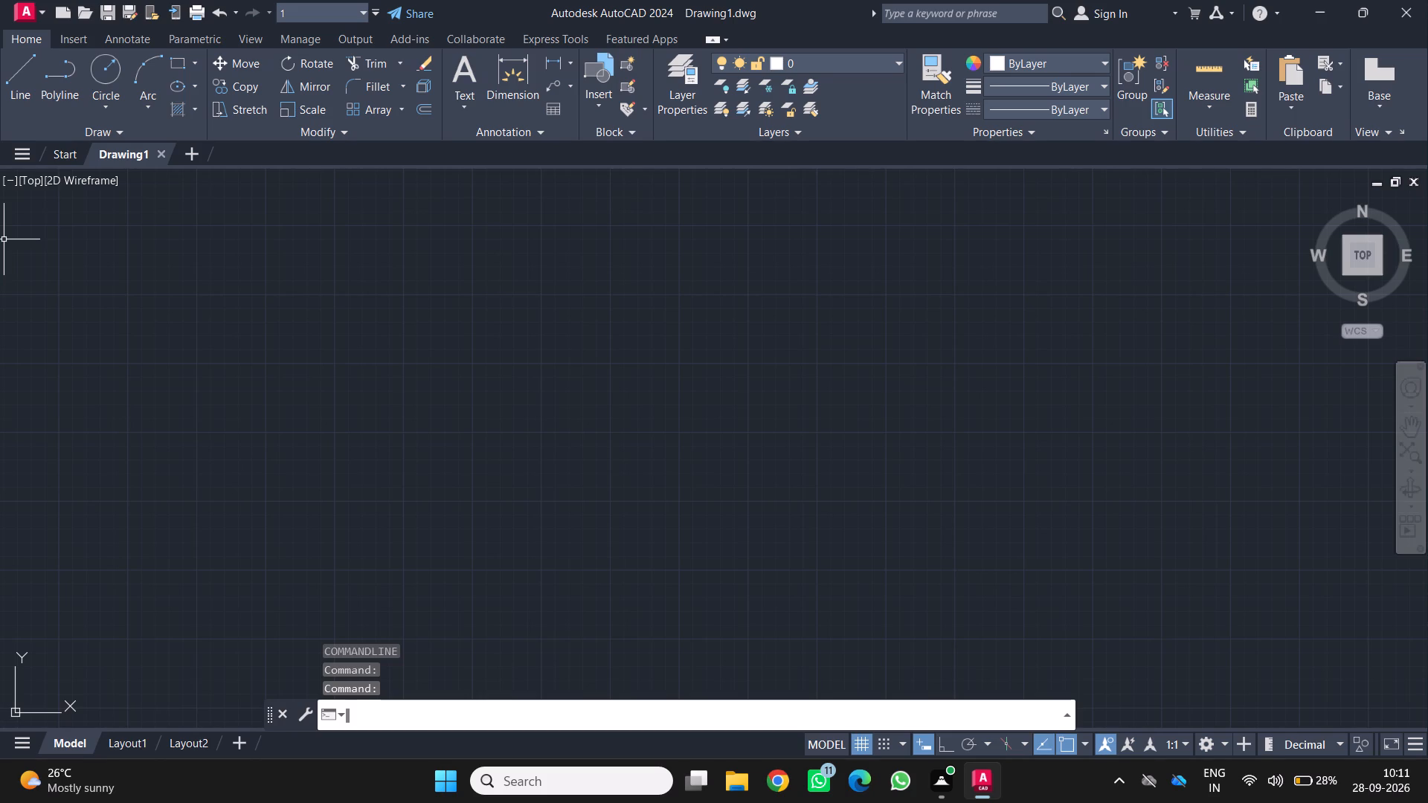
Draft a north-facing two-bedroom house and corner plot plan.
Configure the drawing units to Architectural length type with an insertion scale of Inches.
type("UN")
key("Return")
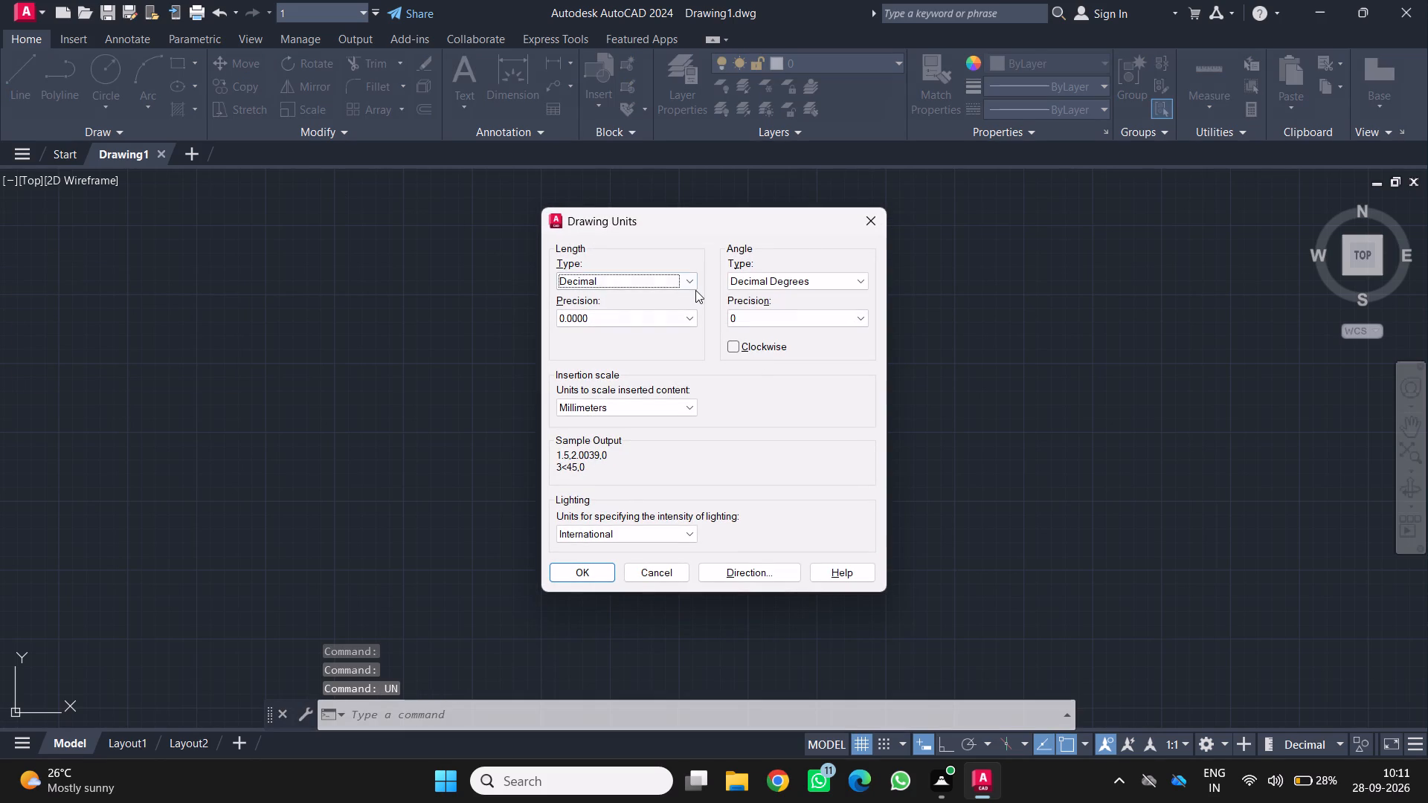
left_click(687, 283)
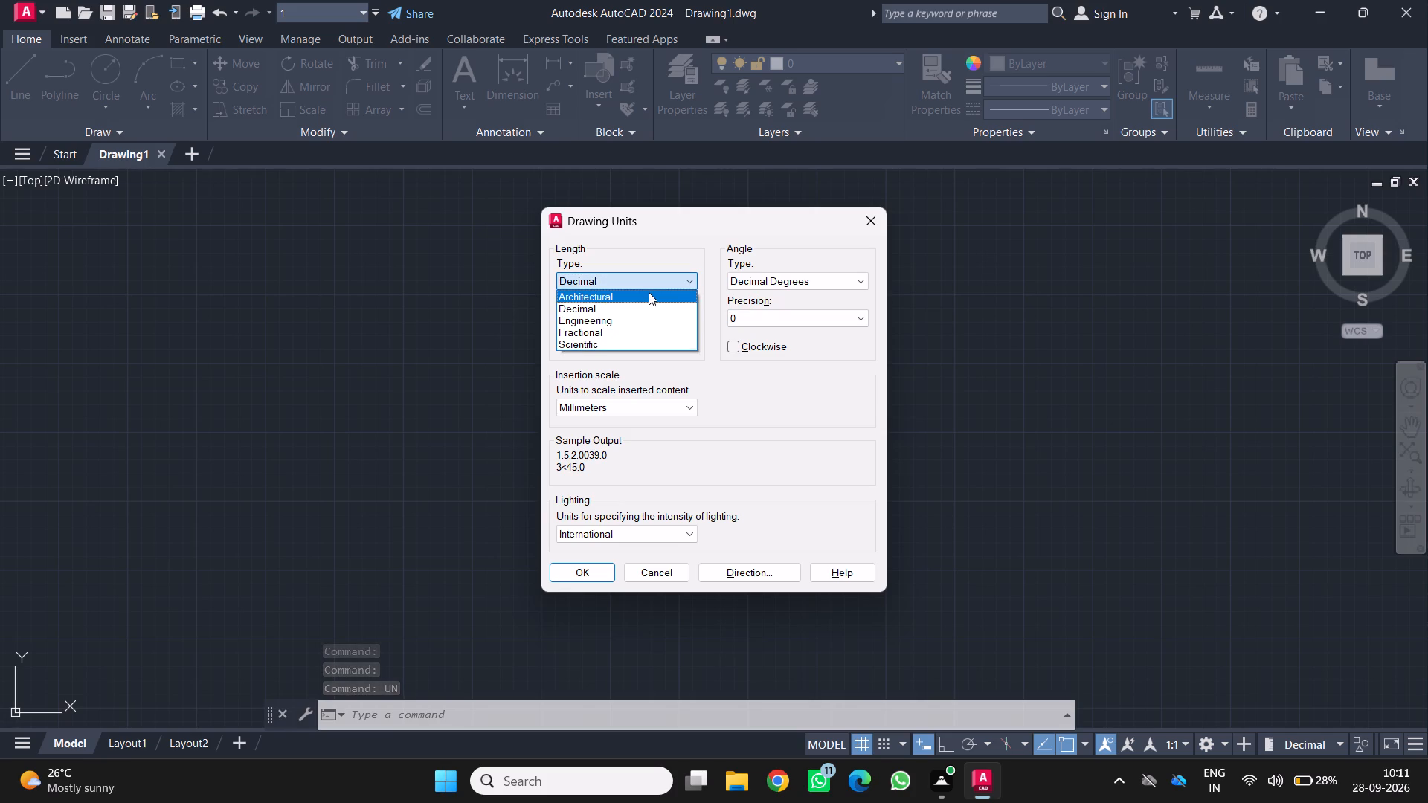
left_click(649, 292)
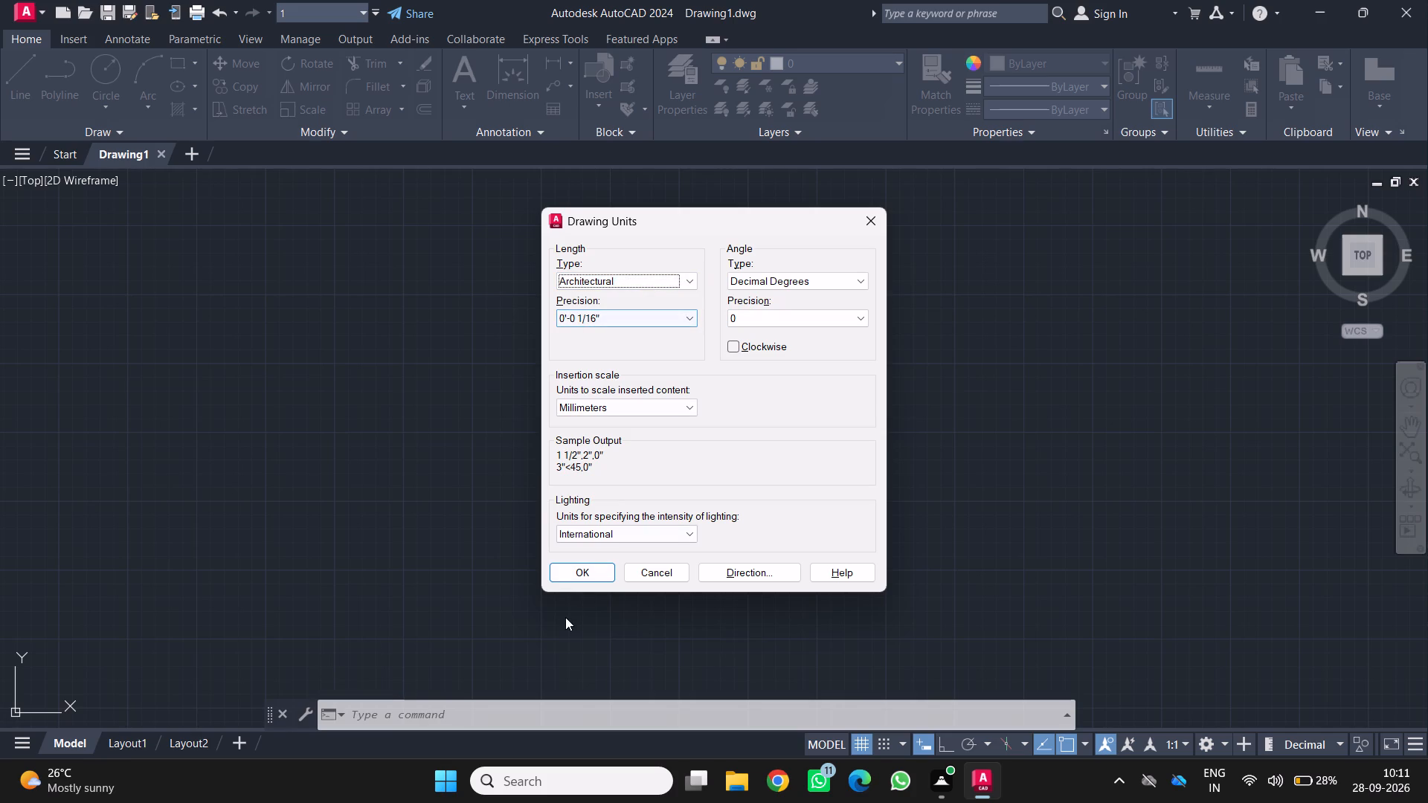
left_click(641, 404)
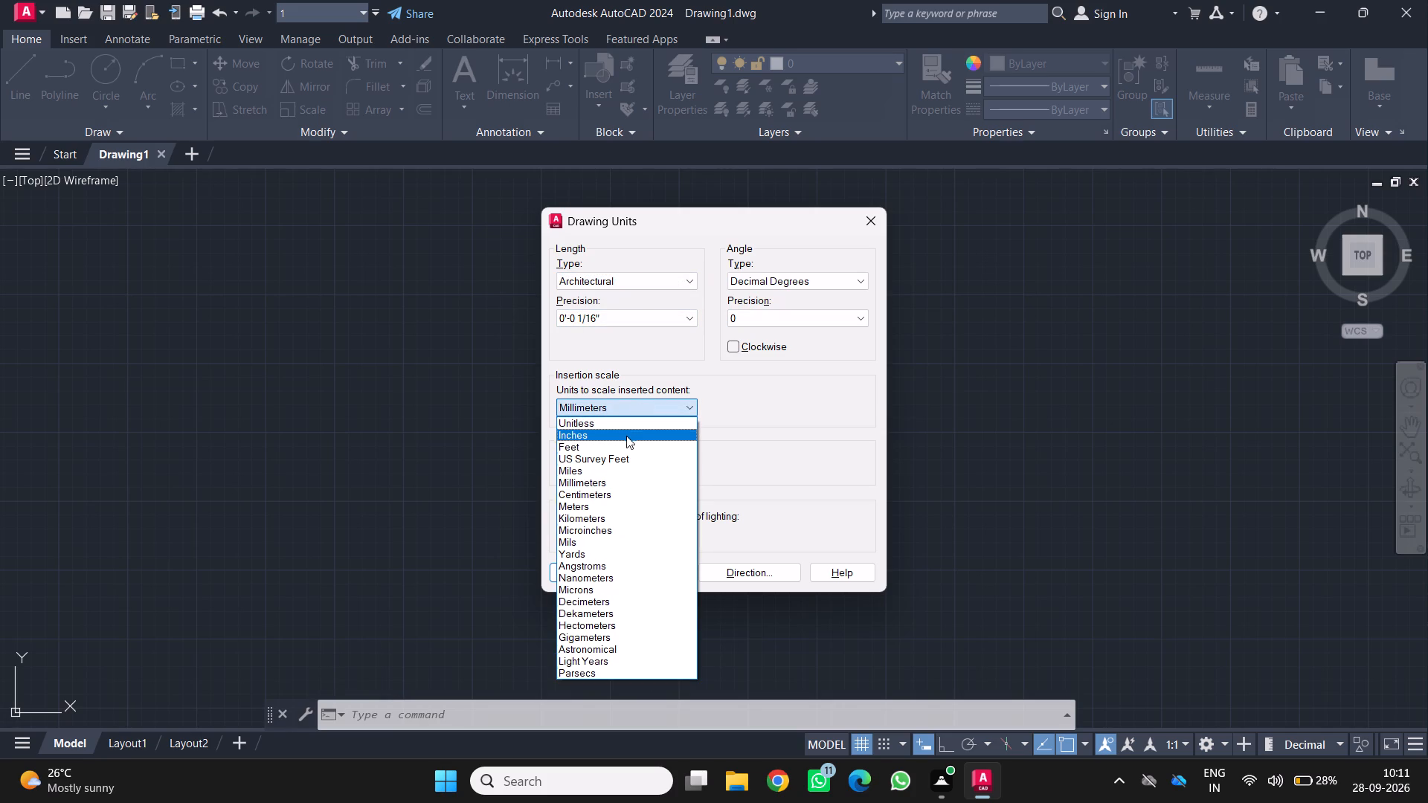
left_click(626, 433)
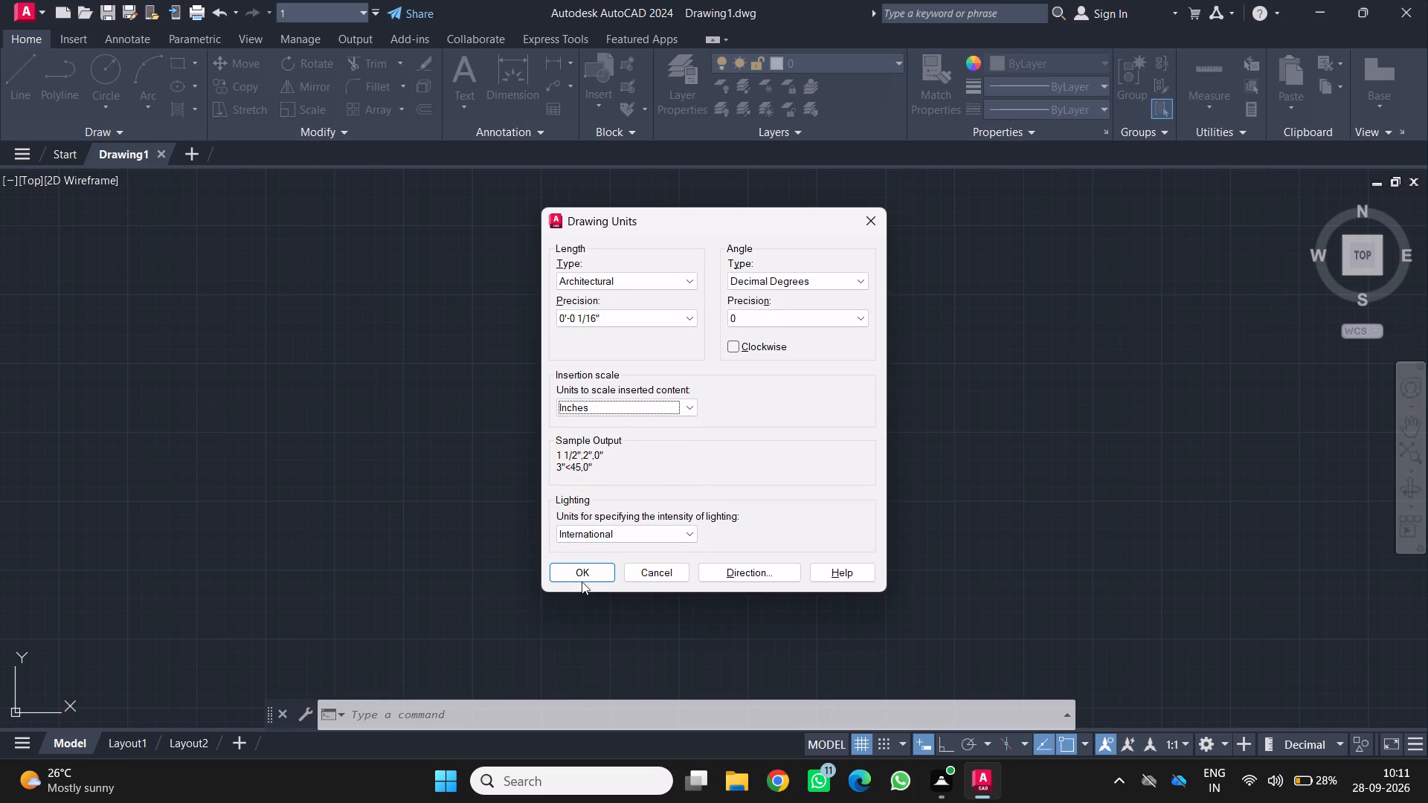
left_click(582, 581)
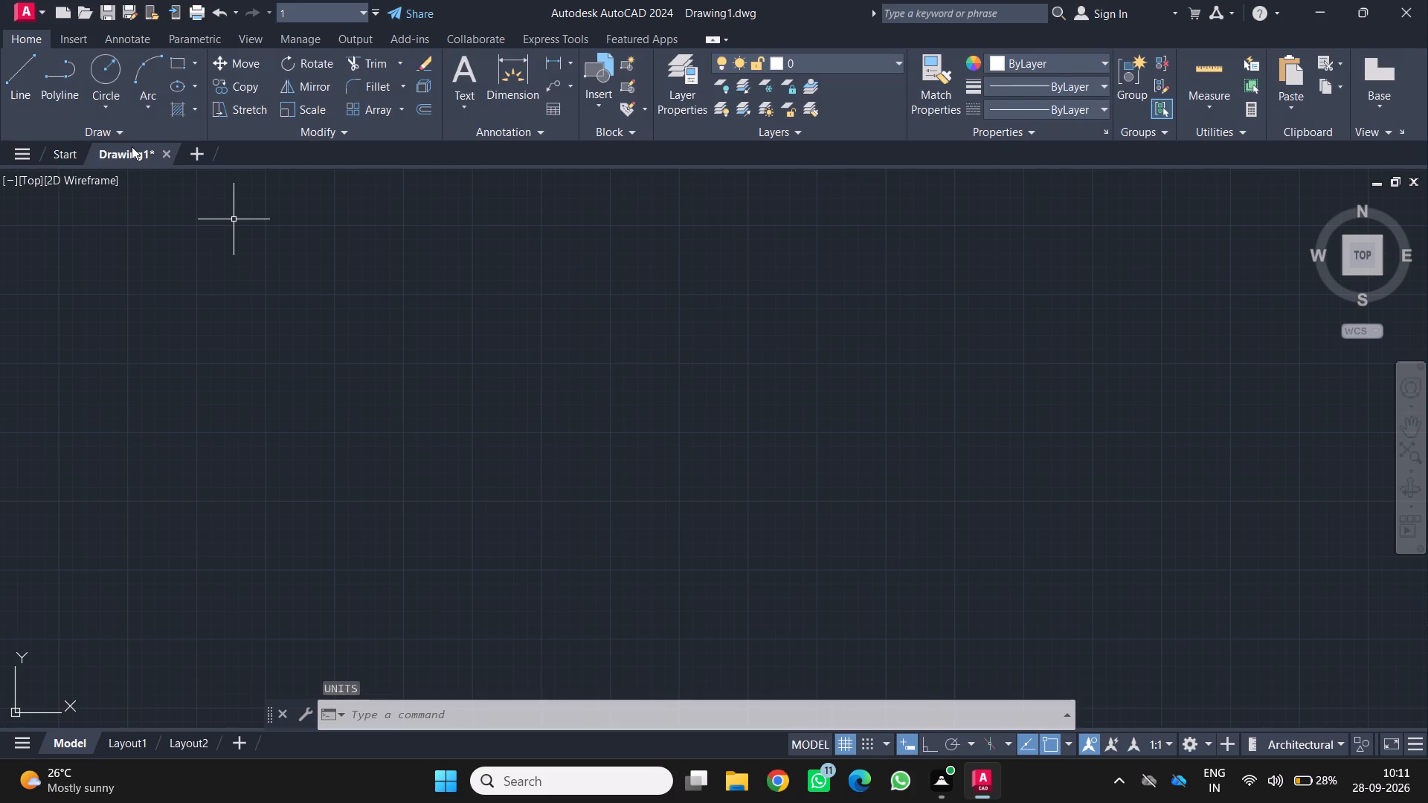
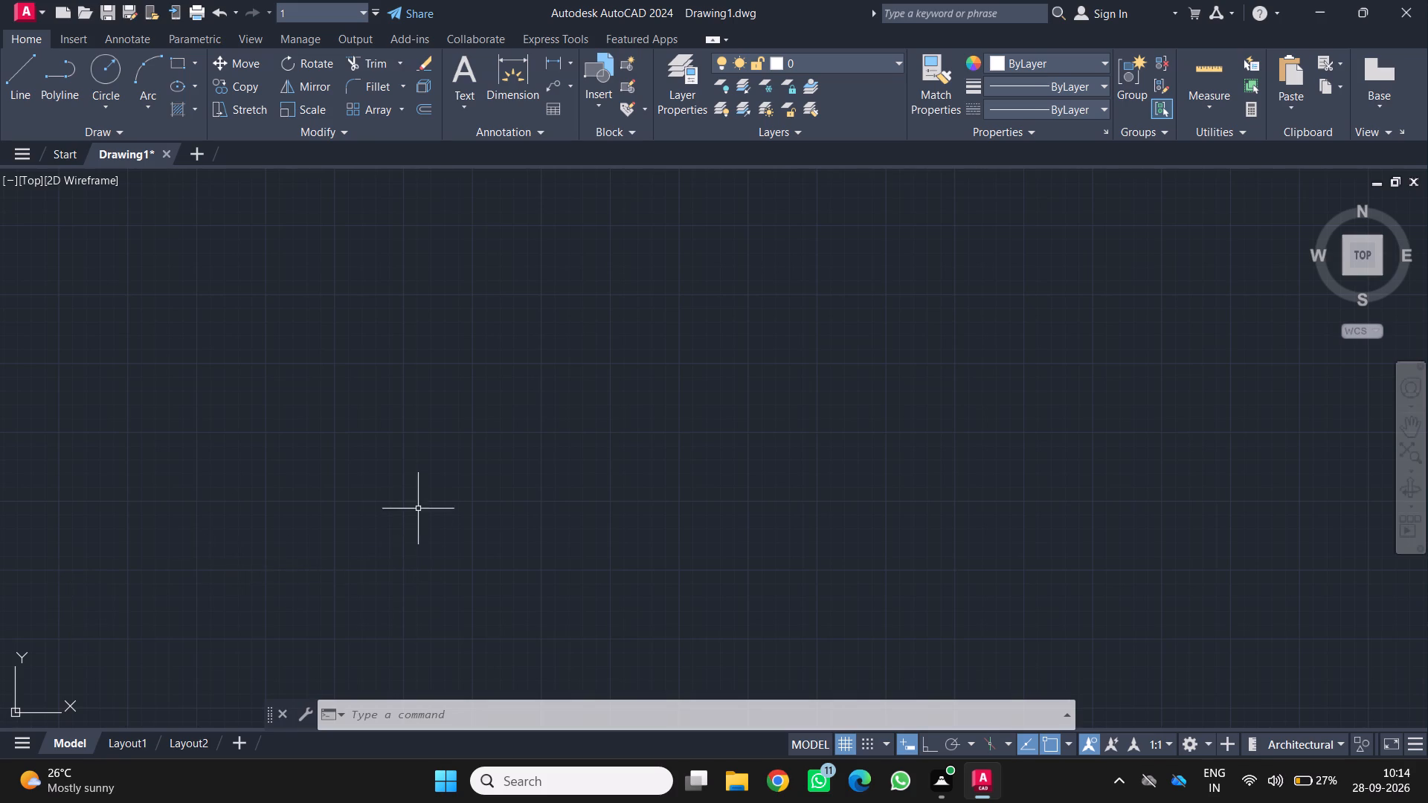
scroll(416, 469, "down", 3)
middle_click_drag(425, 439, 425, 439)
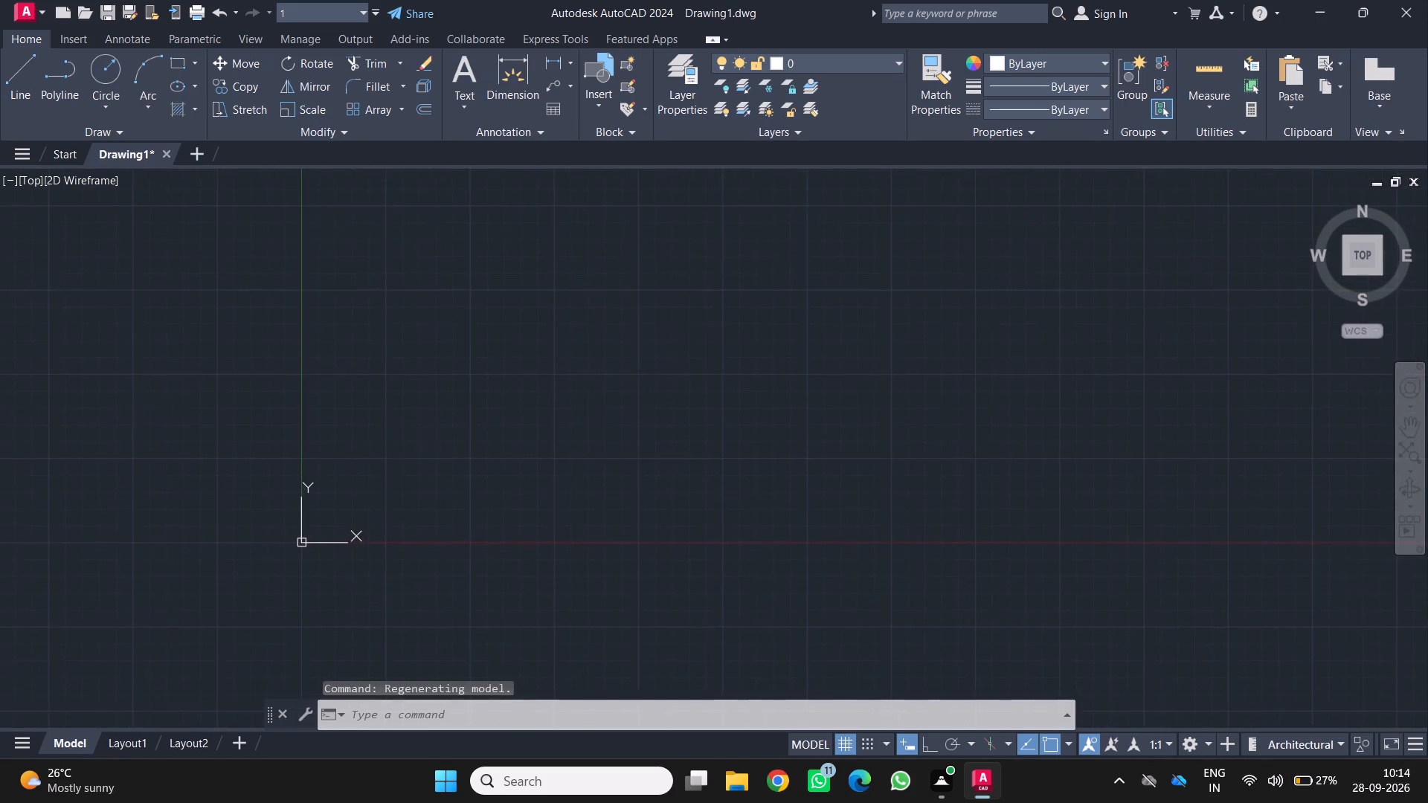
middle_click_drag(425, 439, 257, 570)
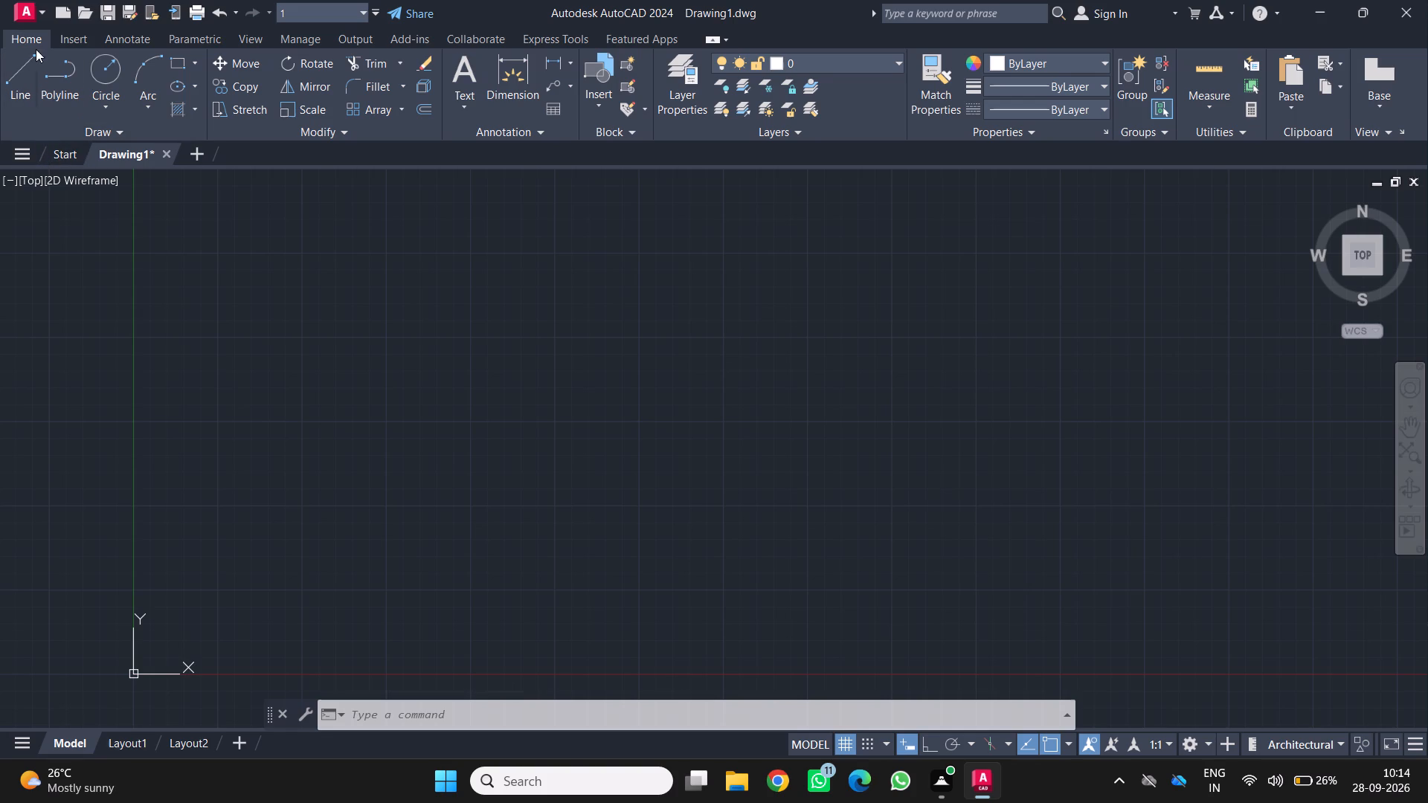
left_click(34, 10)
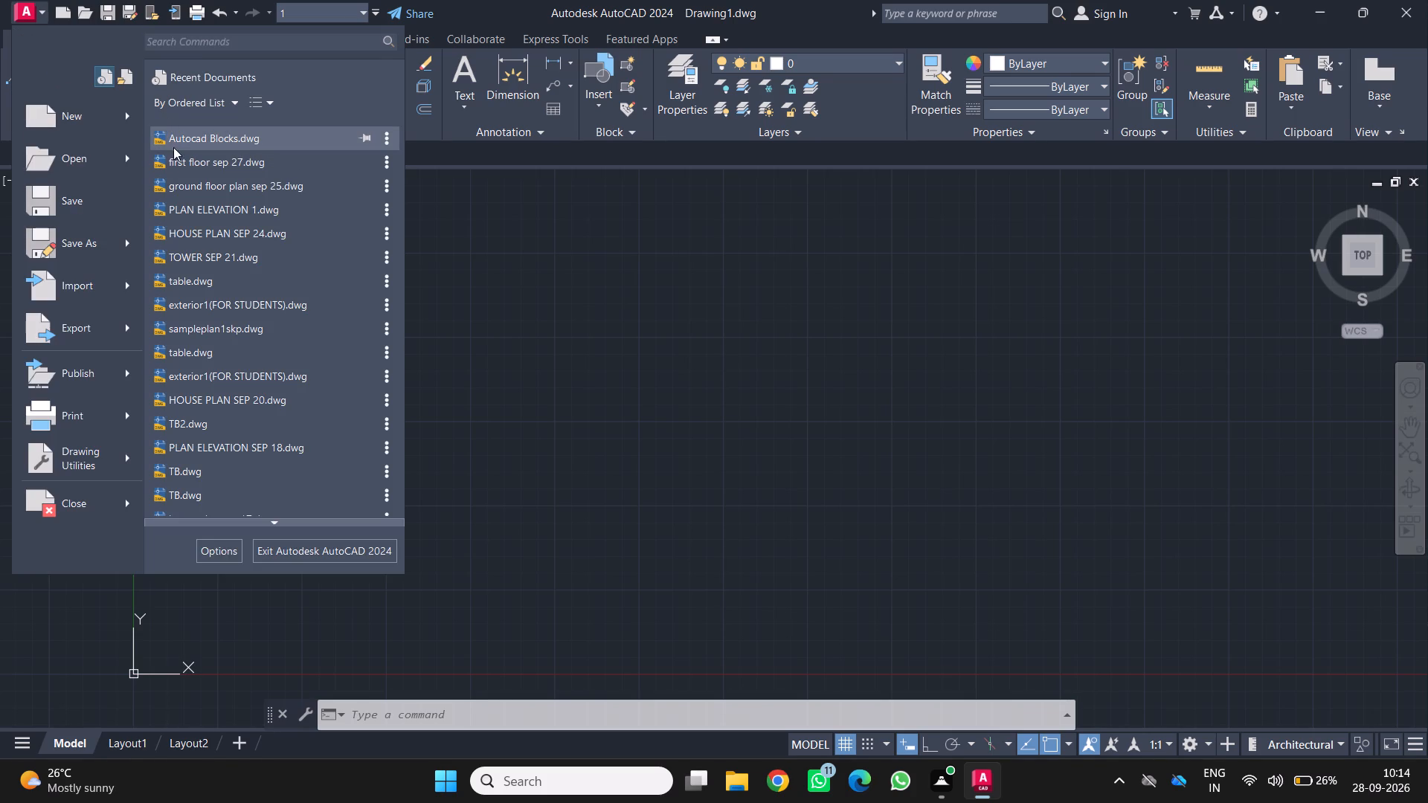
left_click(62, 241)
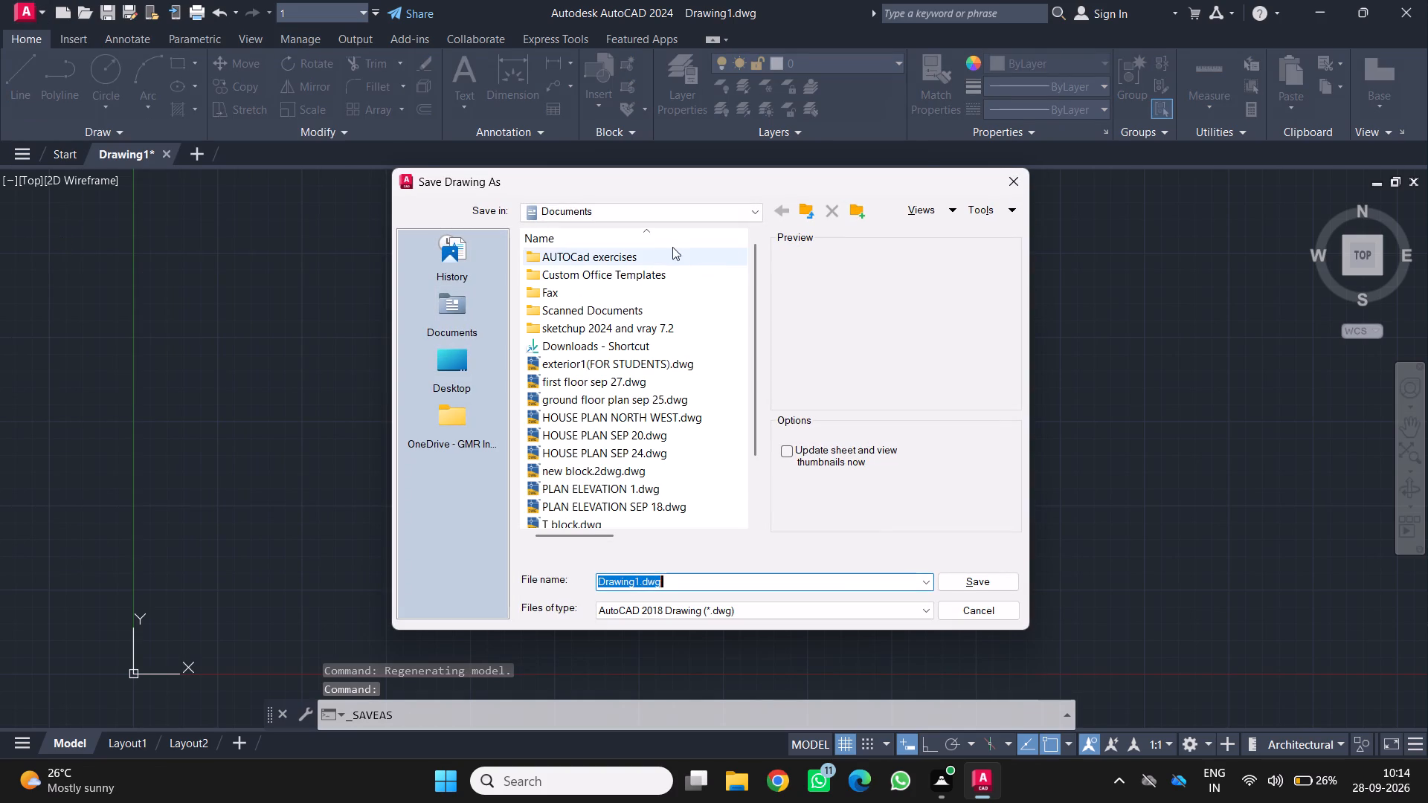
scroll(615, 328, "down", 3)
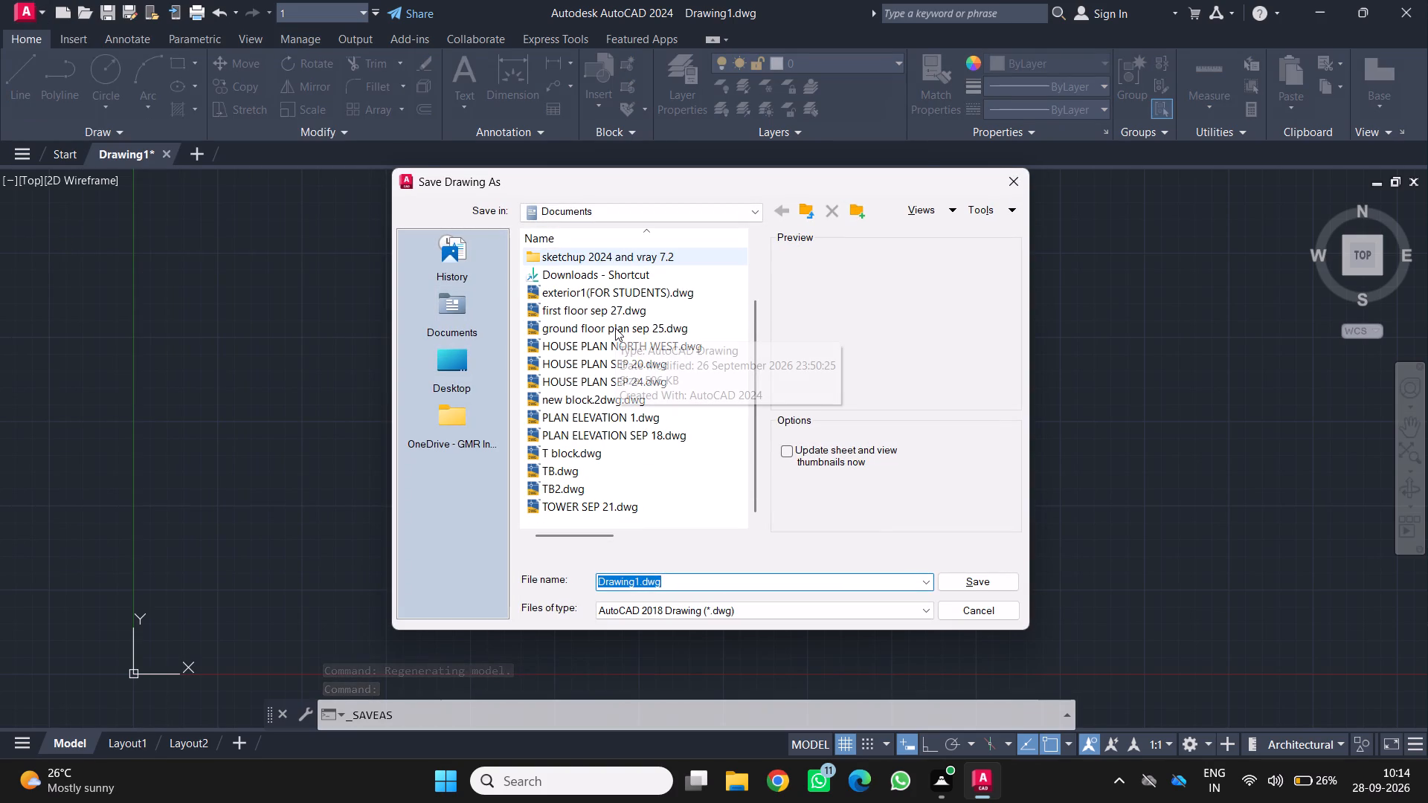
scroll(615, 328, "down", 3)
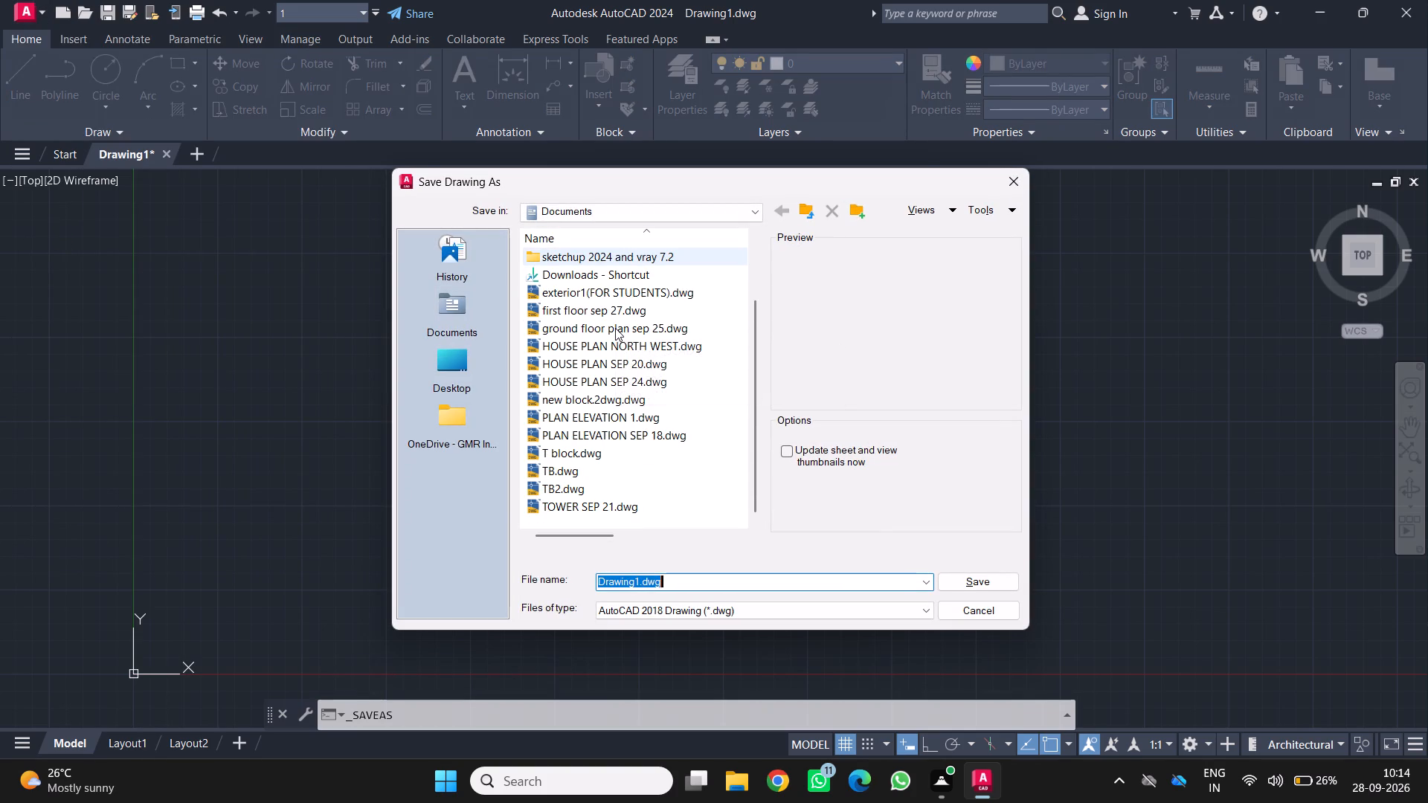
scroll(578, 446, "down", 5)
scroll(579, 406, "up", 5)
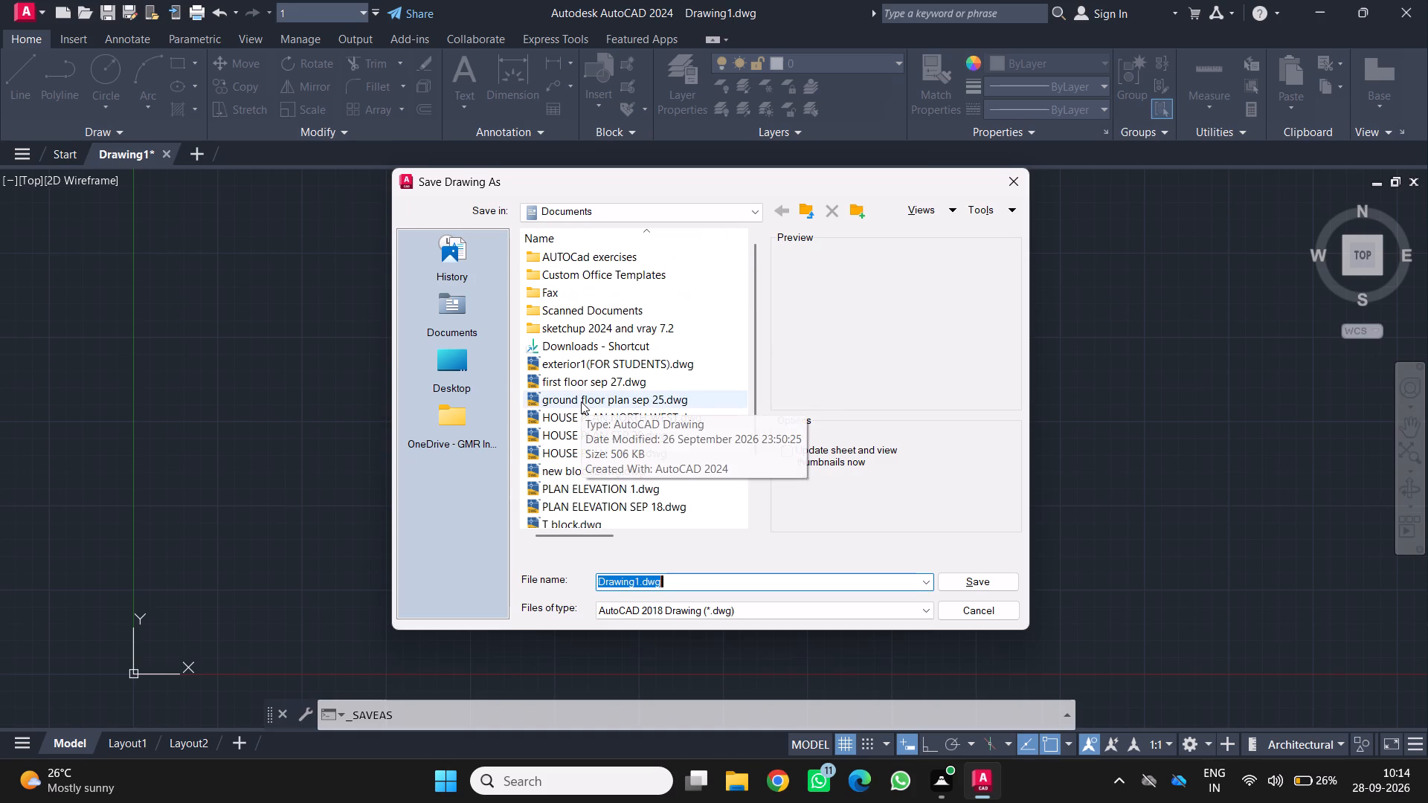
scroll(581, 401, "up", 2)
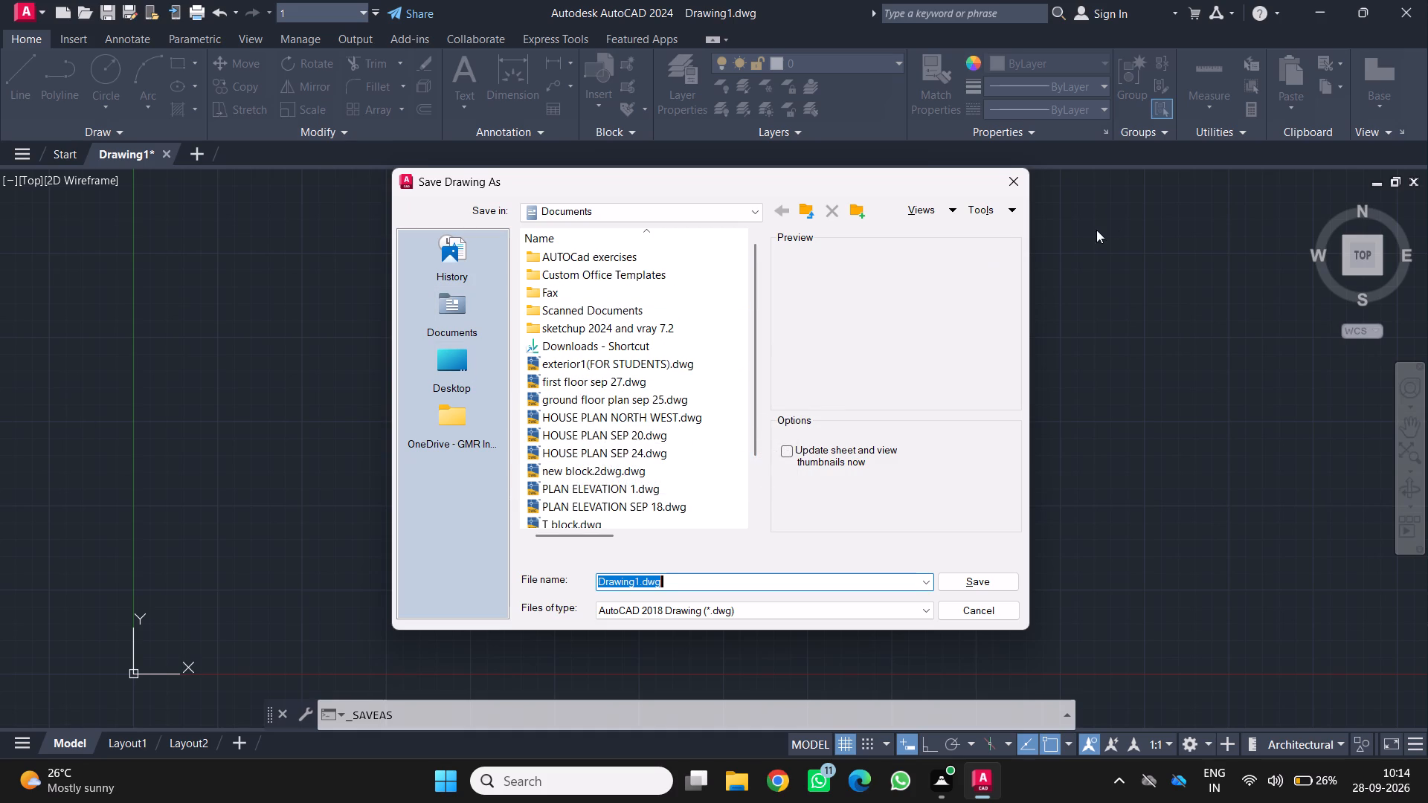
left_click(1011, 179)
Start saving the drawing and examine the contents of the Documents and Desktop folders as possible save locations.
left_click(33, 7)
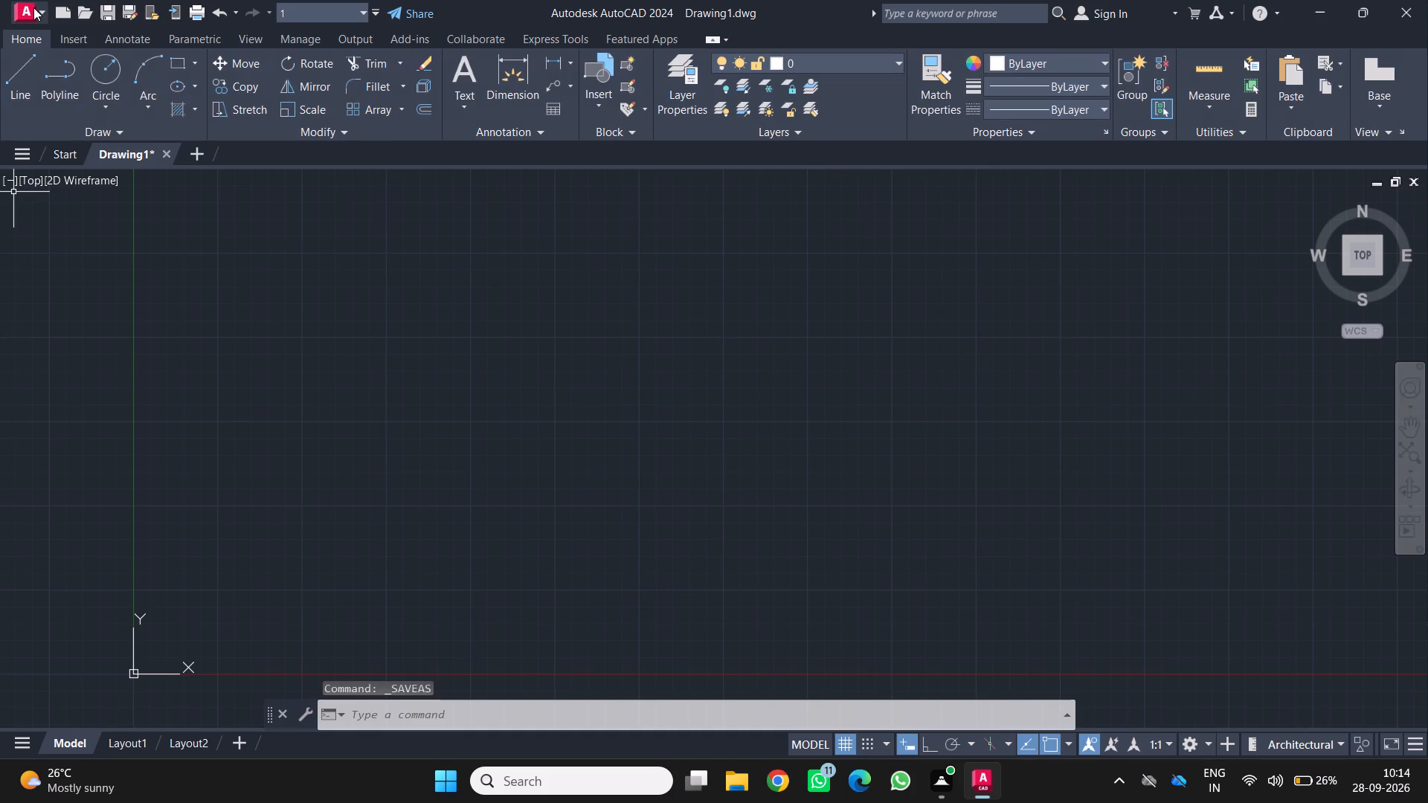
left_click(56, 209)
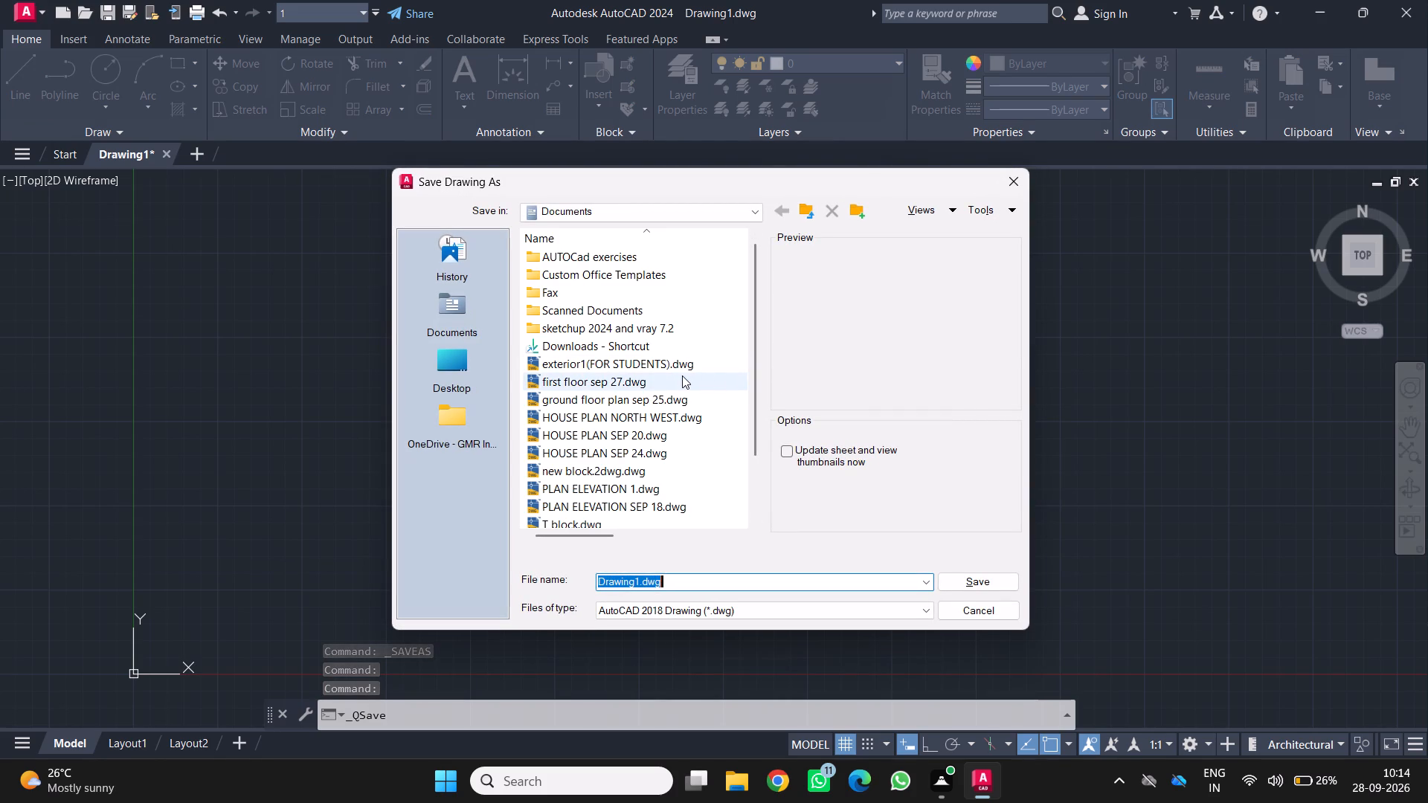
left_click(463, 306)
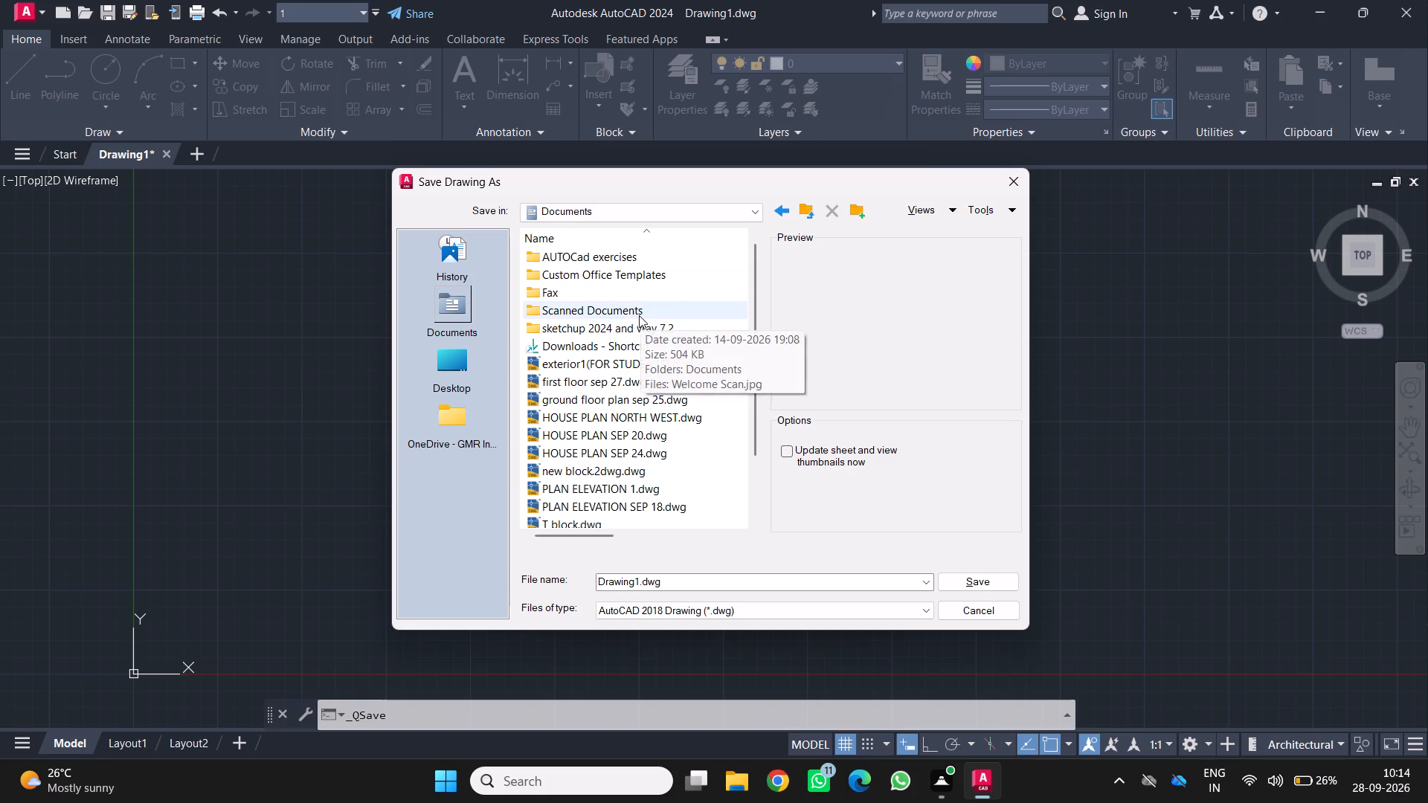
scroll(639, 315, "down", 1)
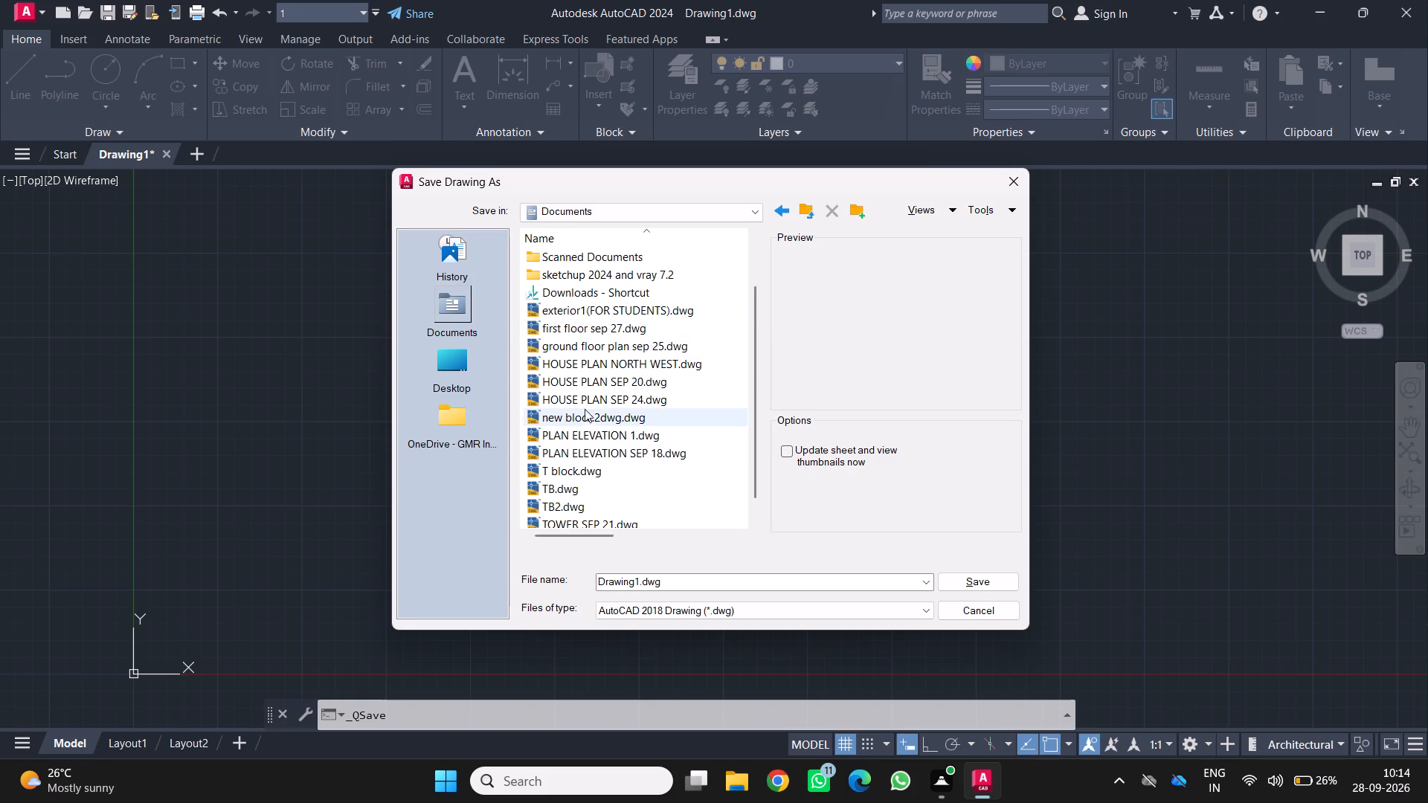
scroll(592, 426, "down", 1)
scroll(546, 546, "down", 1)
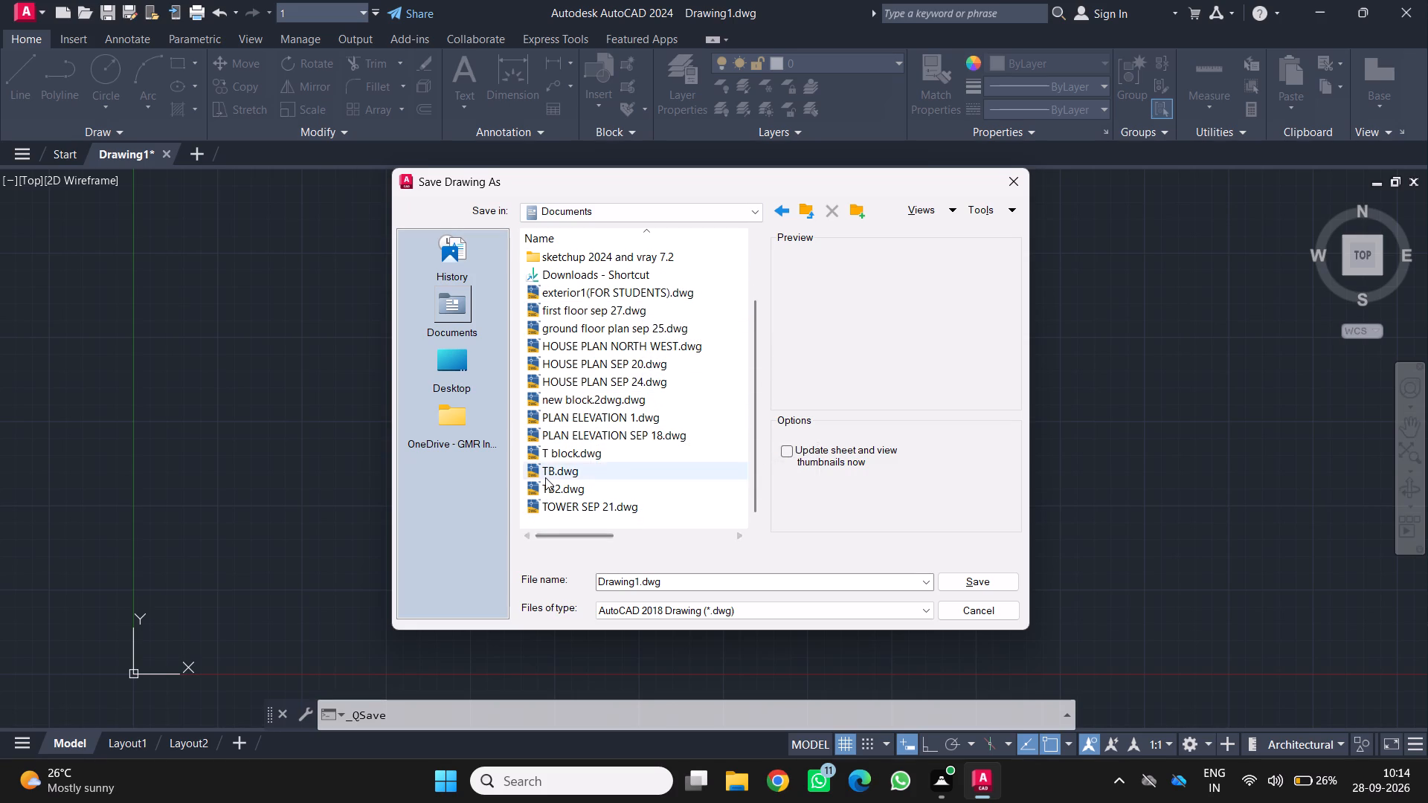
scroll(545, 477, "up", 2)
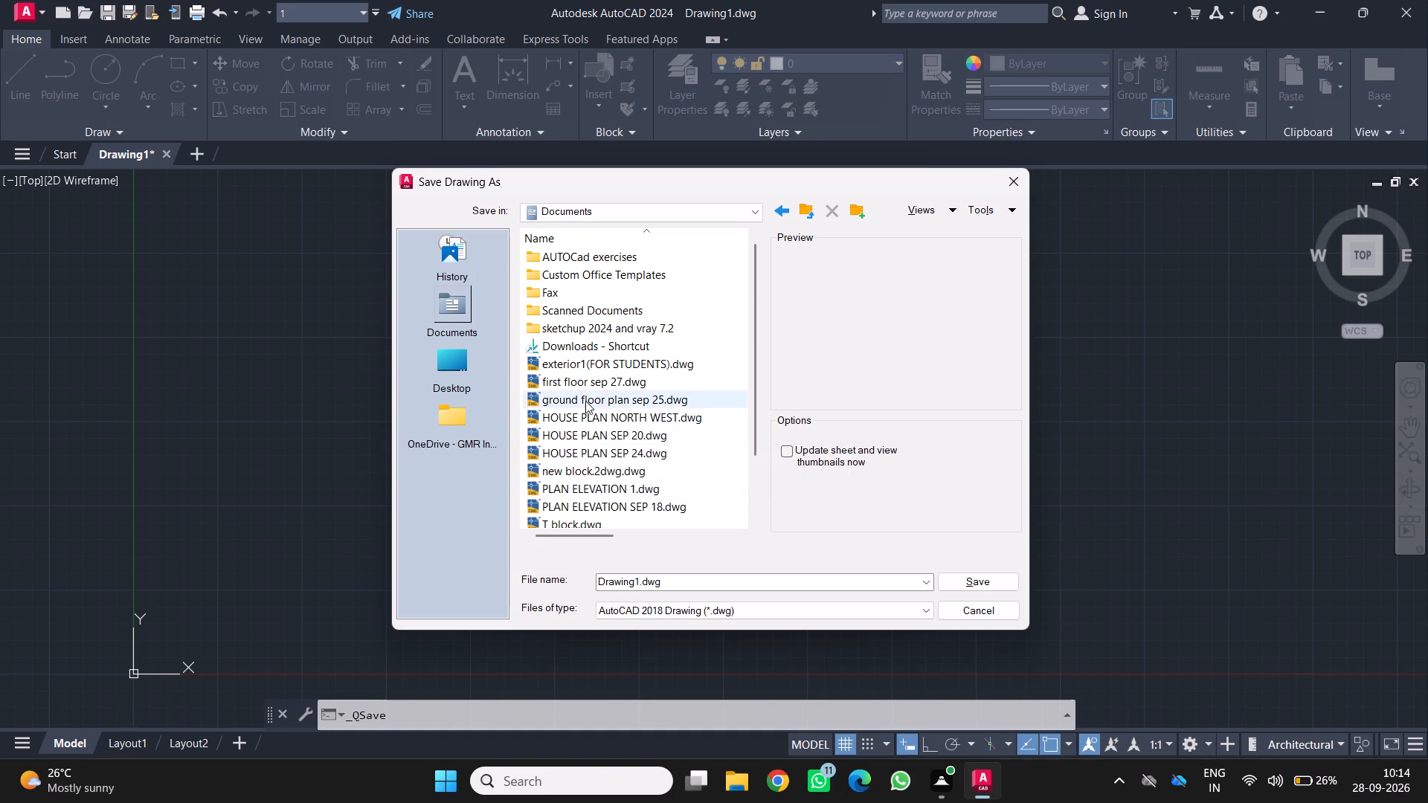
scroll(590, 375, "up", 2)
scroll(588, 307, "up", 4)
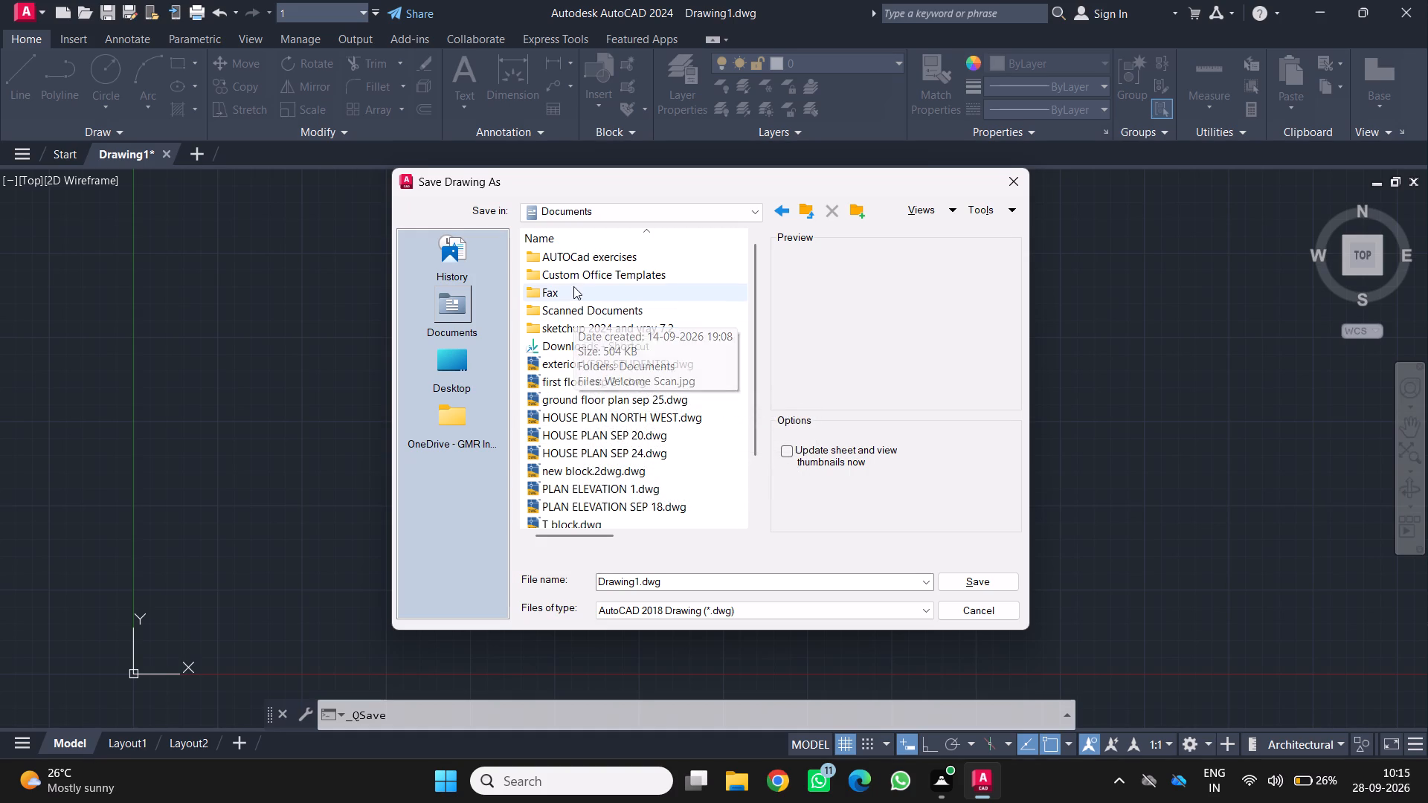
left_click(466, 352)
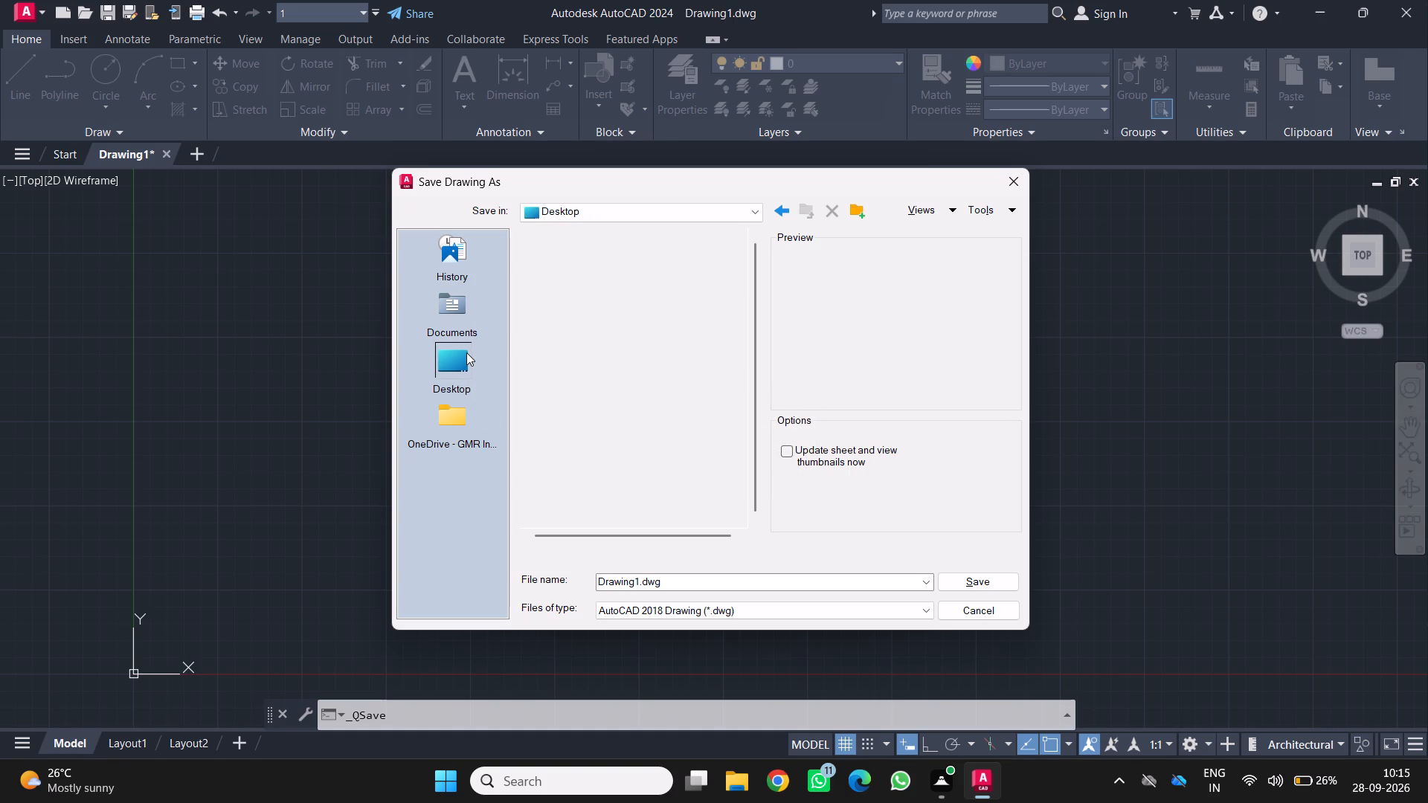
scroll(625, 355, "down", 4)
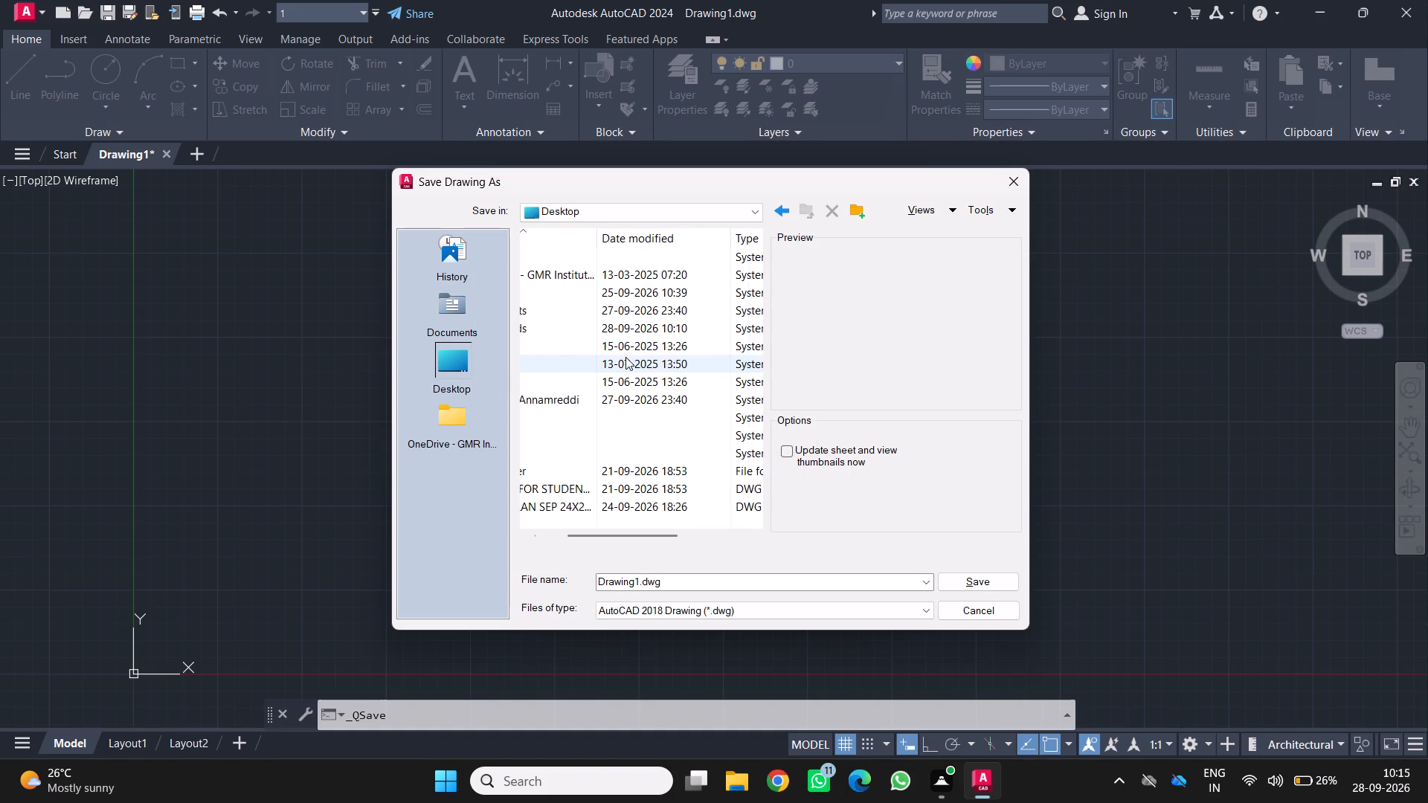
scroll(625, 357, "up", 15)
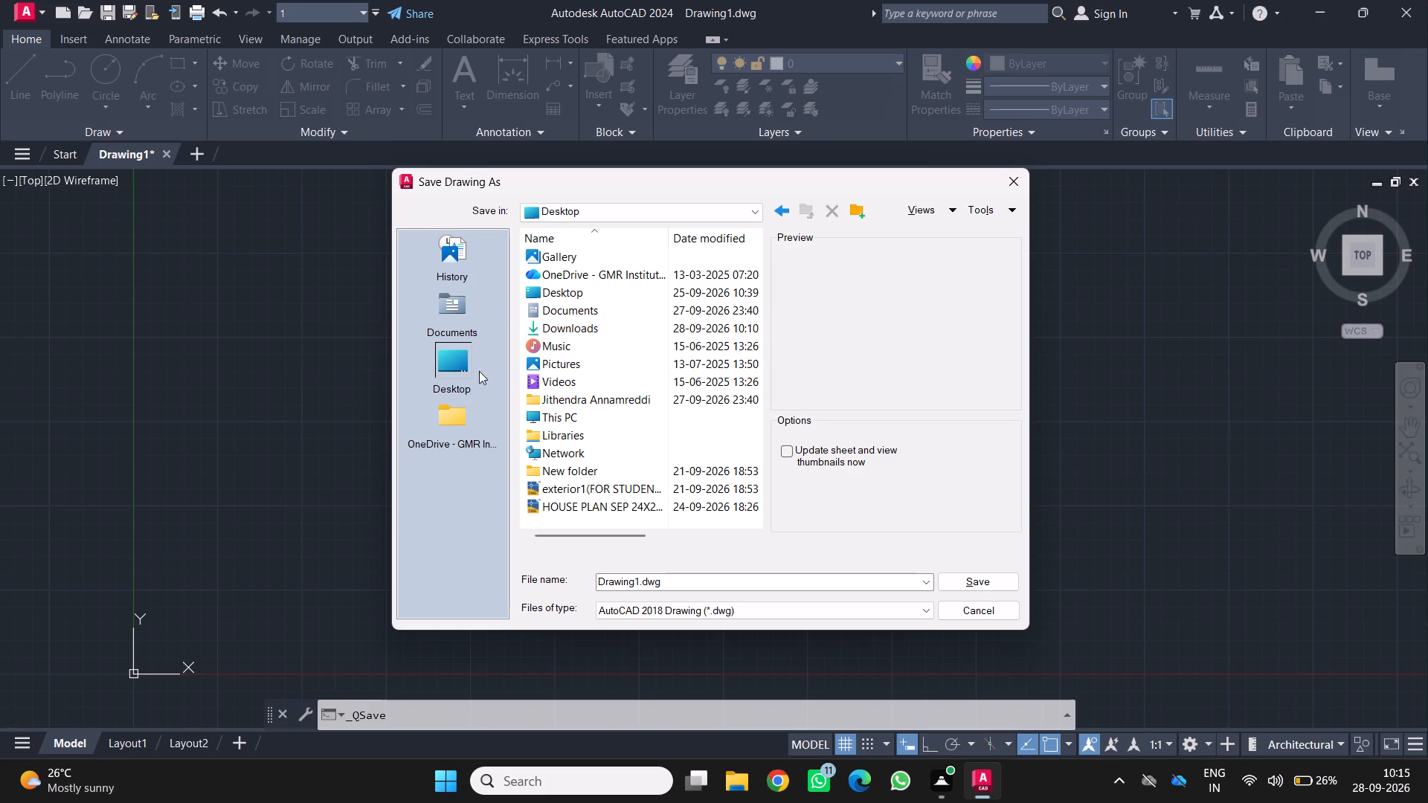
left_click(476, 318)
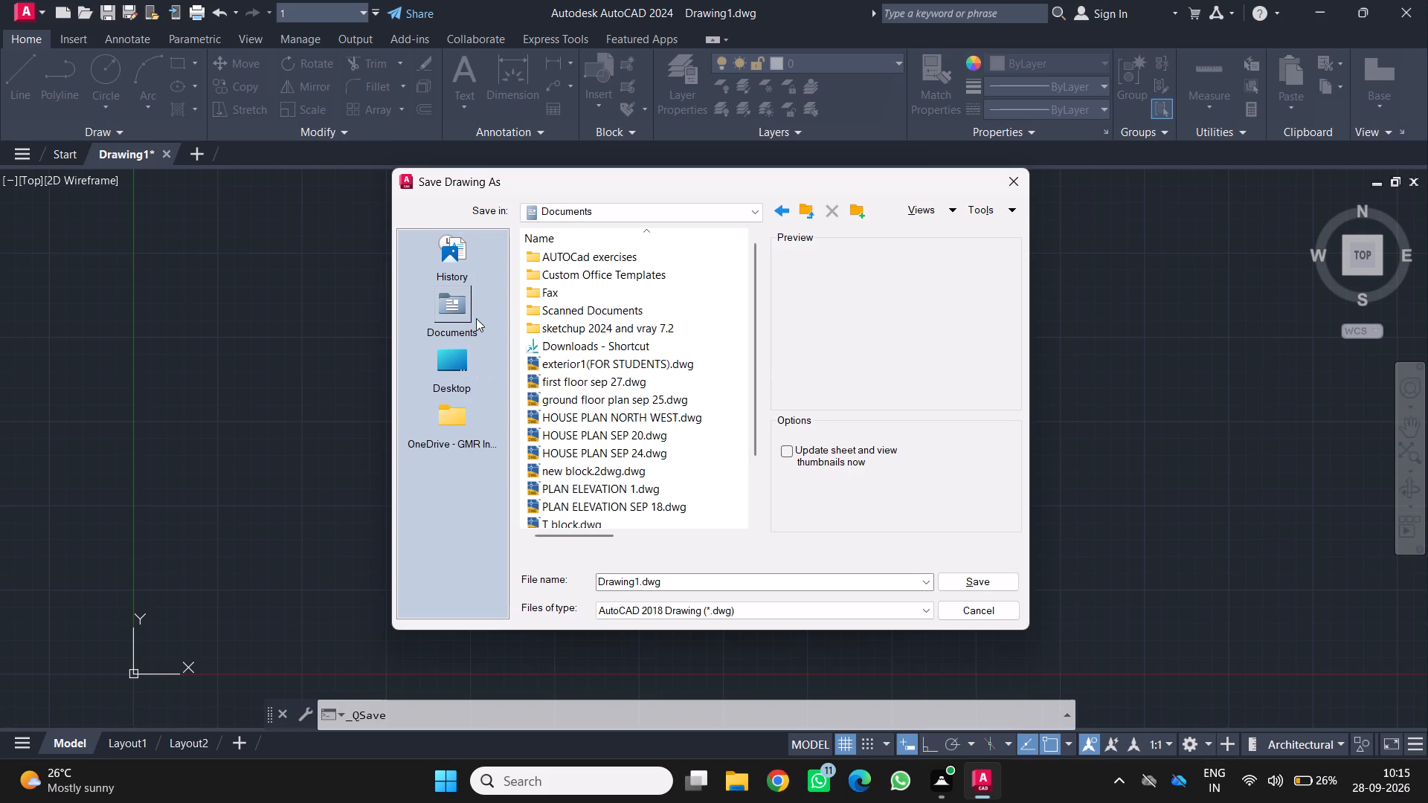
scroll(579, 393, "down", 3)
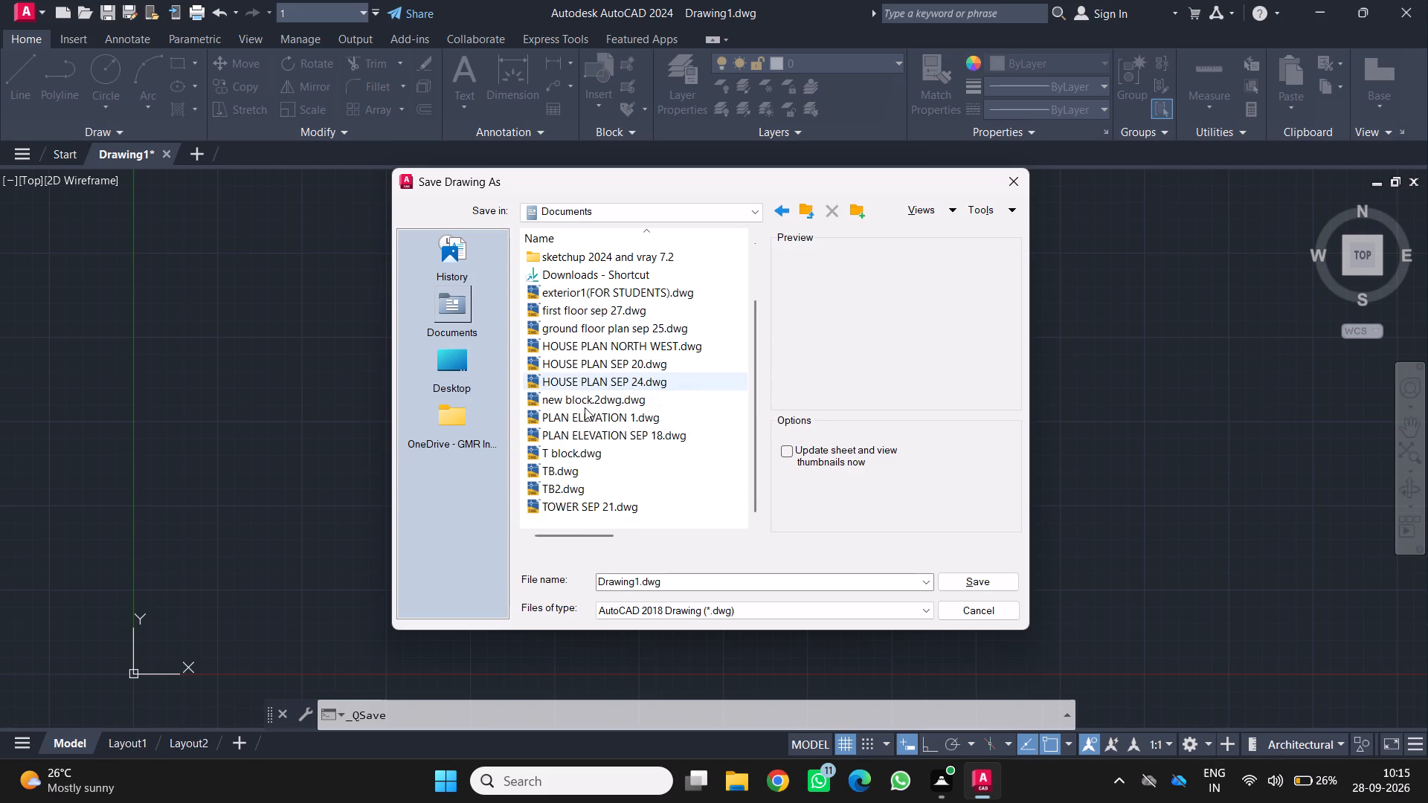
scroll(585, 407, "down", 2)
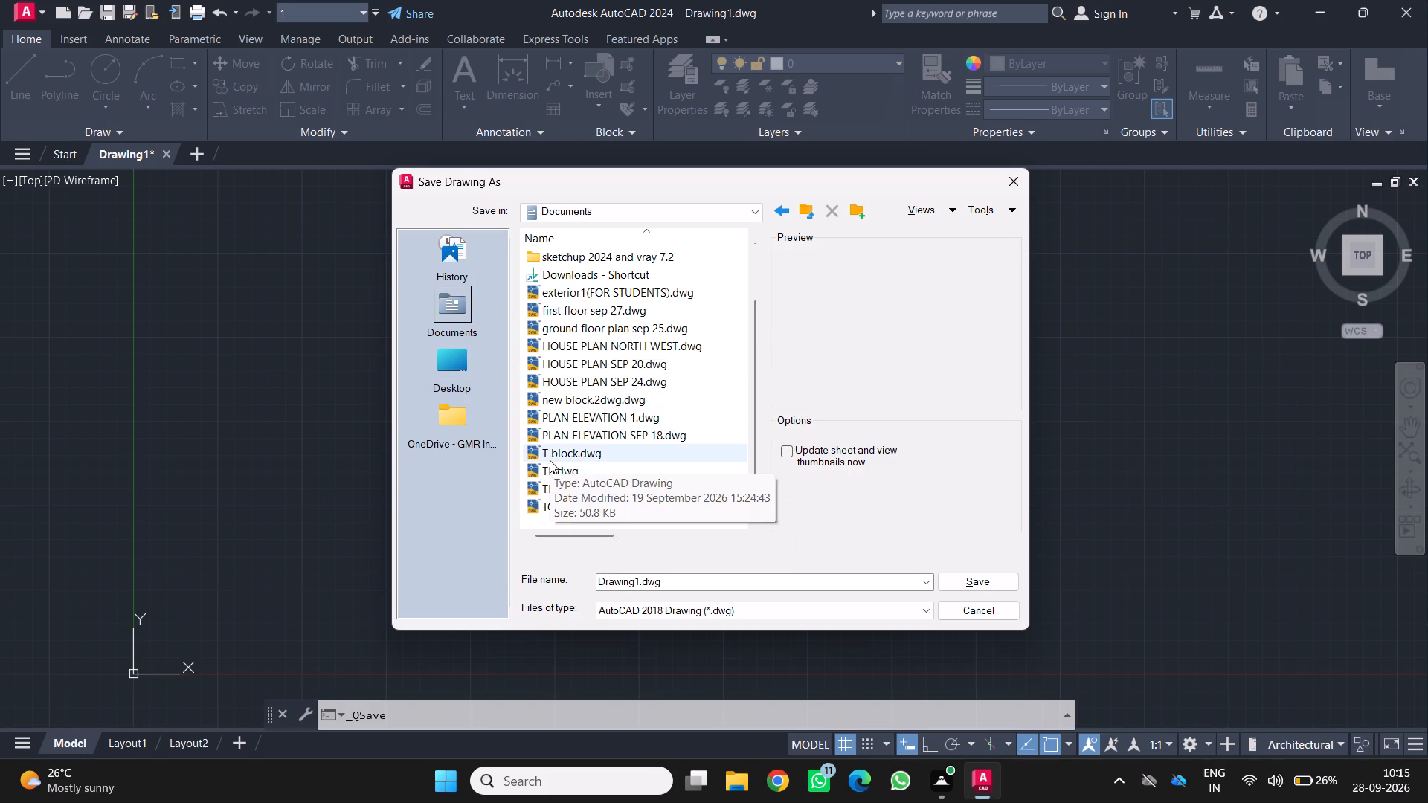
scroll(550, 460, "up", 2)
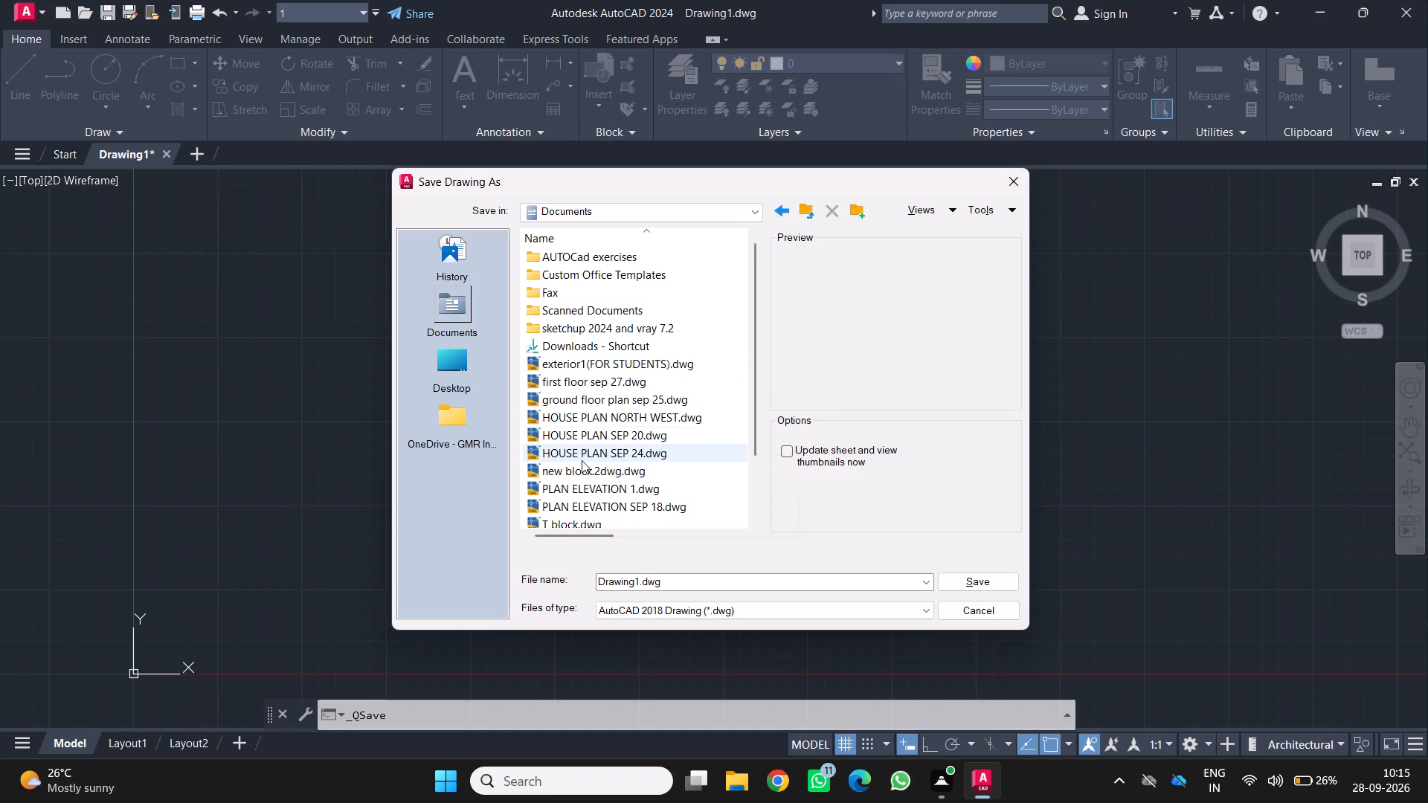
left_click(439, 359)
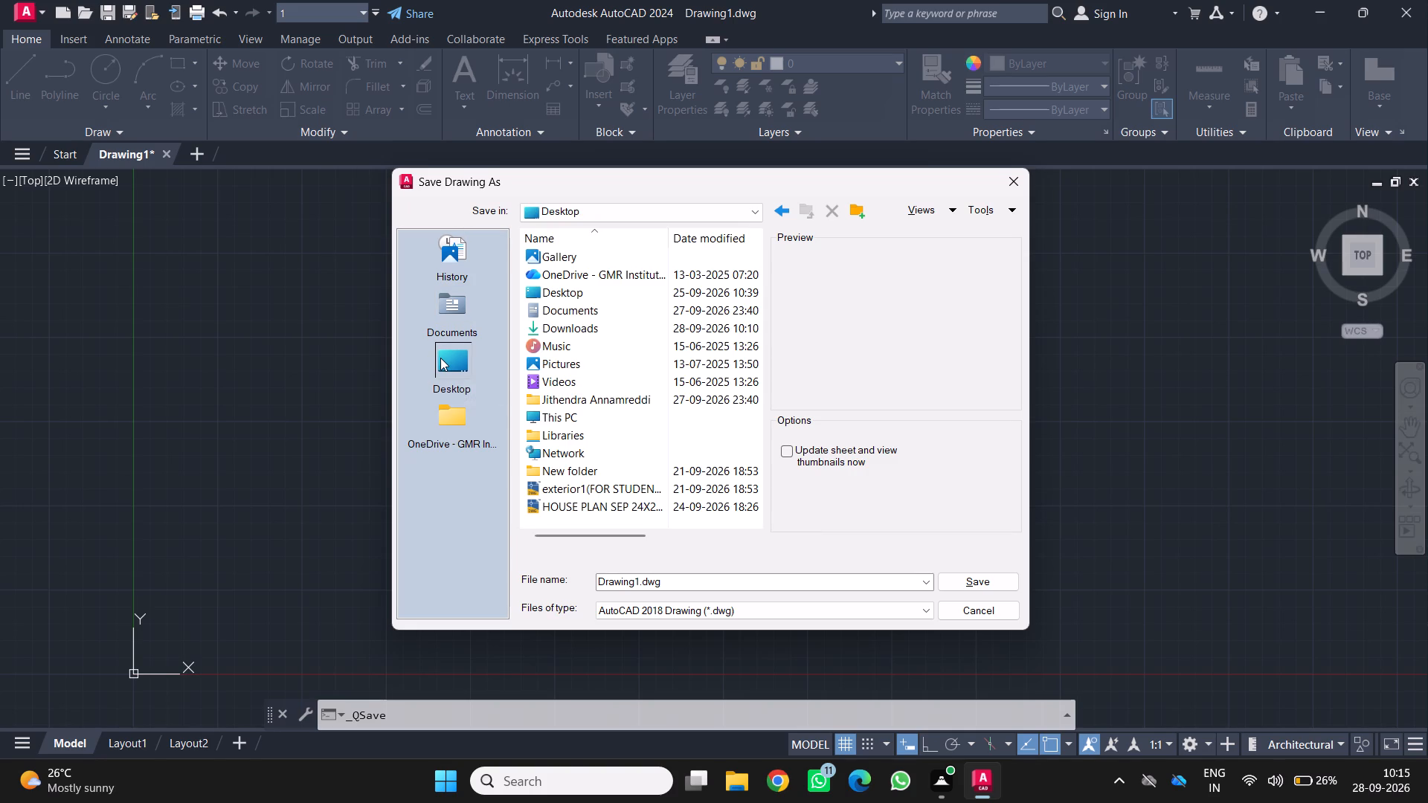
scroll(621, 331, "down", 7)
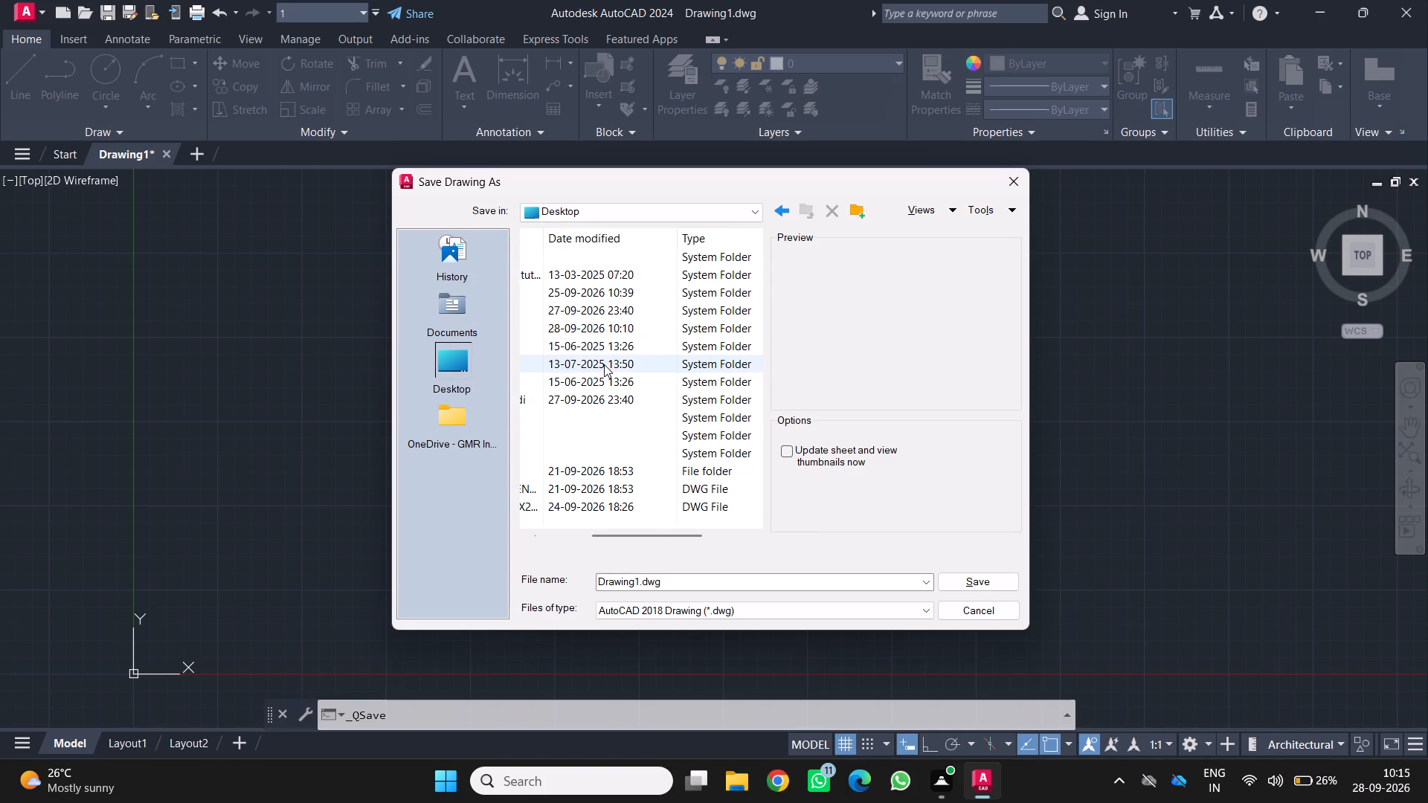
scroll(604, 364, "down", 12)
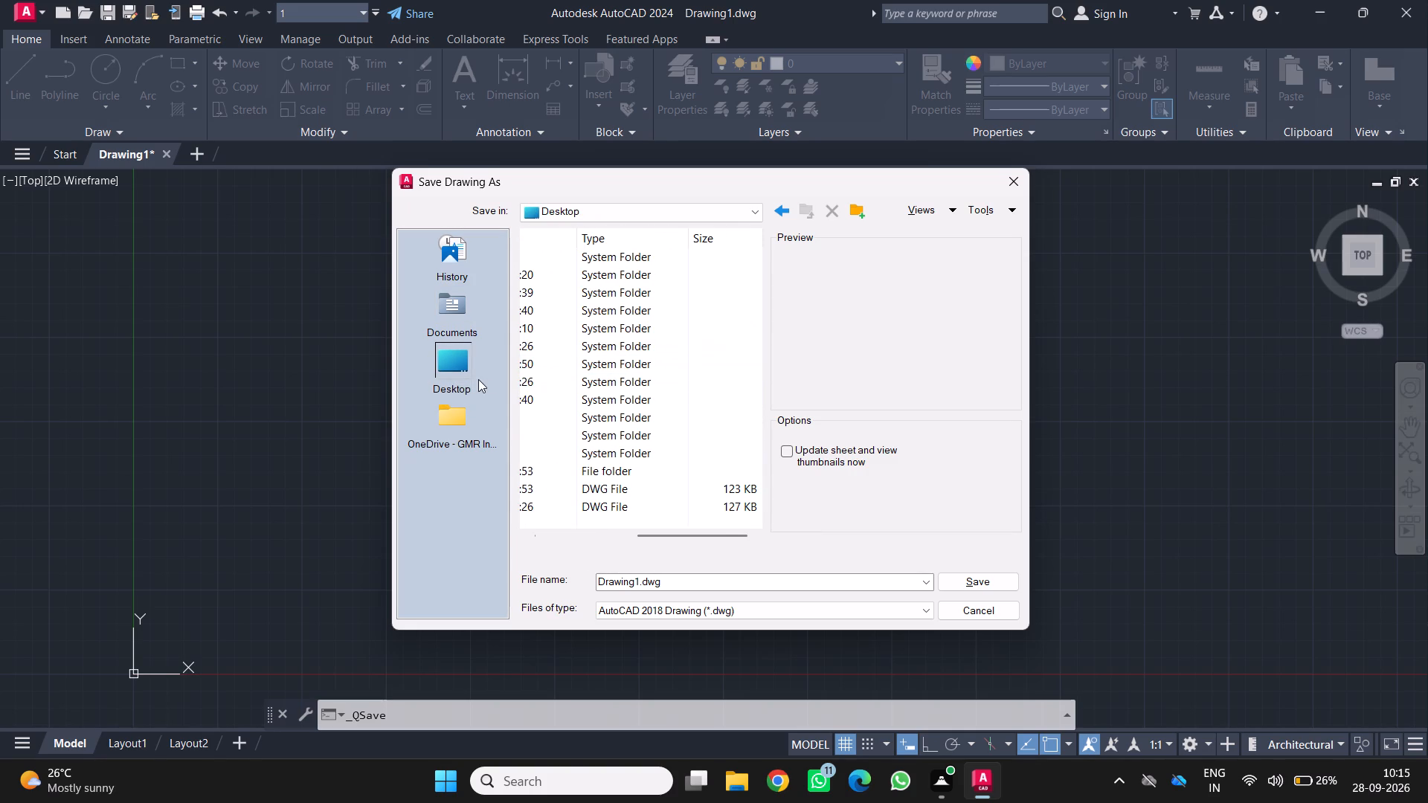
left_click(456, 372)
left_click(450, 319)
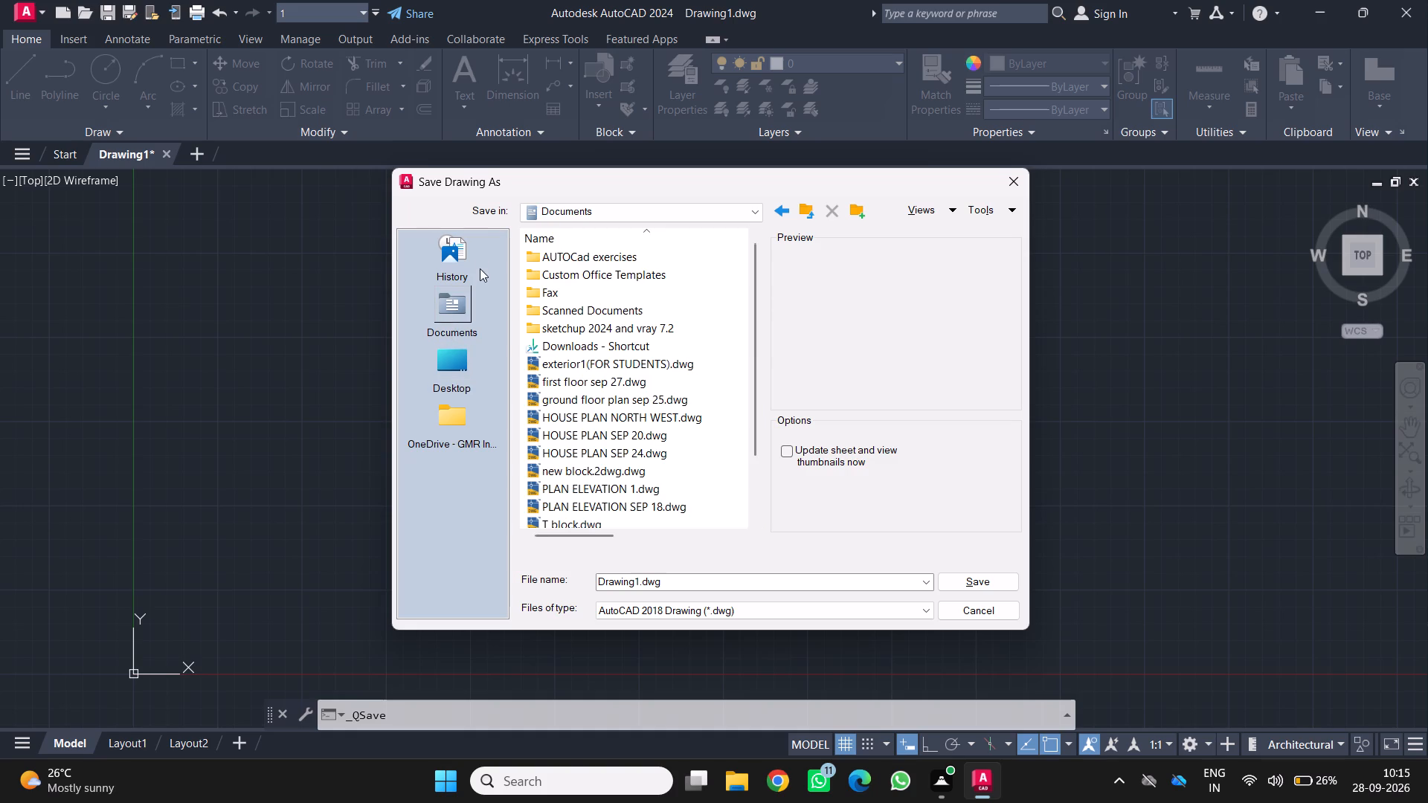
Examine the drawing files in the History folder while choosing where to save the drawing.
left_click(450, 254)
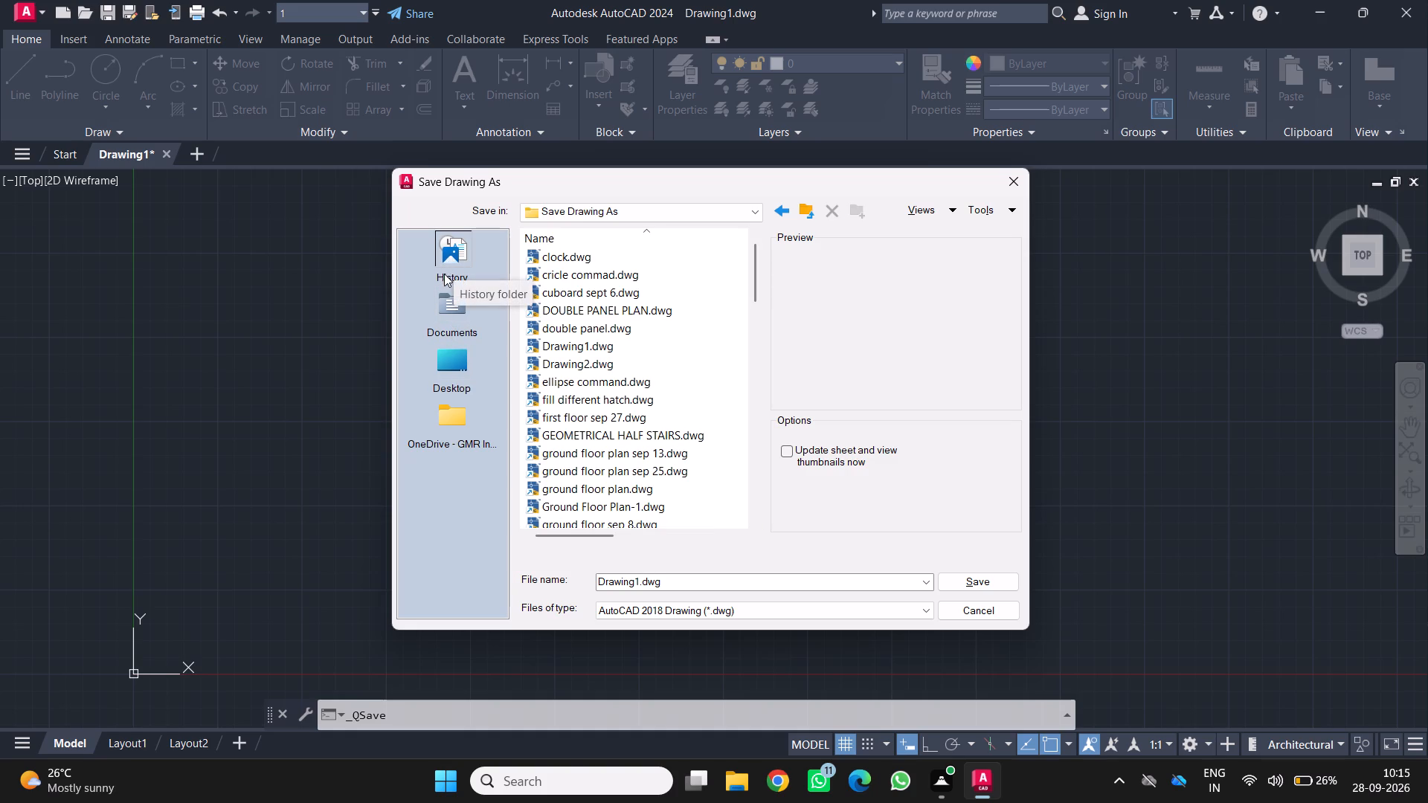
scroll(611, 344, "down", 5)
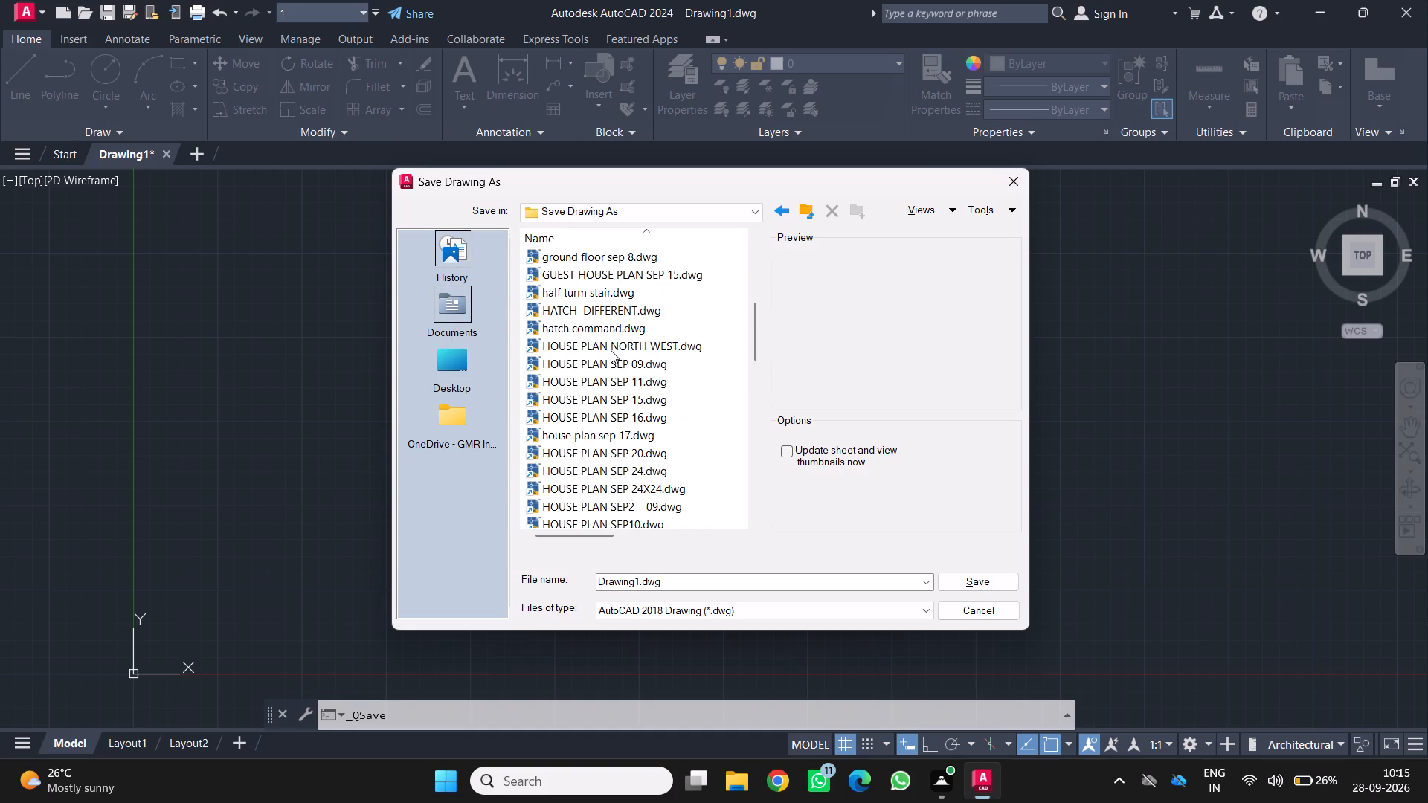
scroll(611, 350, "down", 17)
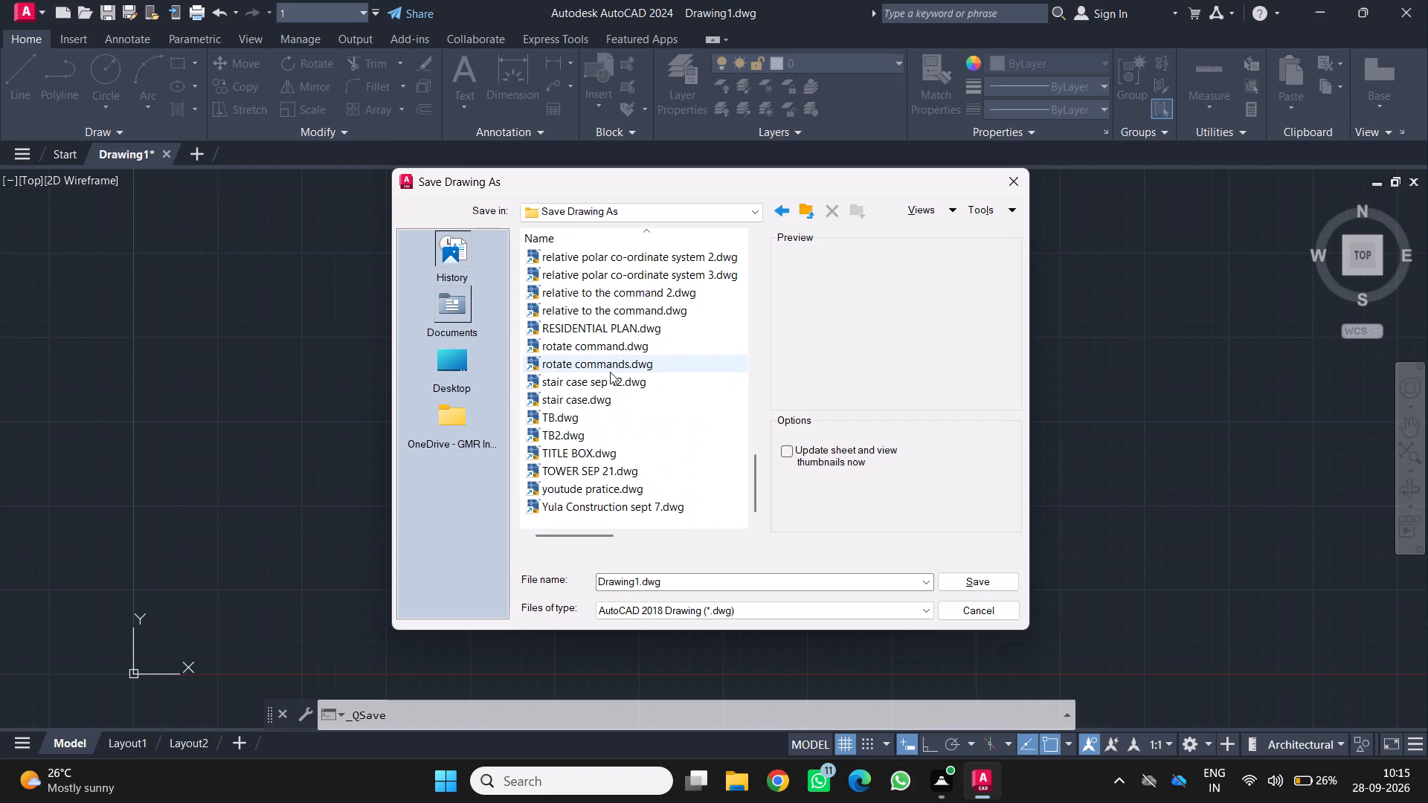
scroll(610, 372, "down", 5)
scroll(628, 448, "down", 1)
scroll(600, 508, "down", 3)
scroll(565, 457, "up", 3)
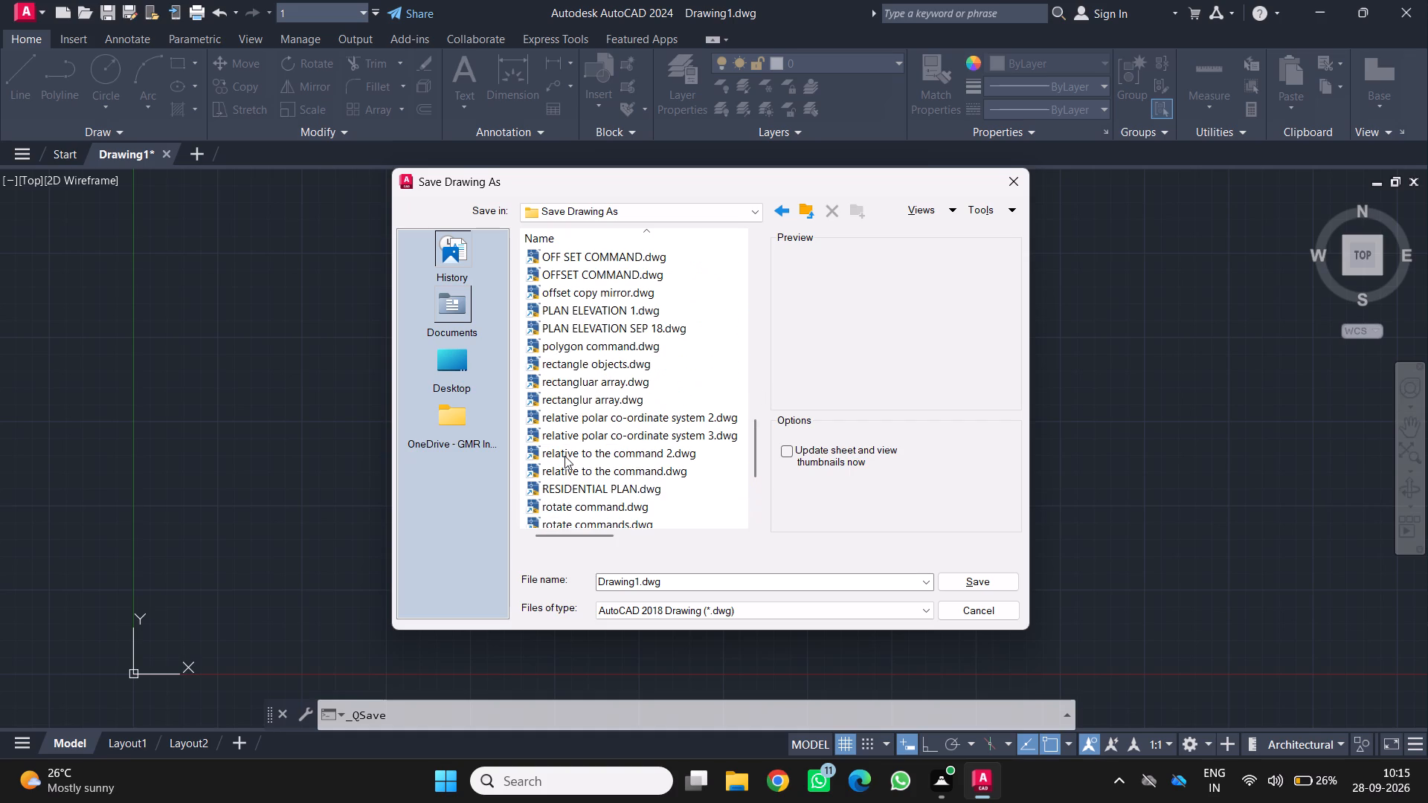
scroll(565, 456, "down", 5)
scroll(587, 378, "up", 2)
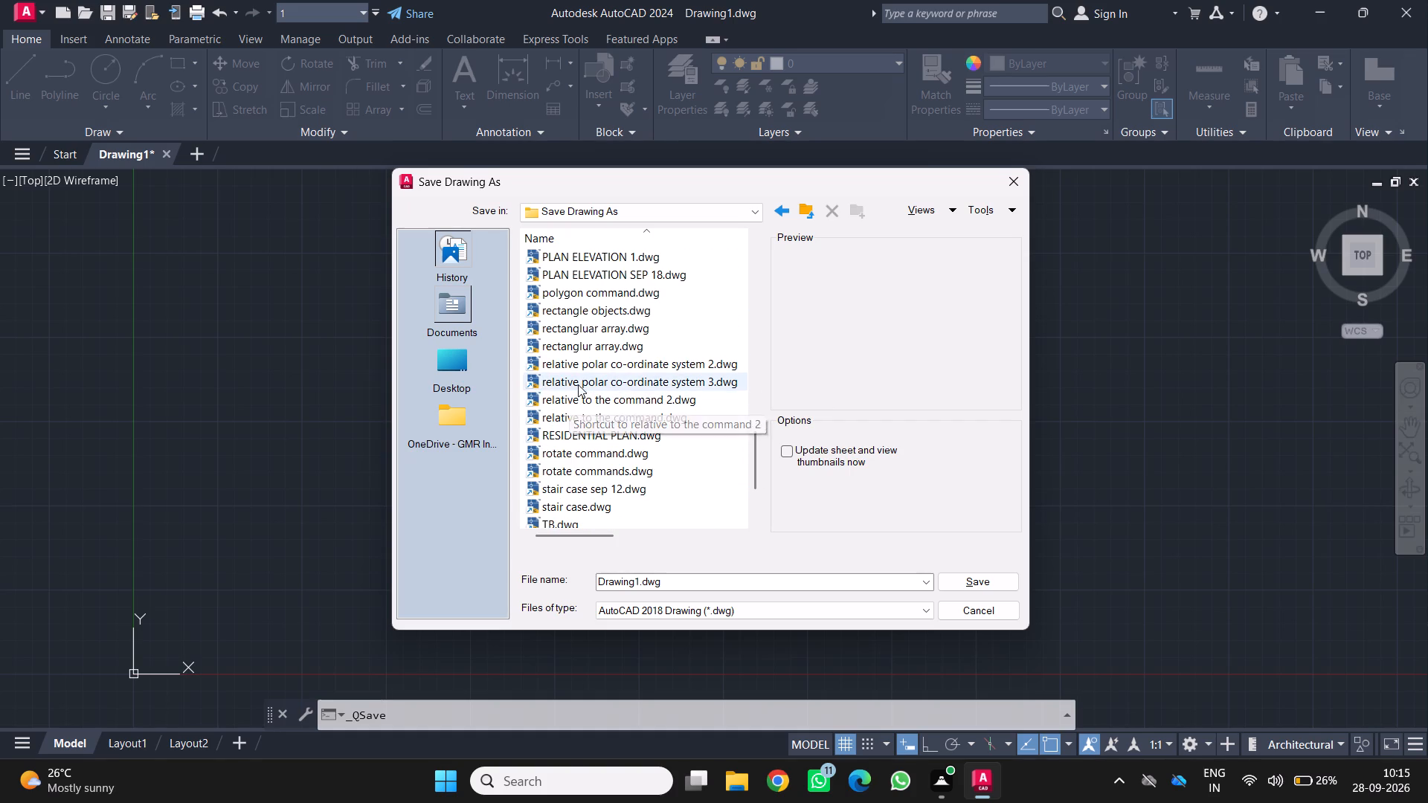
scroll(580, 364, "up", 3)
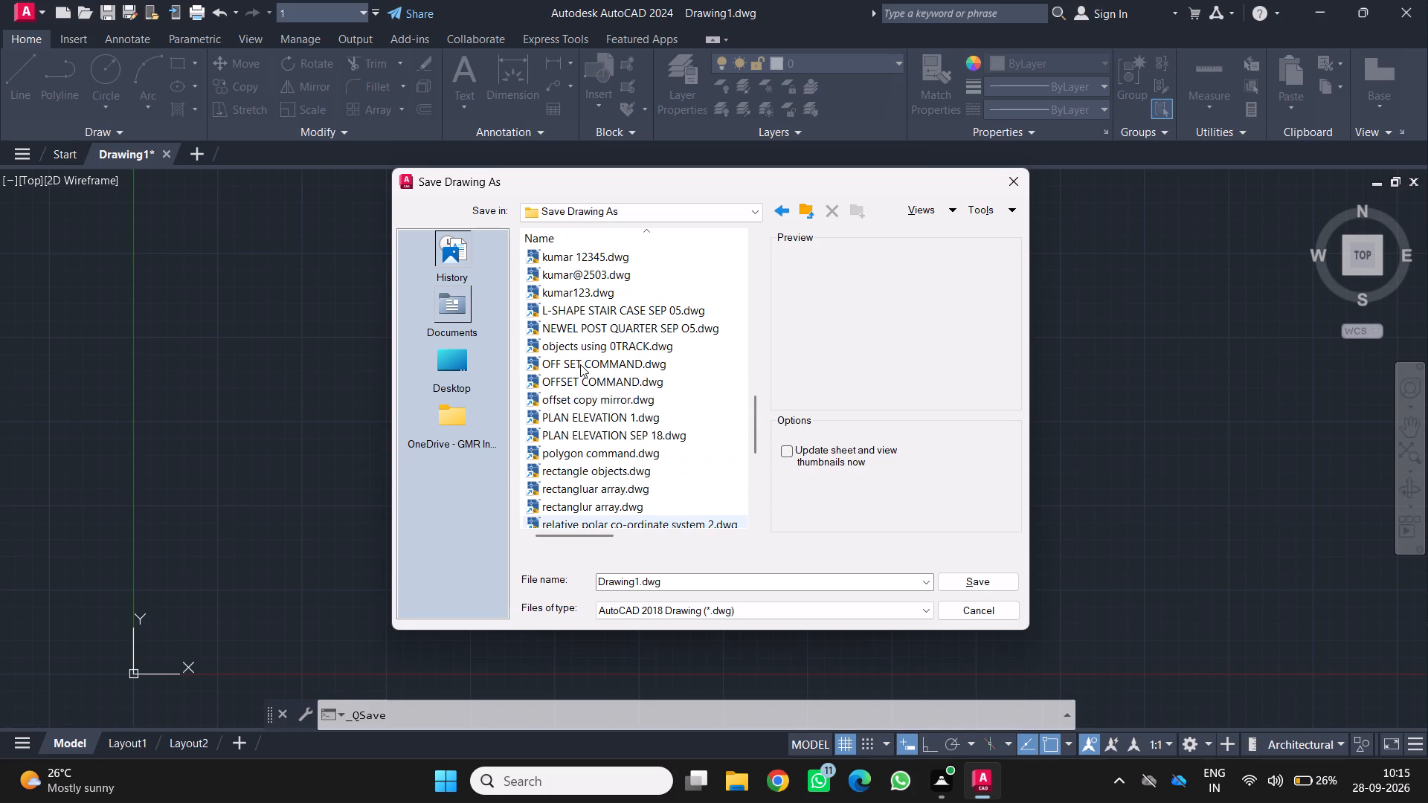
scroll(576, 364, "up", 7)
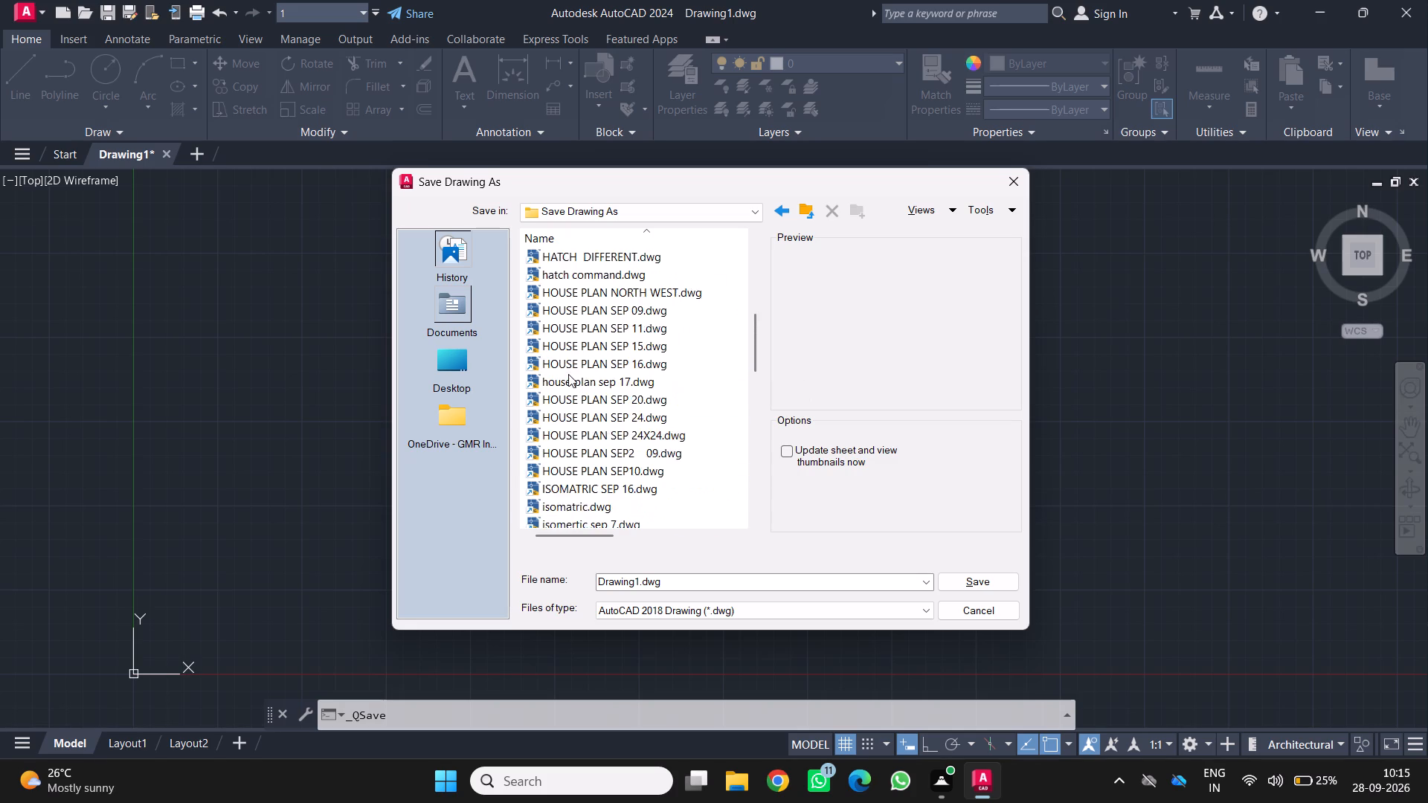
scroll(568, 374, "up", 9)
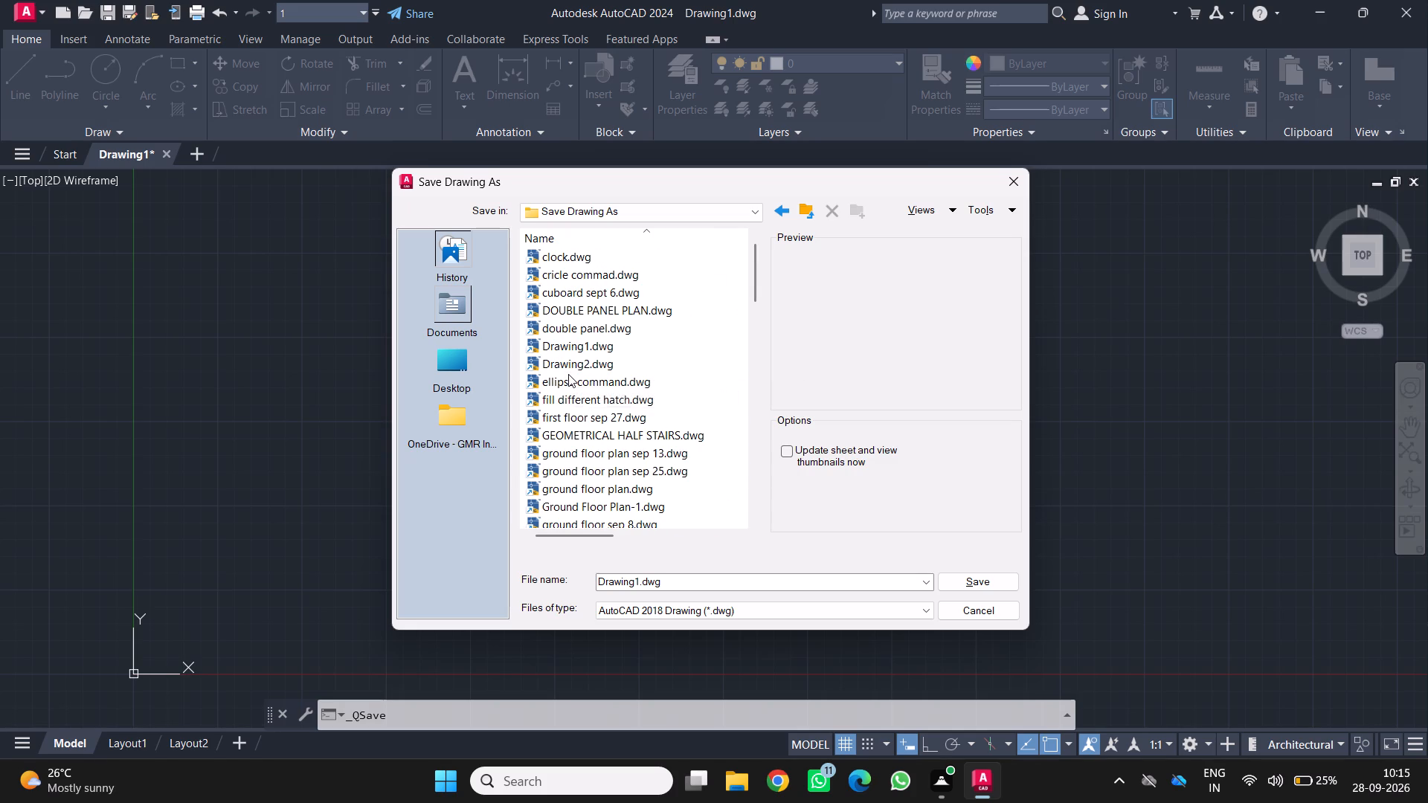
scroll(568, 374, "up", 12)
Examine the saved drawings in the History and Documents folders as possible save locations, and leave without saving.
scroll(566, 363, "up", 10)
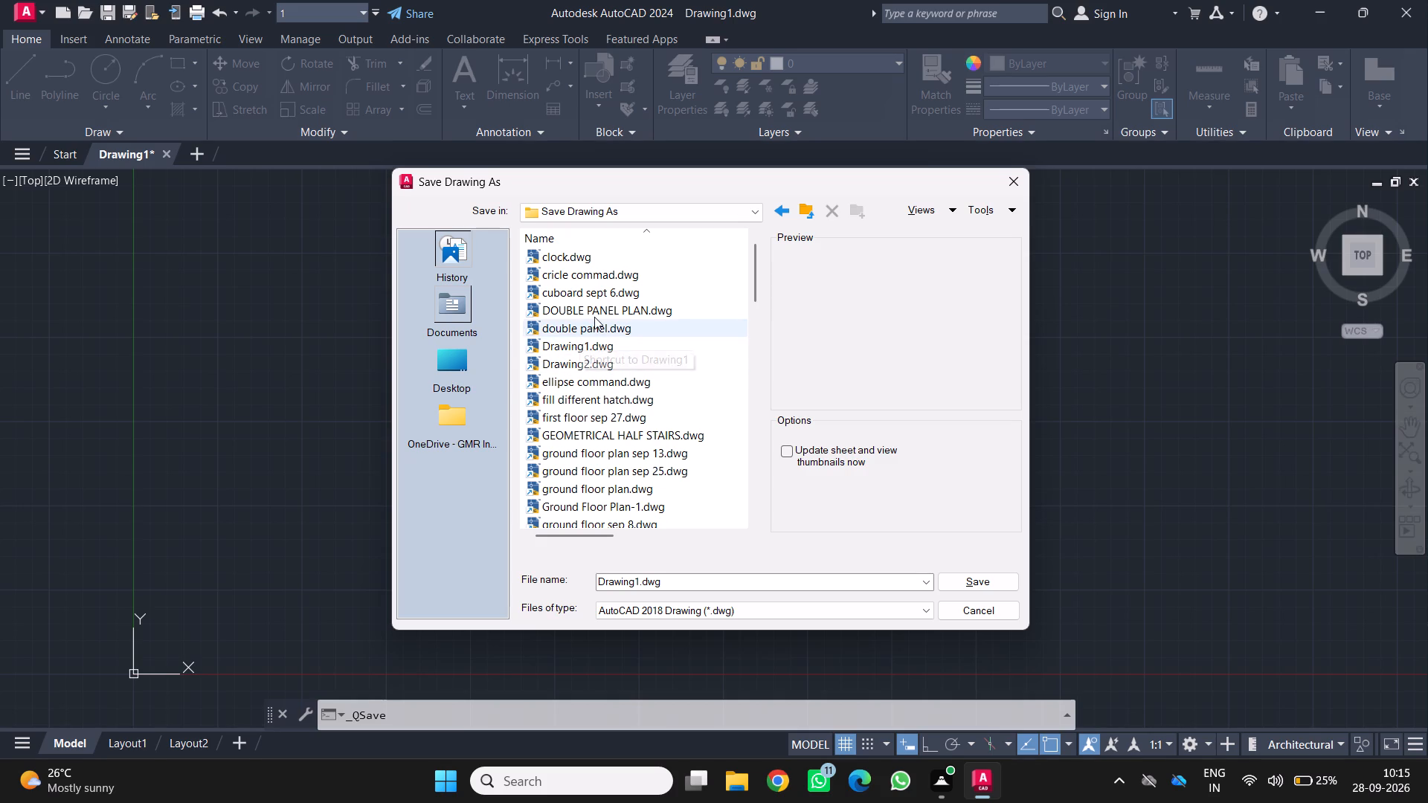
scroll(559, 338, "up", 8)
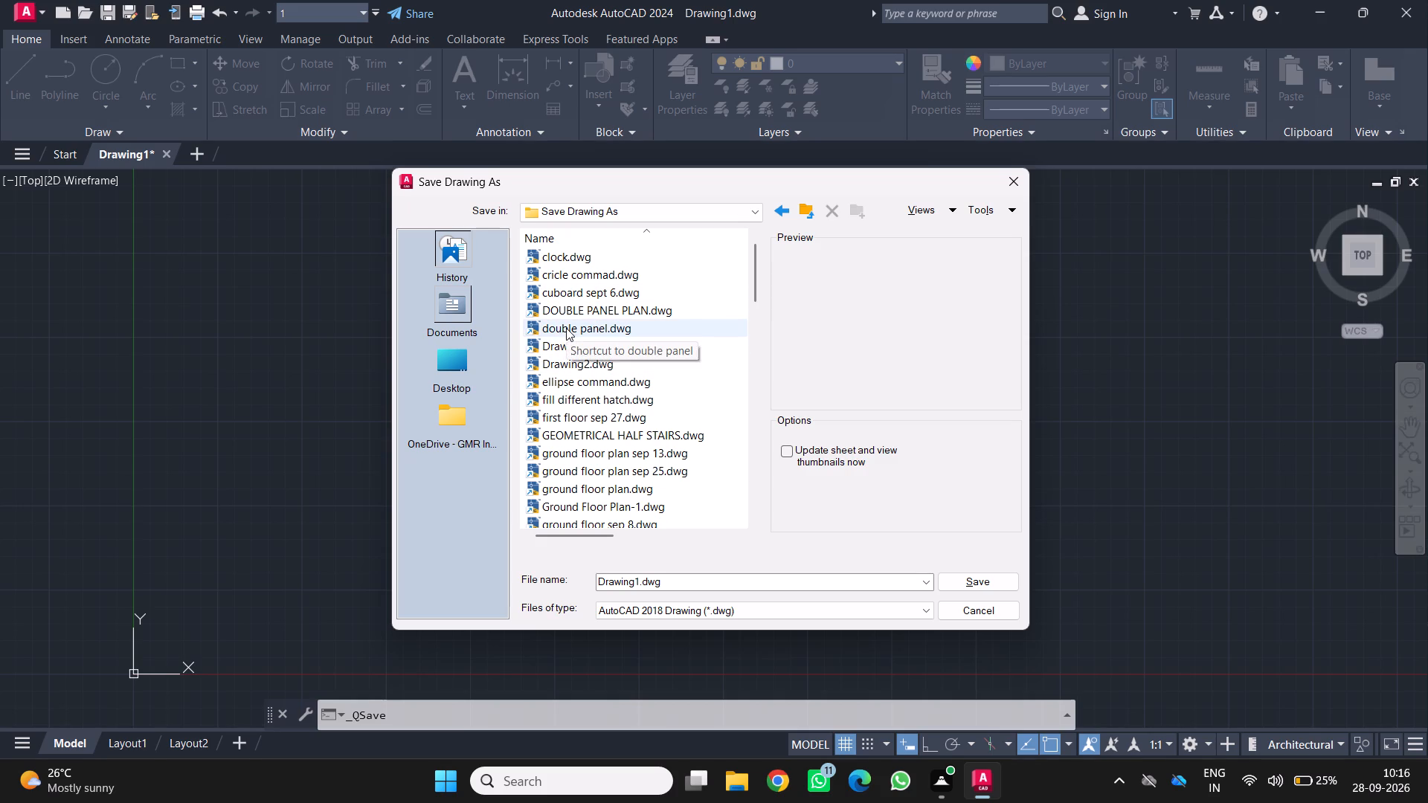
scroll(576, 319, "up", 6)
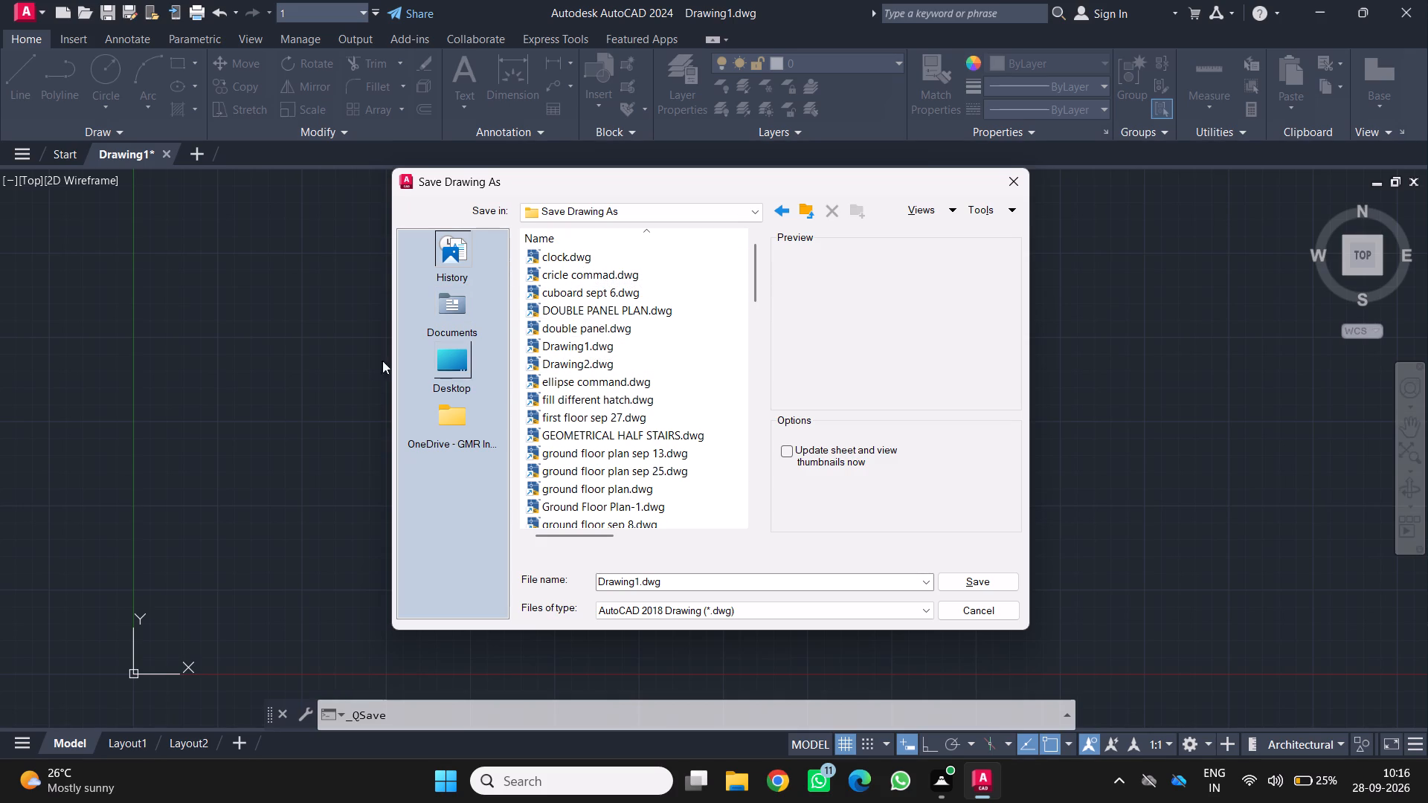
left_click(440, 300)
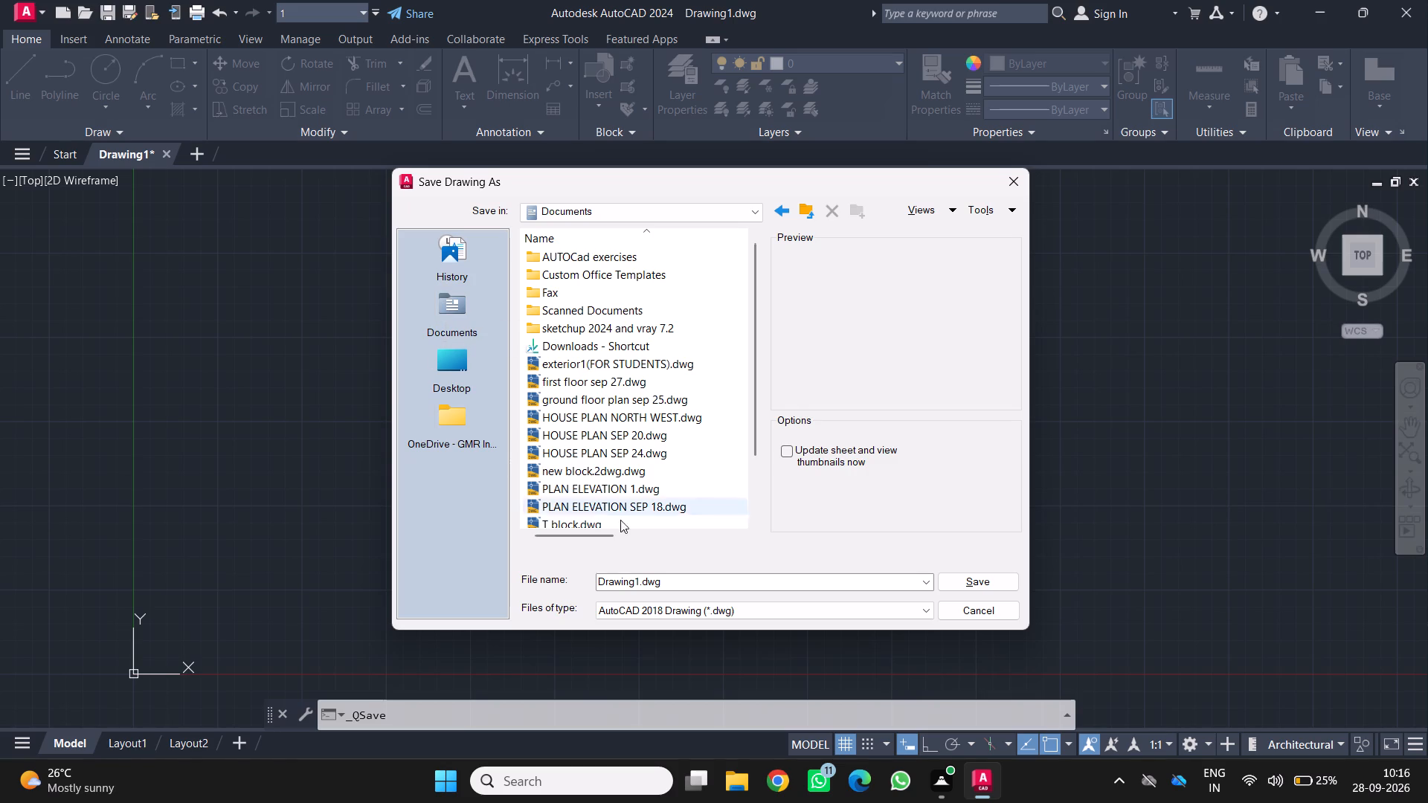
scroll(596, 535, "down", 4)
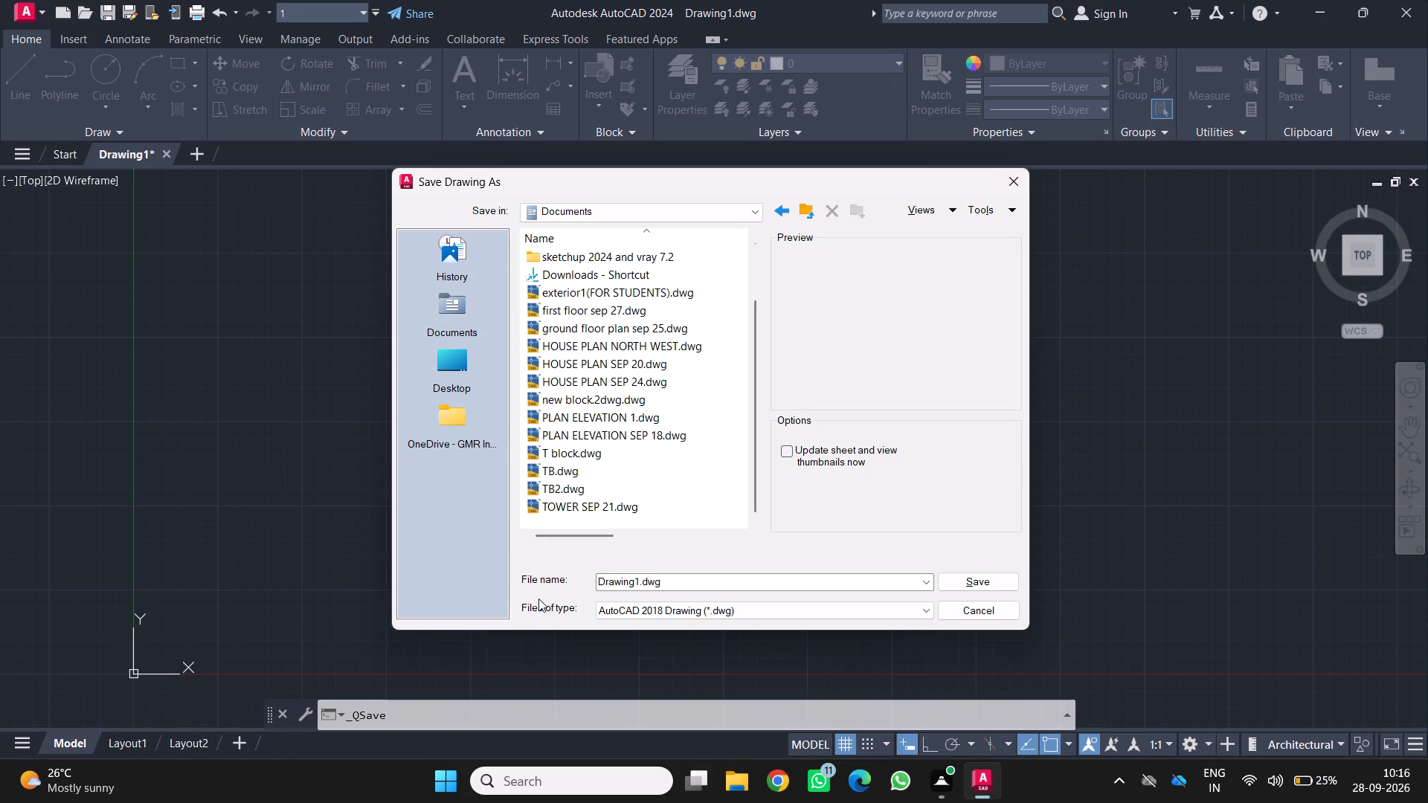
left_click(1017, 187)
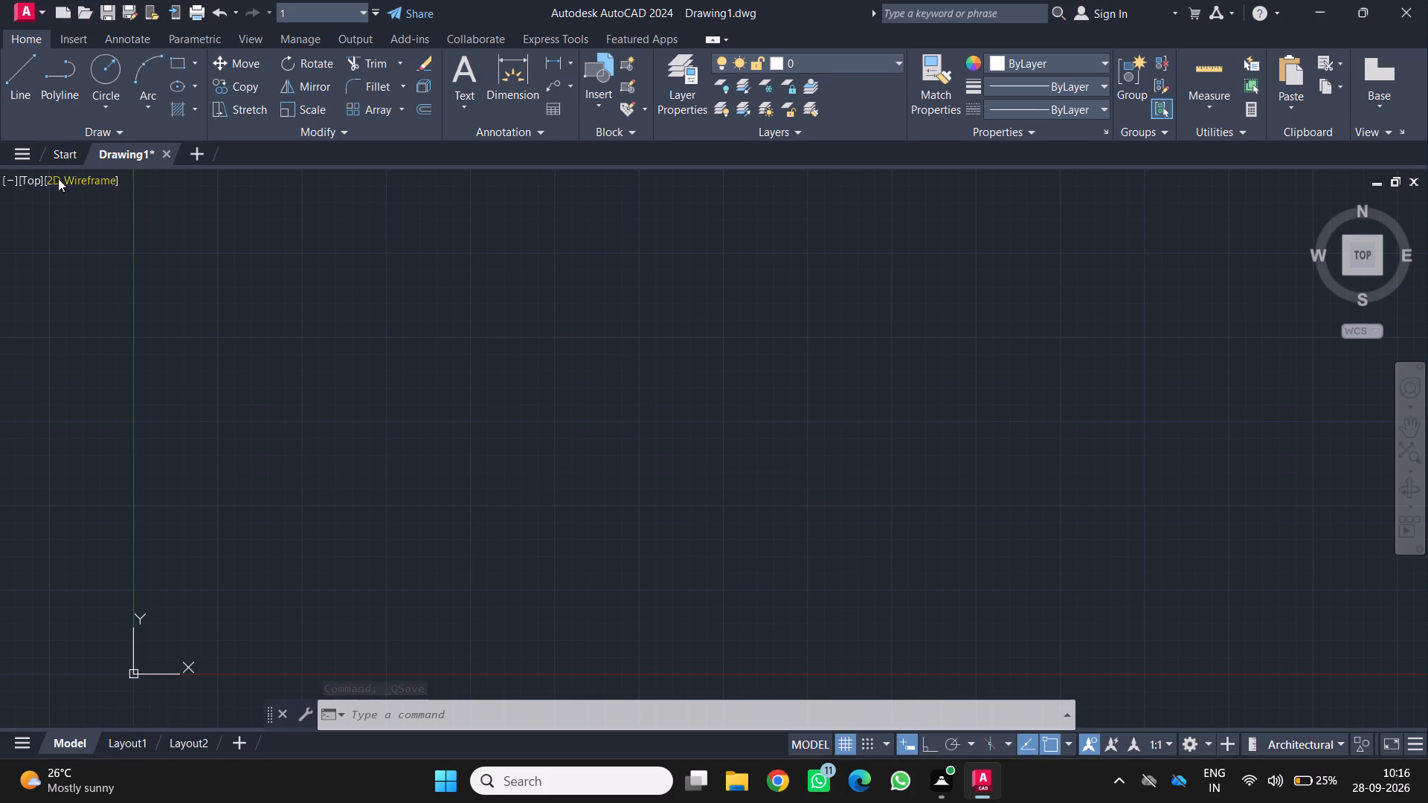
Turn Ortho on and draw a vertical line 25' long, running downward from a start point in empty space.
left_click(19, 61)
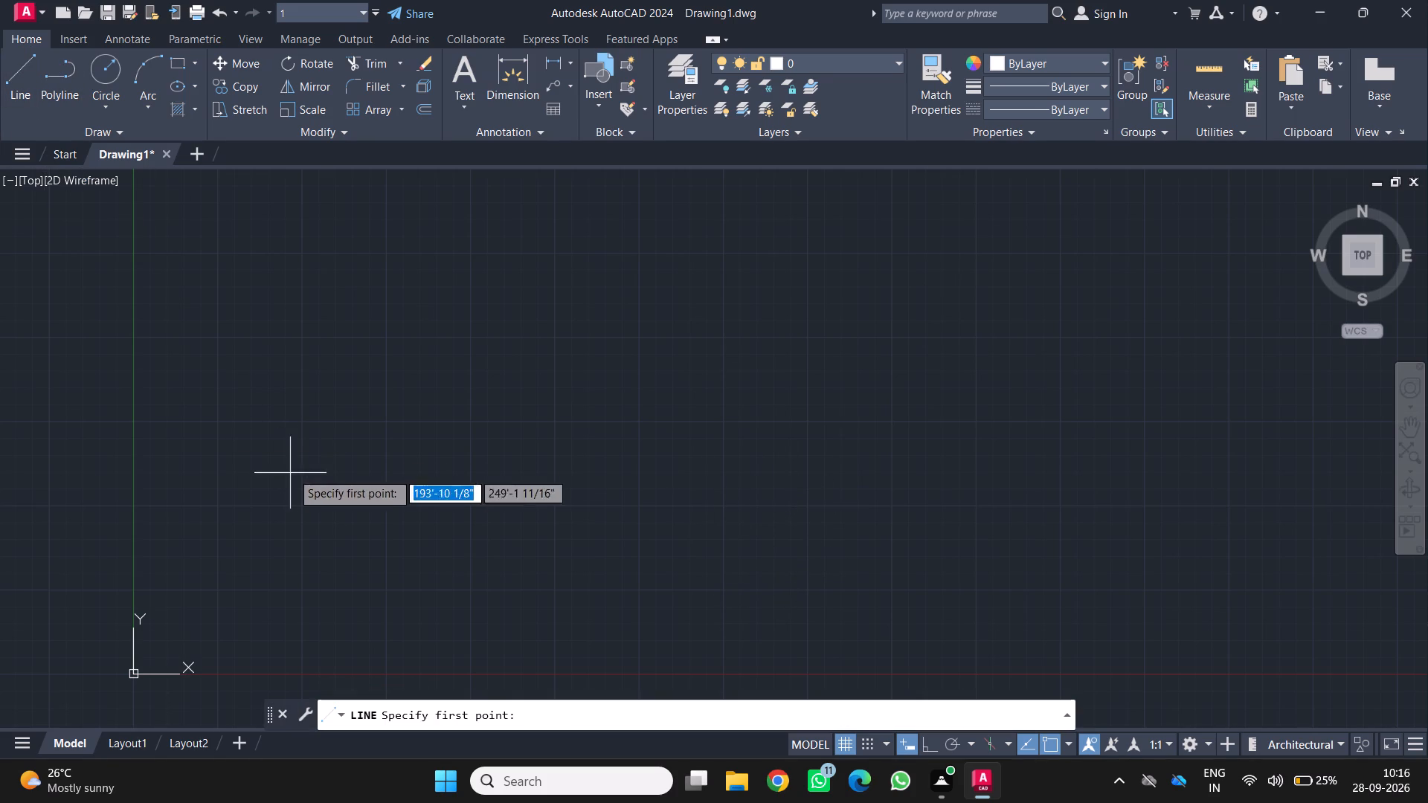
left_click(507, 321)
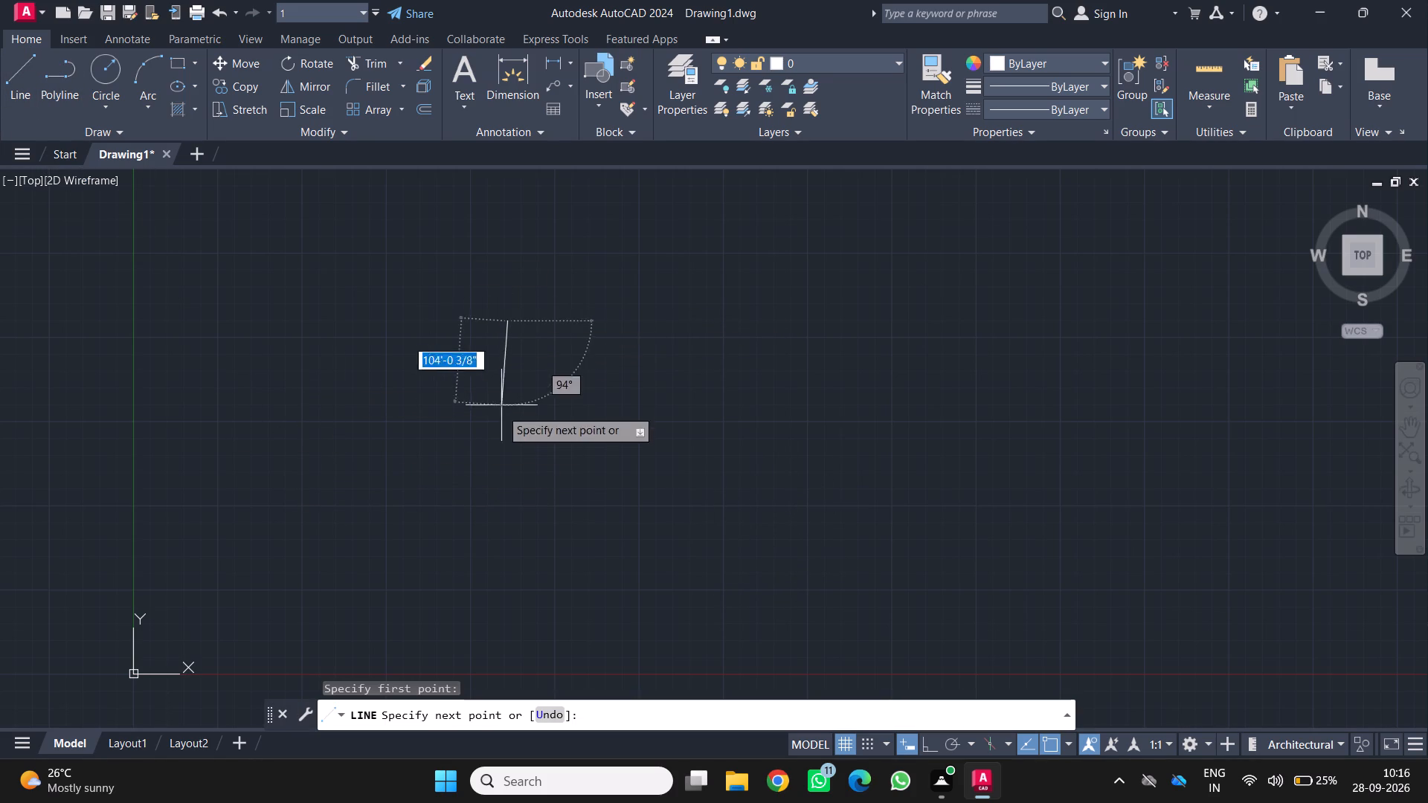
key("F8")
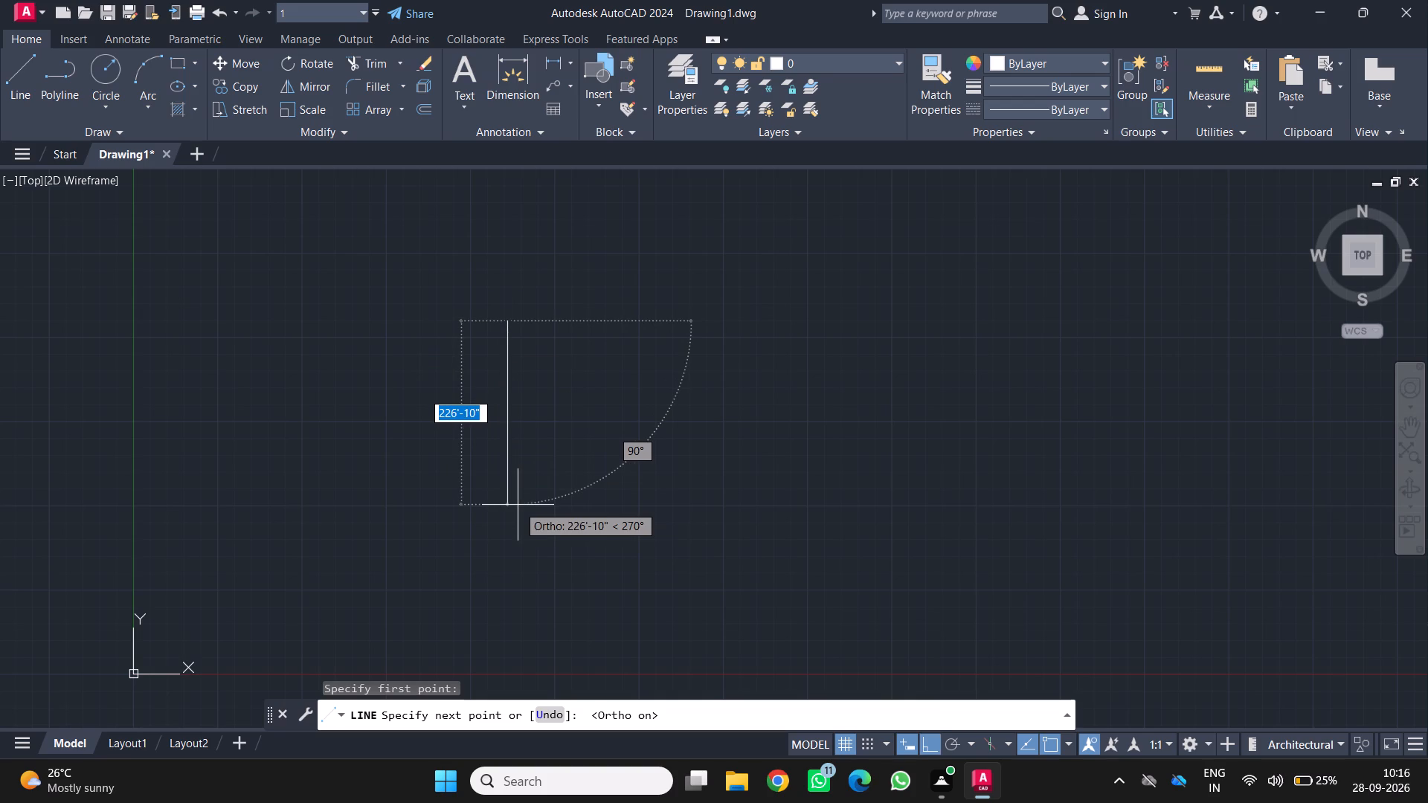
type("25'")
key("Return")
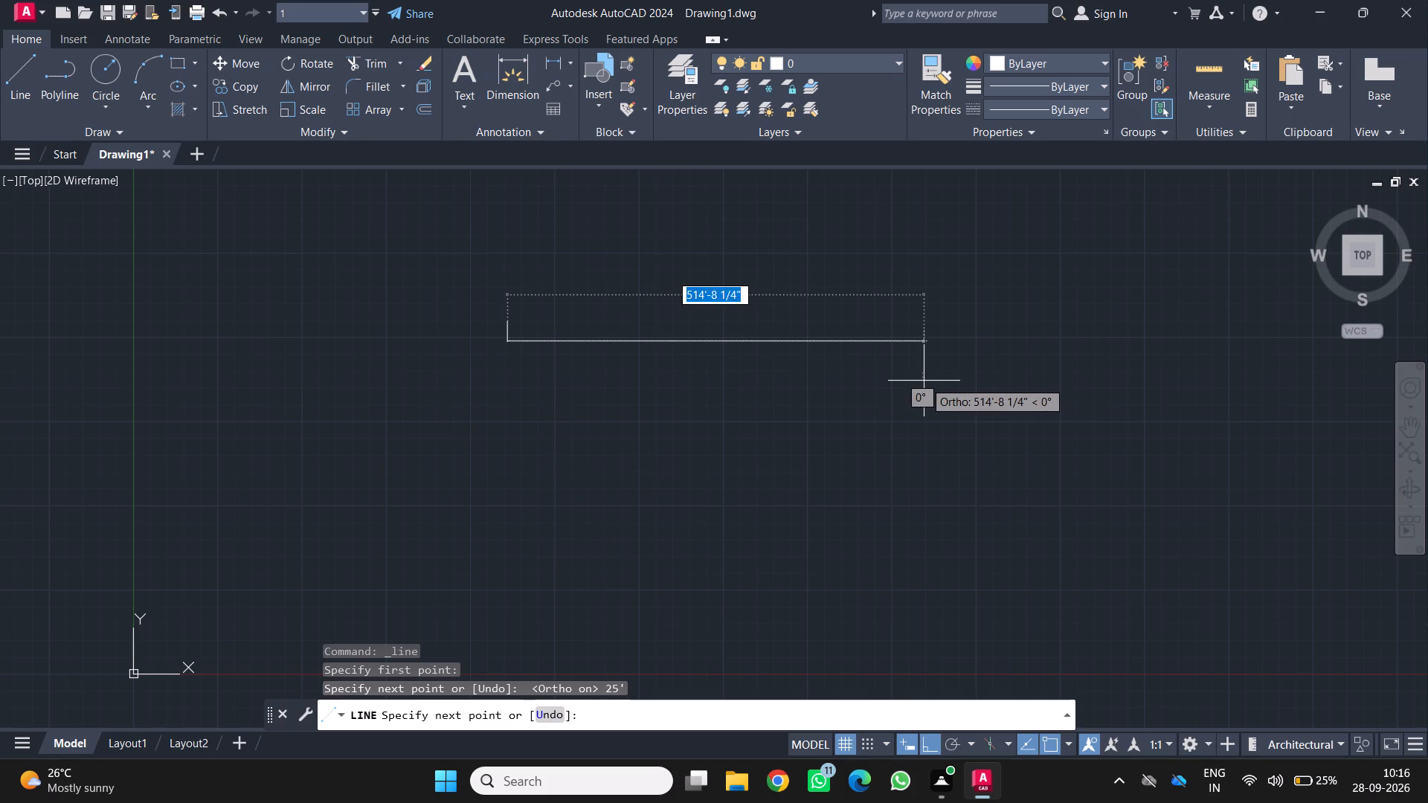
key("Return")
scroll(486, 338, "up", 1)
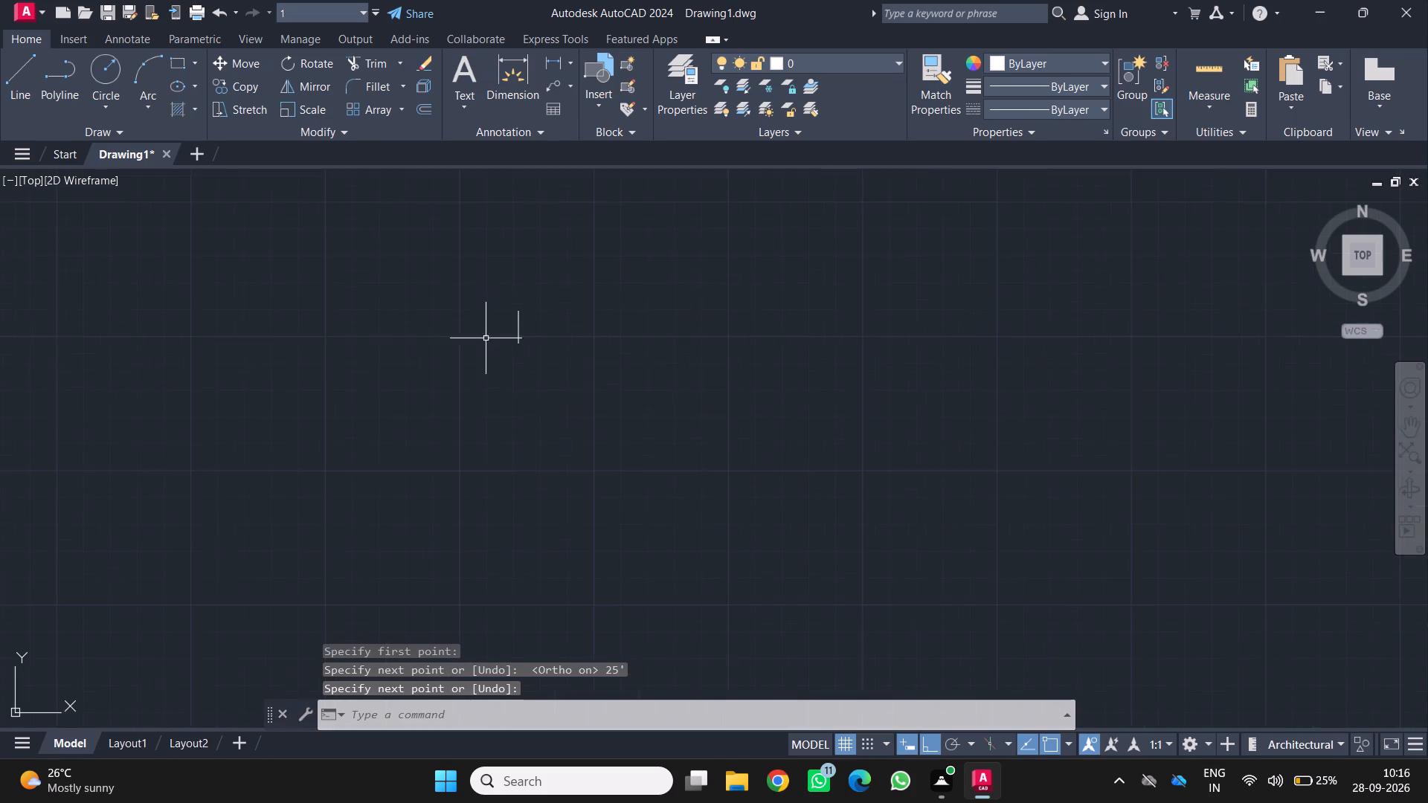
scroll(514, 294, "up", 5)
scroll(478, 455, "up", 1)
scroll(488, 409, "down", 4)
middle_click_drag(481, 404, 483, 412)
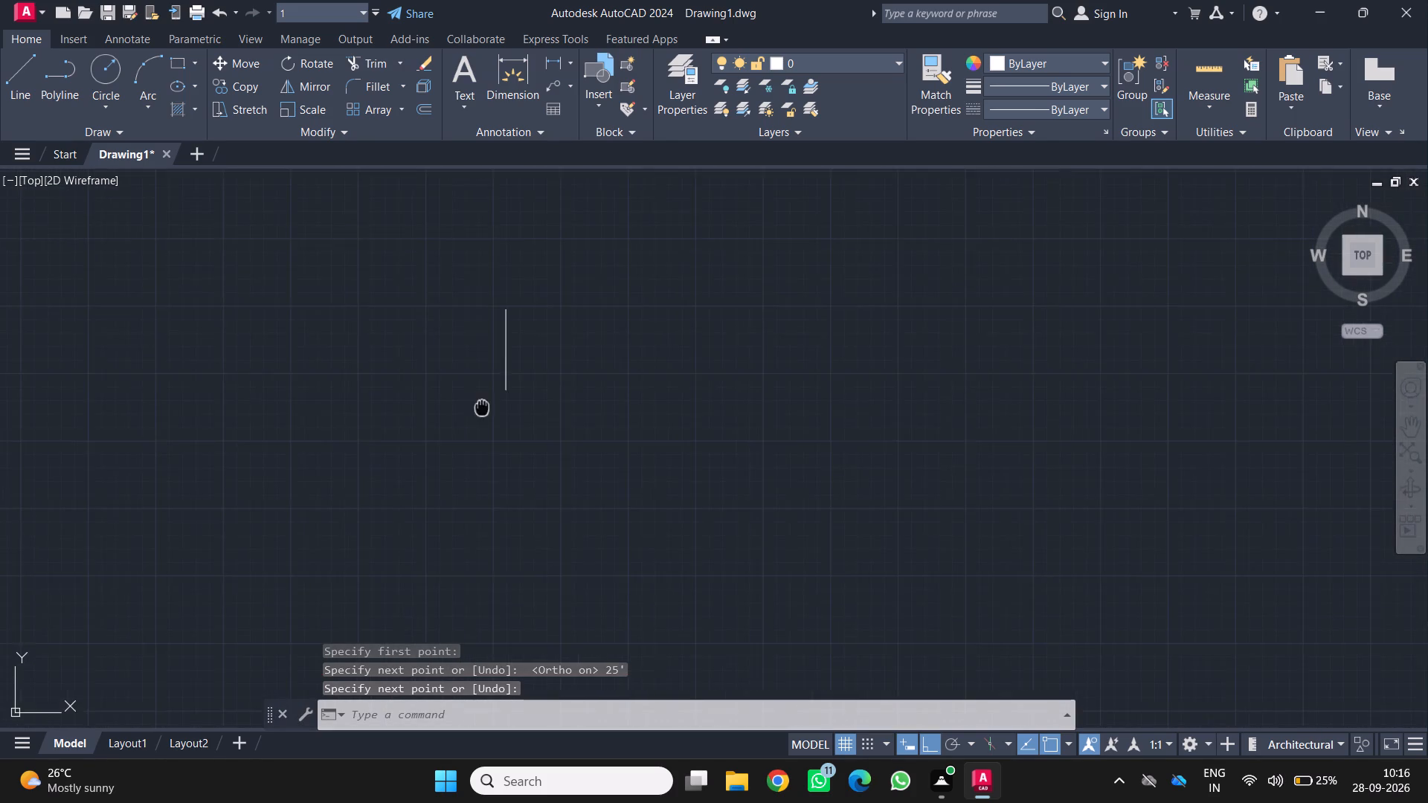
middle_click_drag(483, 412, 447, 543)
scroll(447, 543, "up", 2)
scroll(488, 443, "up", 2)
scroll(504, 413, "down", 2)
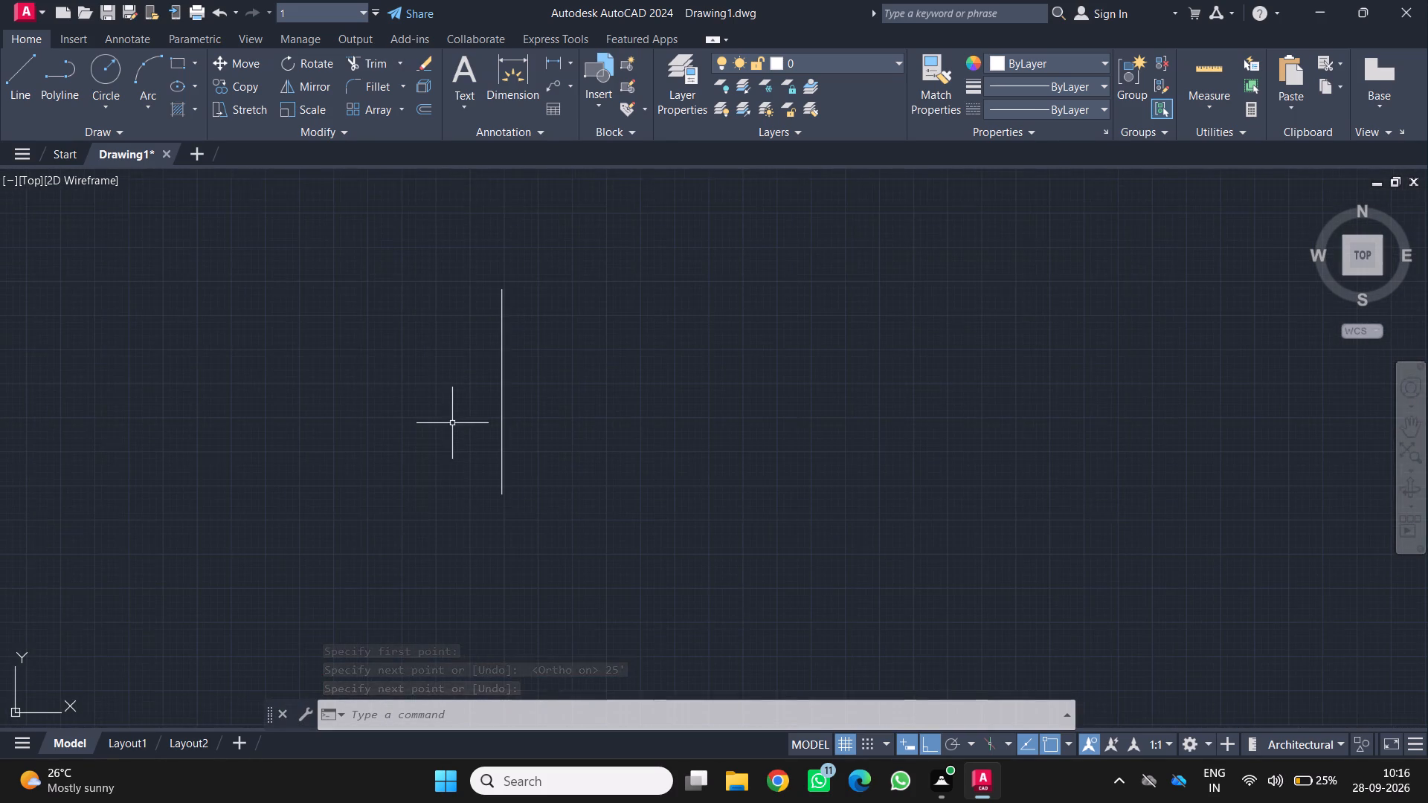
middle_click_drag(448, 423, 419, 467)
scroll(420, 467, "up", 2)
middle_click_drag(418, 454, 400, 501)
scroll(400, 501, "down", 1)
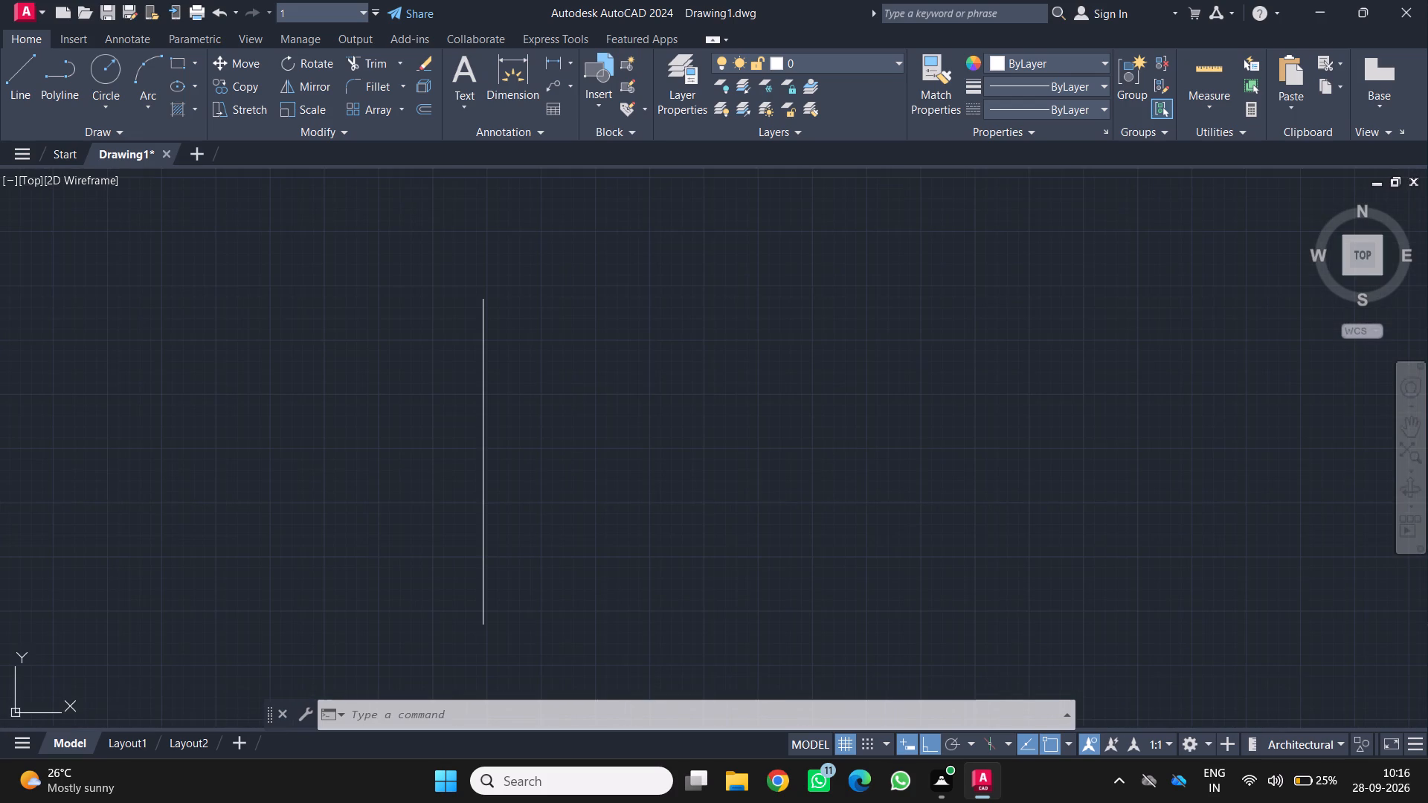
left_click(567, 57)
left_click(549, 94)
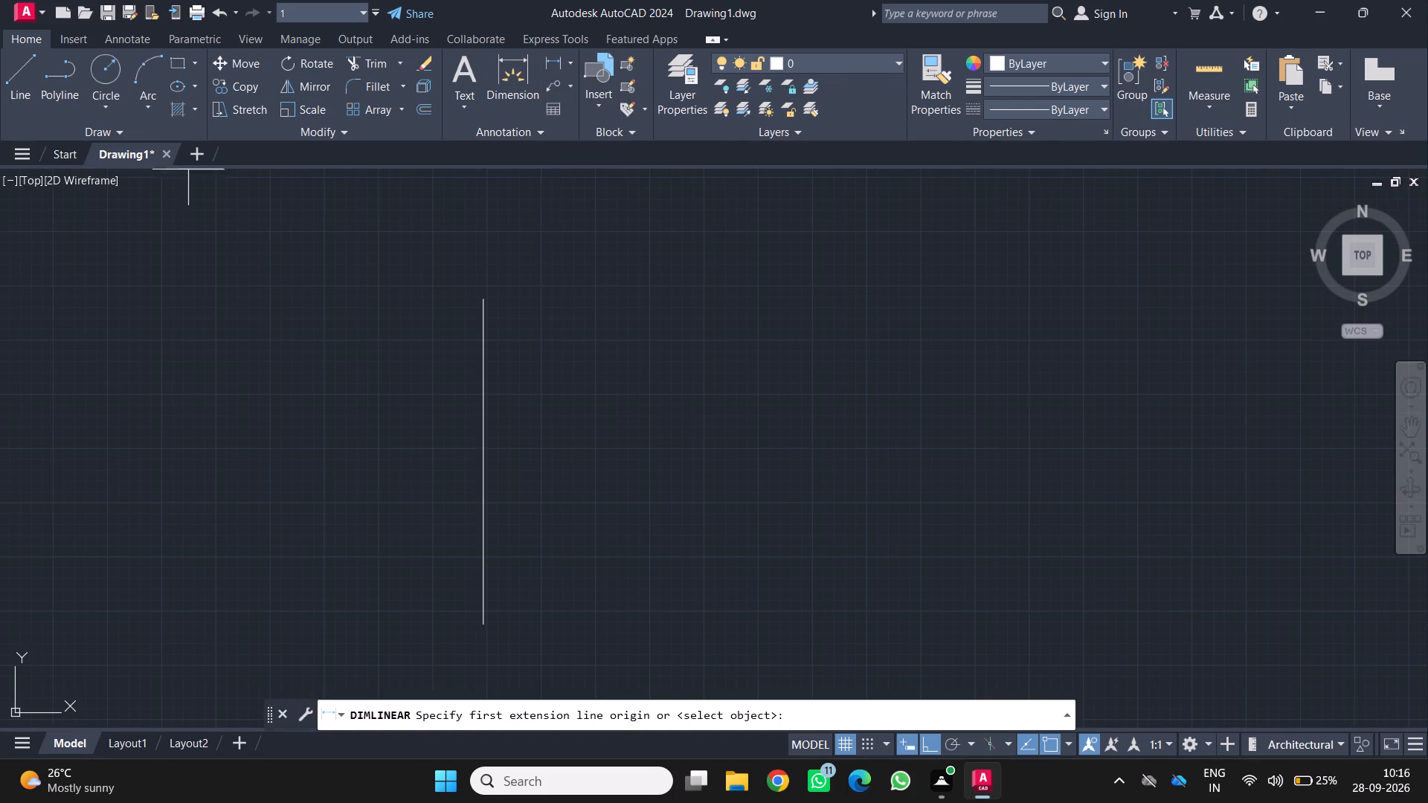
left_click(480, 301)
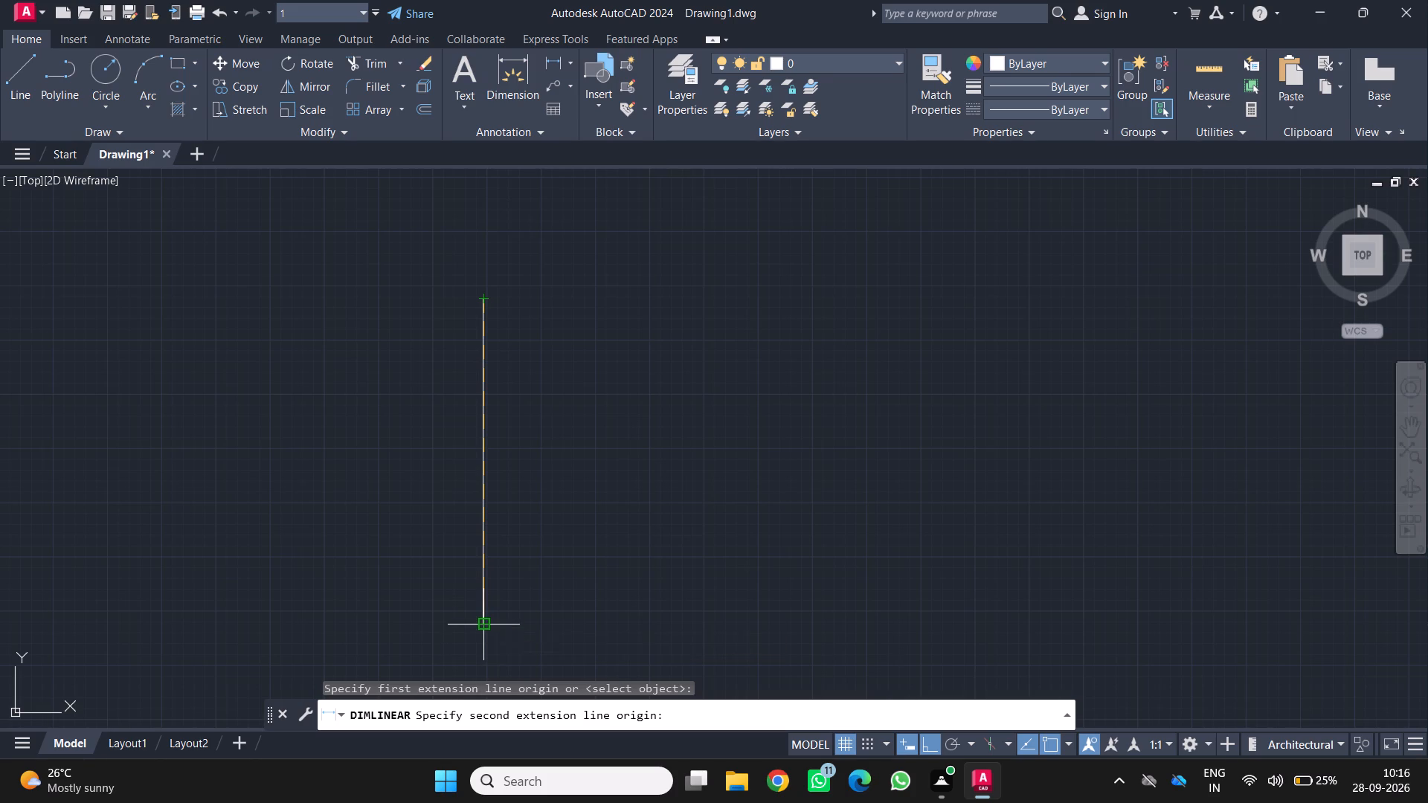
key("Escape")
Draw a horizontal line 41' long to the right from the lower end of the vertical line.
scroll(195, 500, "down", 2)
middle_click_drag(199, 497, 243, 401)
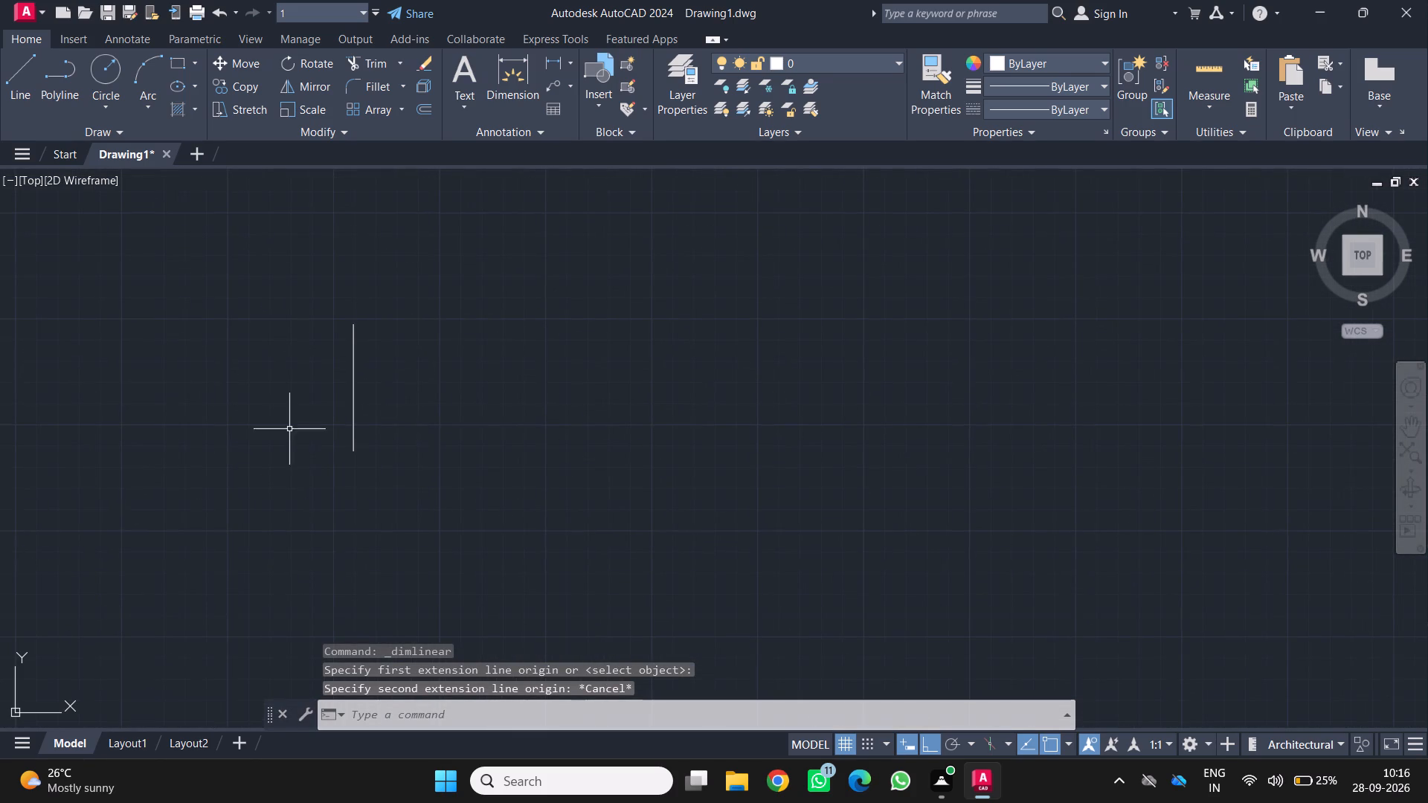
key("l")
key("Return")
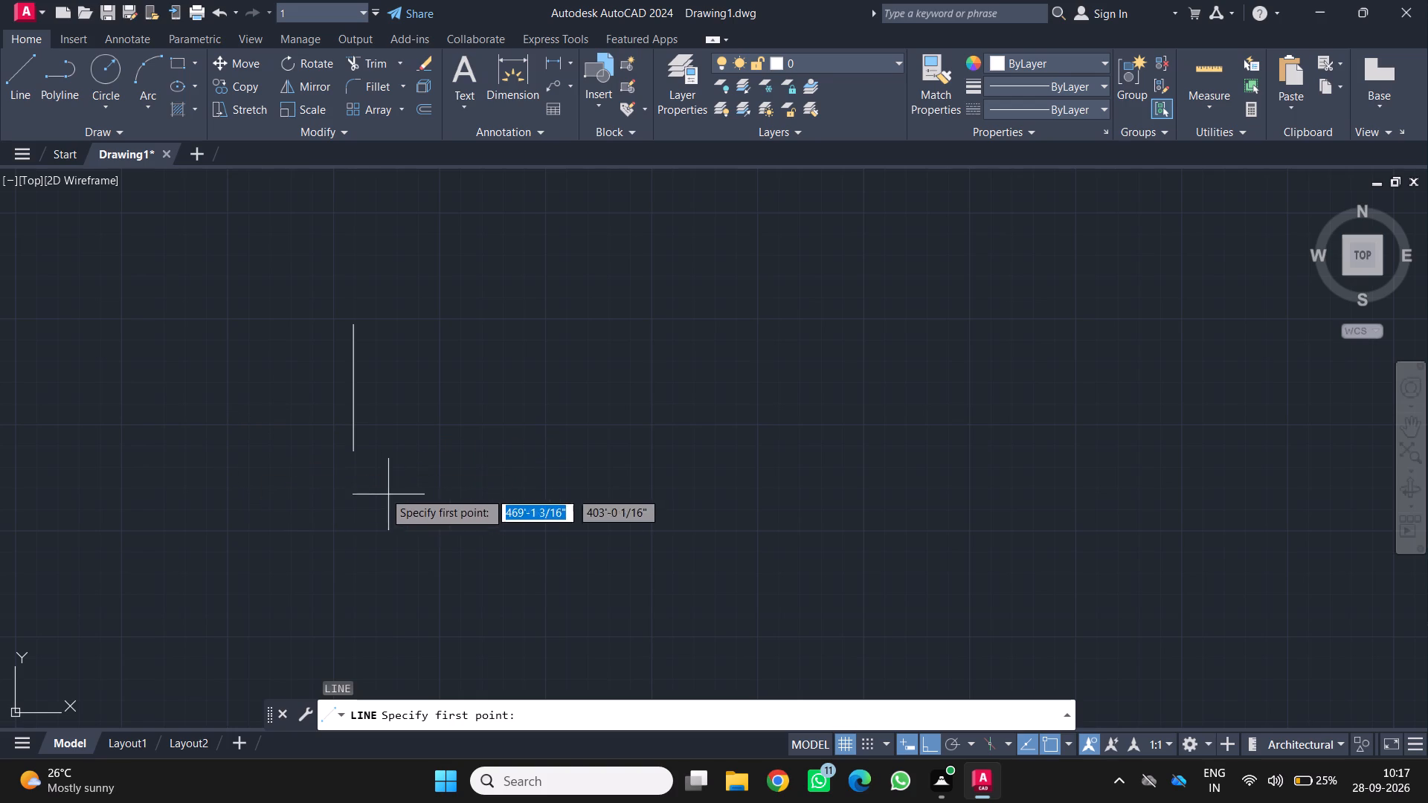
left_click(350, 445)
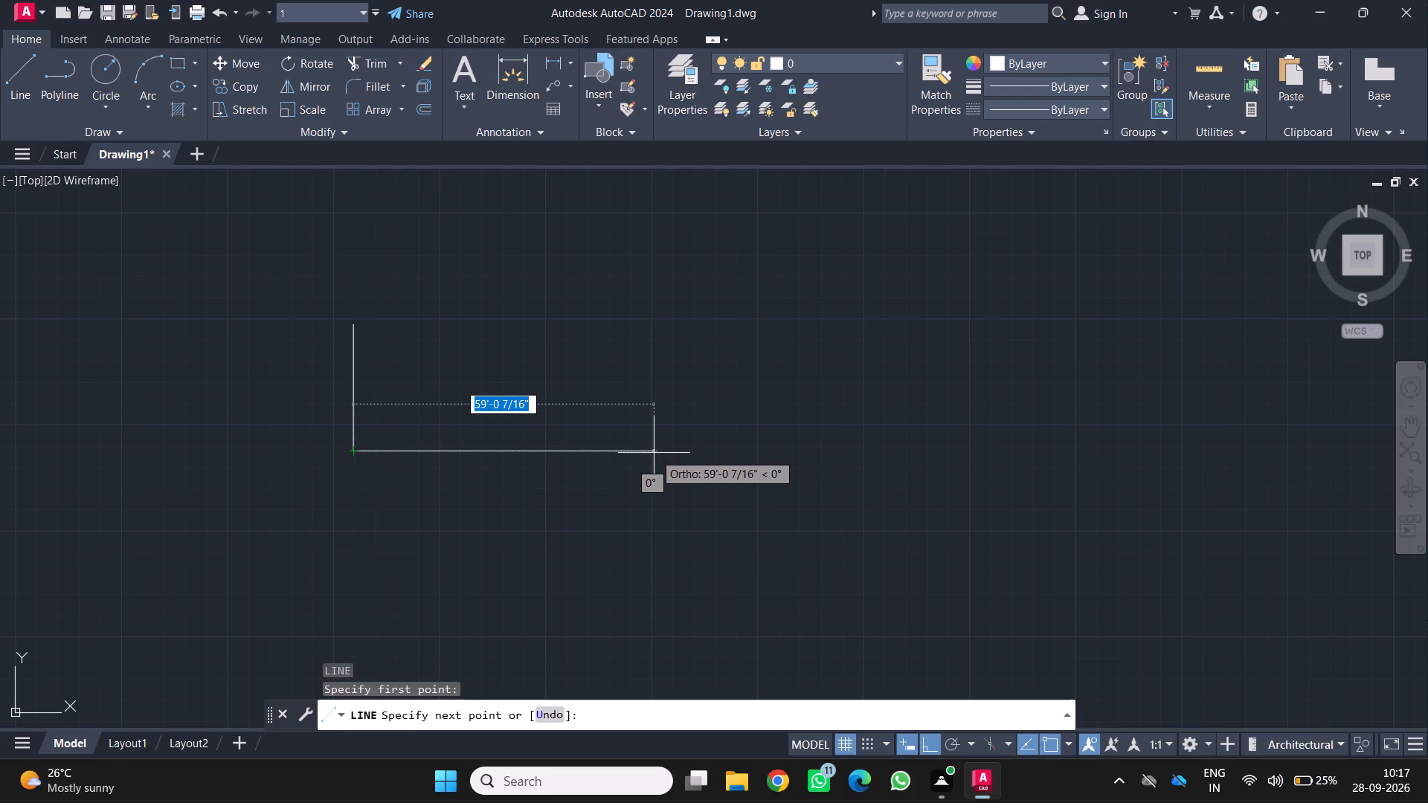
type("41")
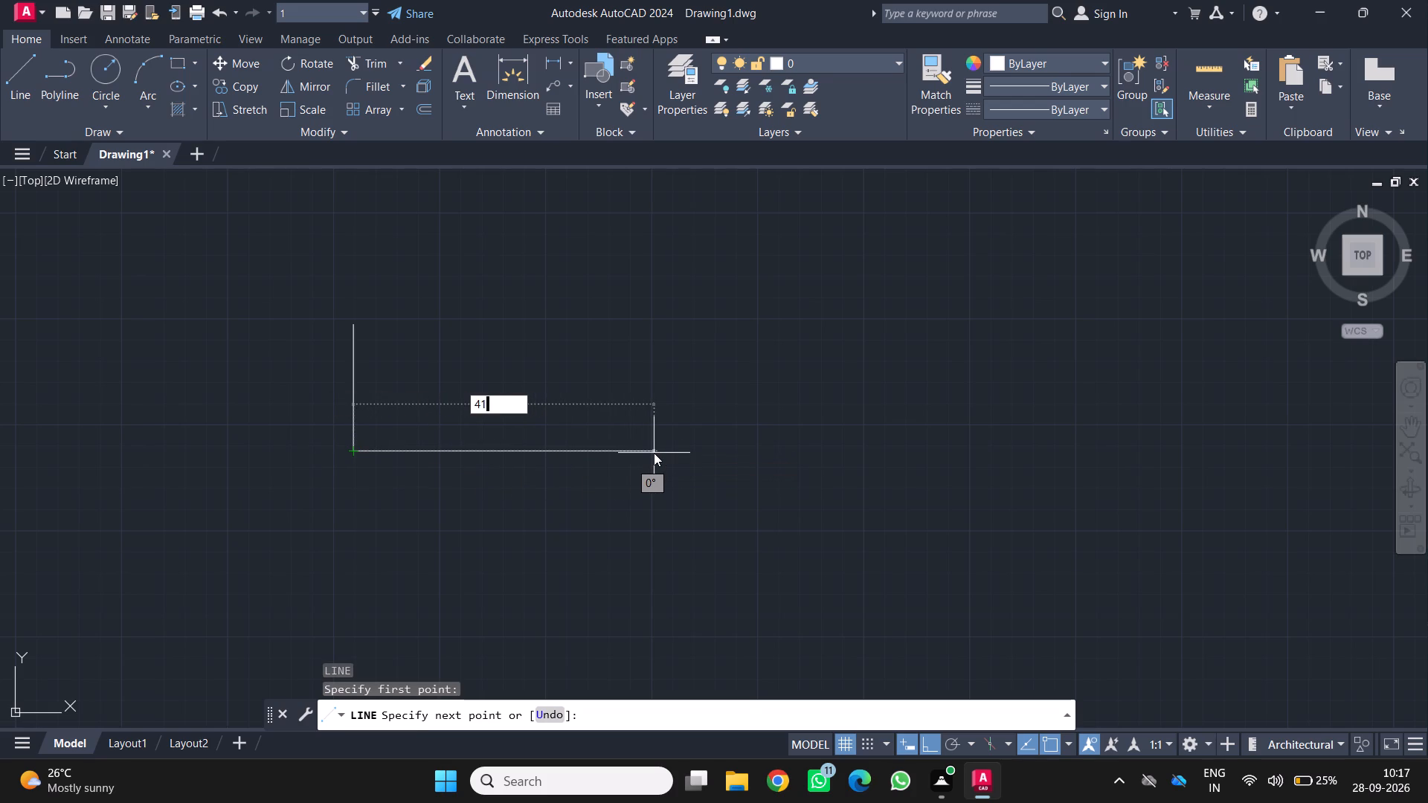
key("apostrophe")
key("Return")
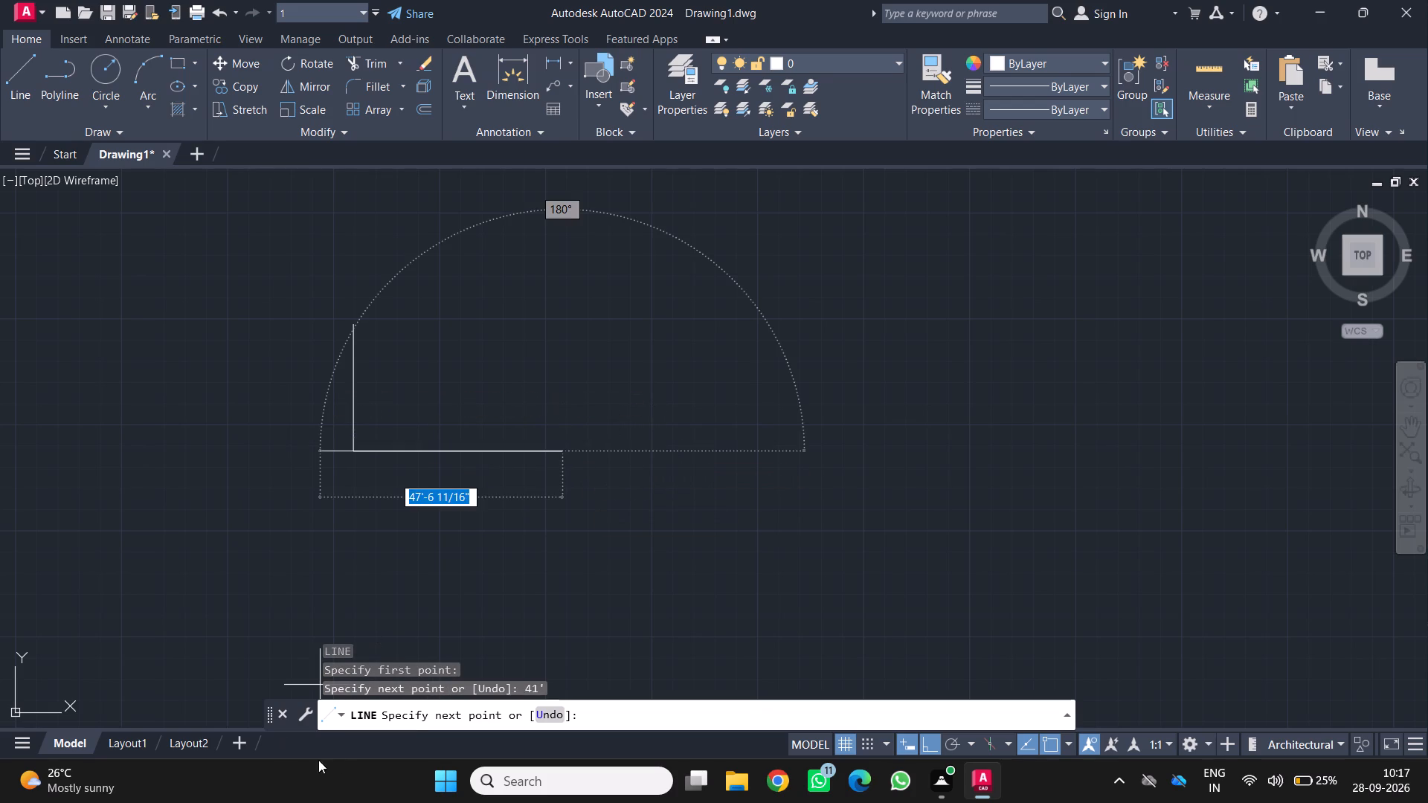
key("Return")
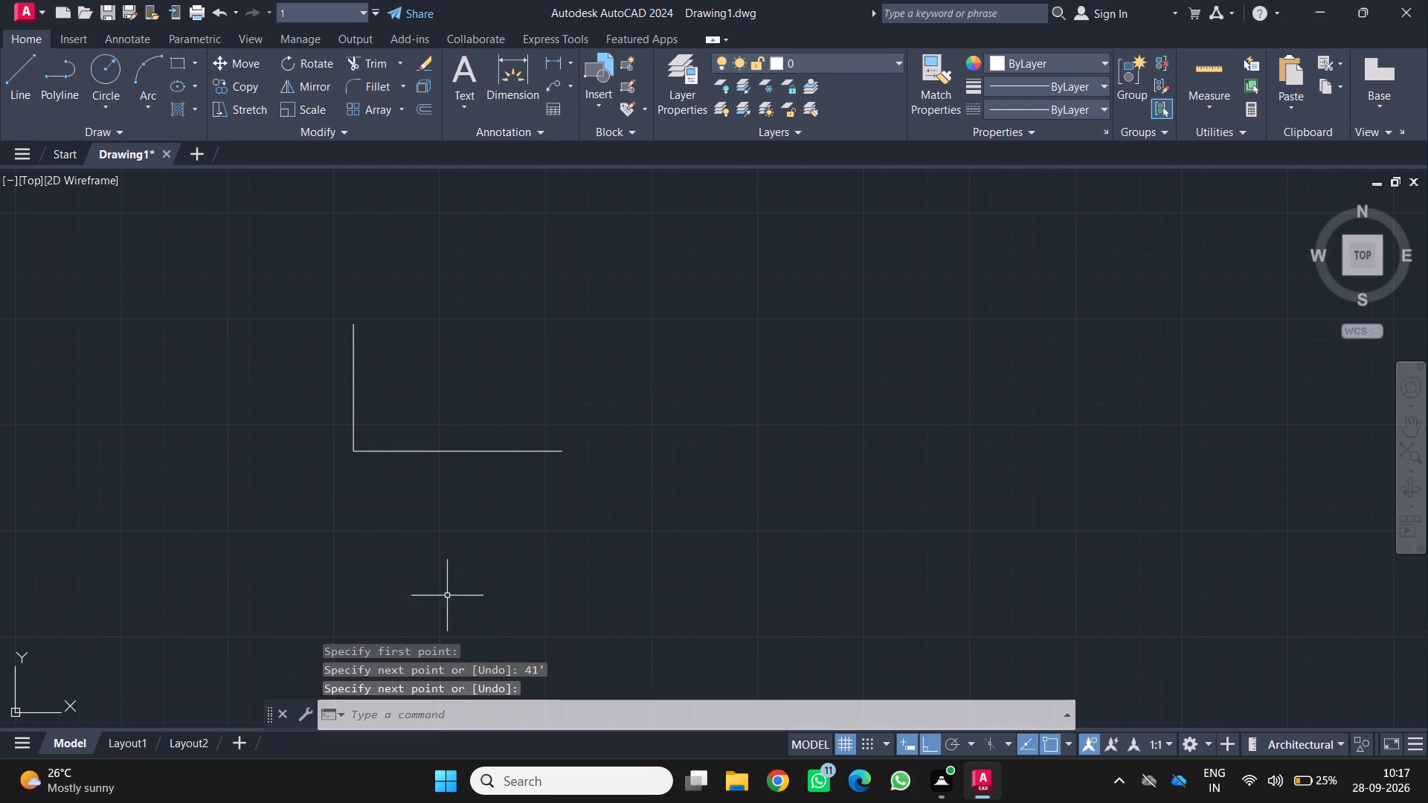
Draw a circle of radius 29' centred on the right end of the horizontal line.
scroll(438, 523, "up", 2)
middle_click_drag(437, 491, 642, 670)
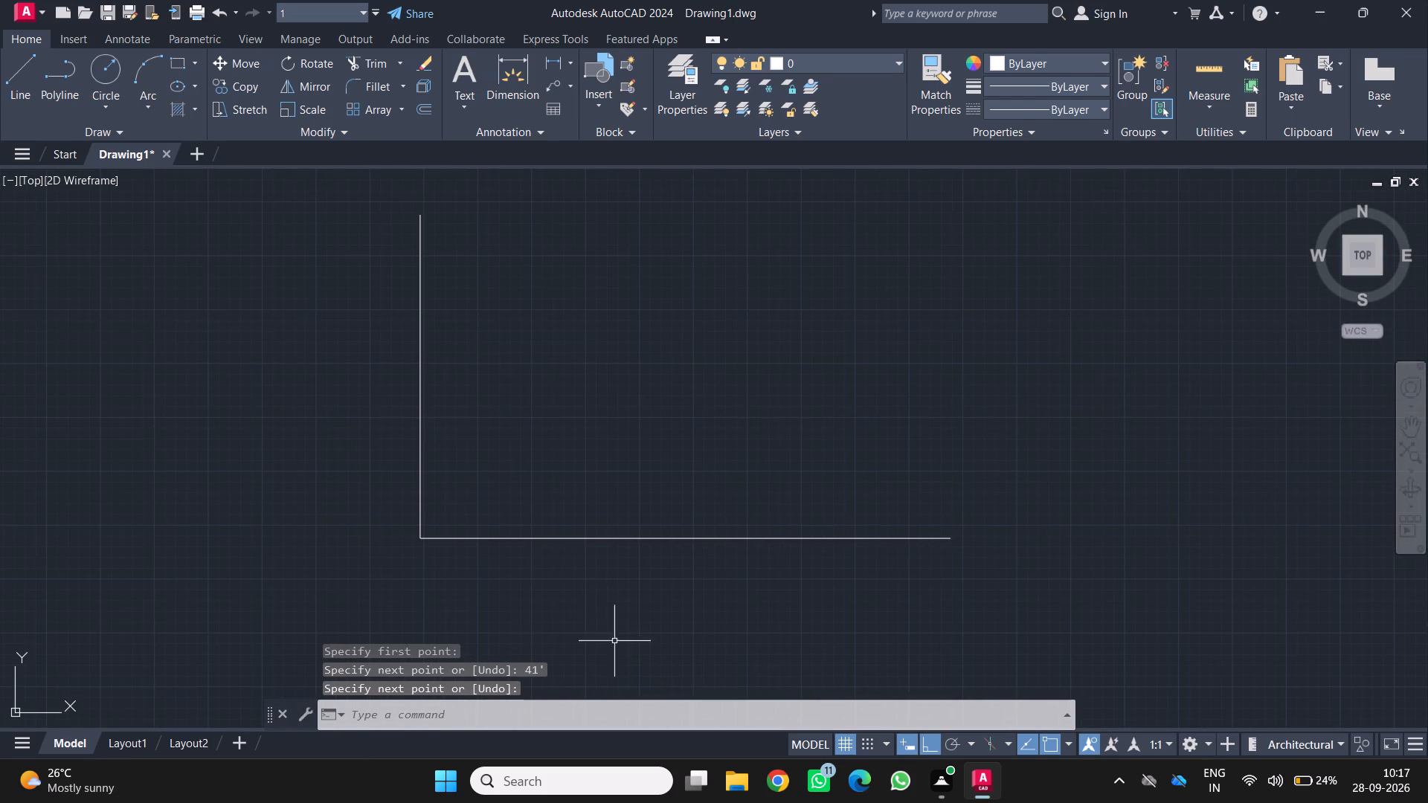
middle_click_drag(556, 580, 518, 584)
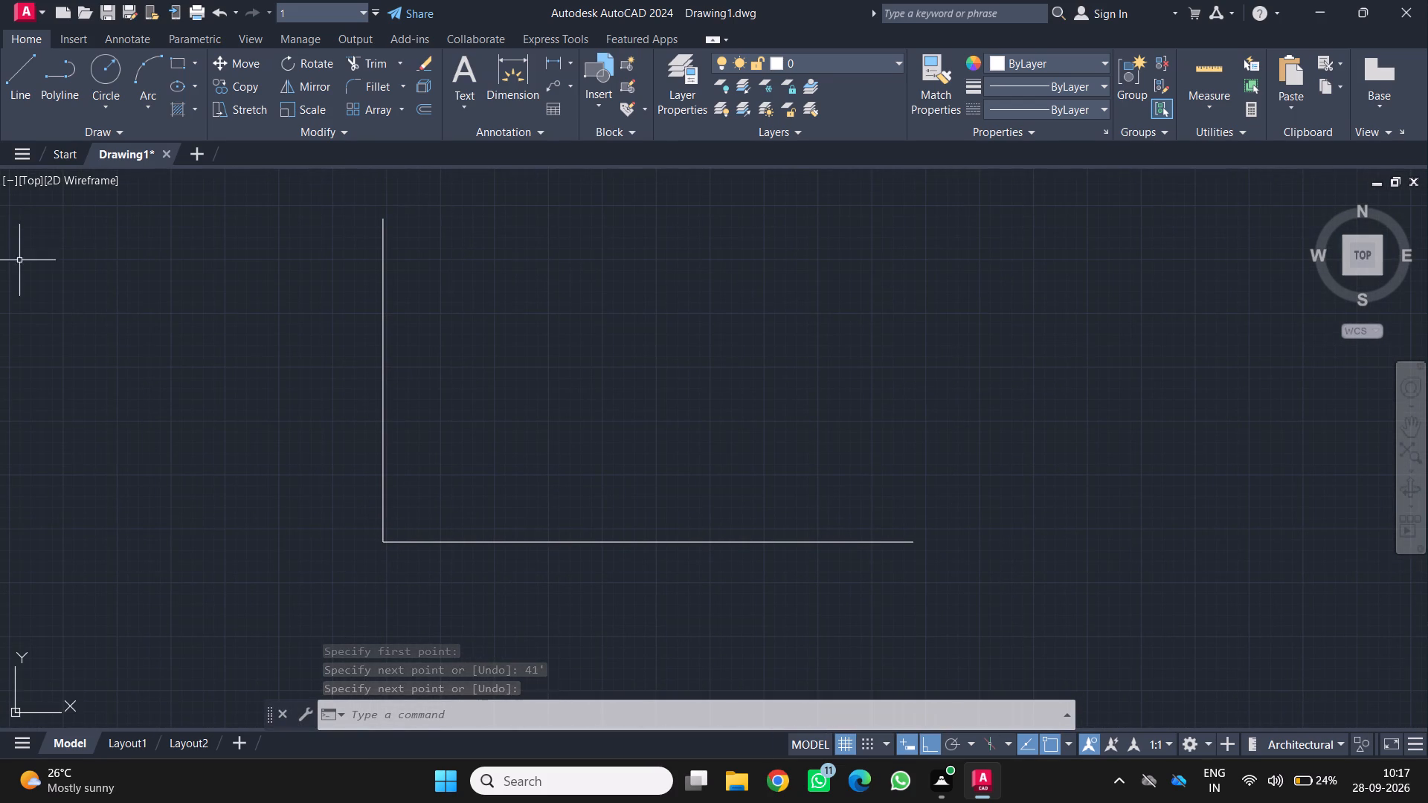
left_click(108, 68)
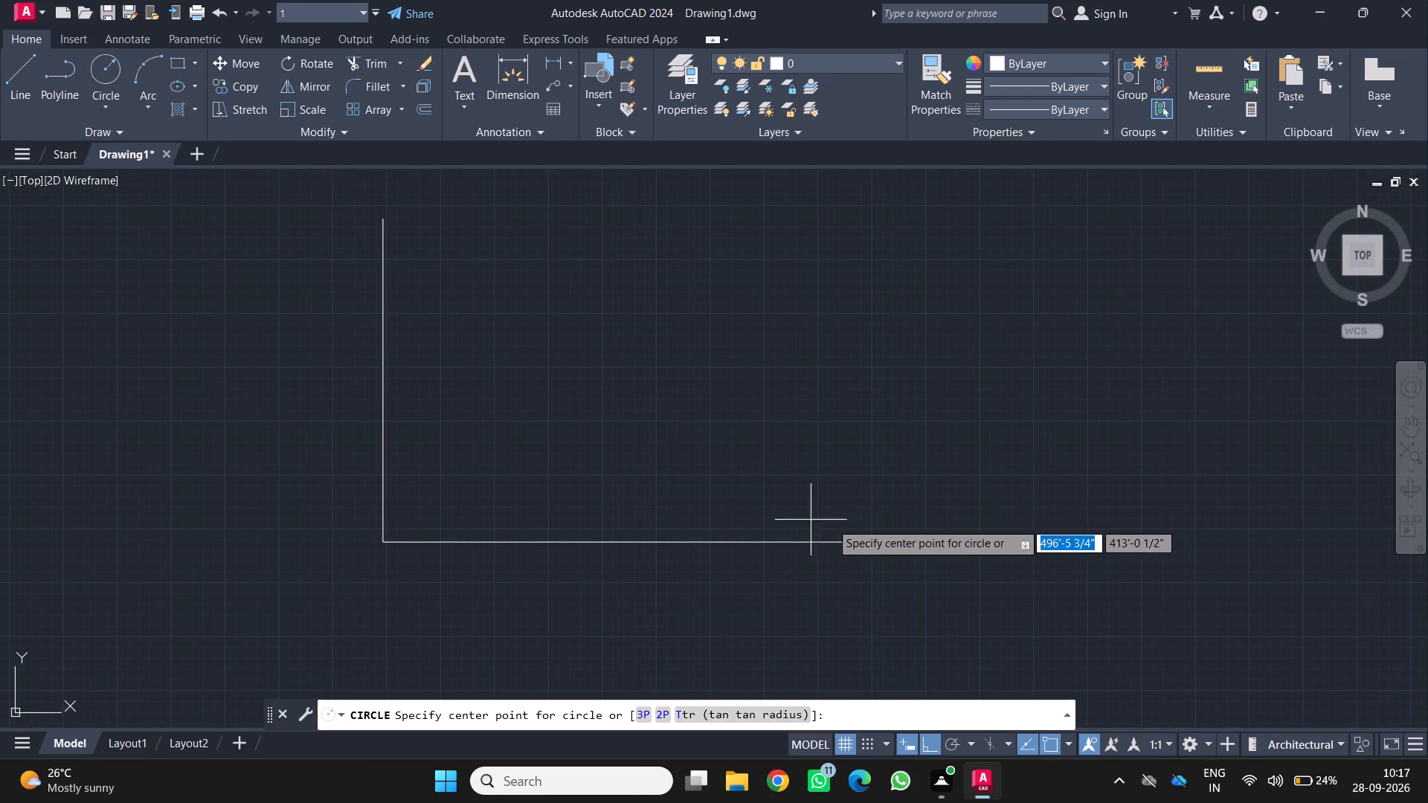
left_click(913, 544)
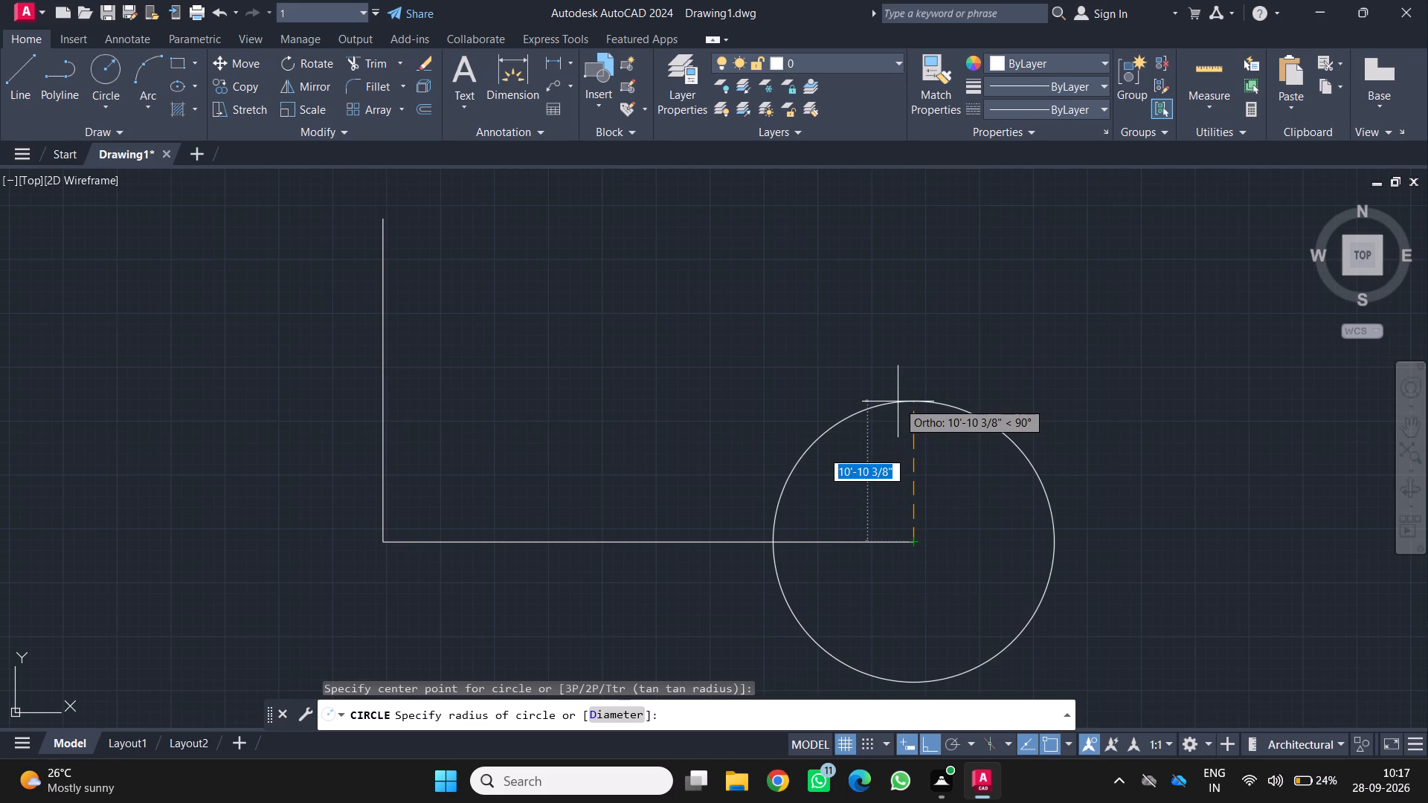
type("29'")
key("Return")
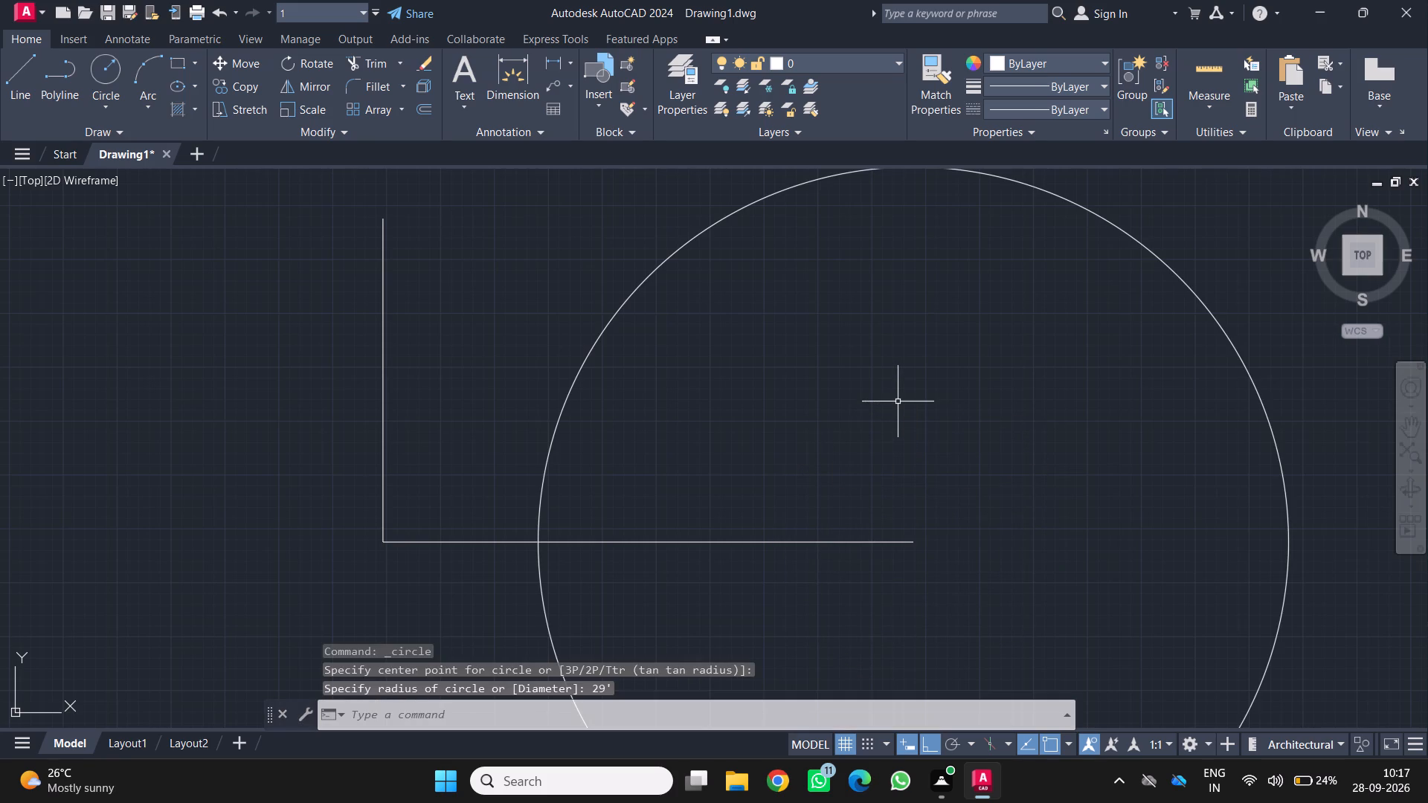
Draw a circle of radius 41'2" centred on the upper end of the vertical line.
scroll(904, 420, "down", 2)
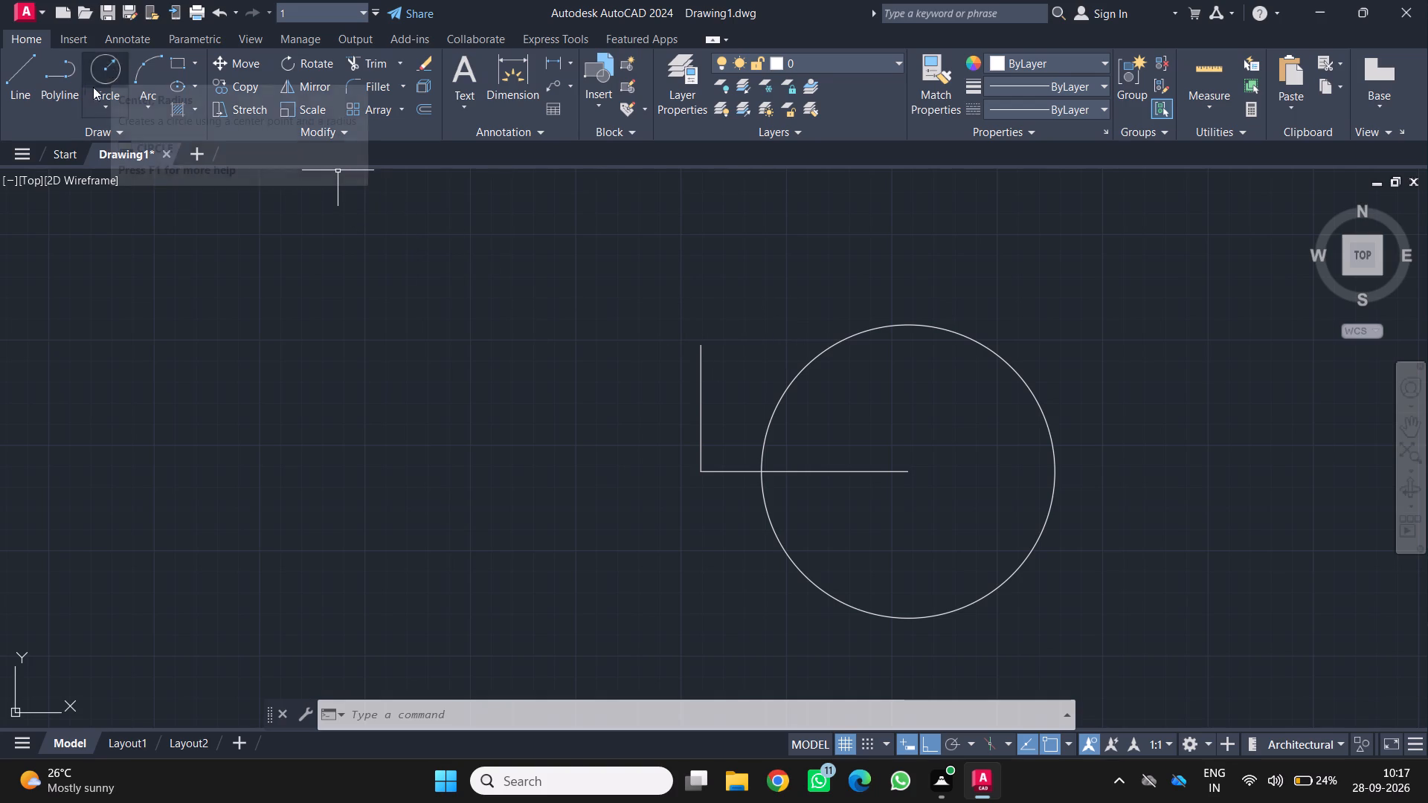
left_click(100, 63)
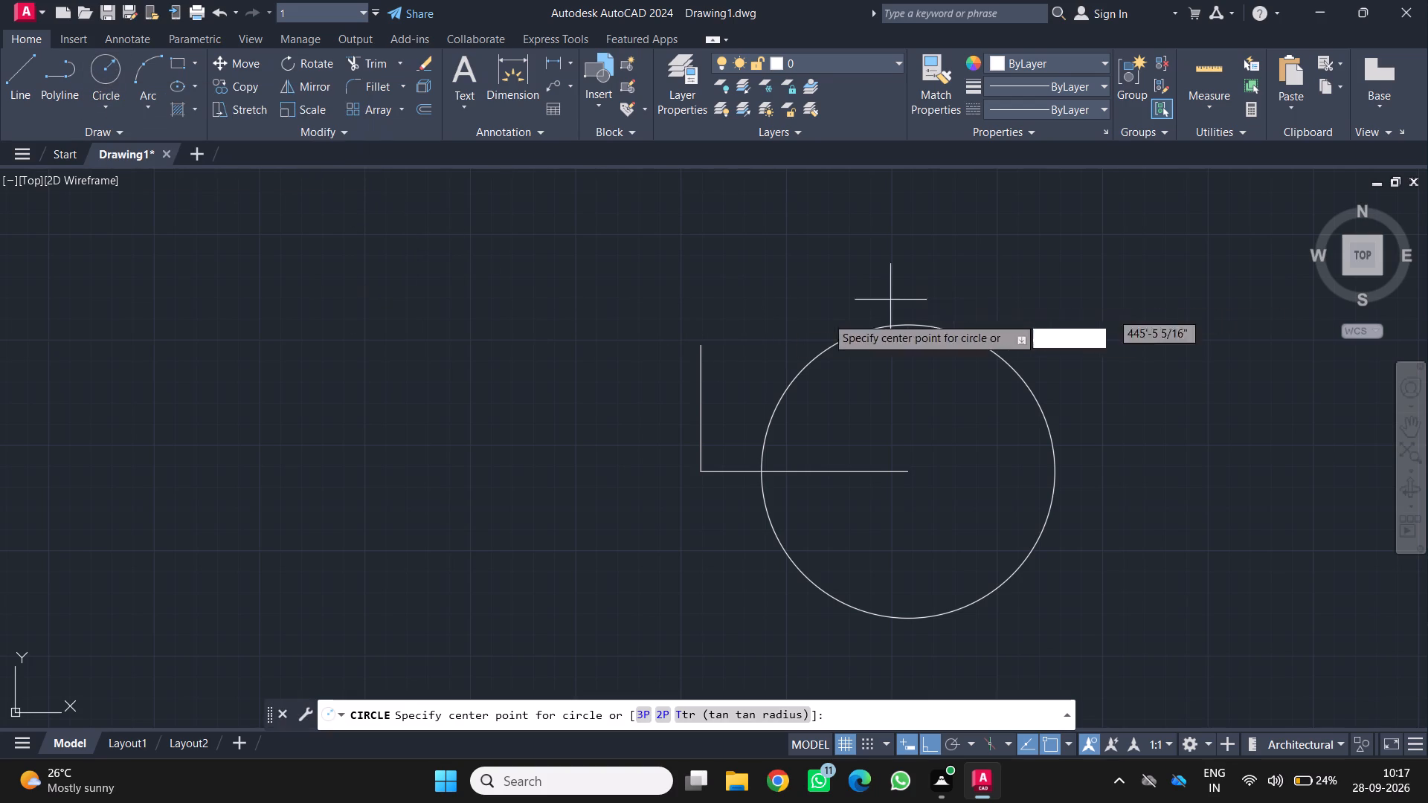
left_click(703, 343)
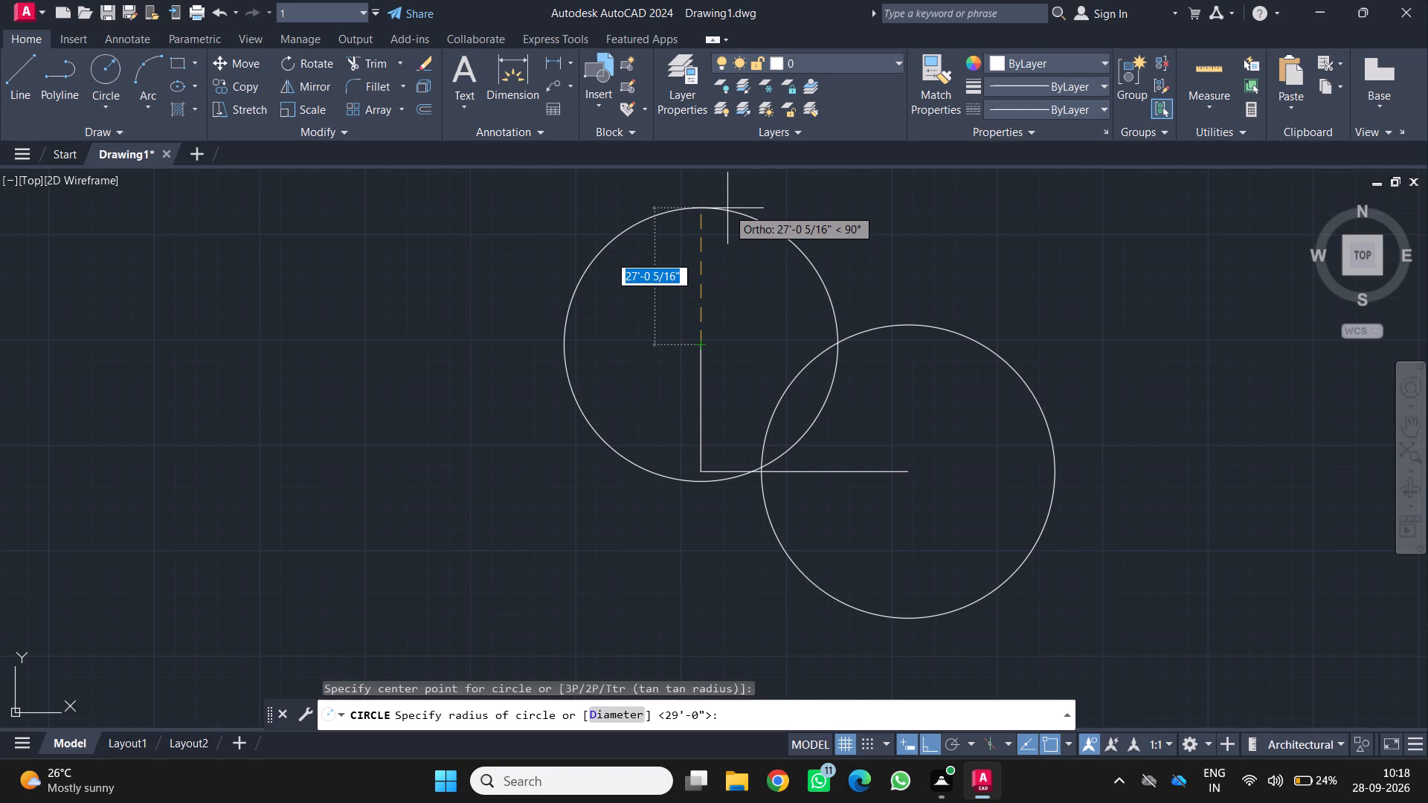
type("41")
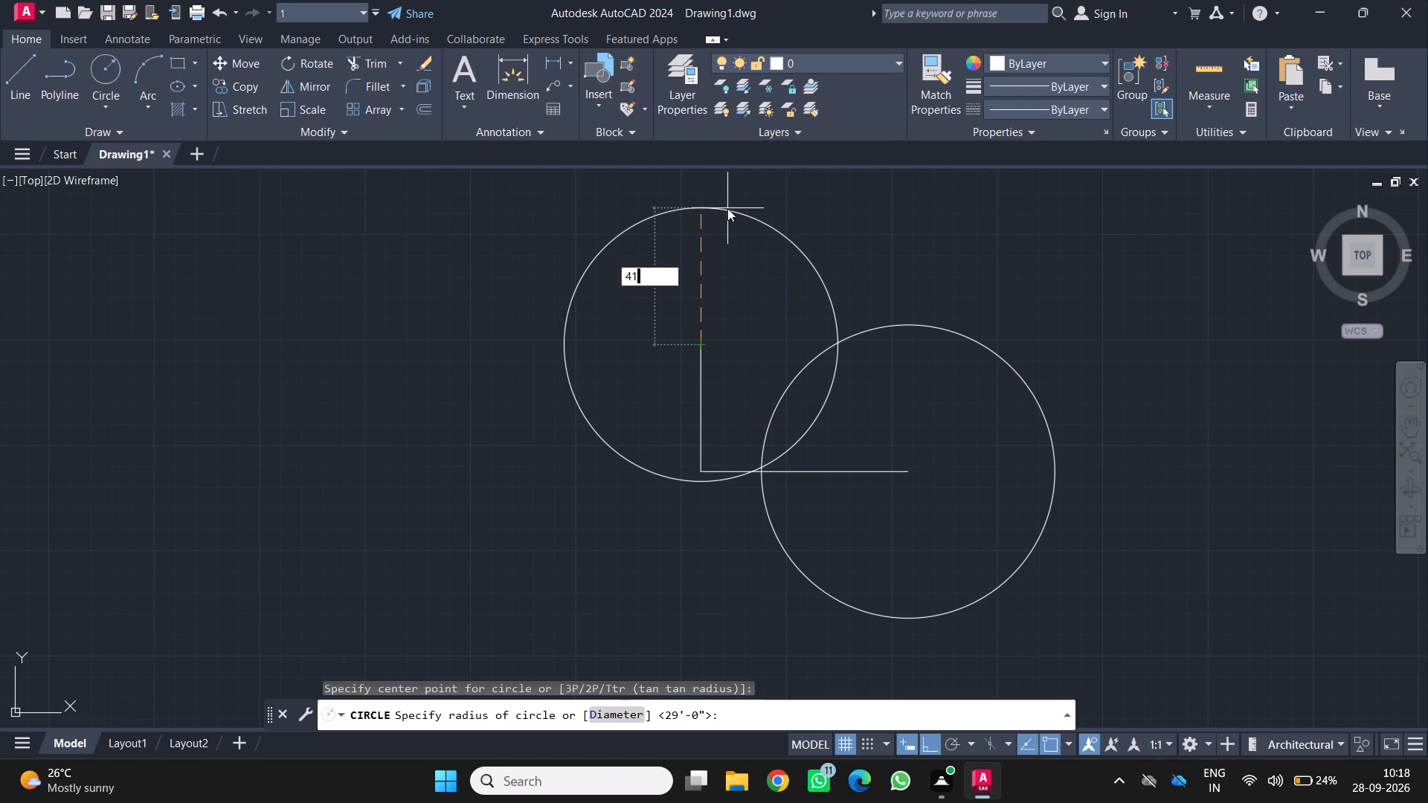
type("'2\"")
key("Return")
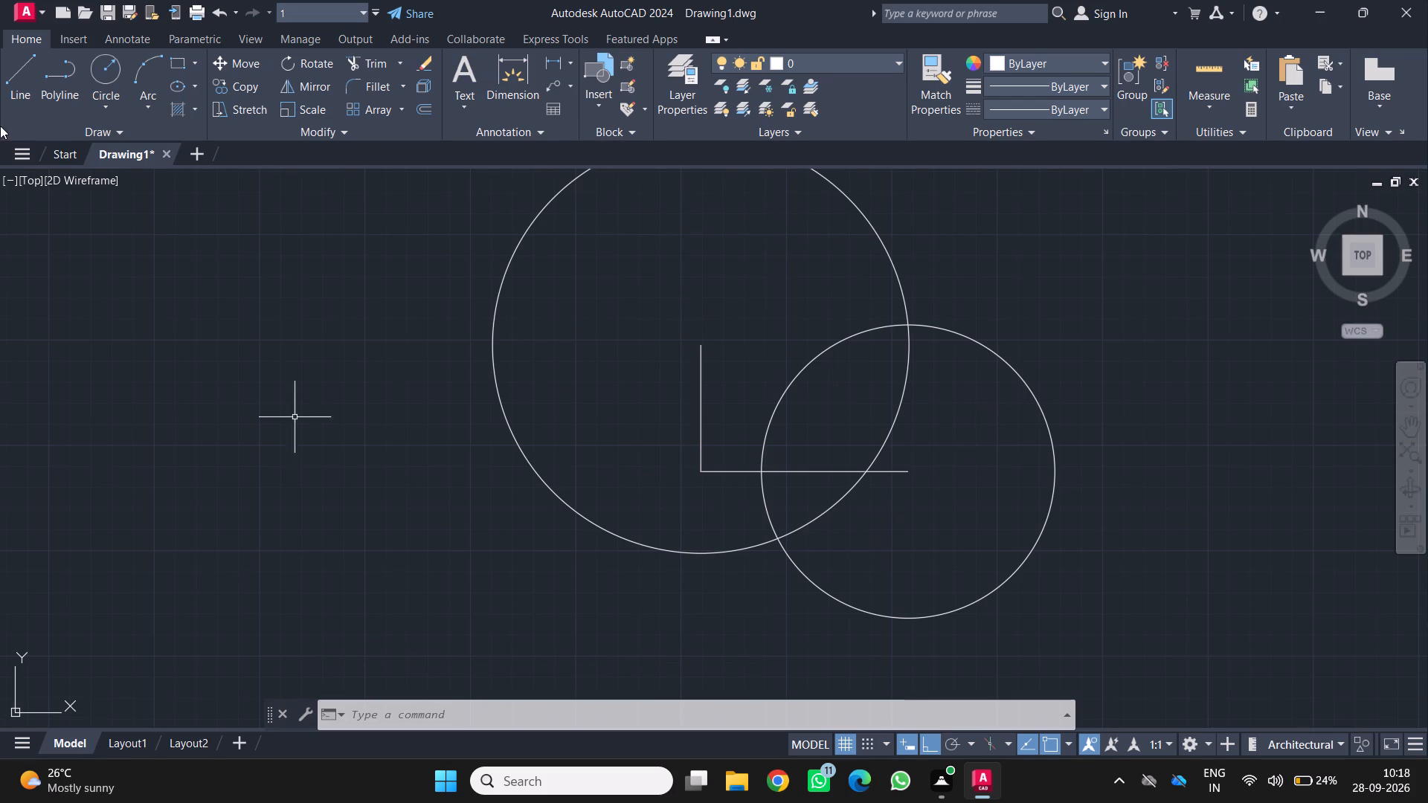
Draw connected lines from the horizontal line's right end to the circles' upper intersection, and on to the vertical line's upper end.
left_click(13, 79)
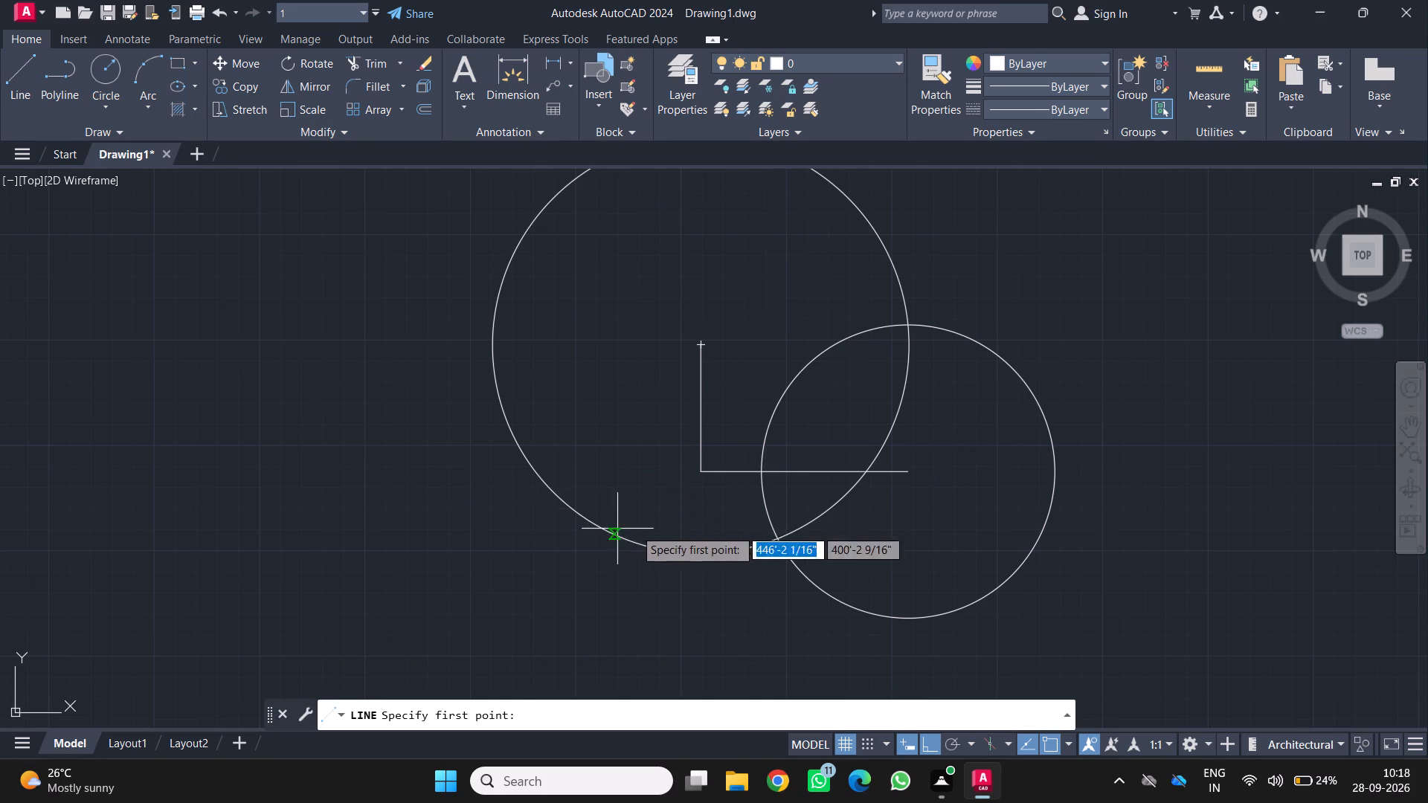
left_click(913, 474)
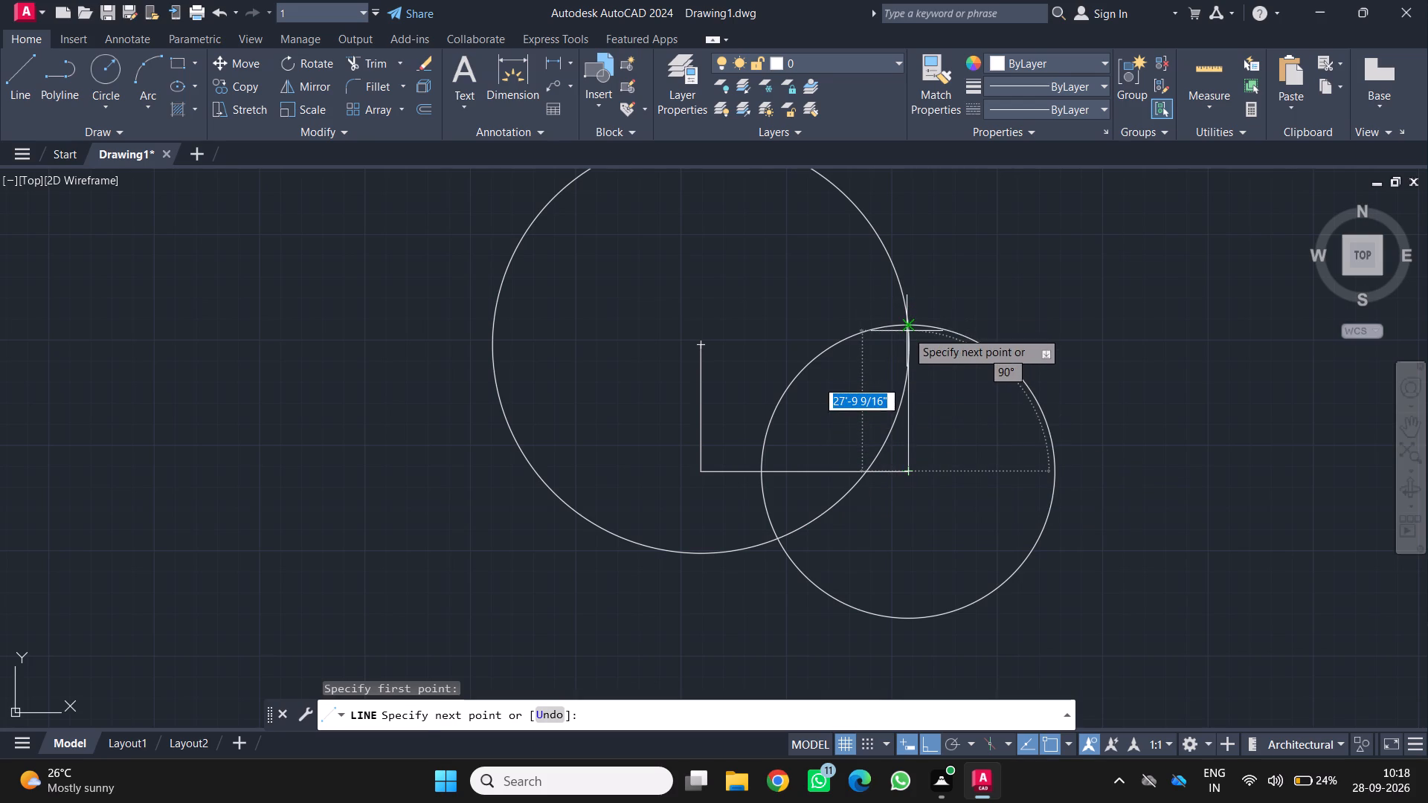
left_click(908, 326)
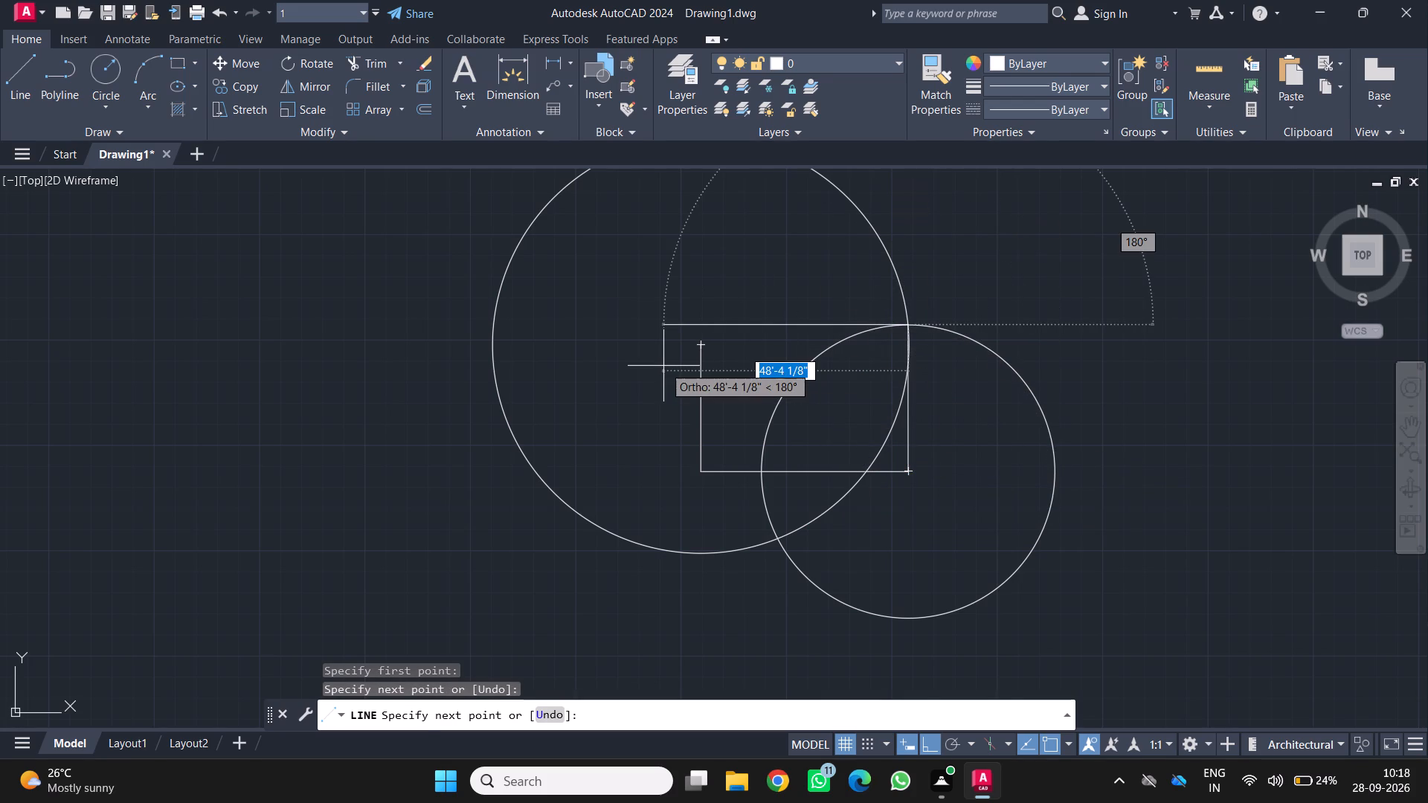
left_click(698, 347)
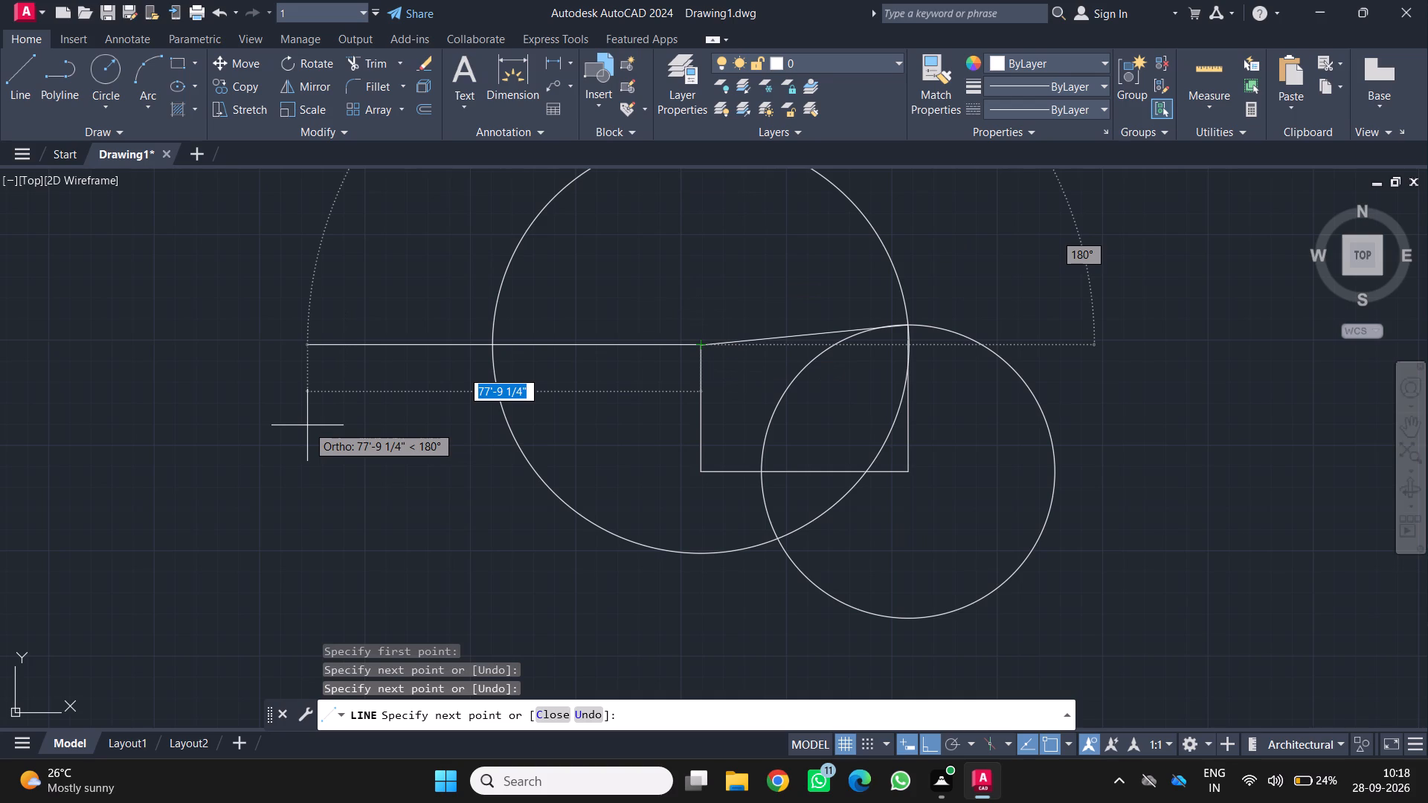
key("Return")
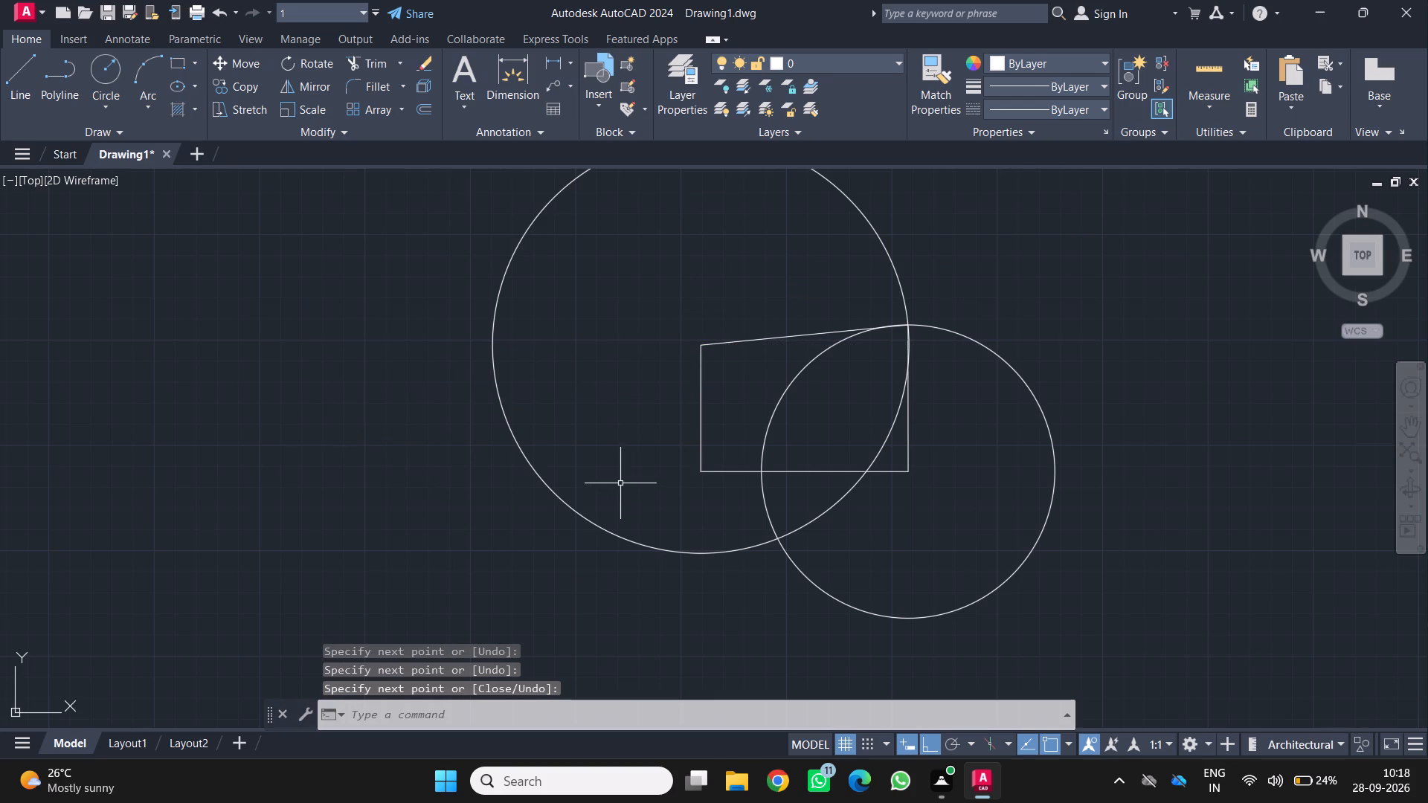
Delete both construction circles, leaving only the four-sided plot outline.
middle_click_drag(609, 494, 513, 494)
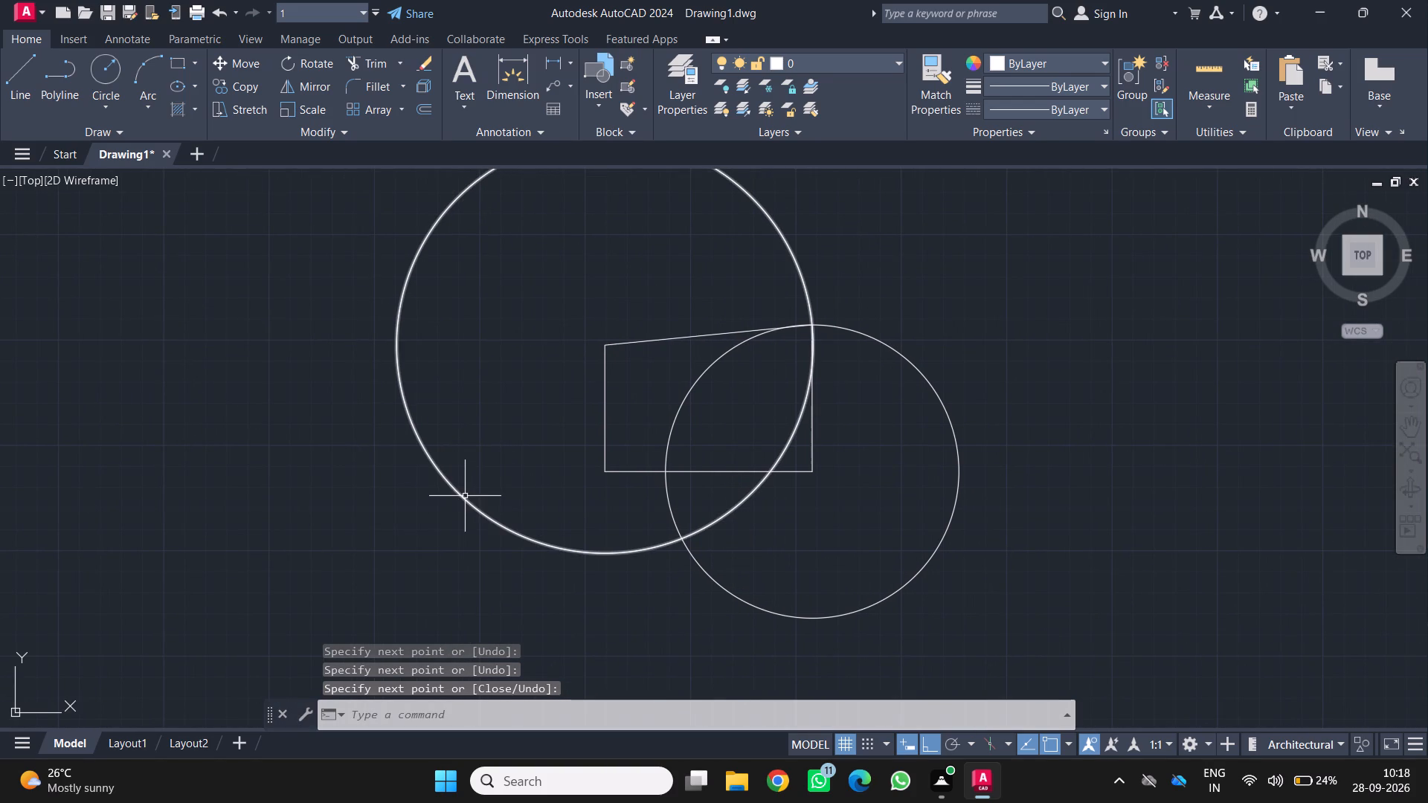
left_click(471, 503)
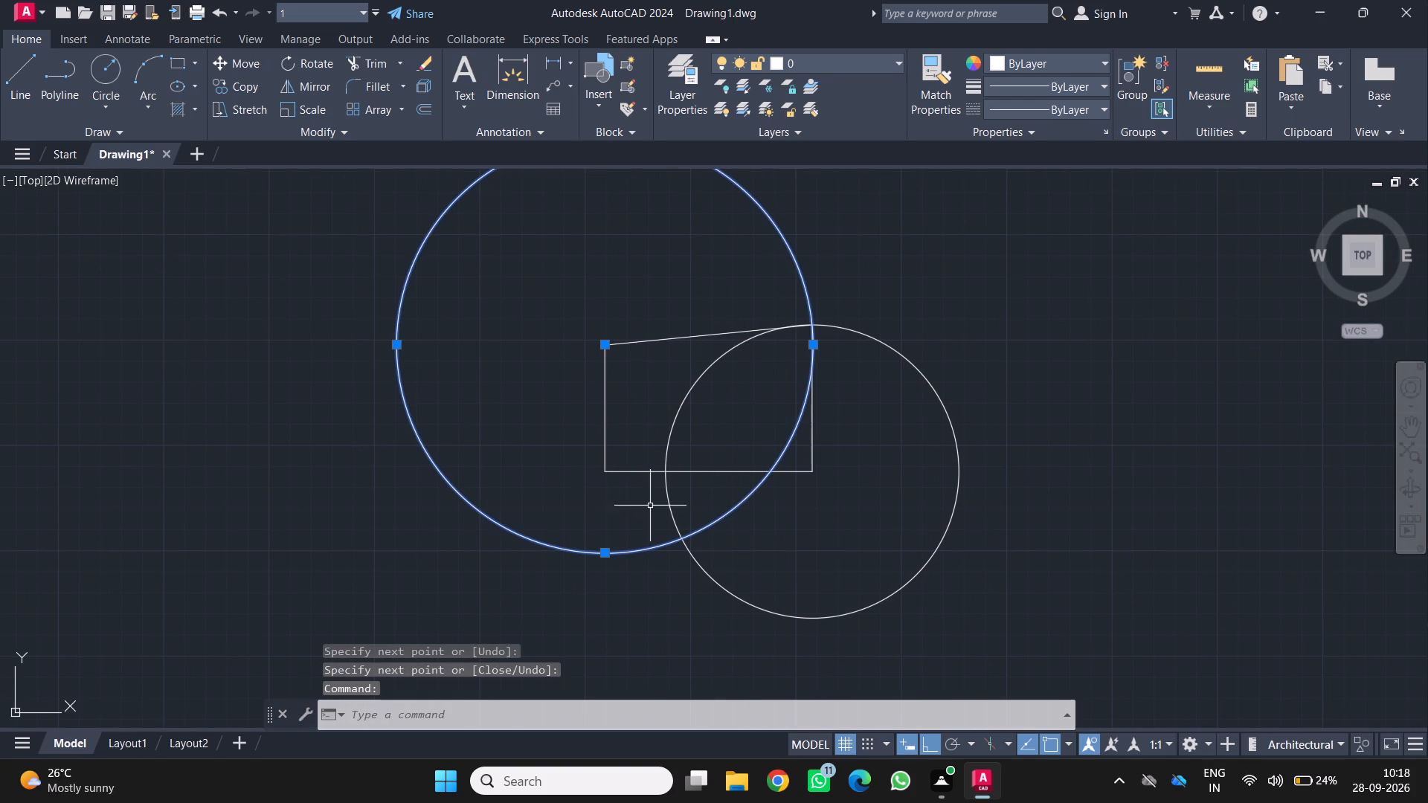
left_click(665, 488)
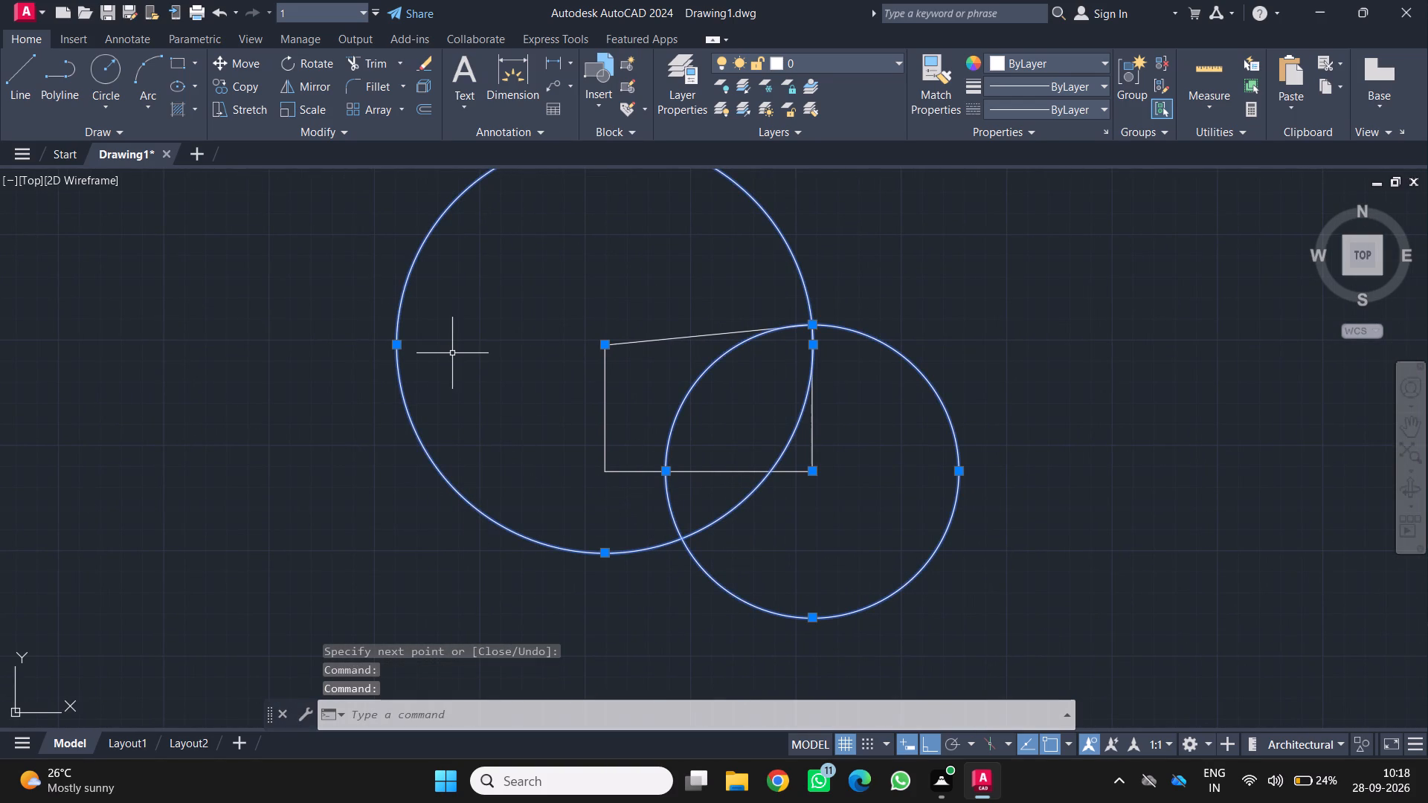
key("Delete")
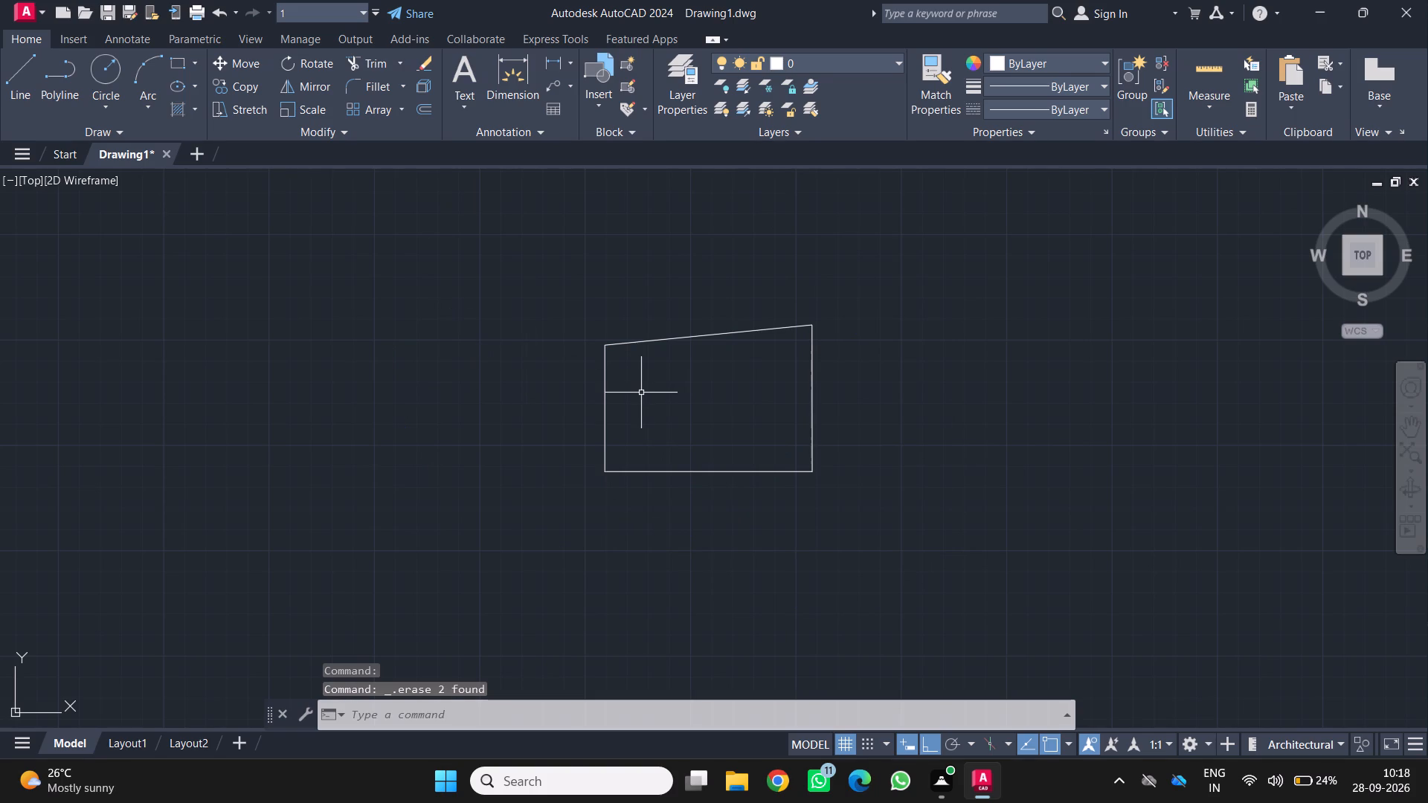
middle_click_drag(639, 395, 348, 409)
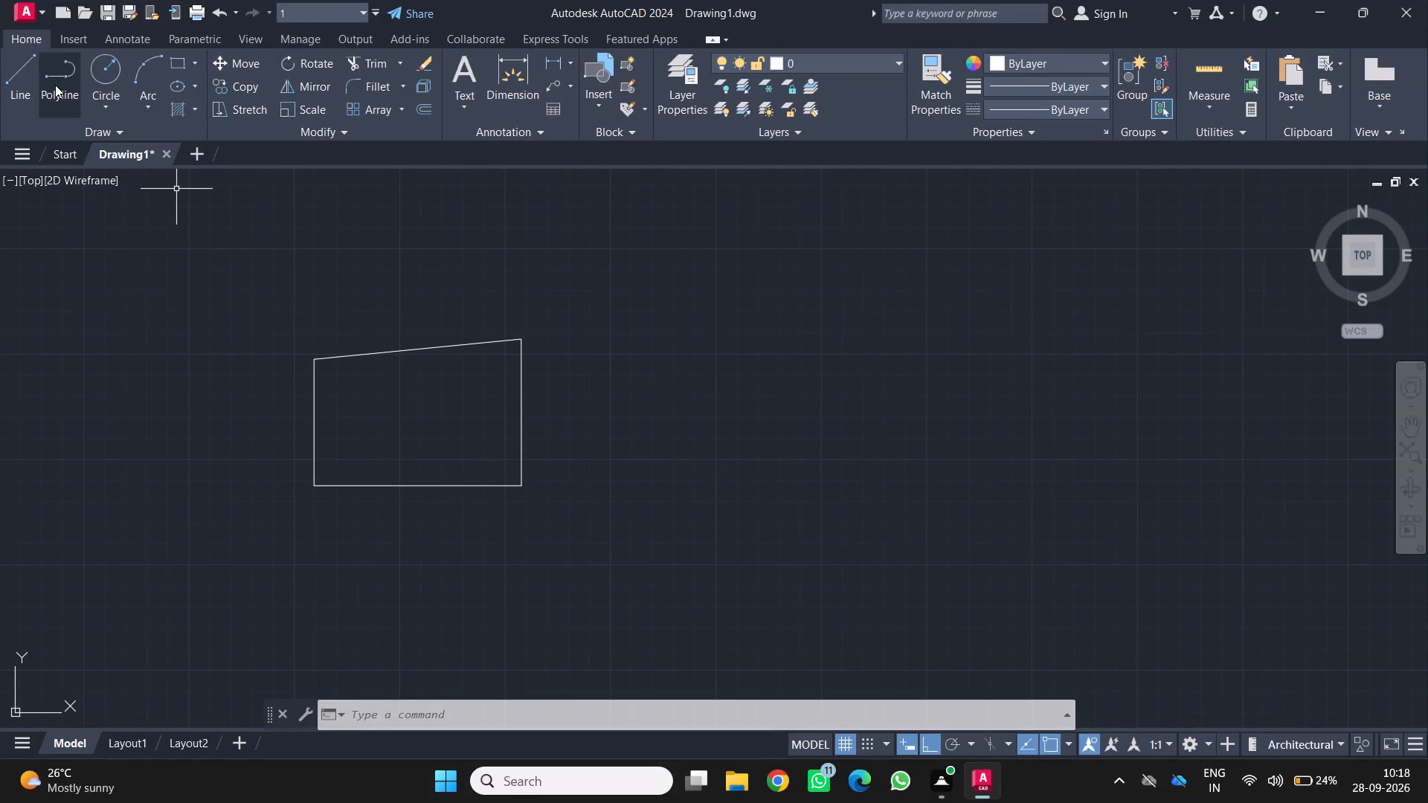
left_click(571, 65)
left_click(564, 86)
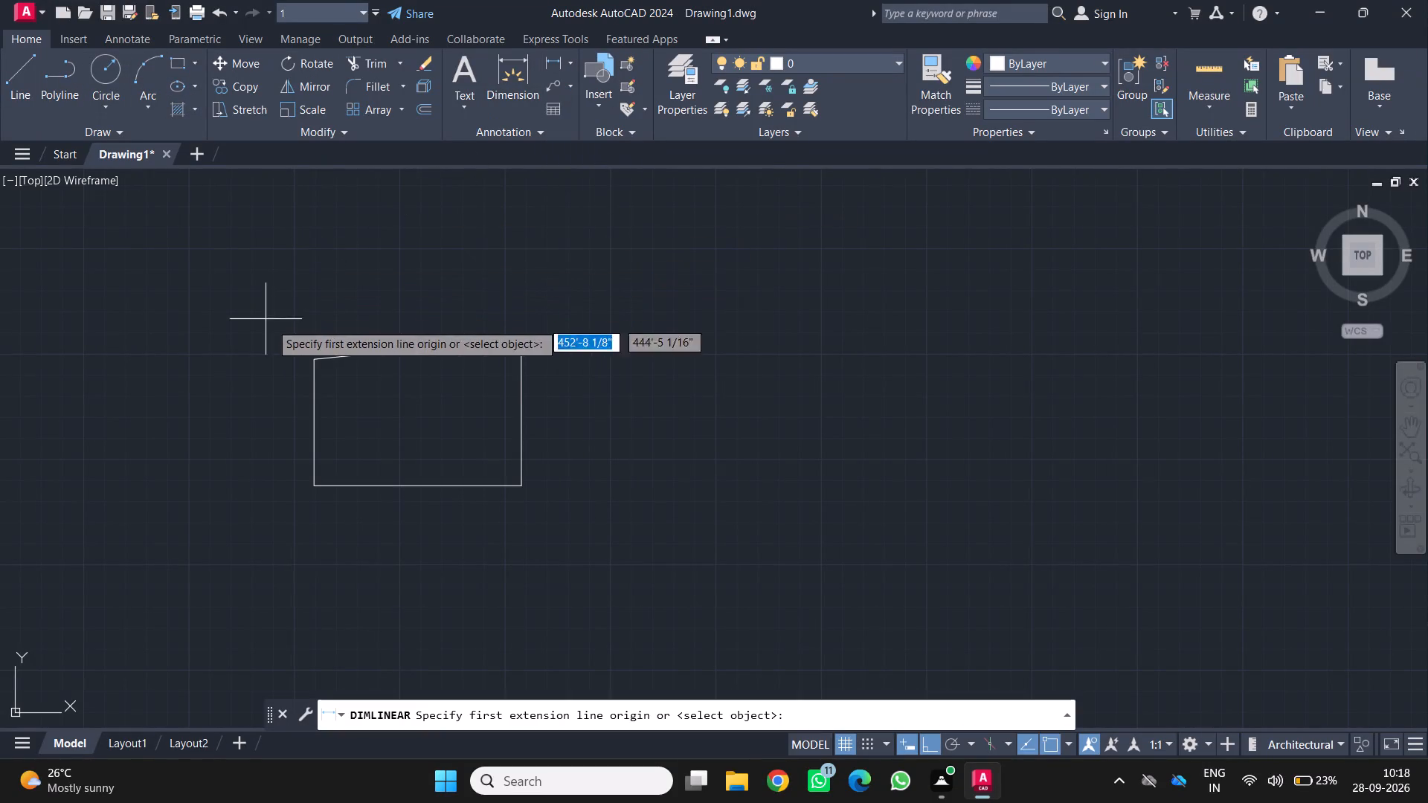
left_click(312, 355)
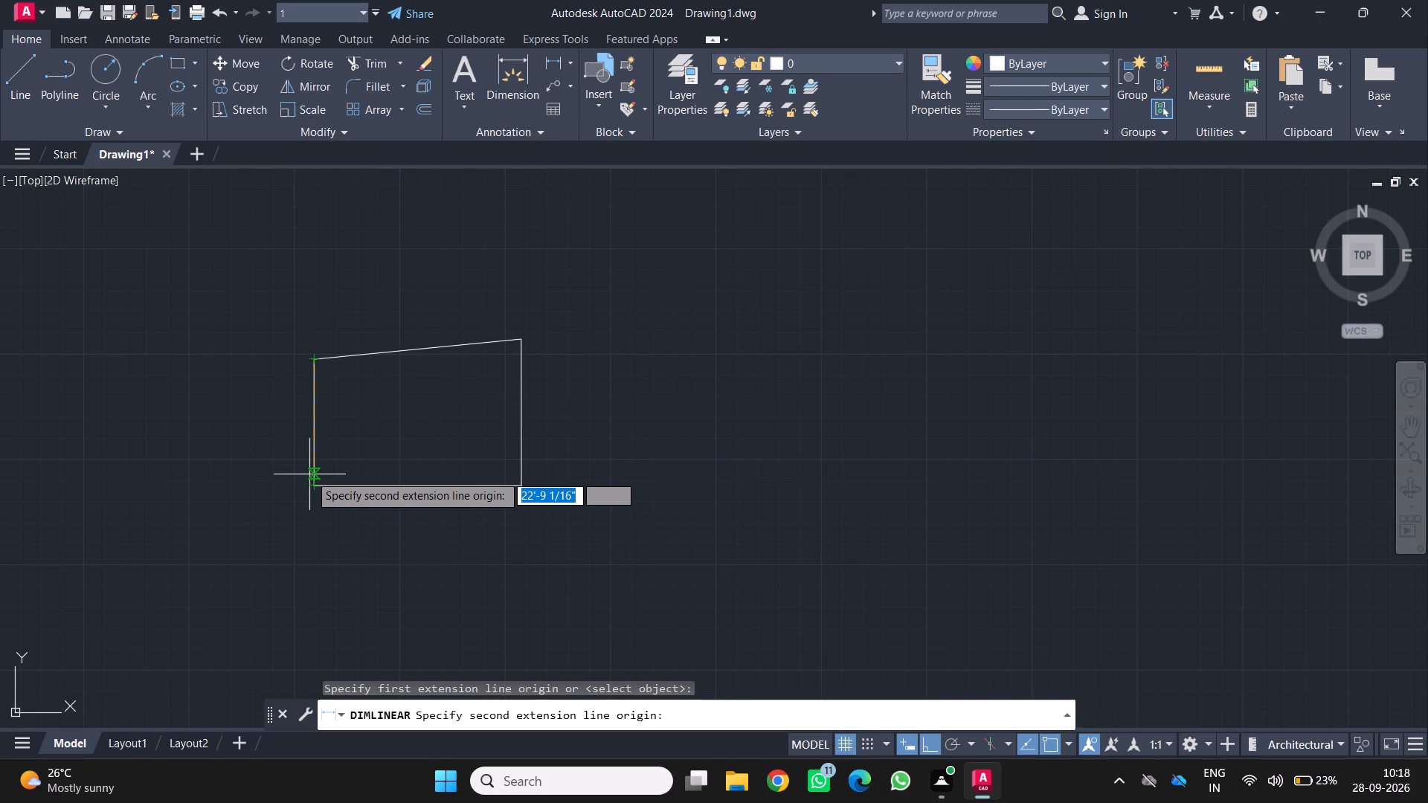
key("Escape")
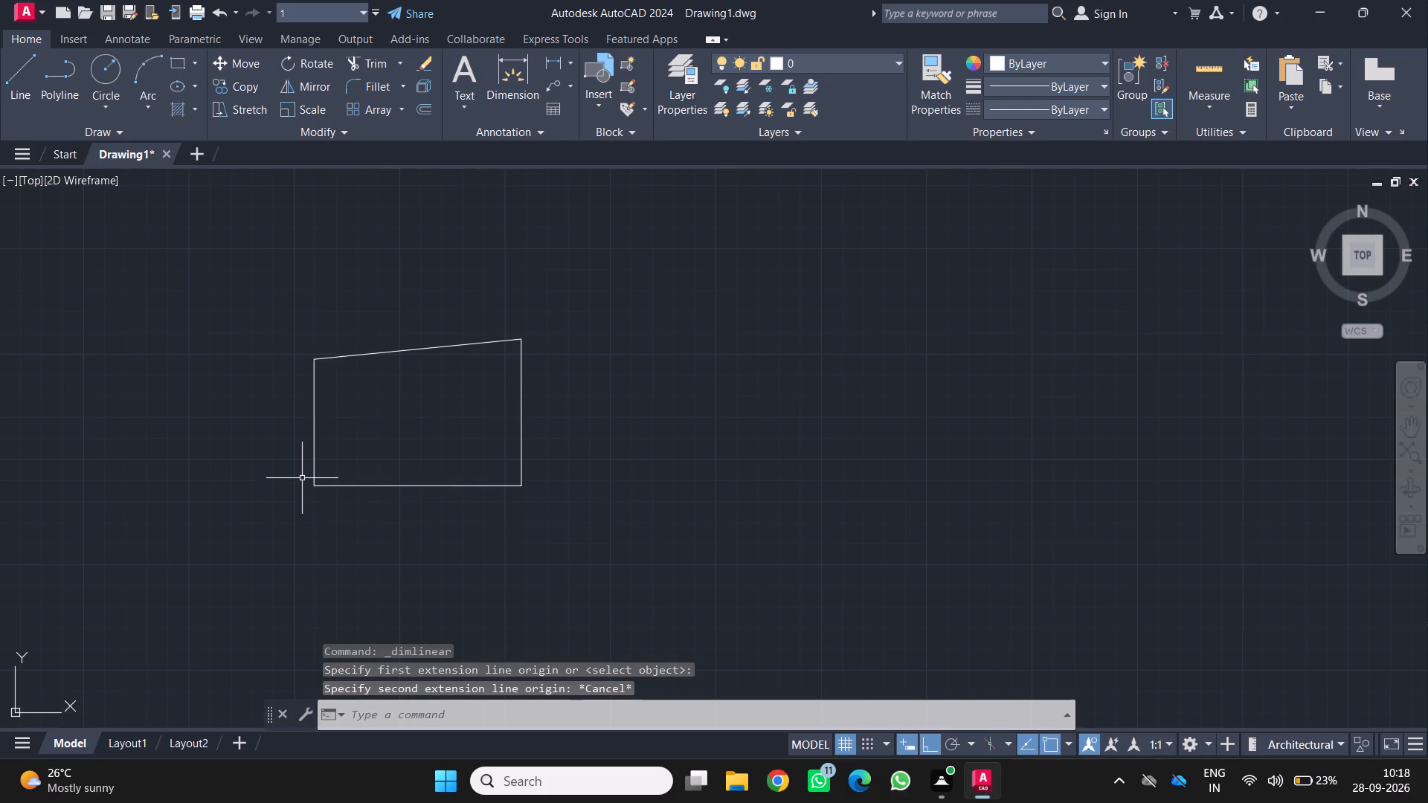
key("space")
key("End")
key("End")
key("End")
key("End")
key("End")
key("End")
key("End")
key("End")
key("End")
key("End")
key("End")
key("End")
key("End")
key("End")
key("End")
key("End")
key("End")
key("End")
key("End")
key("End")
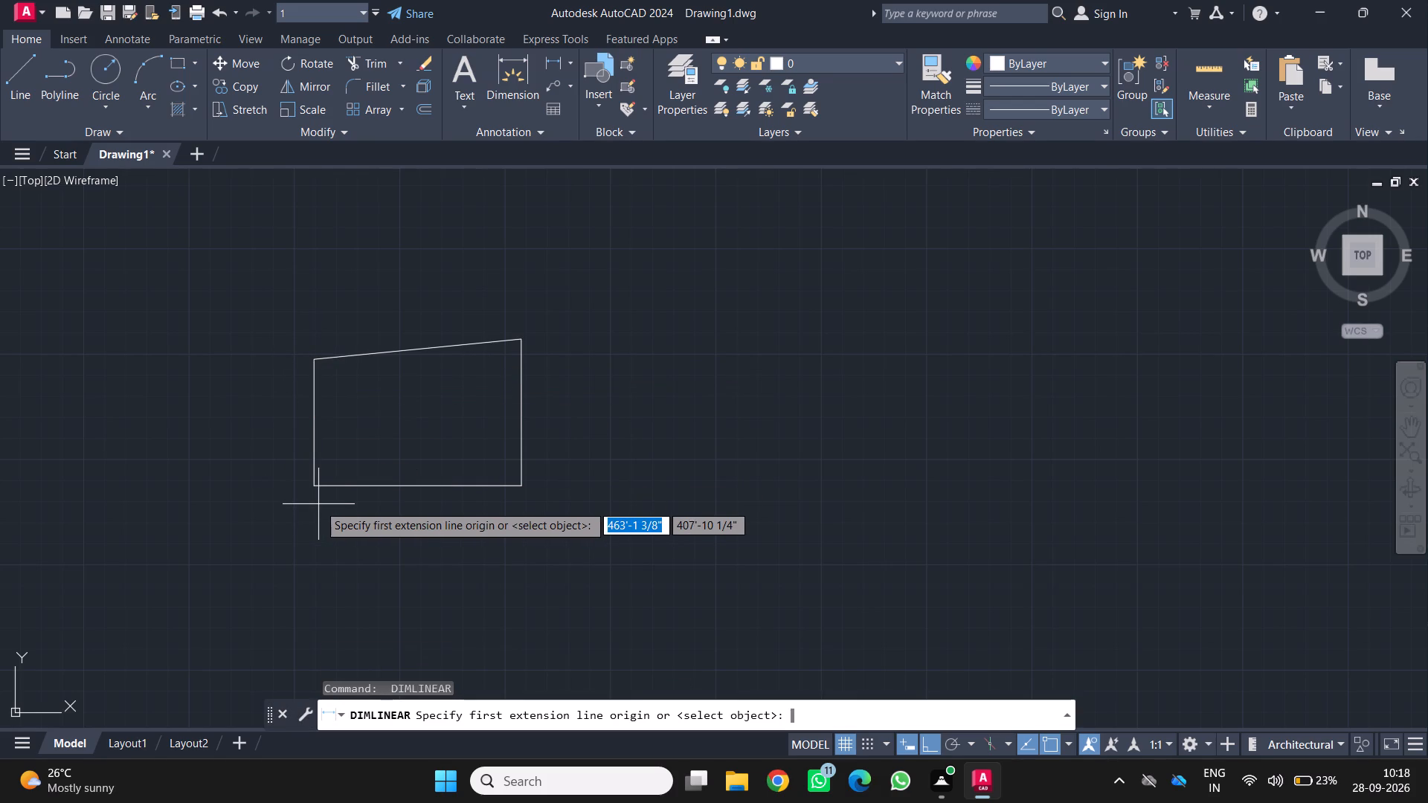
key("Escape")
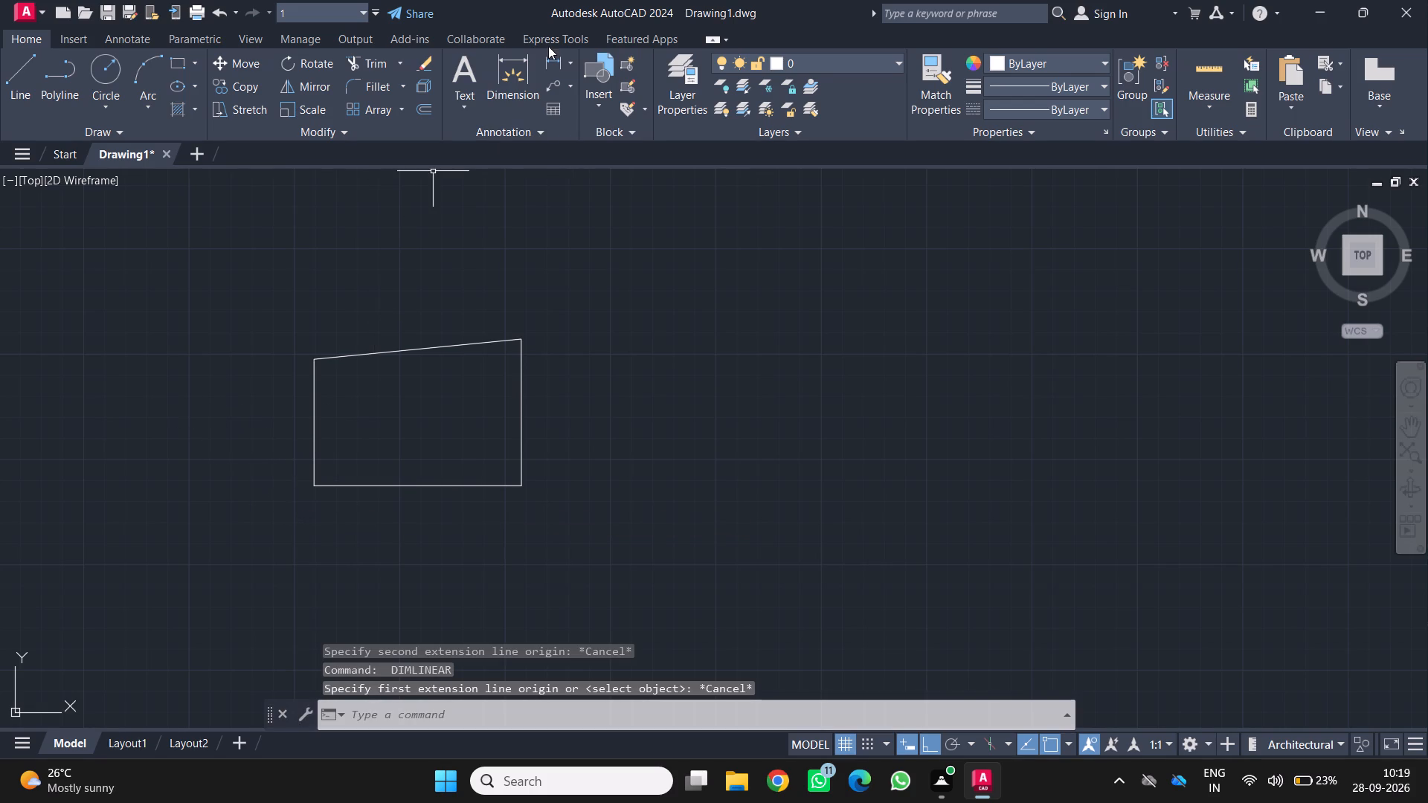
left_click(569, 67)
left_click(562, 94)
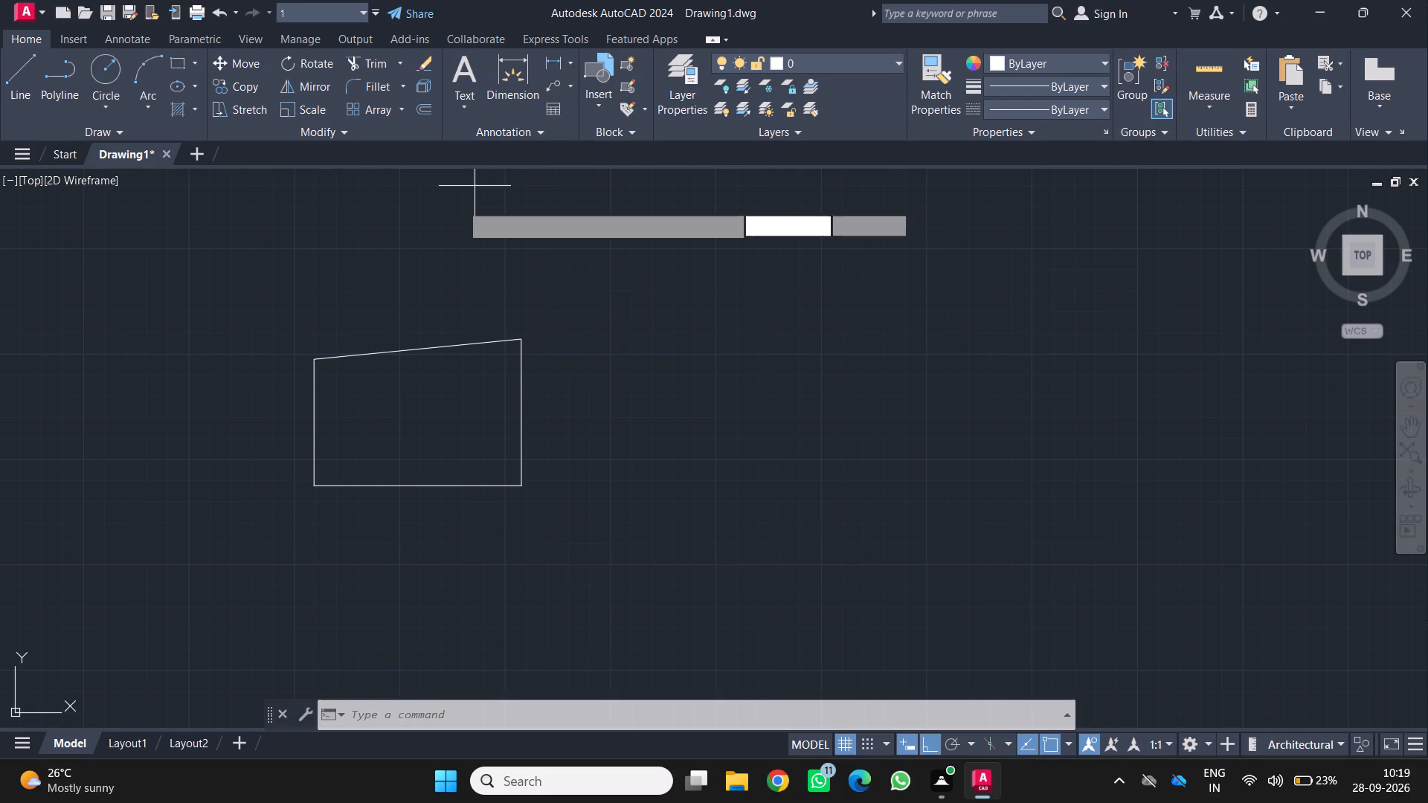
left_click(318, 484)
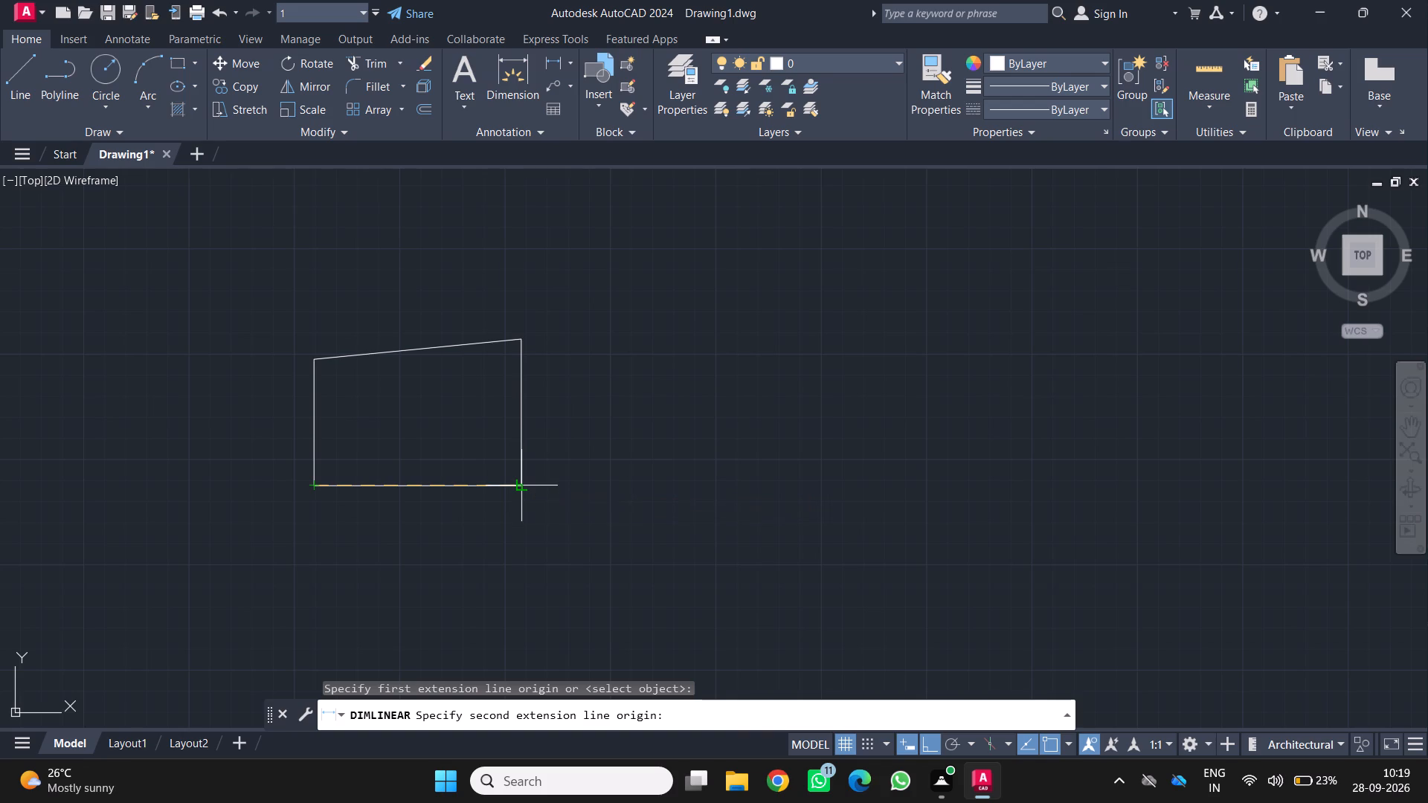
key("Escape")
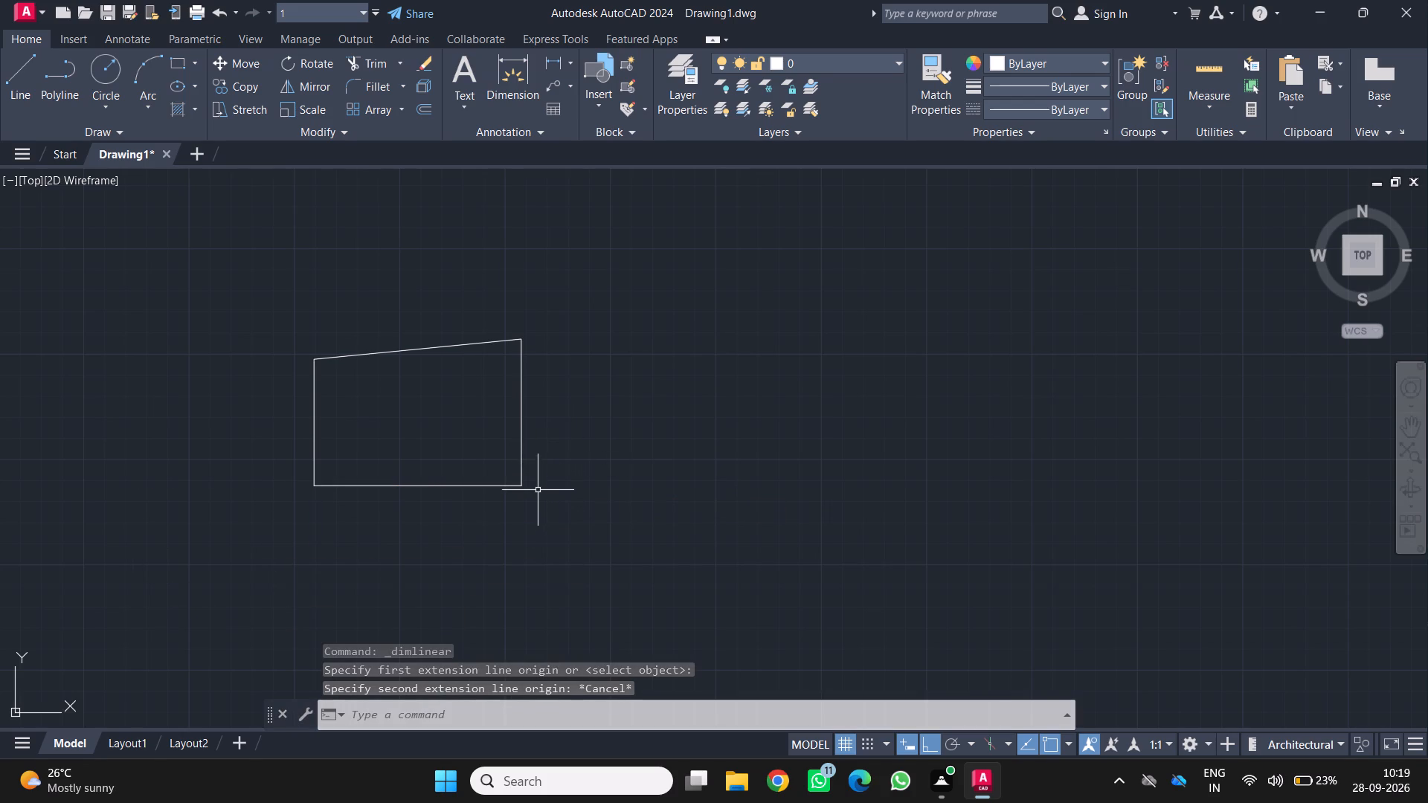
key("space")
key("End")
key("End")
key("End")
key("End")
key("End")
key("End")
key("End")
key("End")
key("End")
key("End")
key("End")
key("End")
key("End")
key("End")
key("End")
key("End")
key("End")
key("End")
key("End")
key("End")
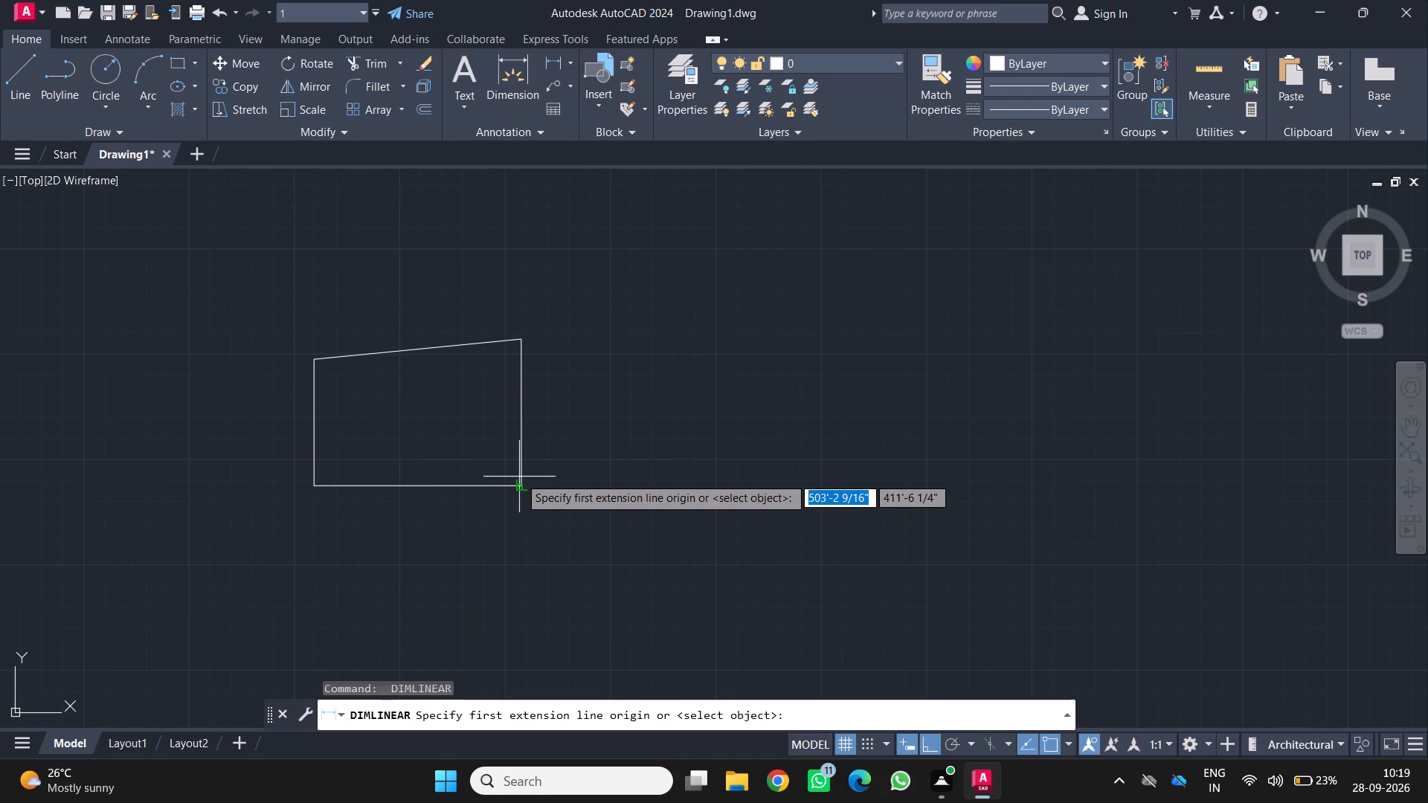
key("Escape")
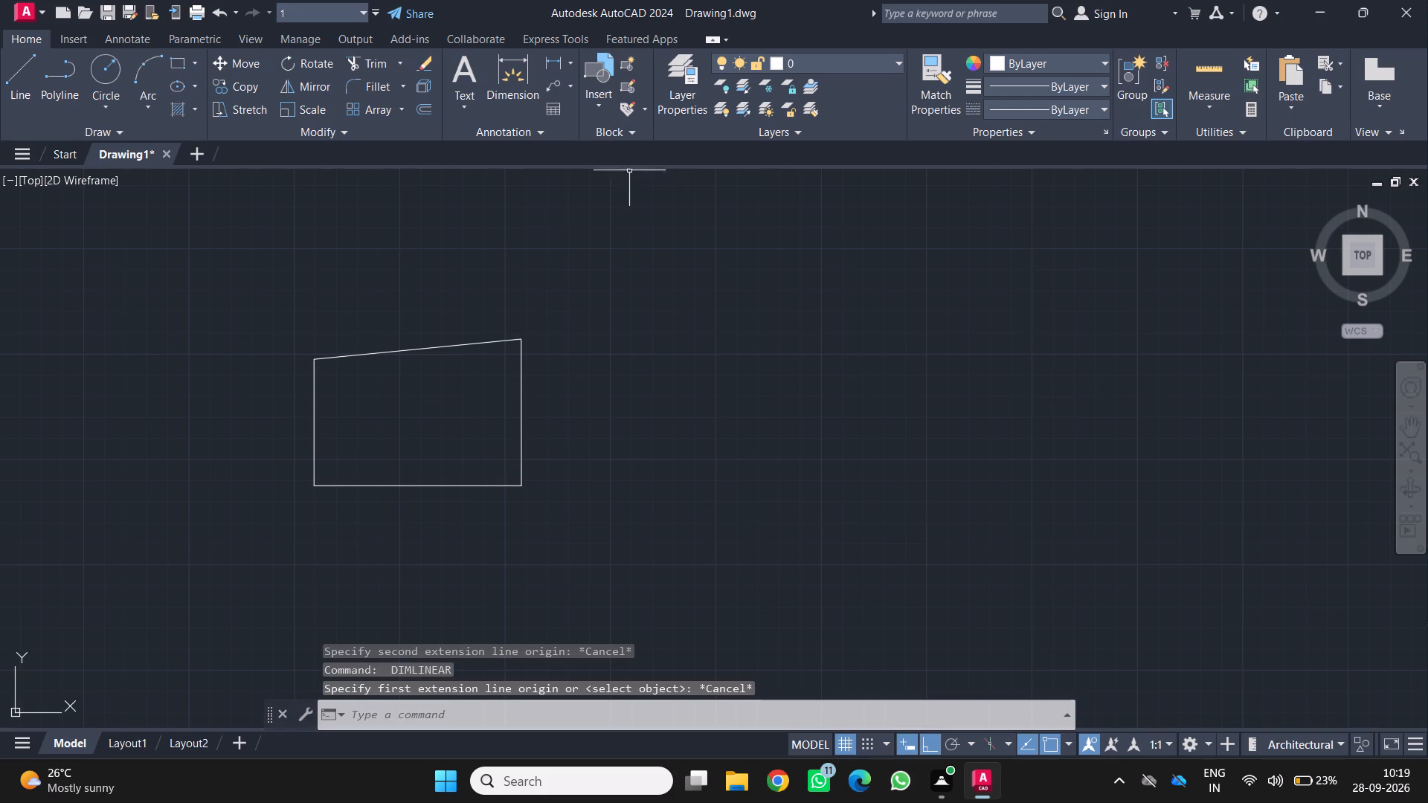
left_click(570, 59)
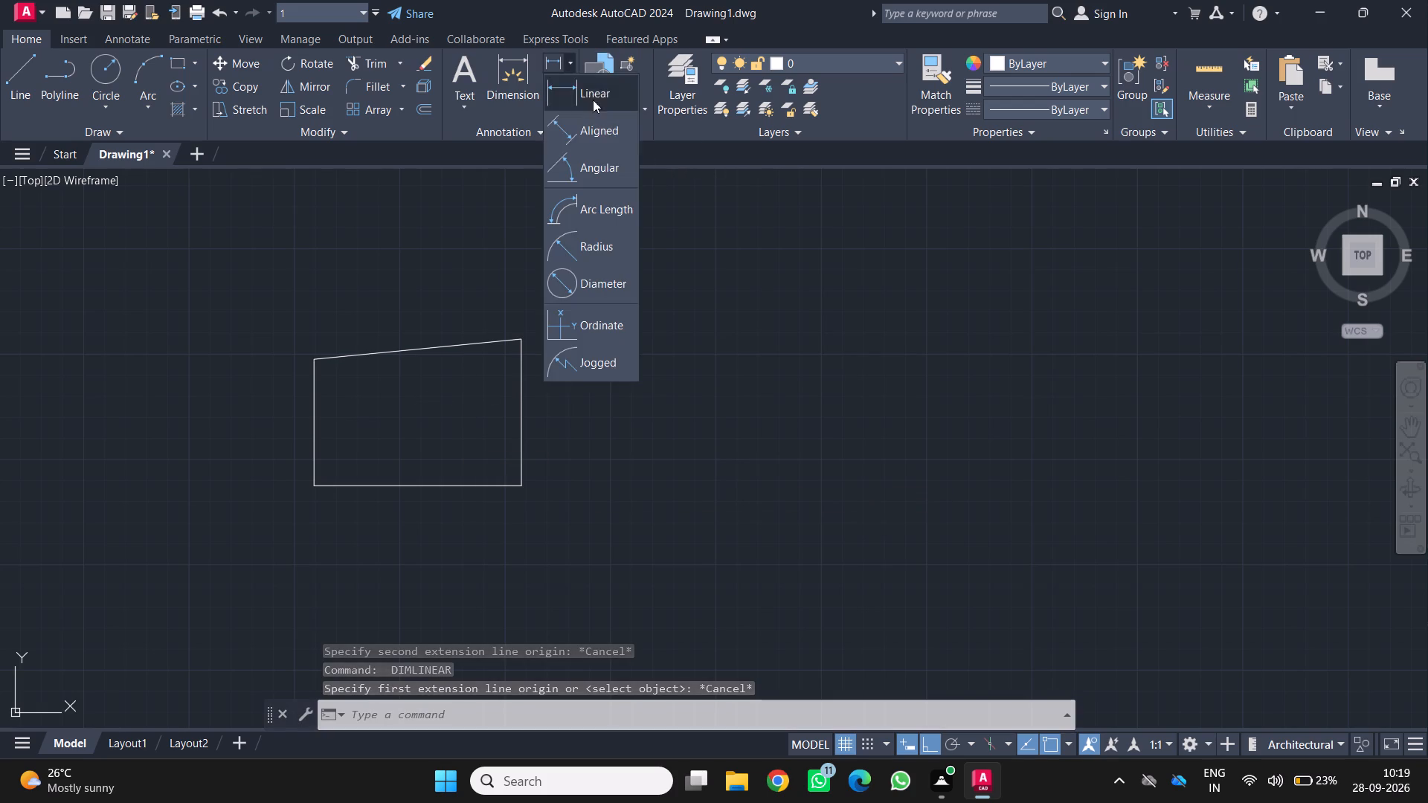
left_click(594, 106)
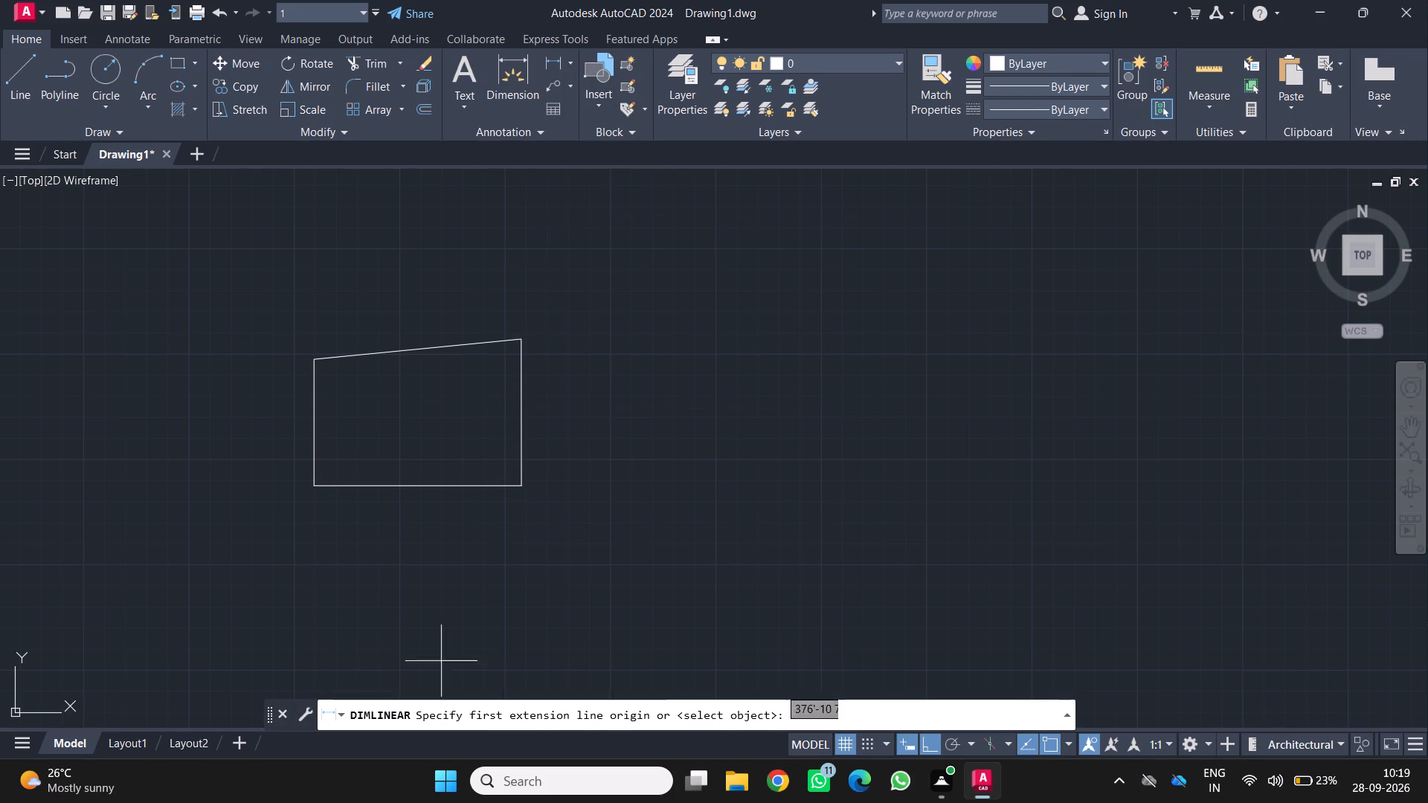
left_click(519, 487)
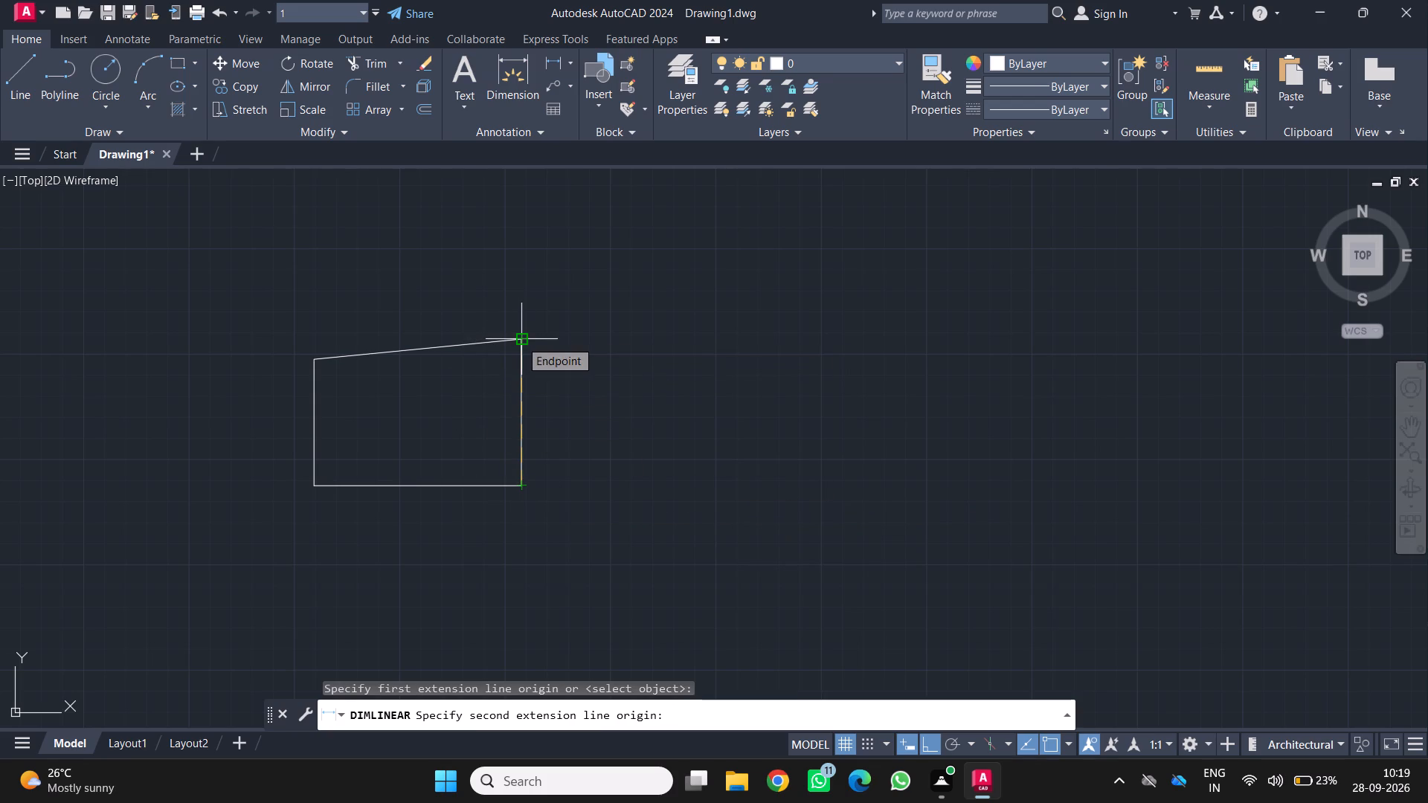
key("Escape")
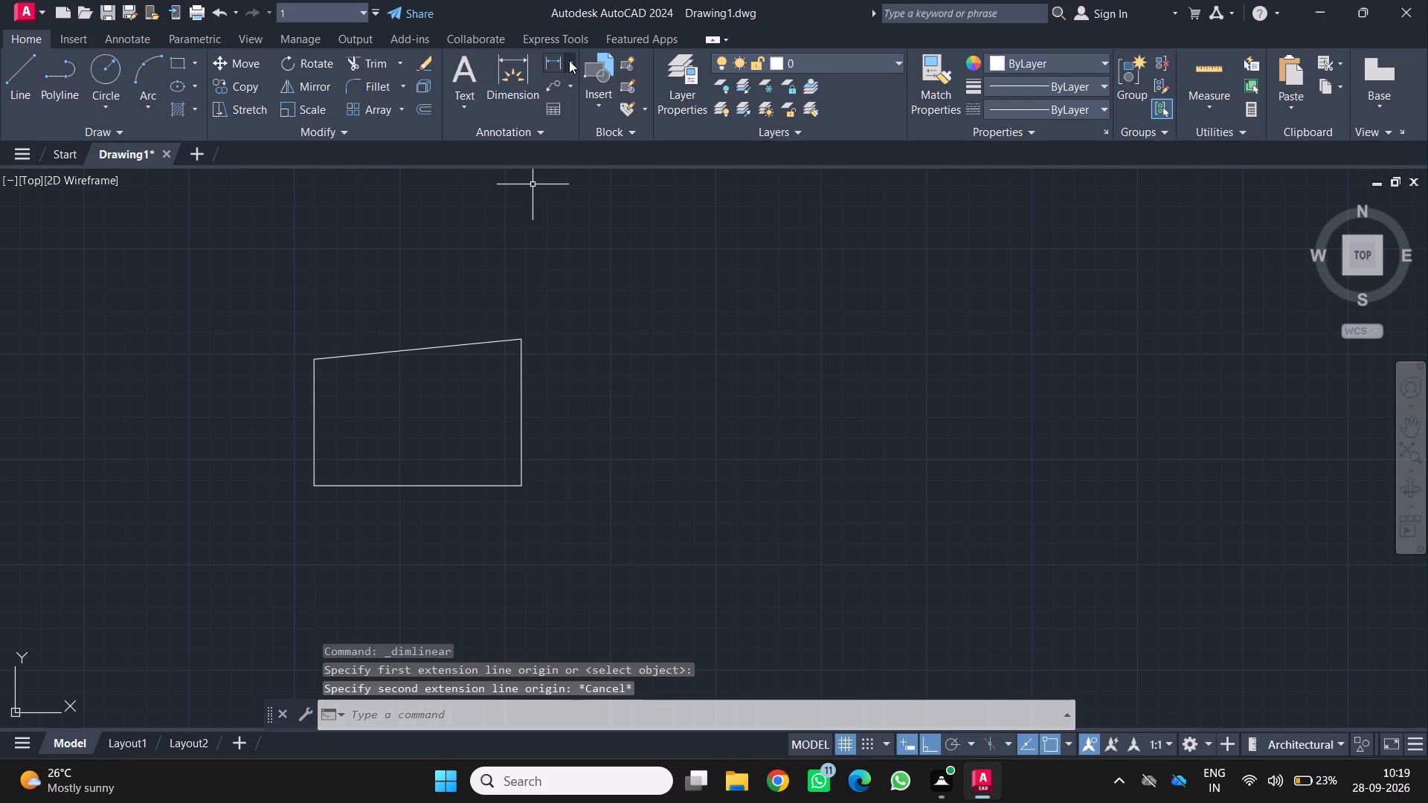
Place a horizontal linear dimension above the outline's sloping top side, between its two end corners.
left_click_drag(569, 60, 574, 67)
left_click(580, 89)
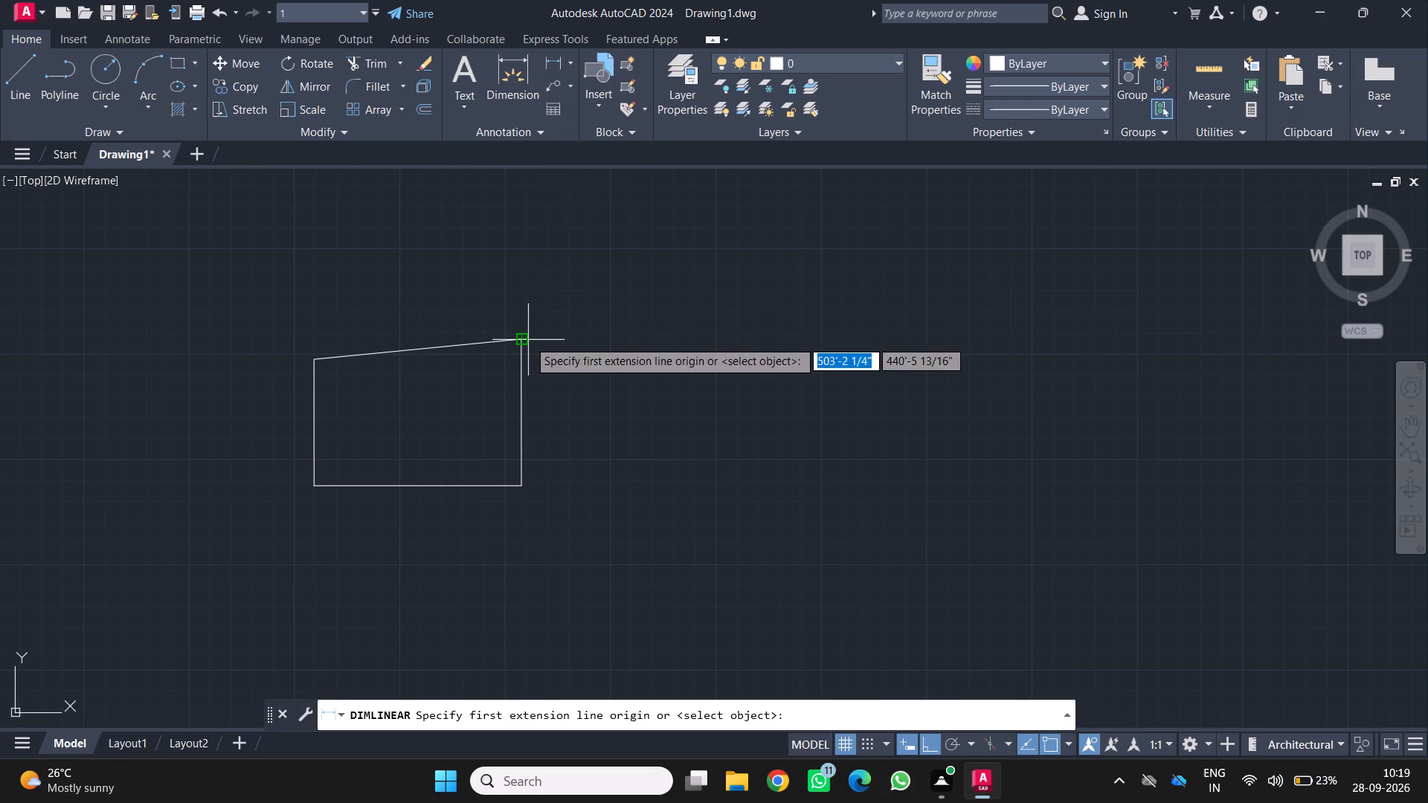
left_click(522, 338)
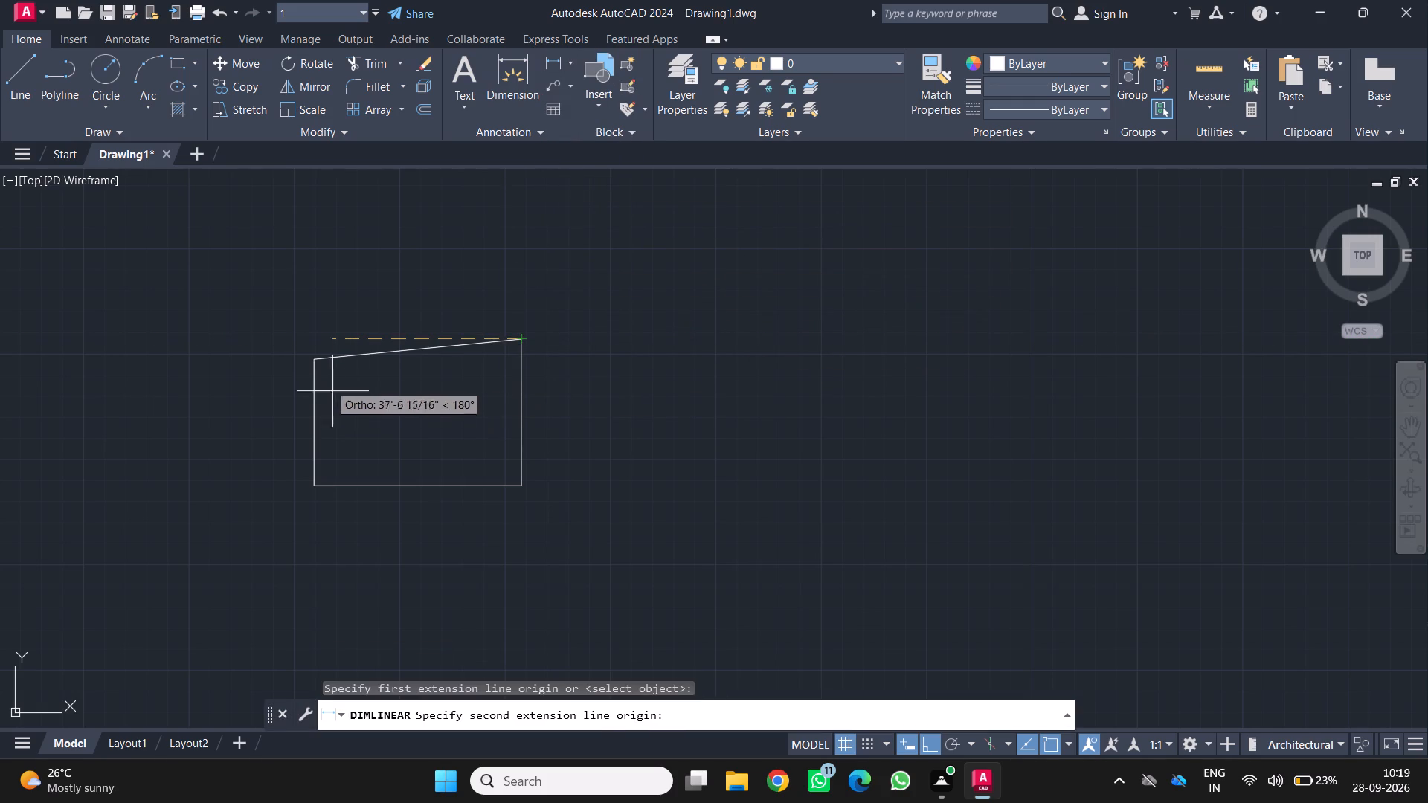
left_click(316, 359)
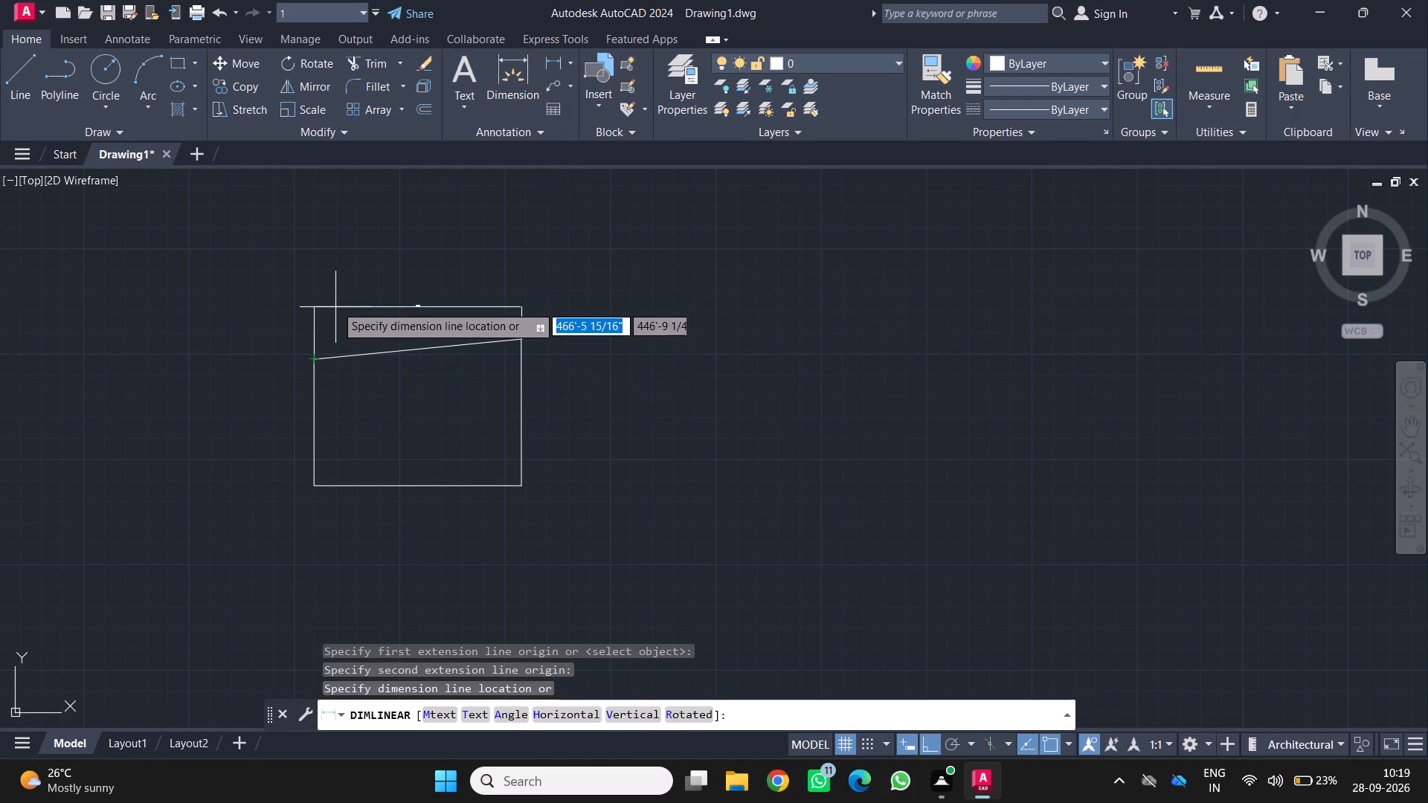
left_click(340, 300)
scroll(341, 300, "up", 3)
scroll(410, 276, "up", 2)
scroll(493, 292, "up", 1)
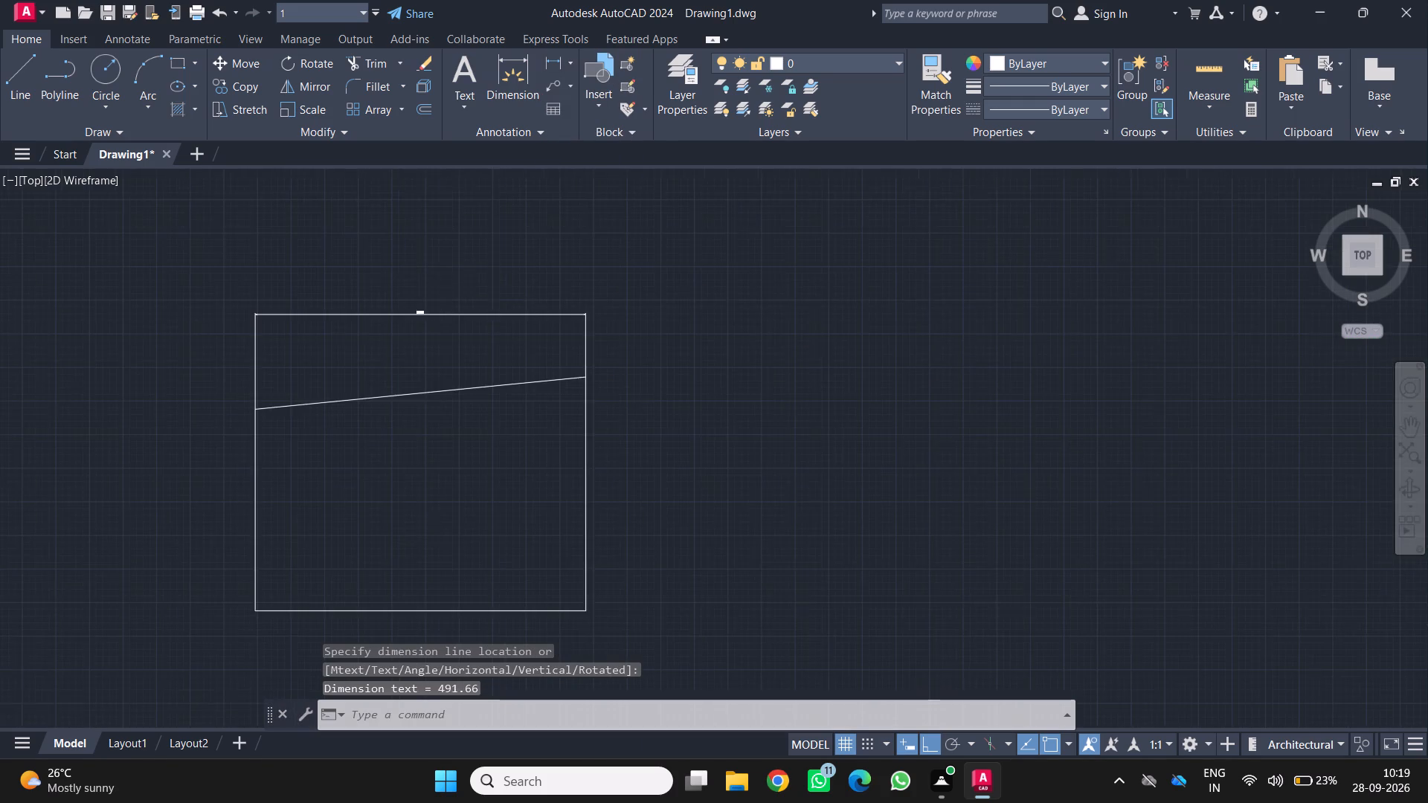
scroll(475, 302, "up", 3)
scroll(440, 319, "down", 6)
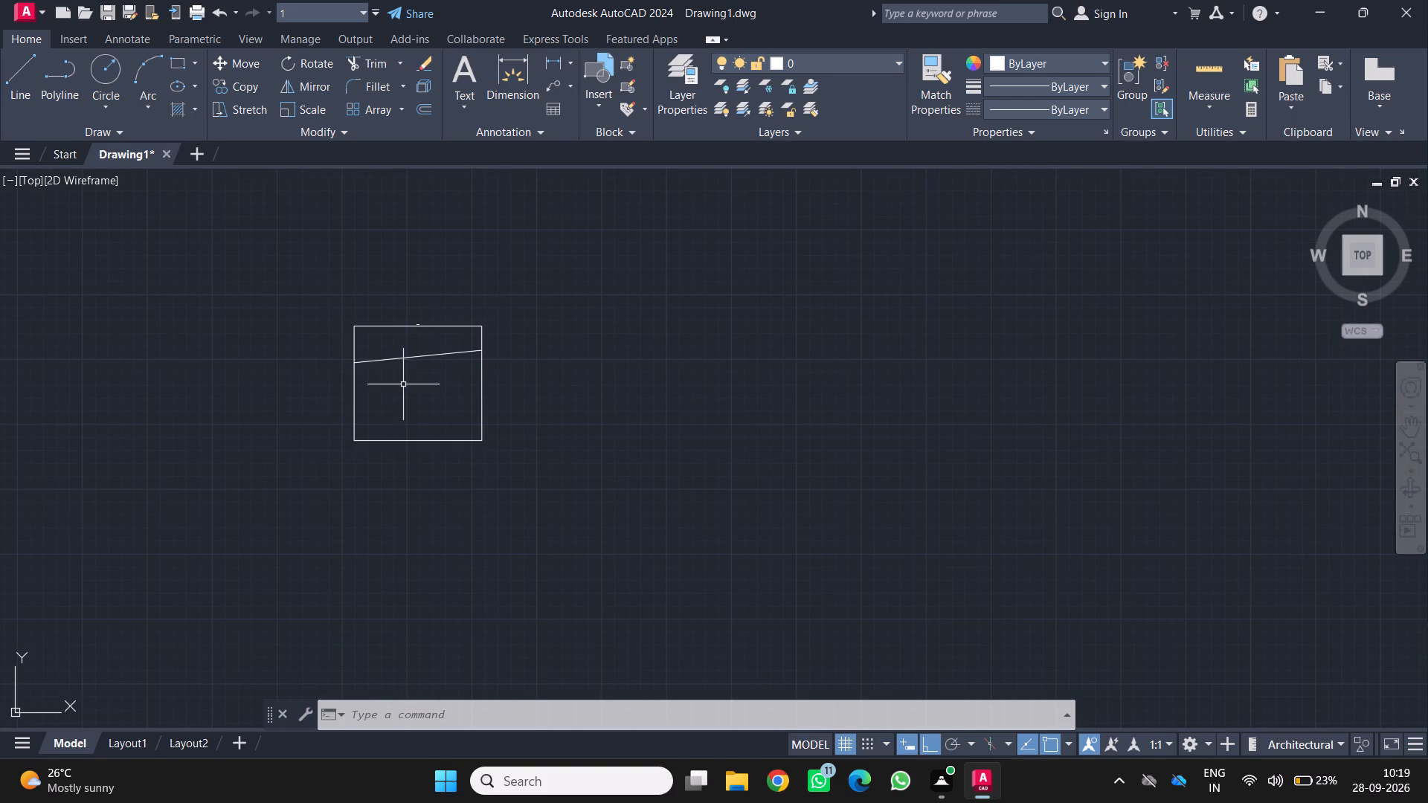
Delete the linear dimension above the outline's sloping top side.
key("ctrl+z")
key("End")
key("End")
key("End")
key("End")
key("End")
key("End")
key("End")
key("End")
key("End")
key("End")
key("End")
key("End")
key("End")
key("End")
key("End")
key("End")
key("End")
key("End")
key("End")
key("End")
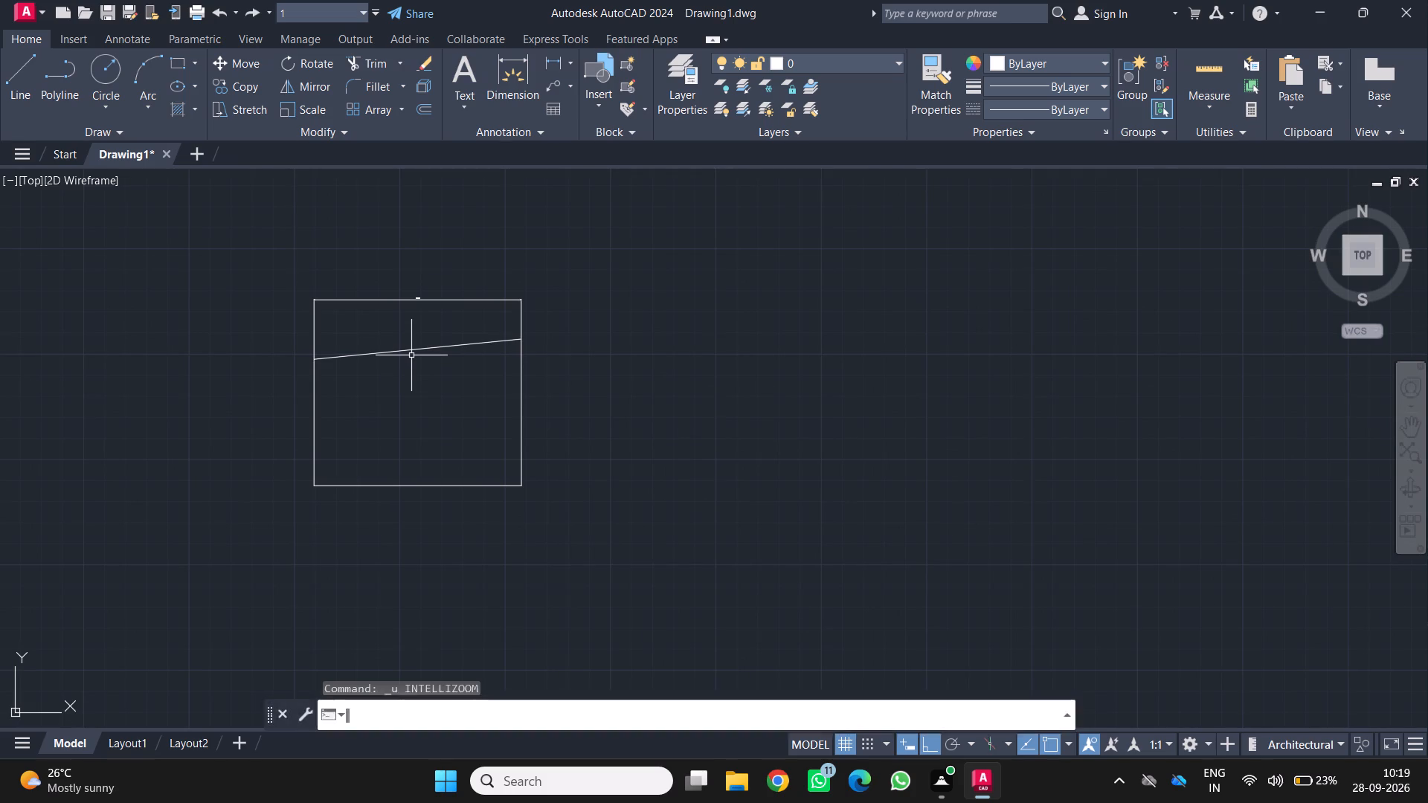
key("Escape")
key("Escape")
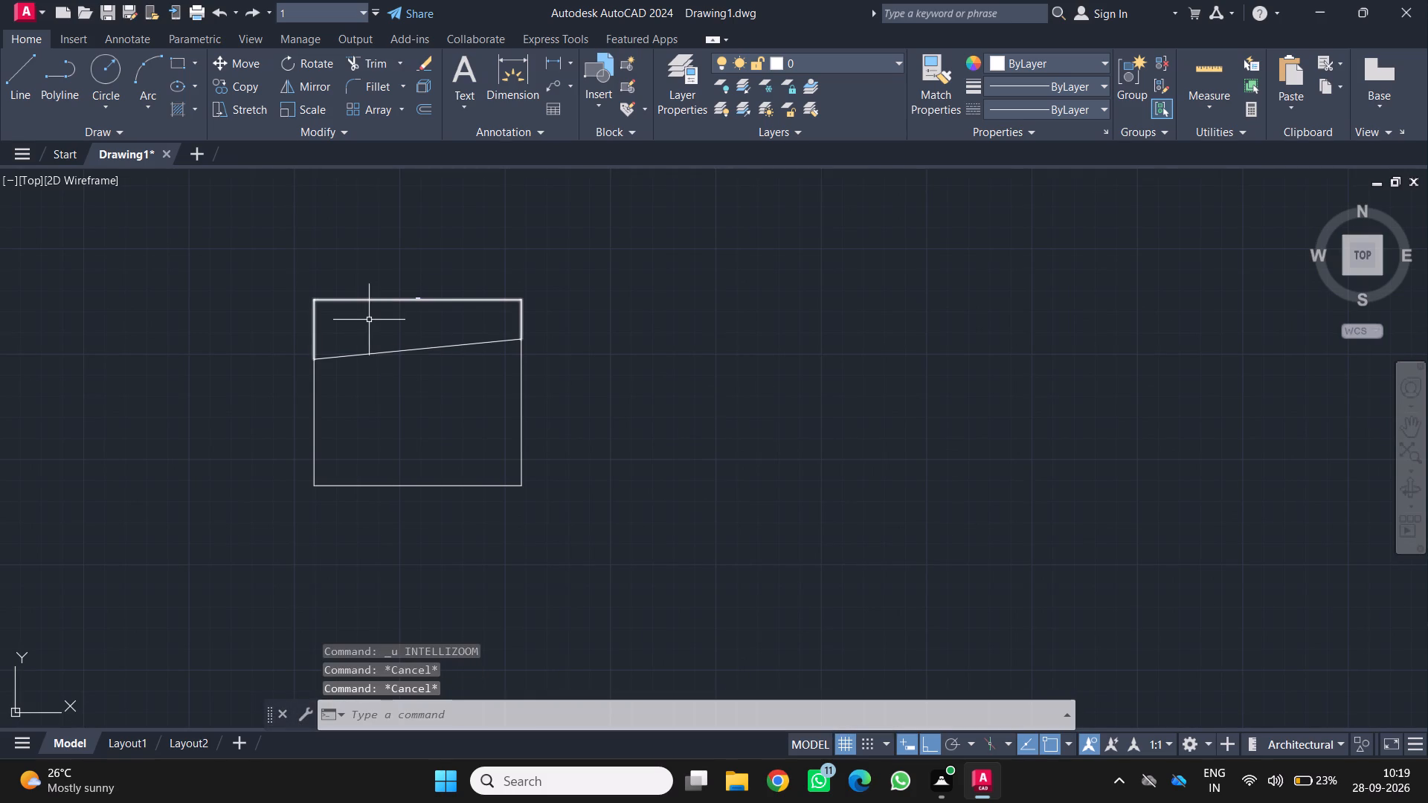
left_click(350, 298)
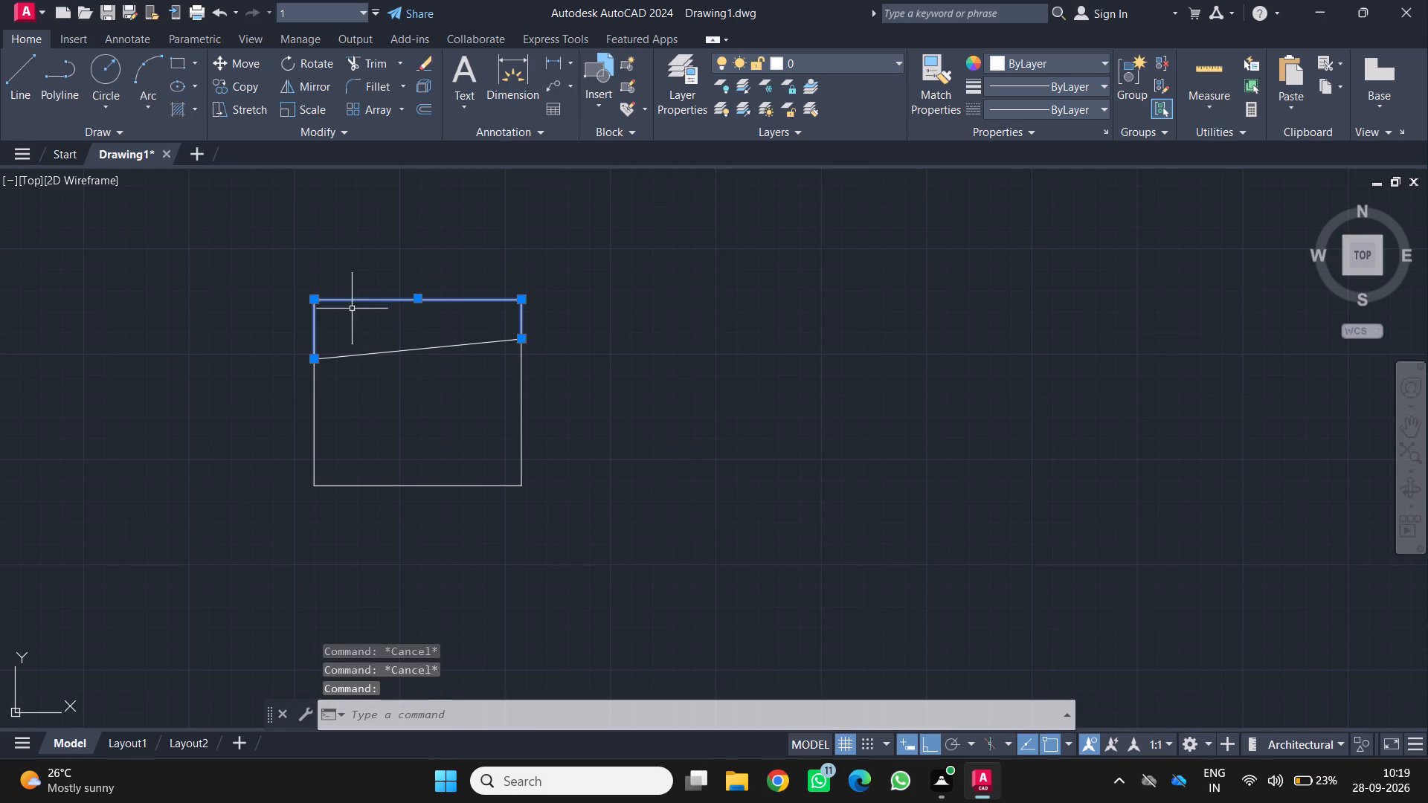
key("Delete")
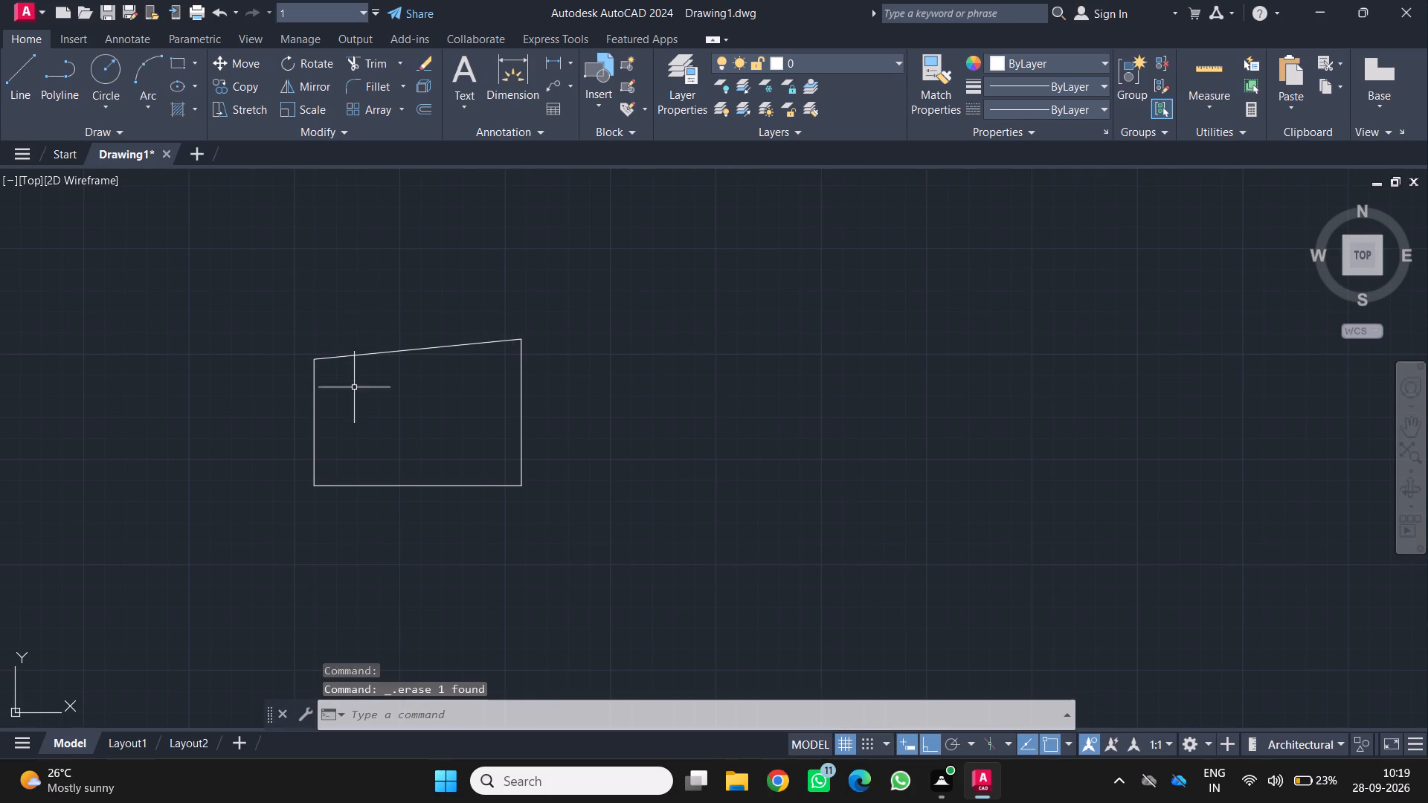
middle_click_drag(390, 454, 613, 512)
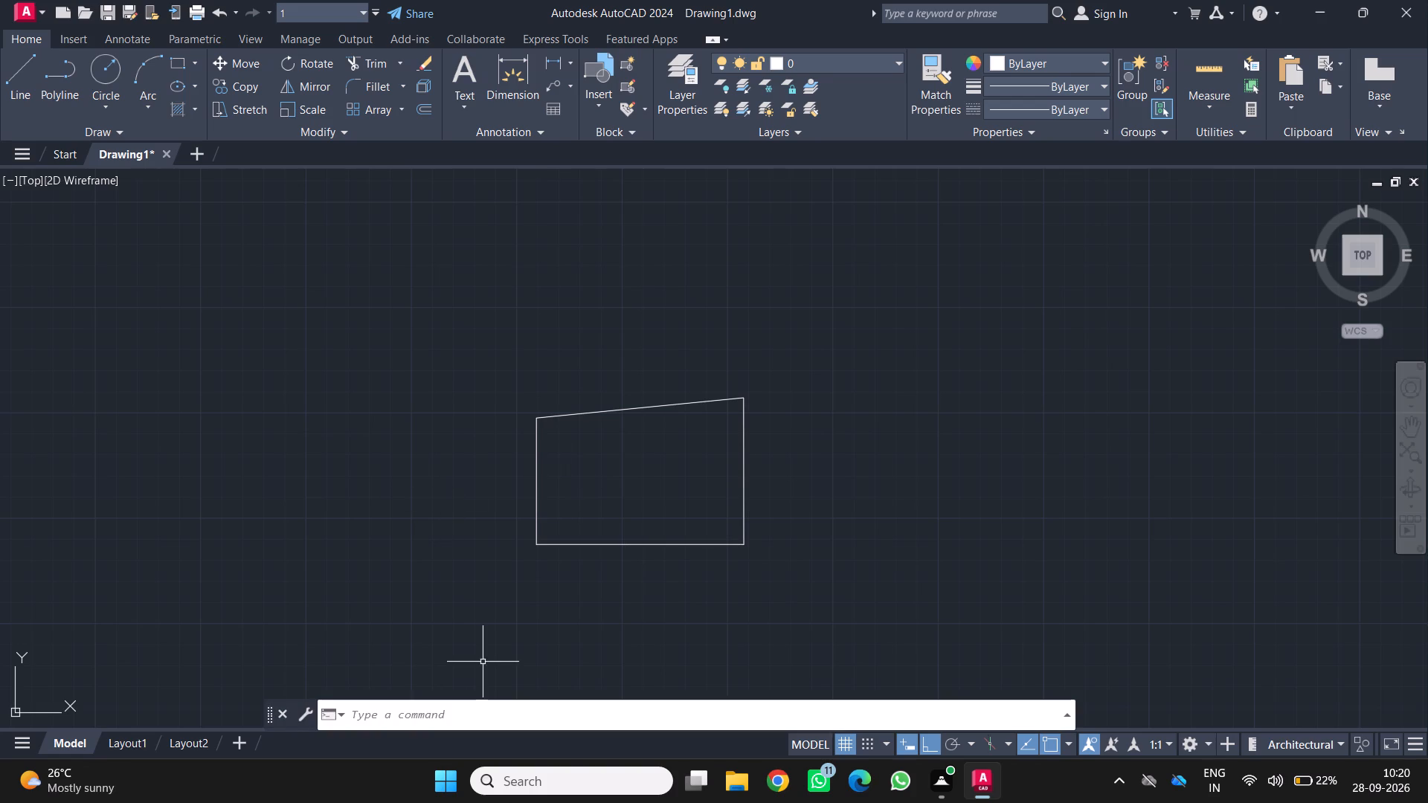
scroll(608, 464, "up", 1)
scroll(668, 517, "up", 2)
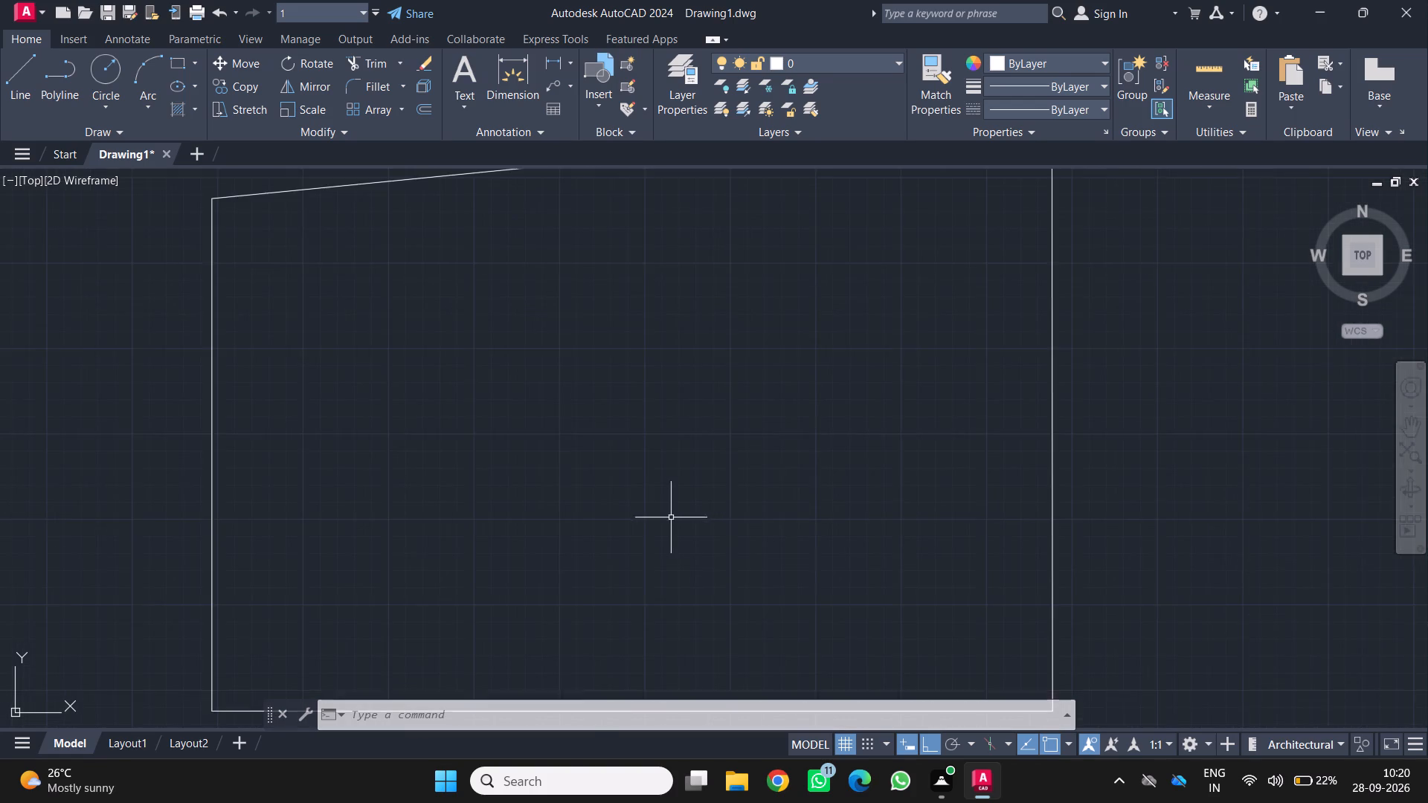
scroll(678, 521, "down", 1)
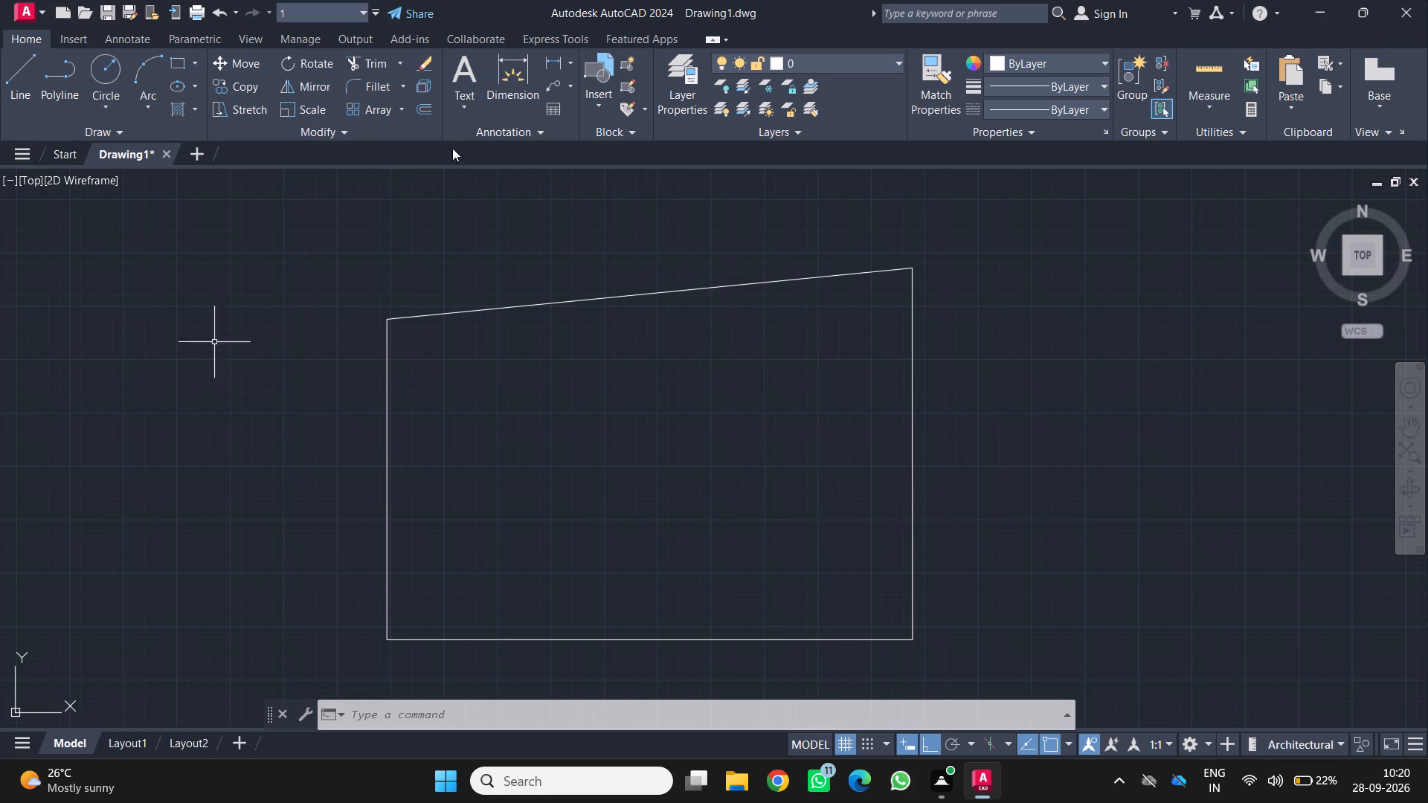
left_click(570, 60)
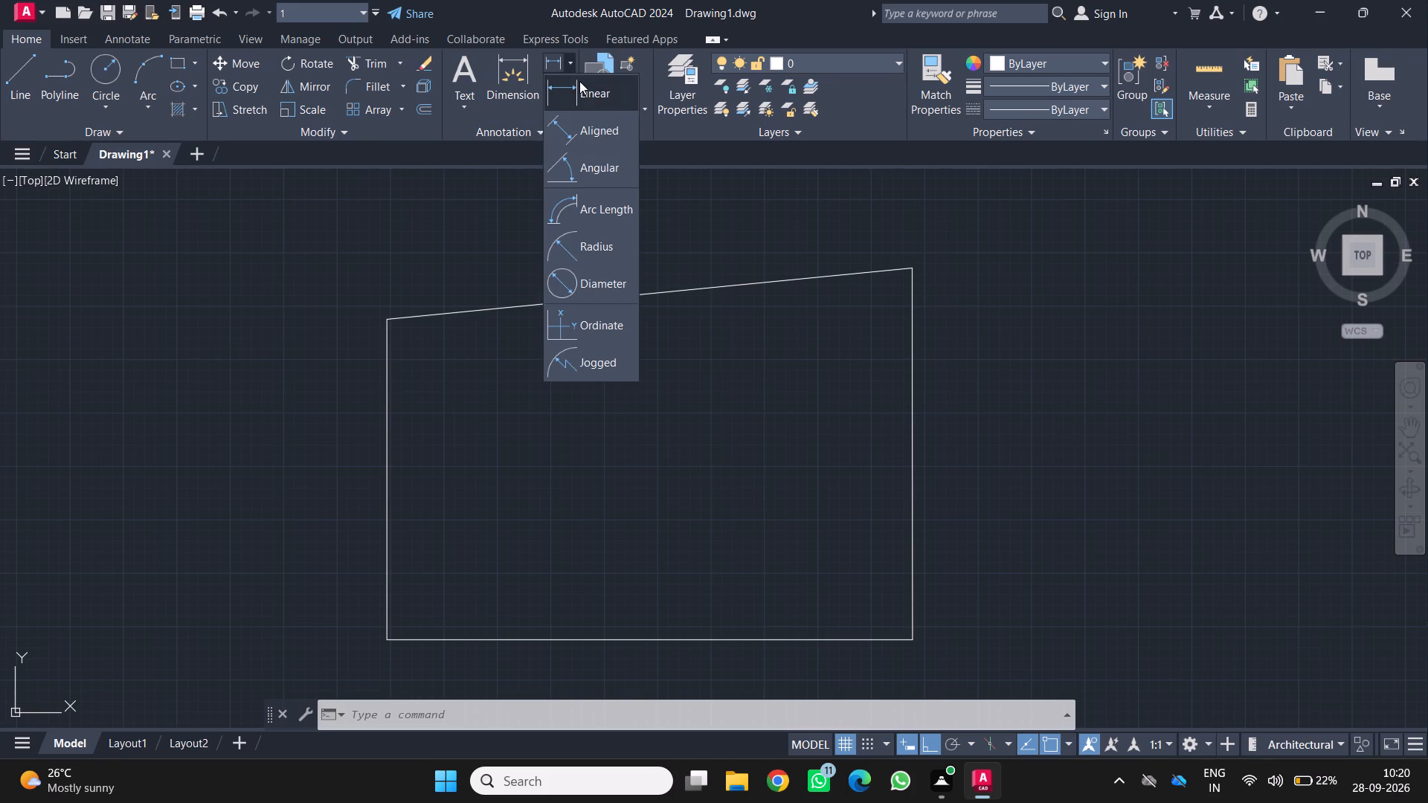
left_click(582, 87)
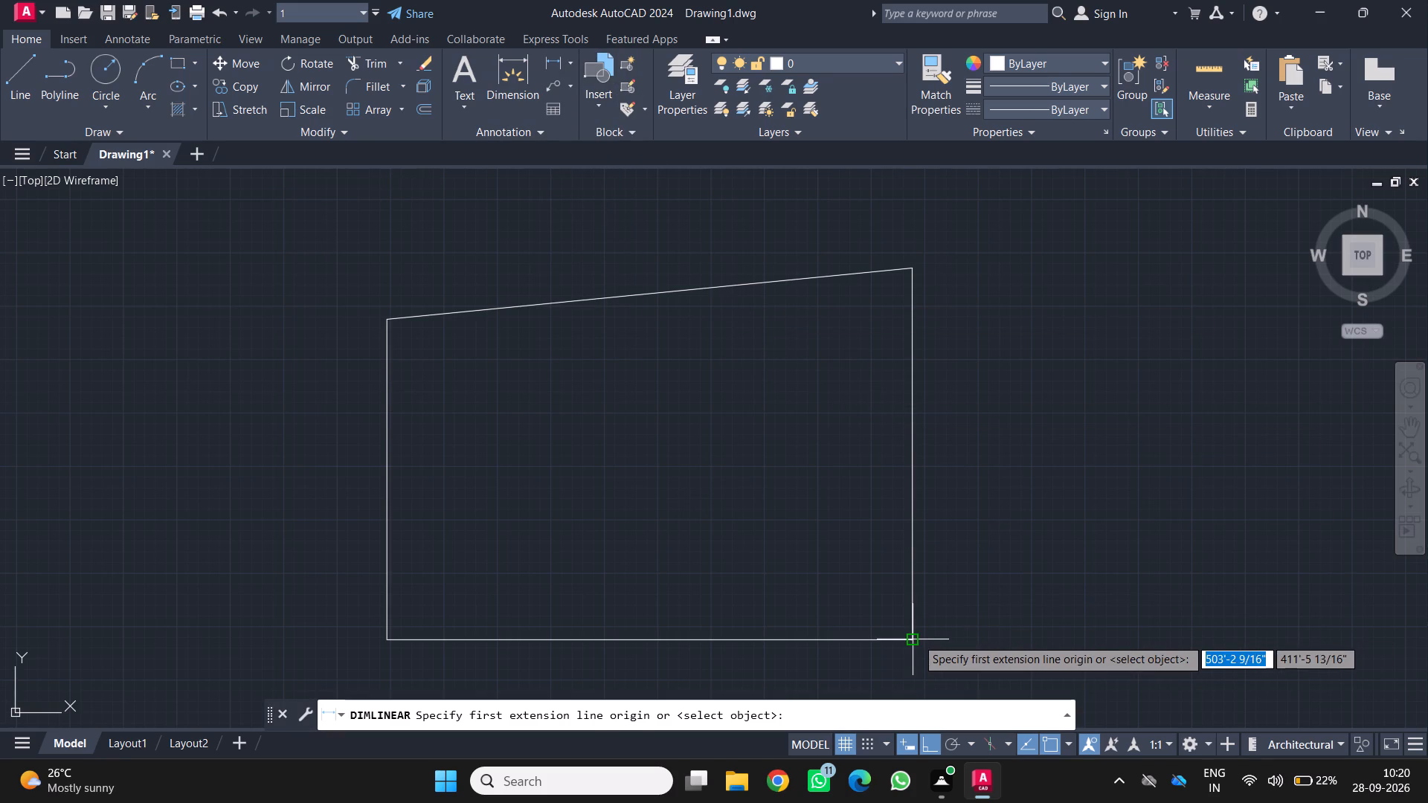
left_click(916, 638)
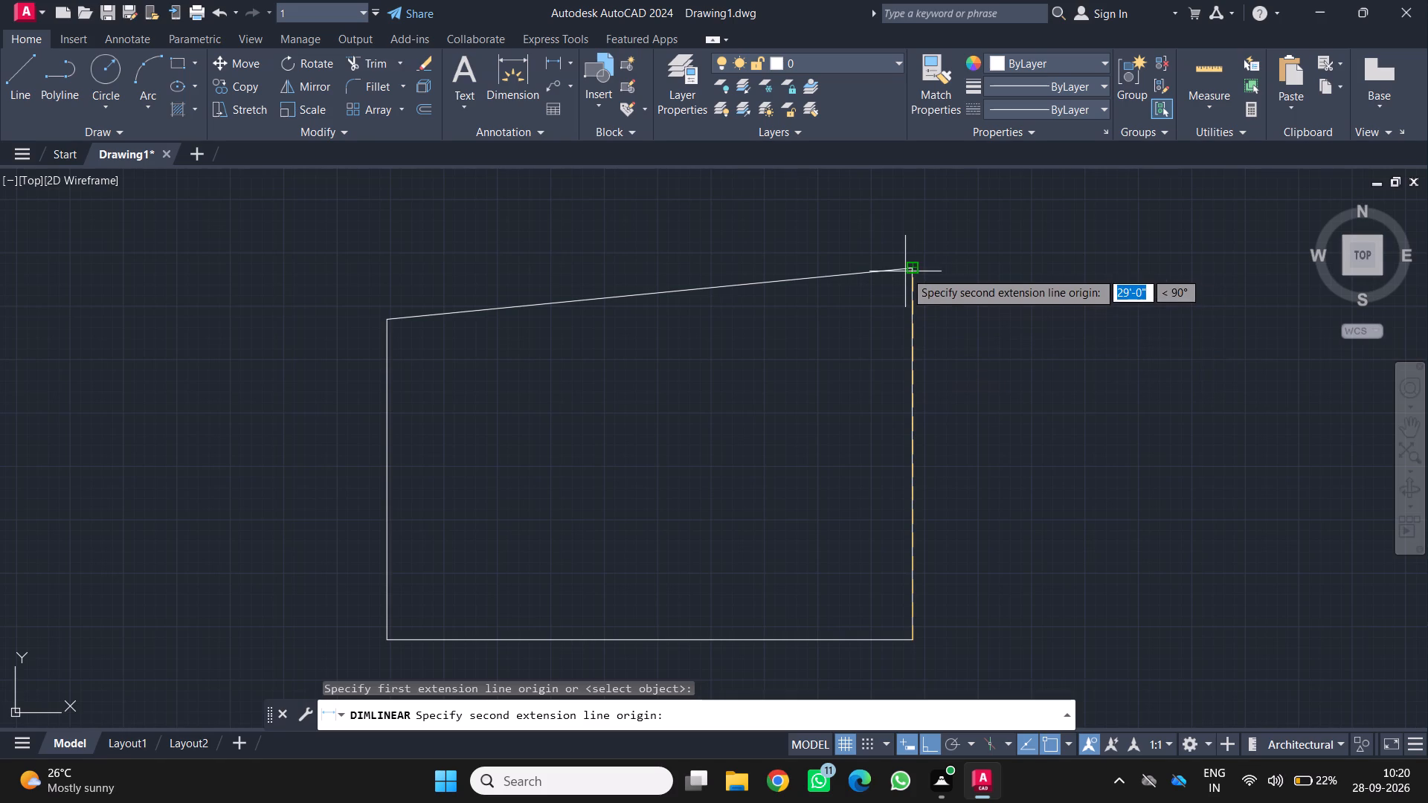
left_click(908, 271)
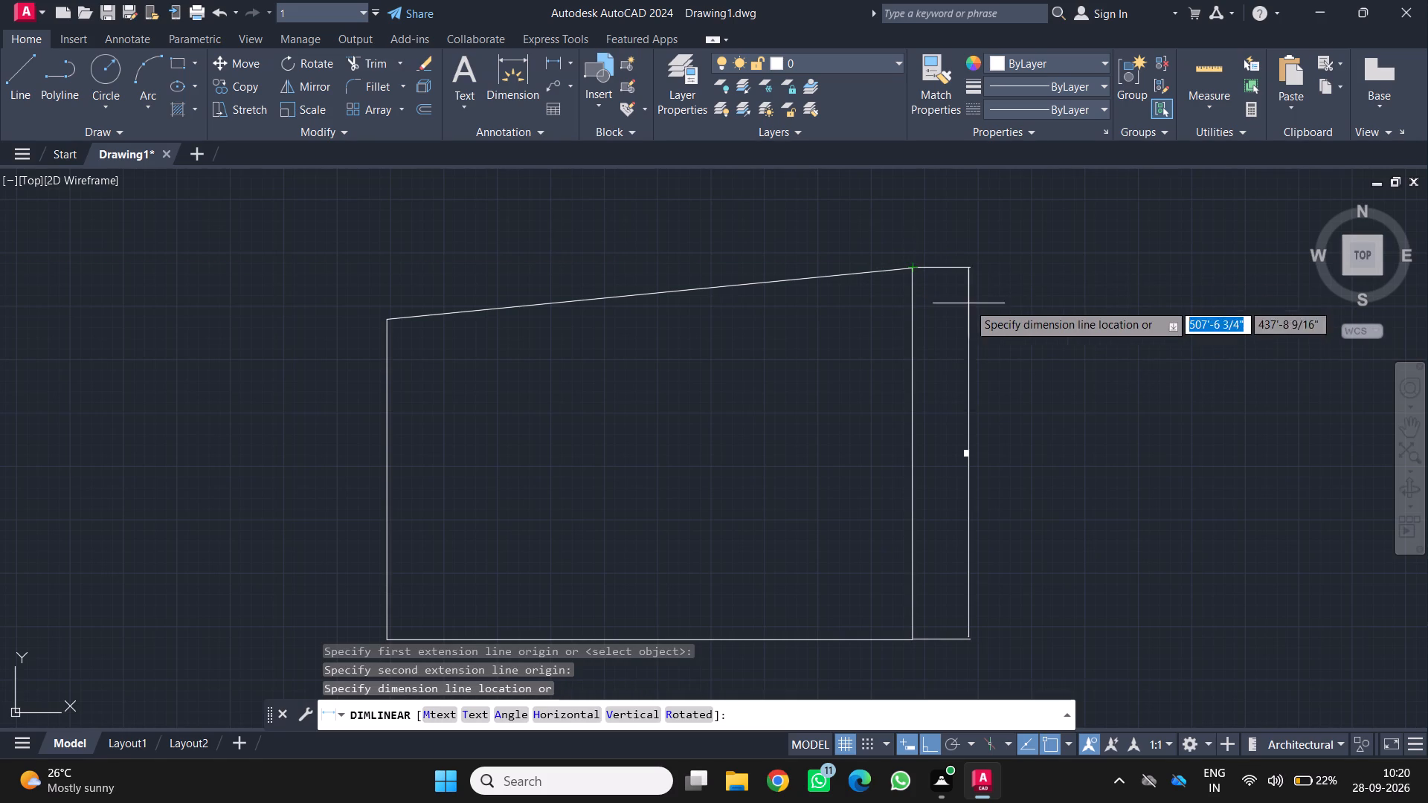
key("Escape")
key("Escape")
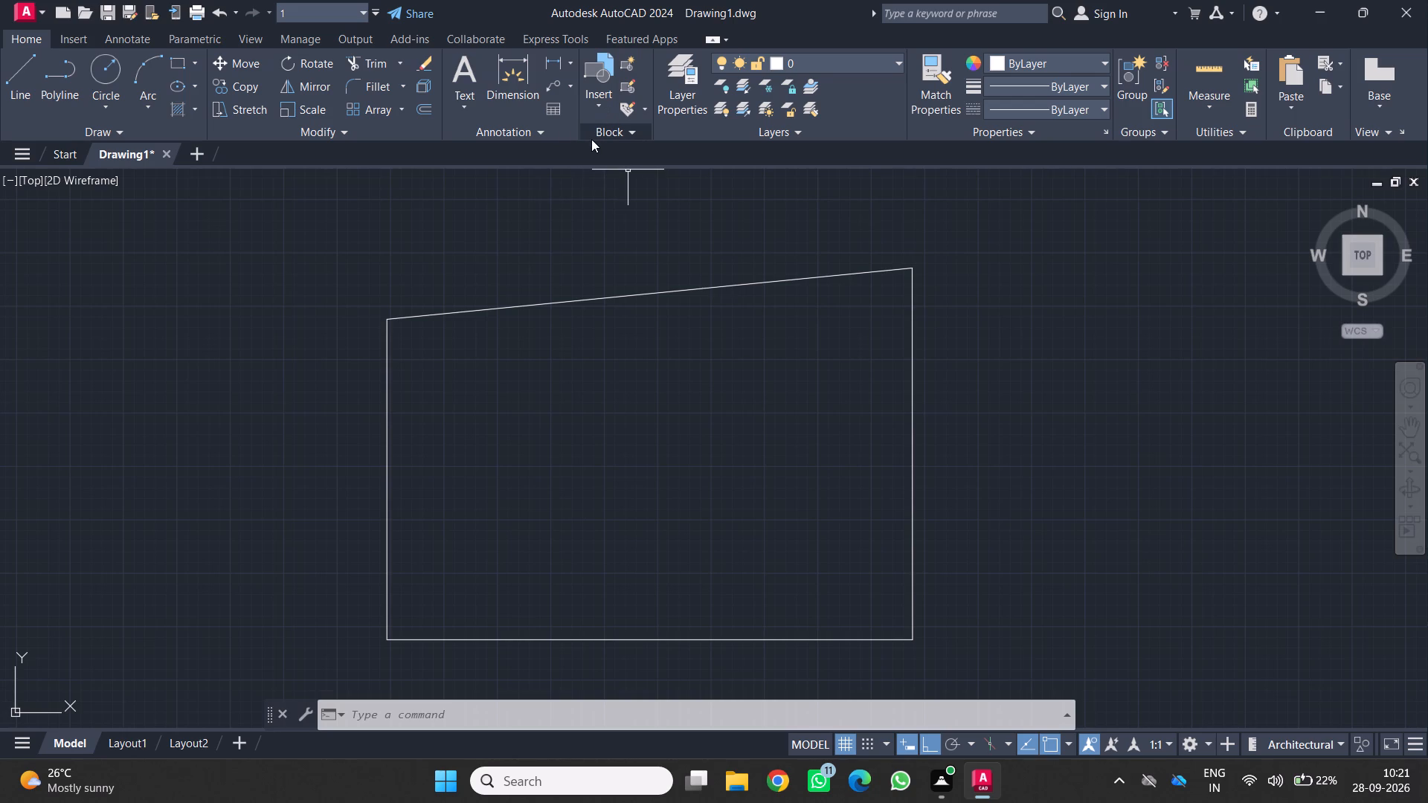
Modify the ISO-25 dimension style so its primary linear units use the Architectural format, and make it the current style.
key("d")
key("Return")
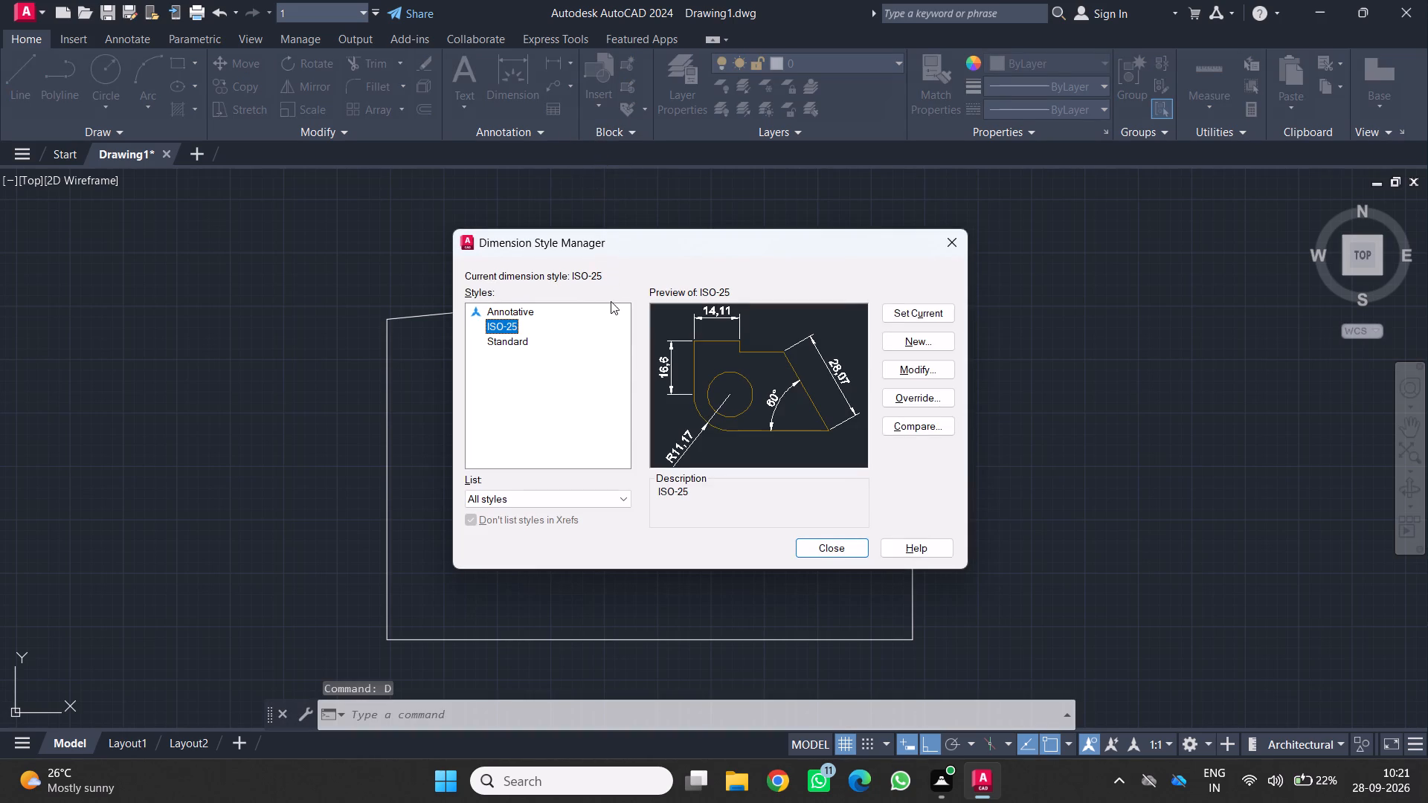
left_click(942, 367)
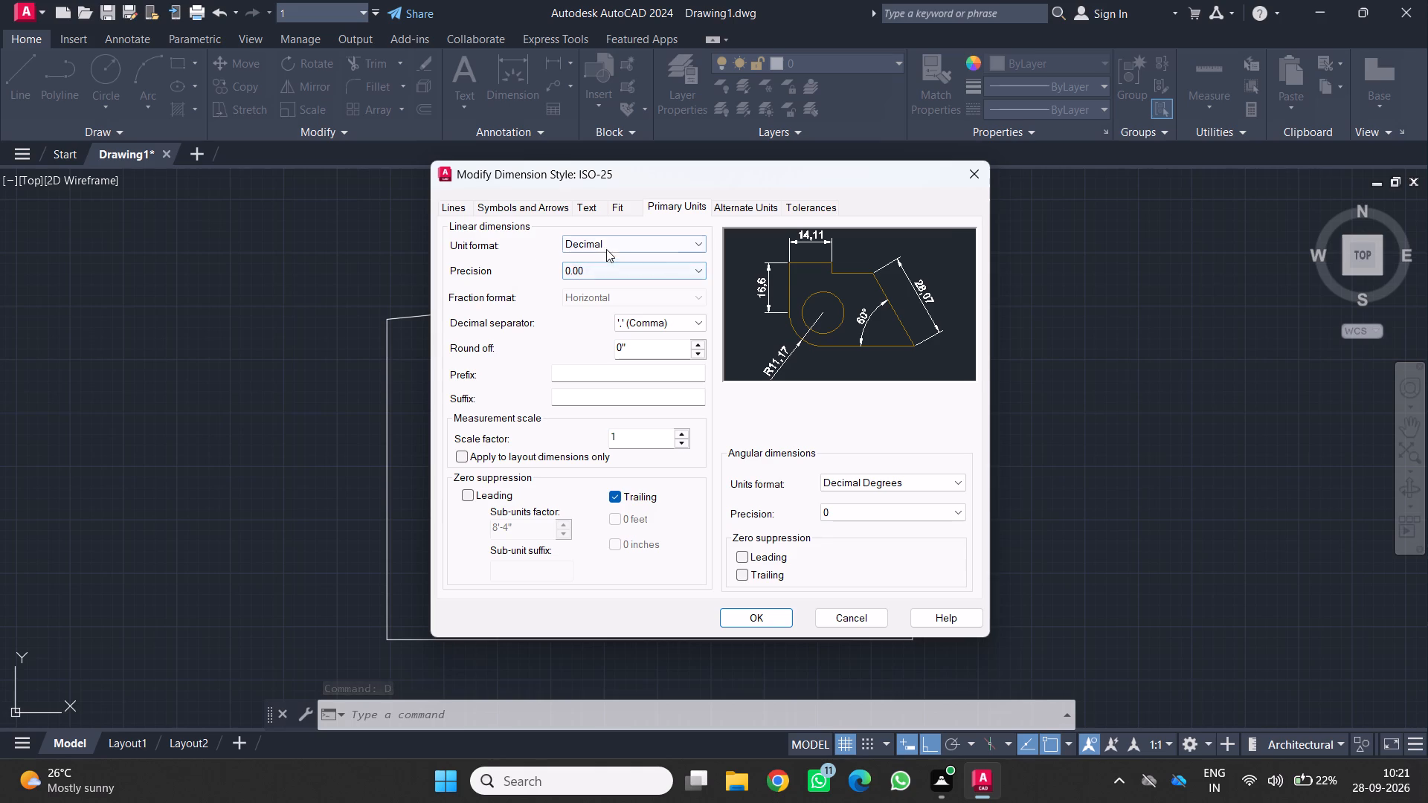
left_click(599, 242)
left_click(576, 292)
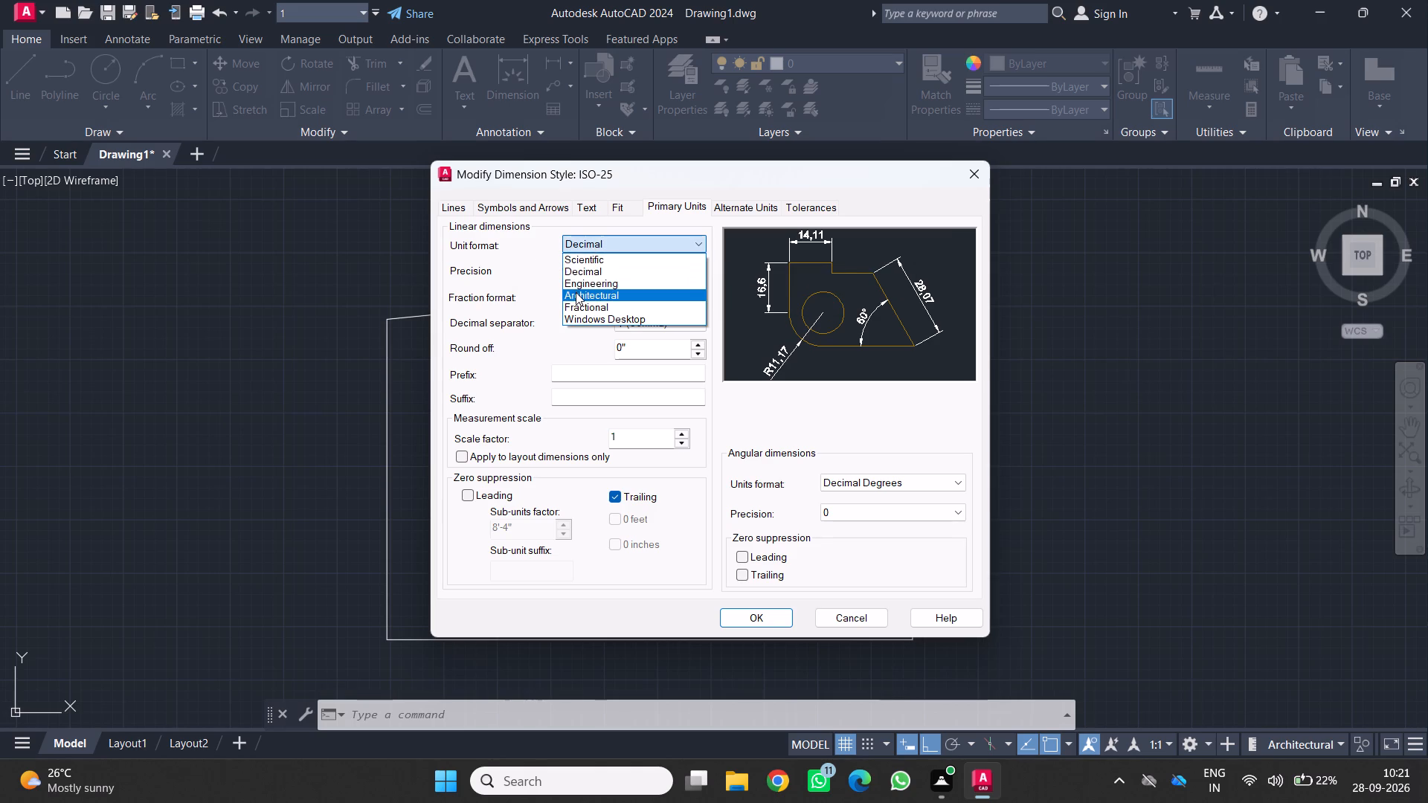
left_click(730, 610)
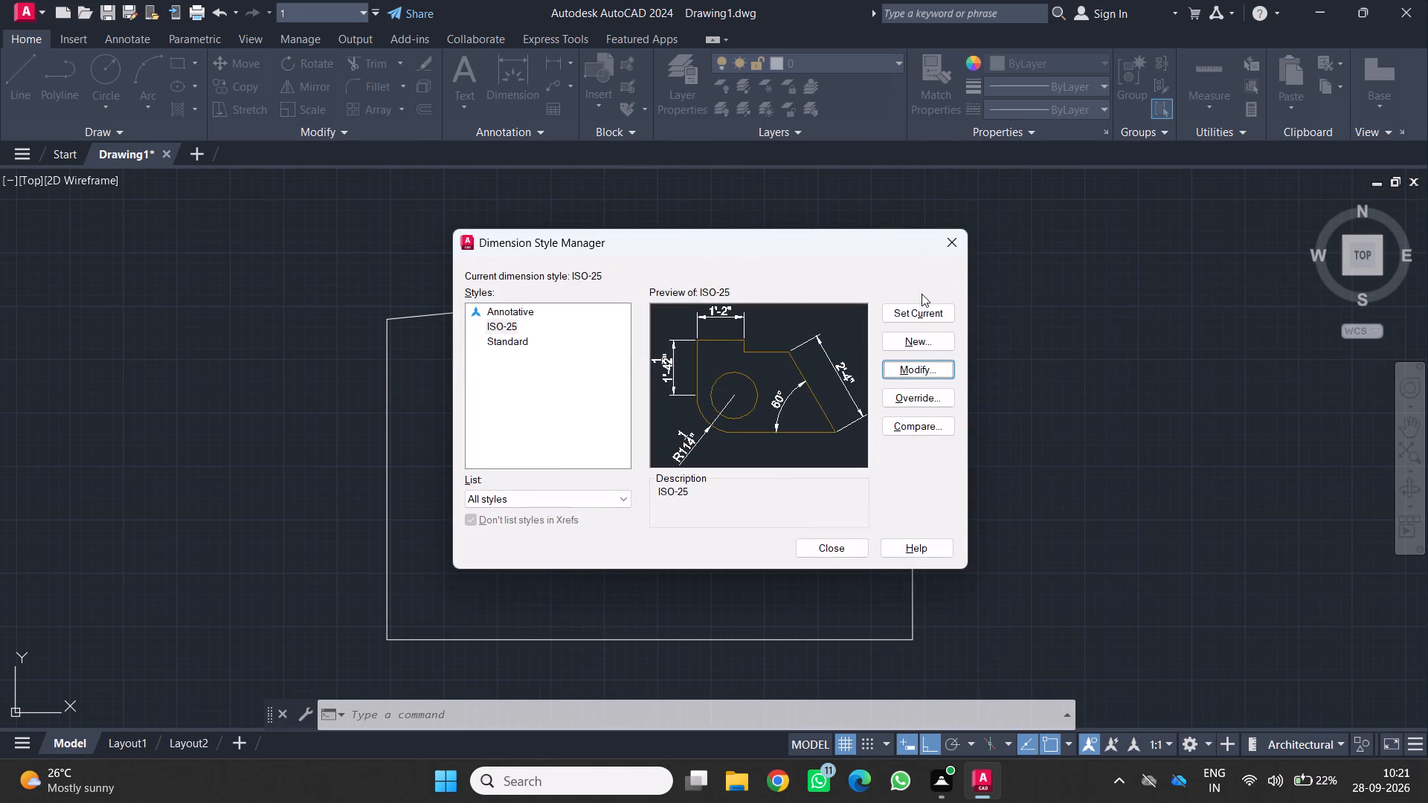
left_click_drag(915, 319, 920, 307)
left_click(816, 551)
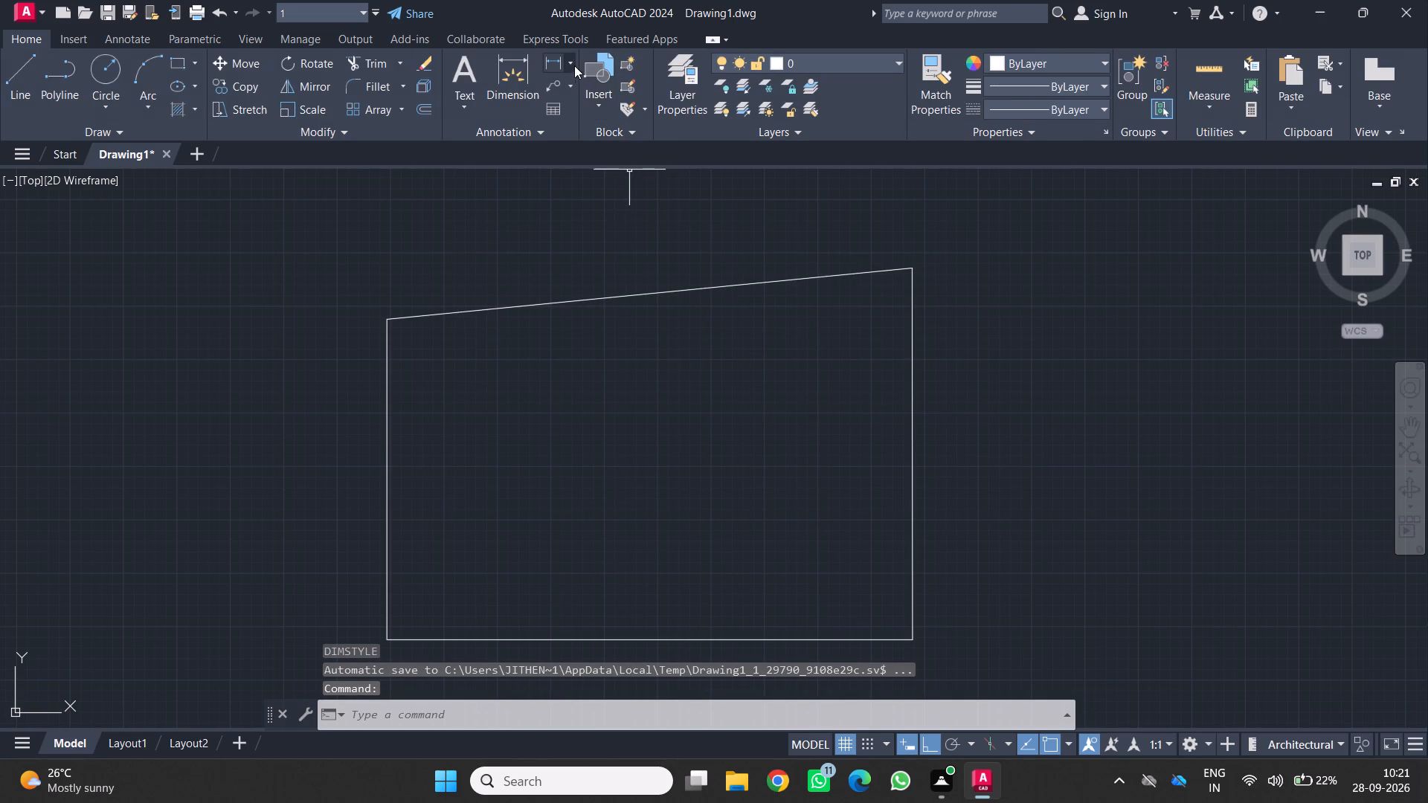
Place a vertical linear dimension just outside the outline's right-hand side, between its lower and upper corners.
left_click(571, 59)
left_click_drag(571, 83, 570, 92)
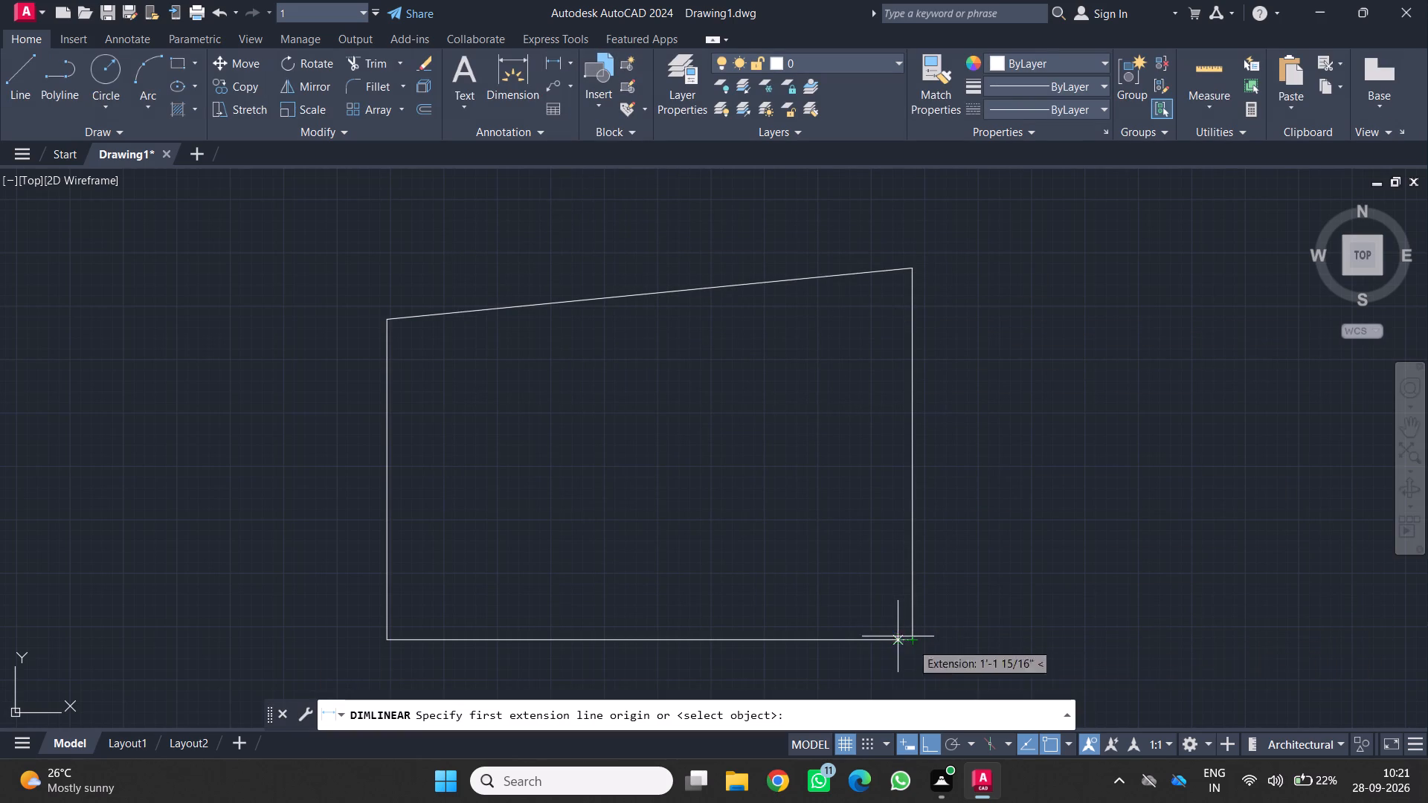
left_click(911, 642)
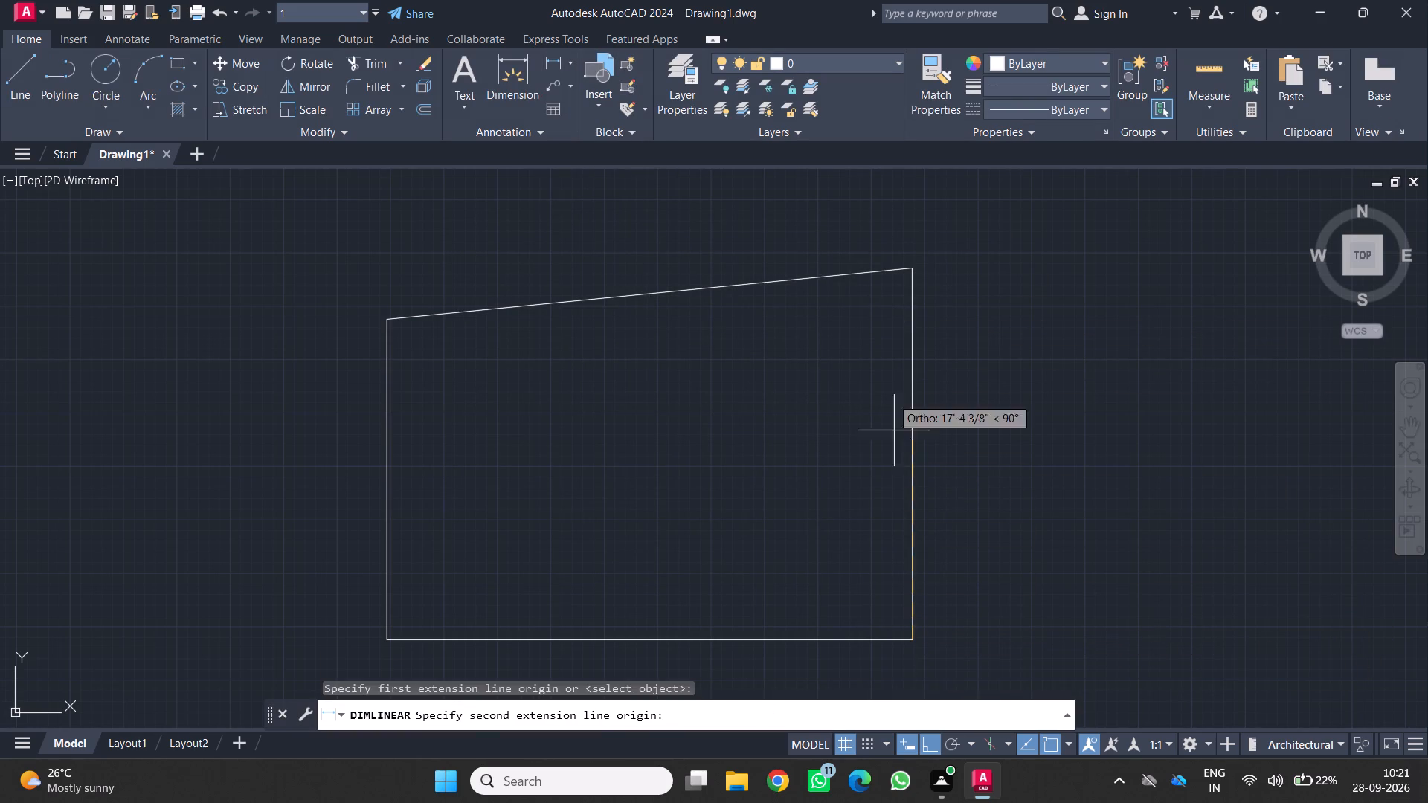
left_click_drag(914, 271, 919, 278)
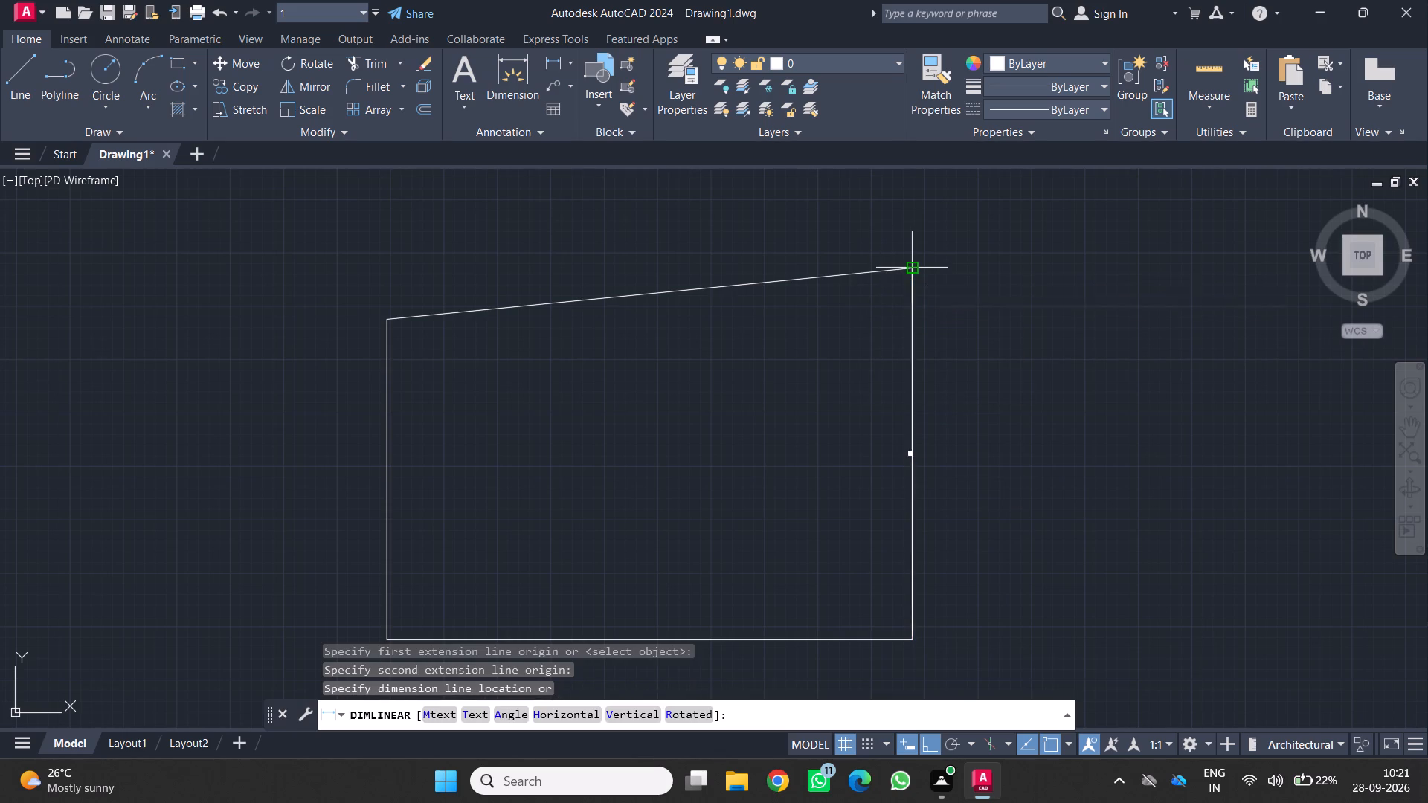
left_click(952, 288)
scroll(941, 326, "up", 2)
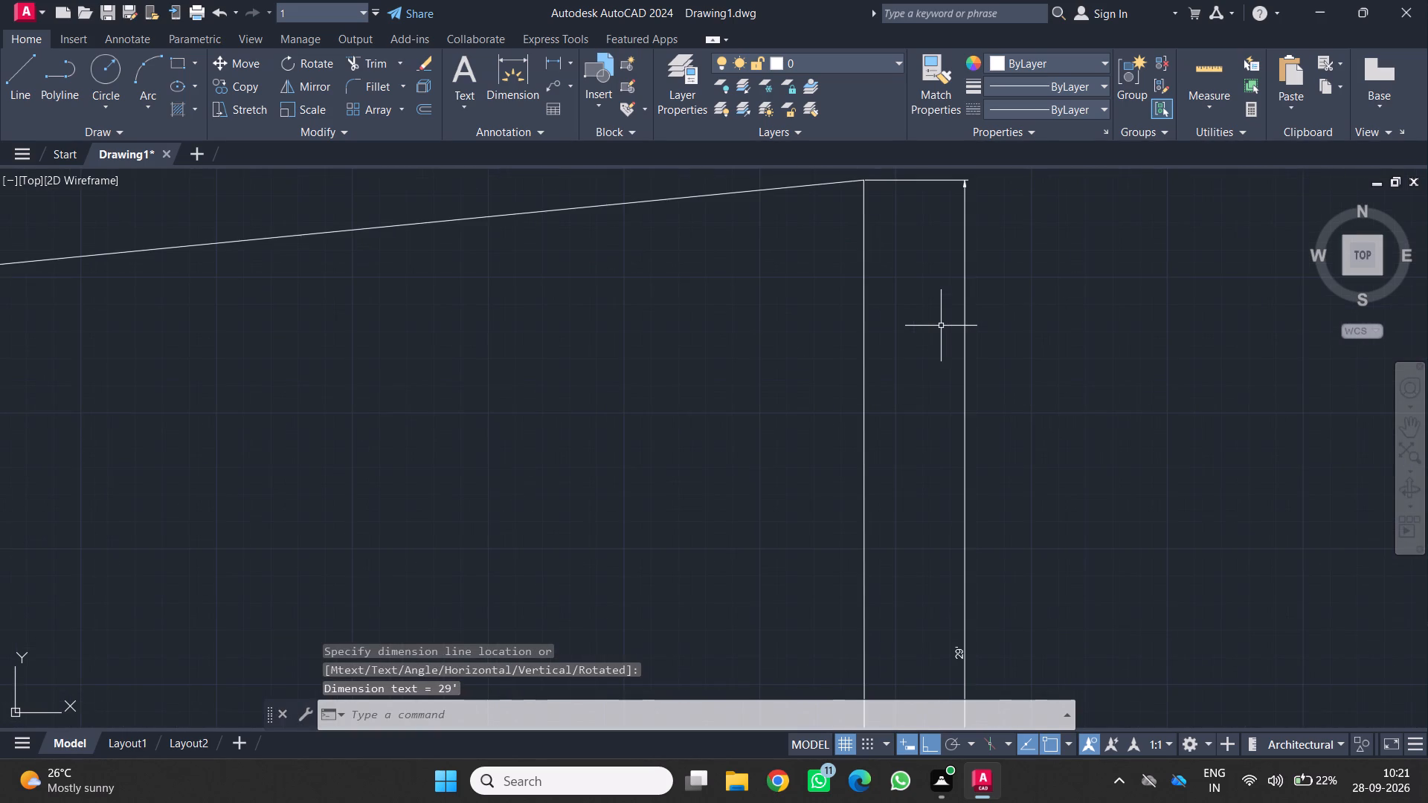
scroll(941, 326, "down", 2)
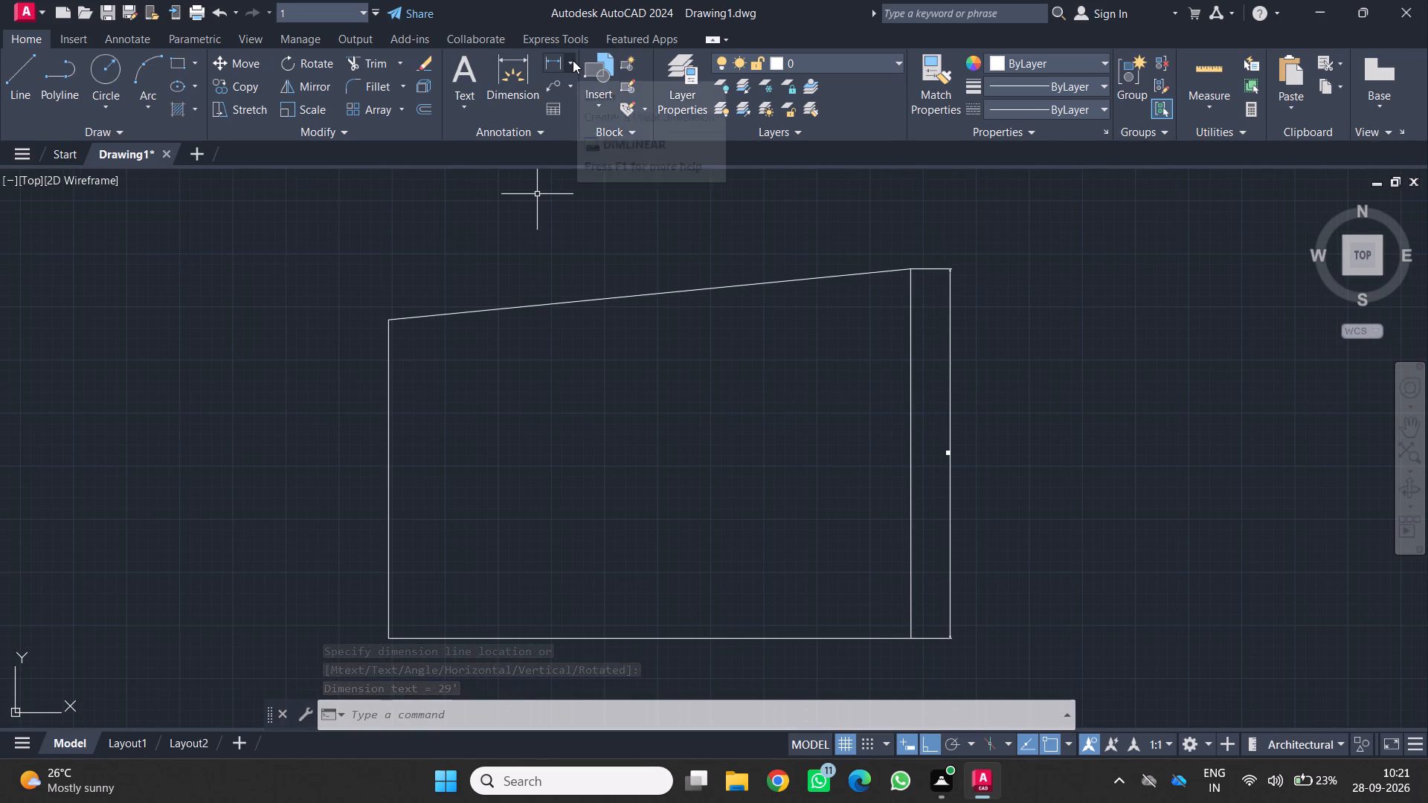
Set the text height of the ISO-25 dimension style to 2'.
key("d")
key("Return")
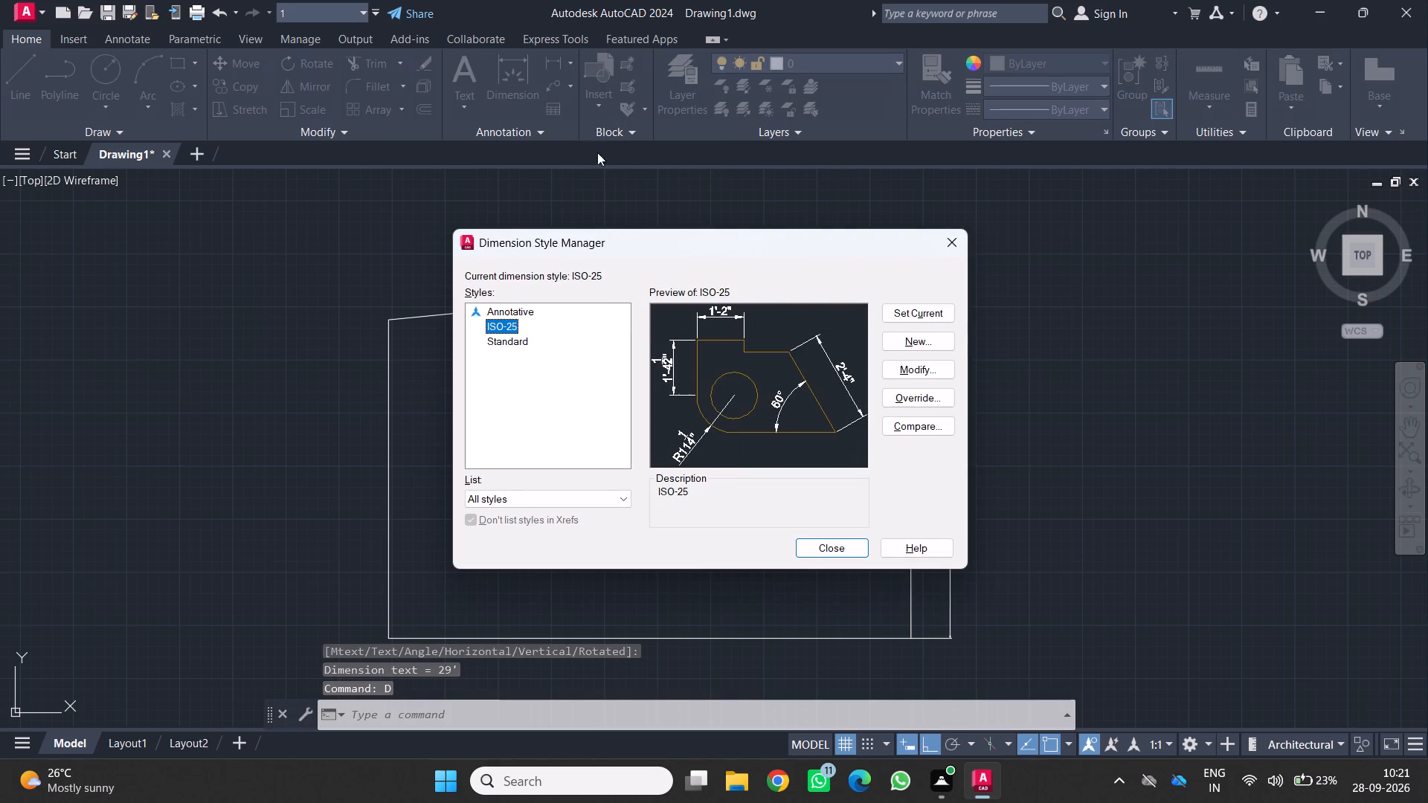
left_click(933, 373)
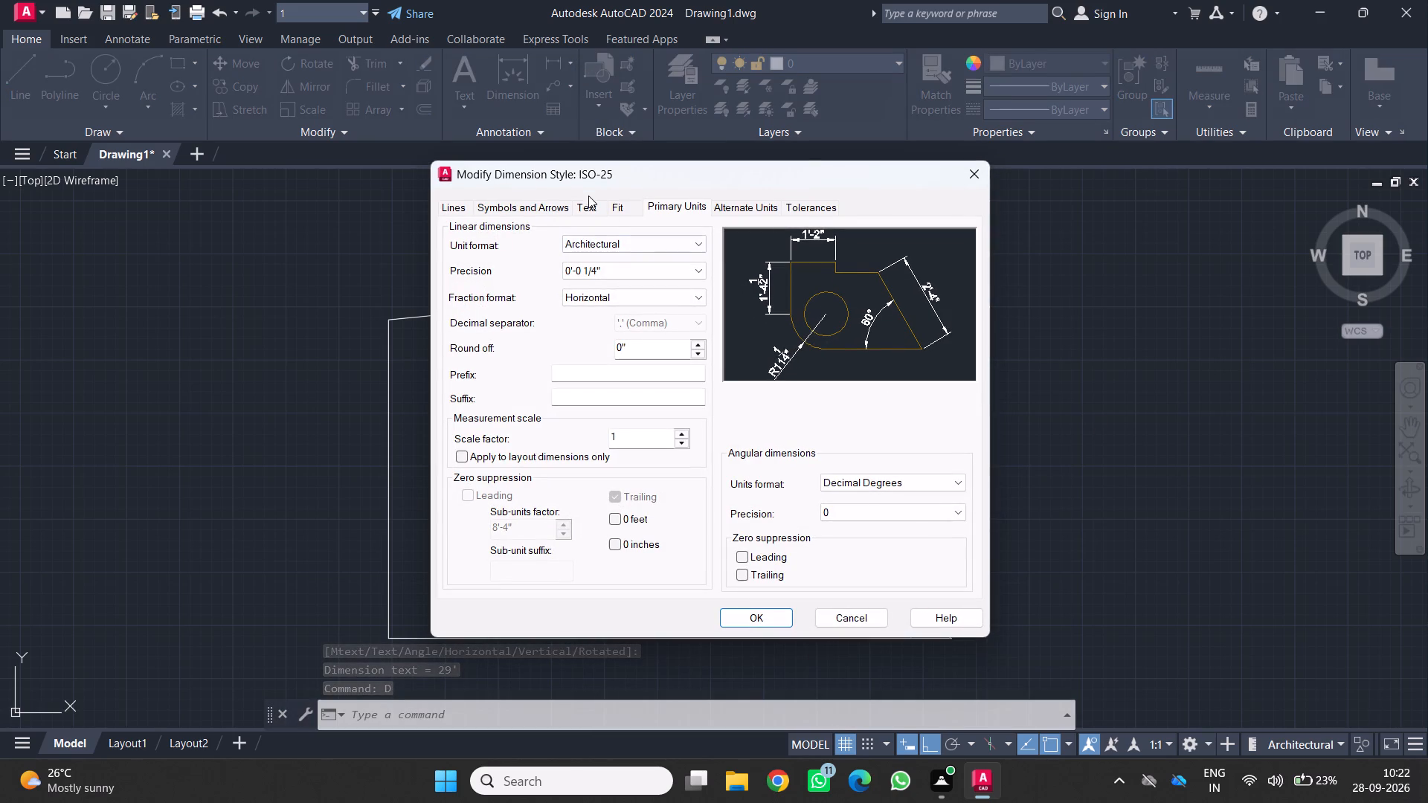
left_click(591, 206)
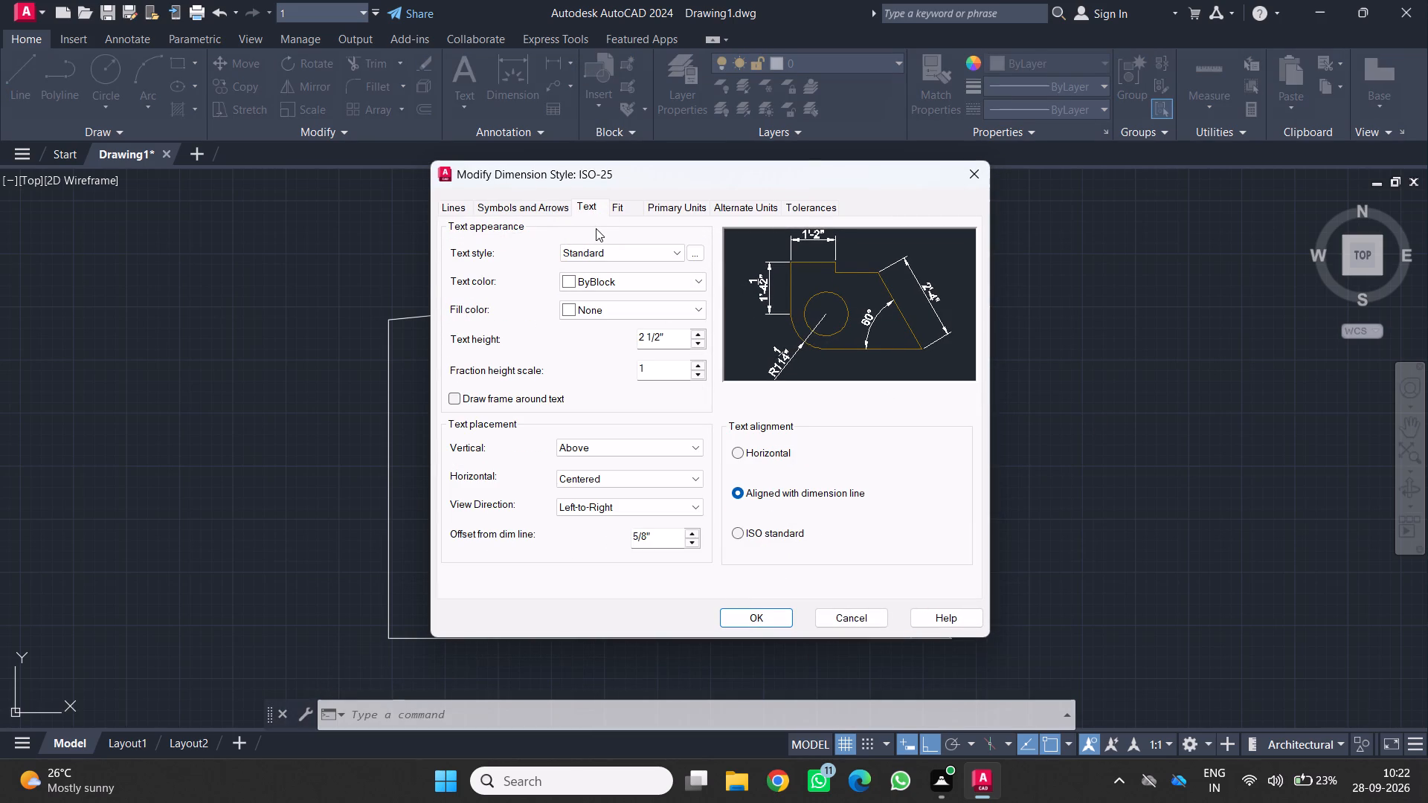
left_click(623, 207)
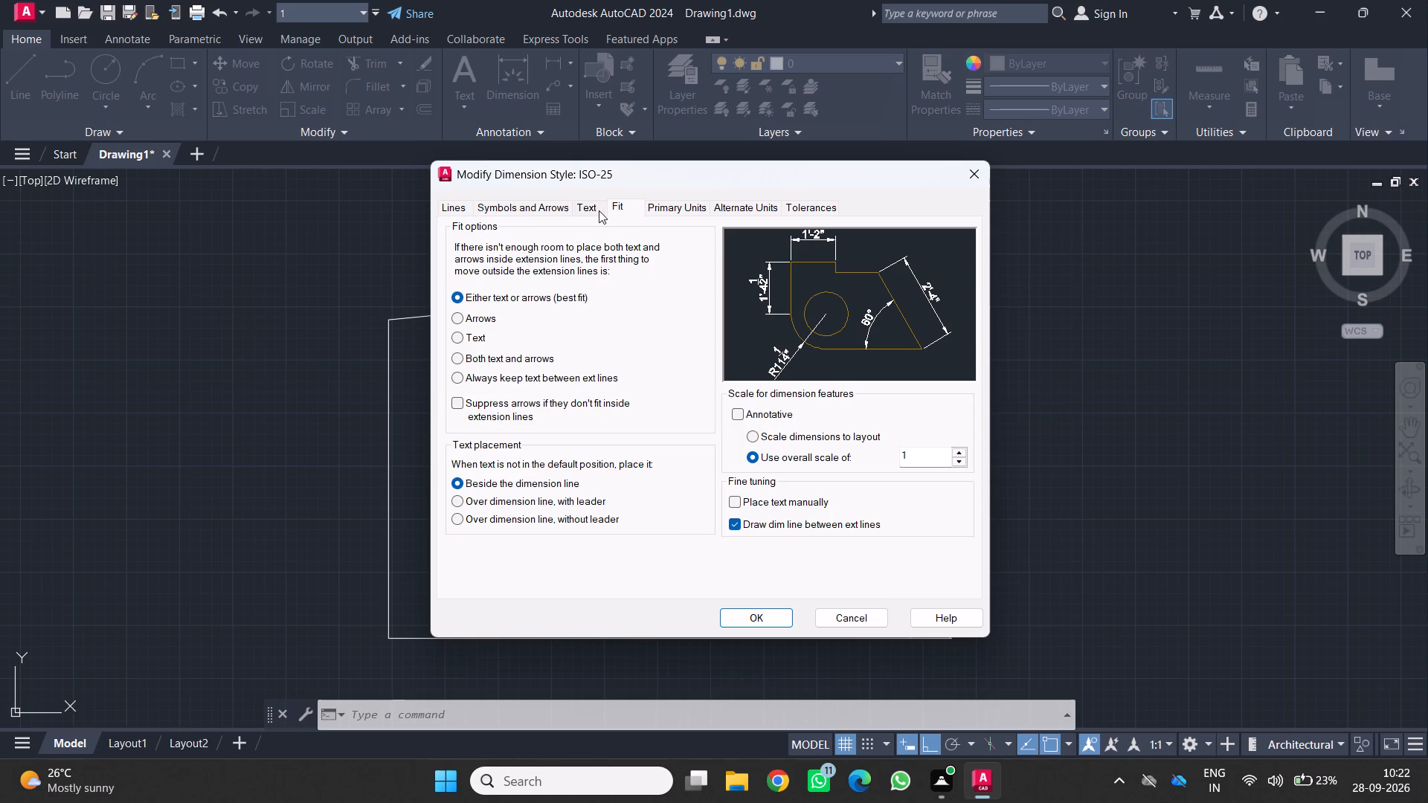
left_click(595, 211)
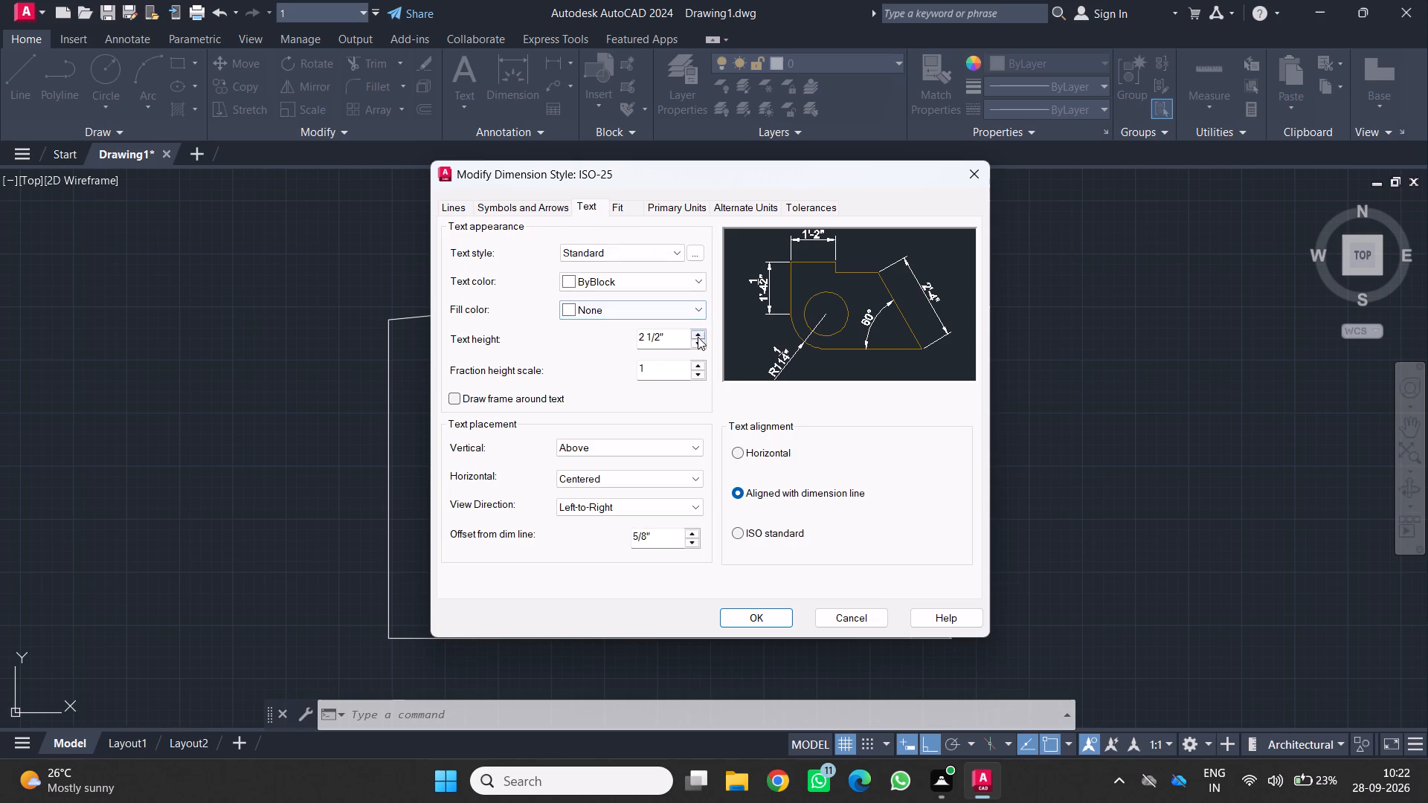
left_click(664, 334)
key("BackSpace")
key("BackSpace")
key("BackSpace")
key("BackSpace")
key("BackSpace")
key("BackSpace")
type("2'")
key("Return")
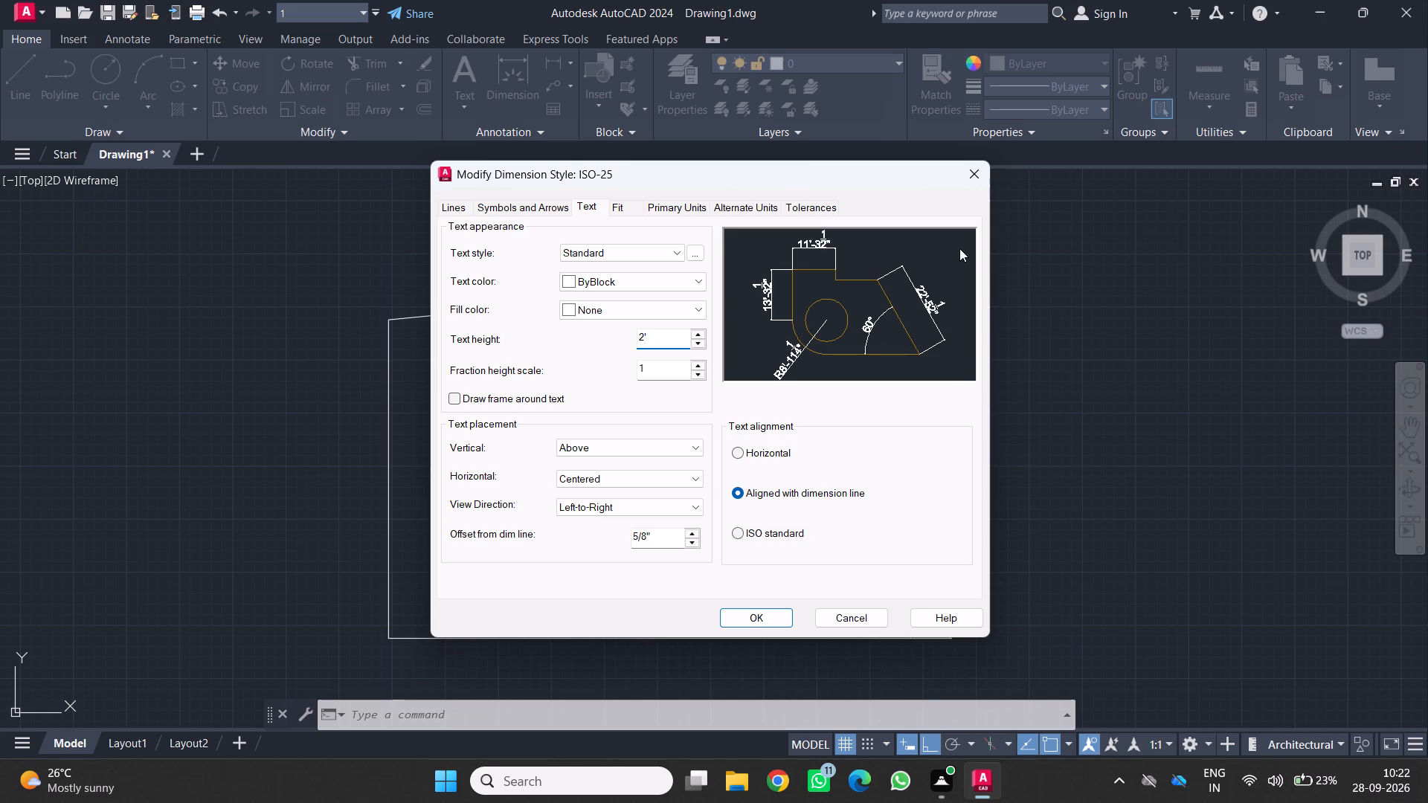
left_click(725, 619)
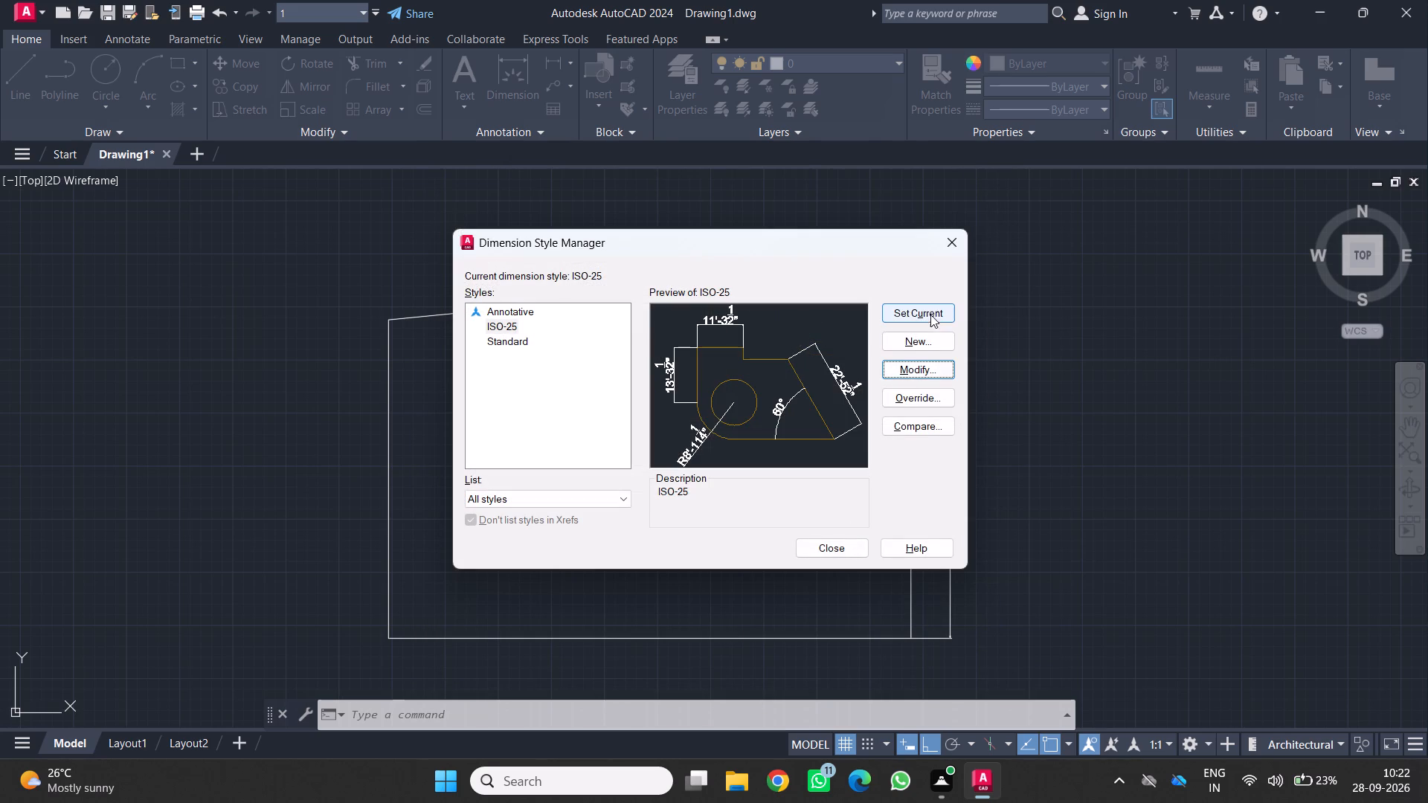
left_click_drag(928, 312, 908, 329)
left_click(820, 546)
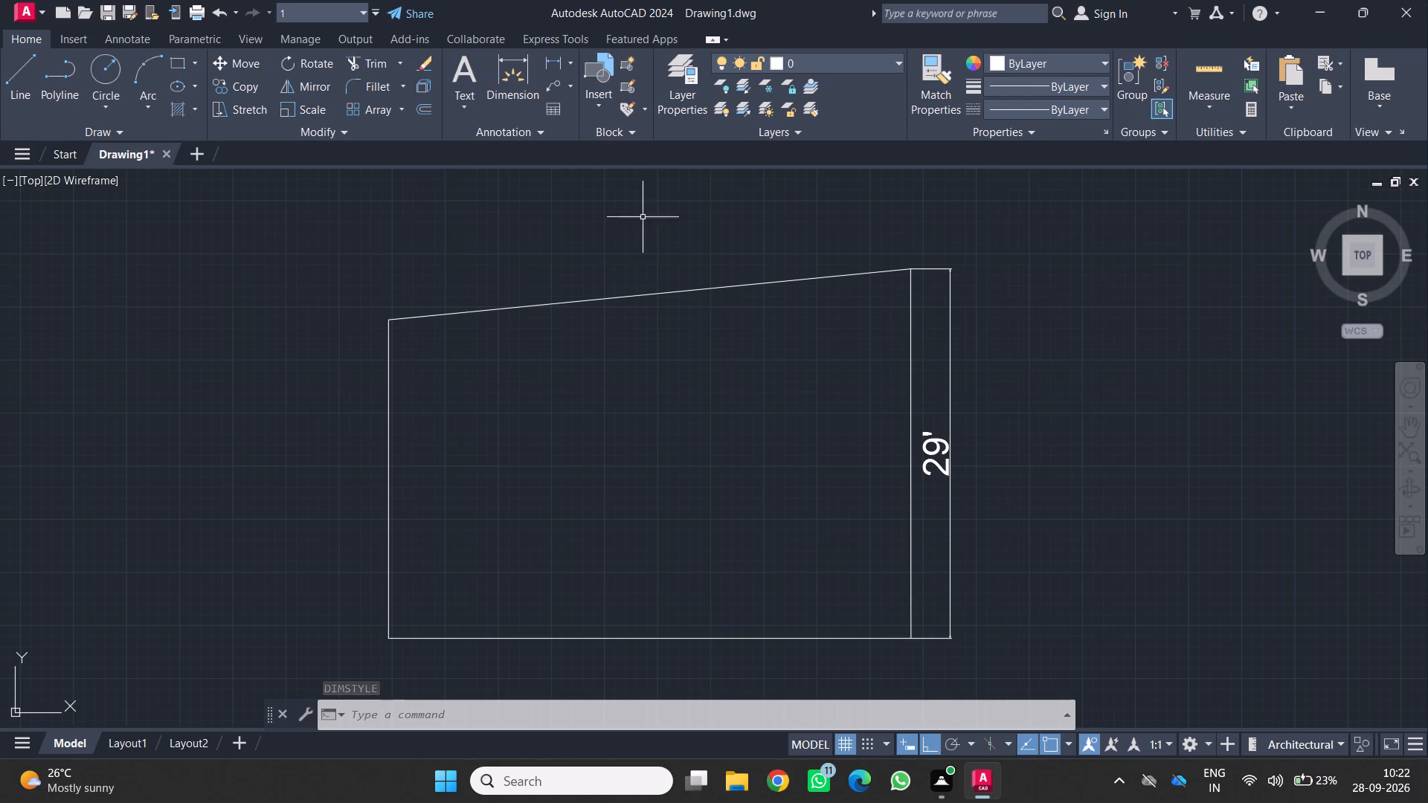
Set the text height of the ISO-25 dimension style to 1'.
key("d")
key("Return")
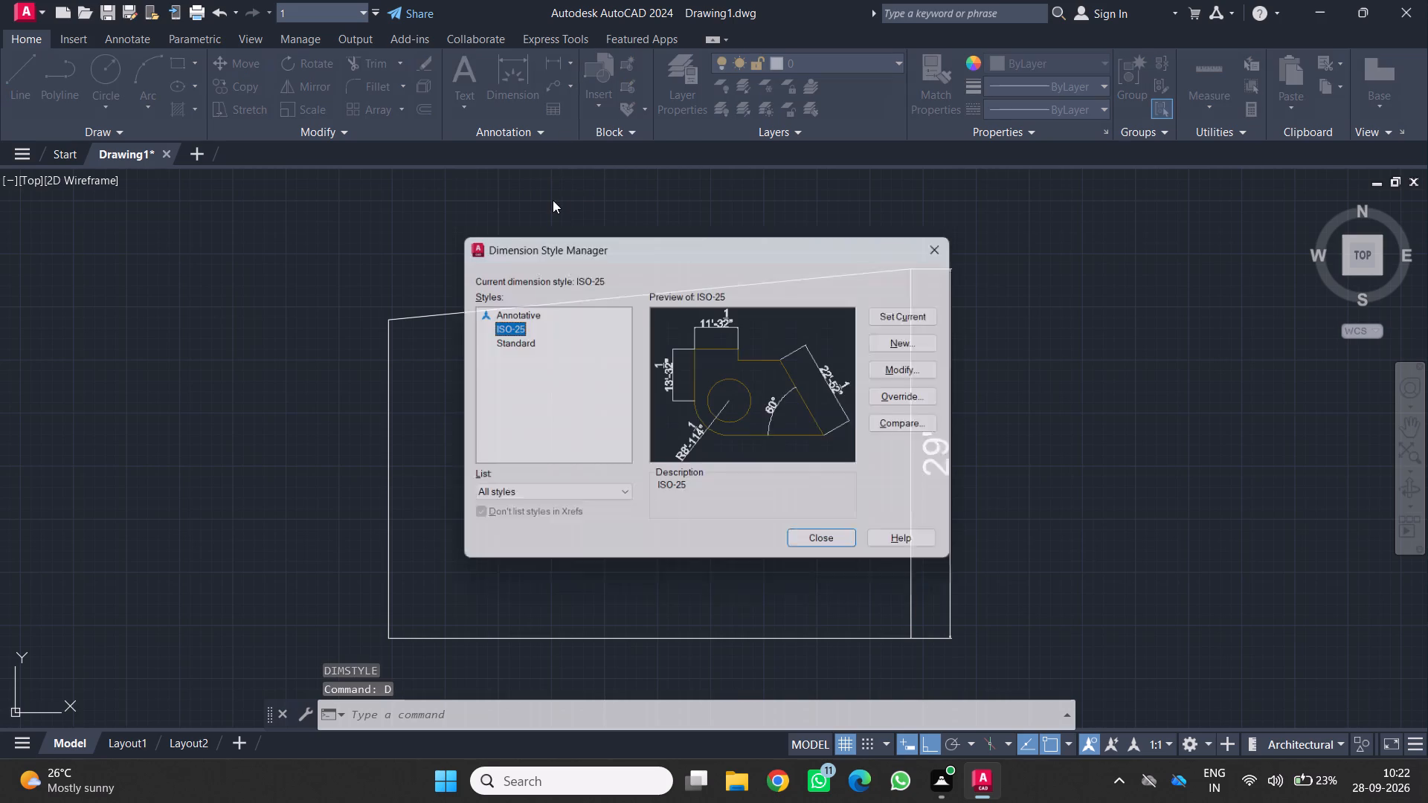
left_click(902, 364)
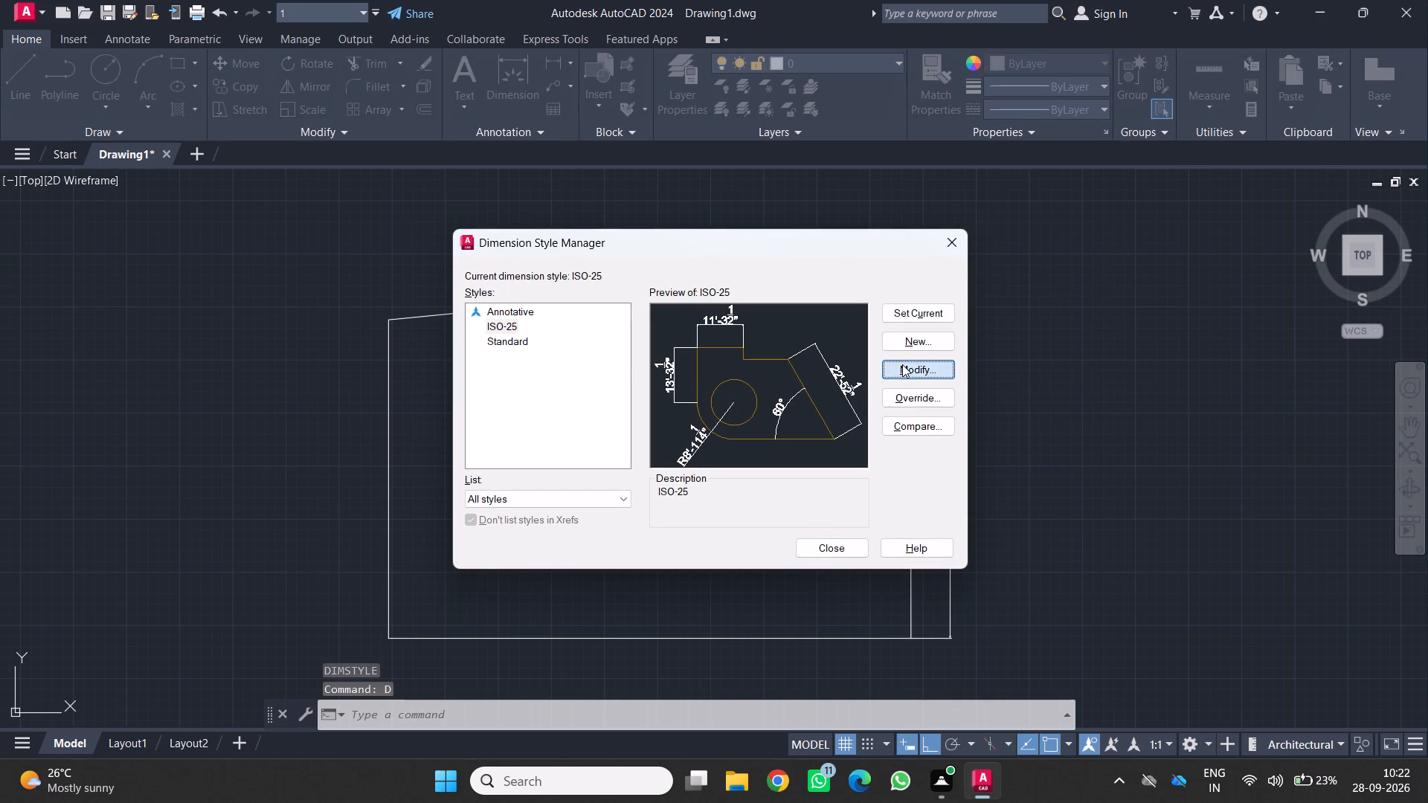
left_click(660, 337)
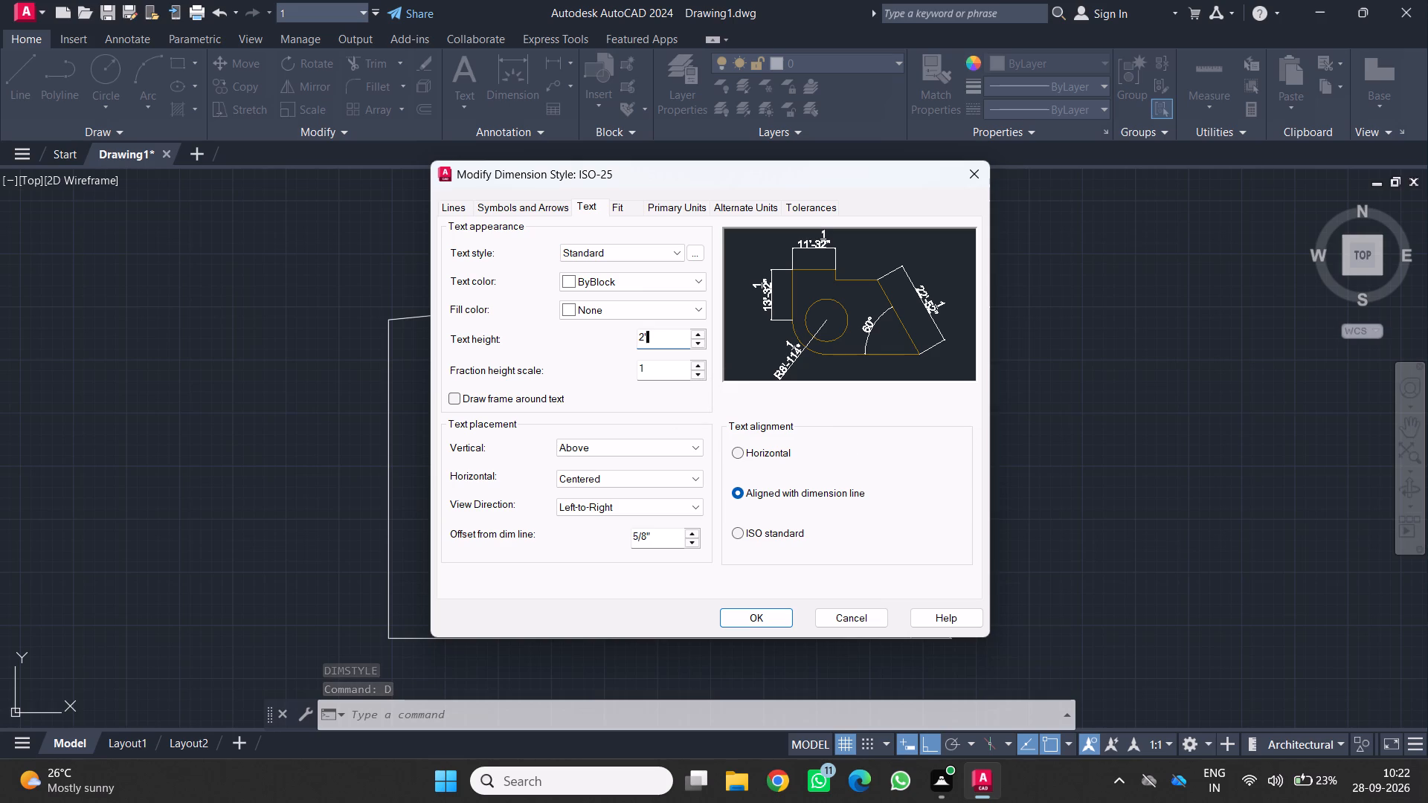
key("BackSpace")
key("BackSpace")
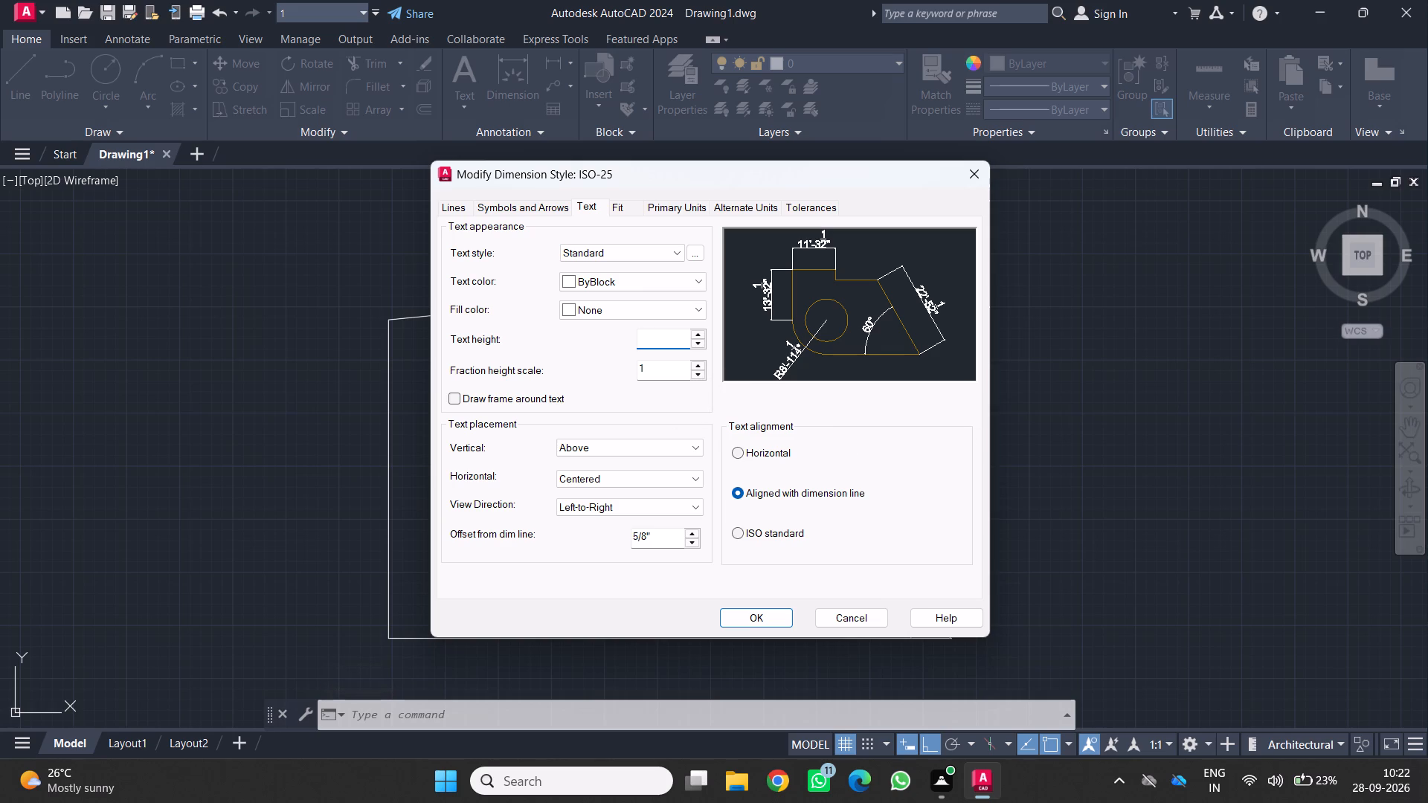
key("1")
key("apostrophe")
key("Return")
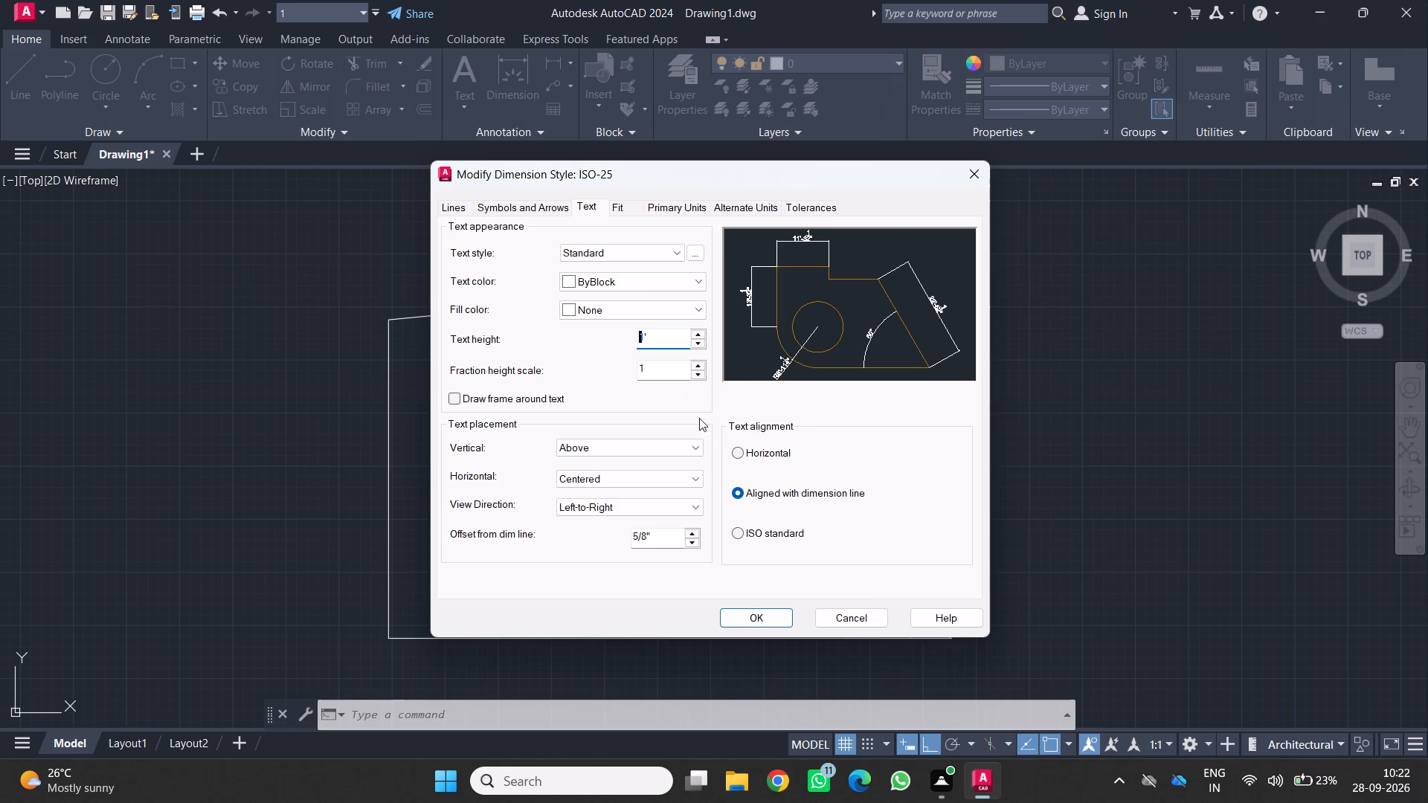
left_click(740, 616)
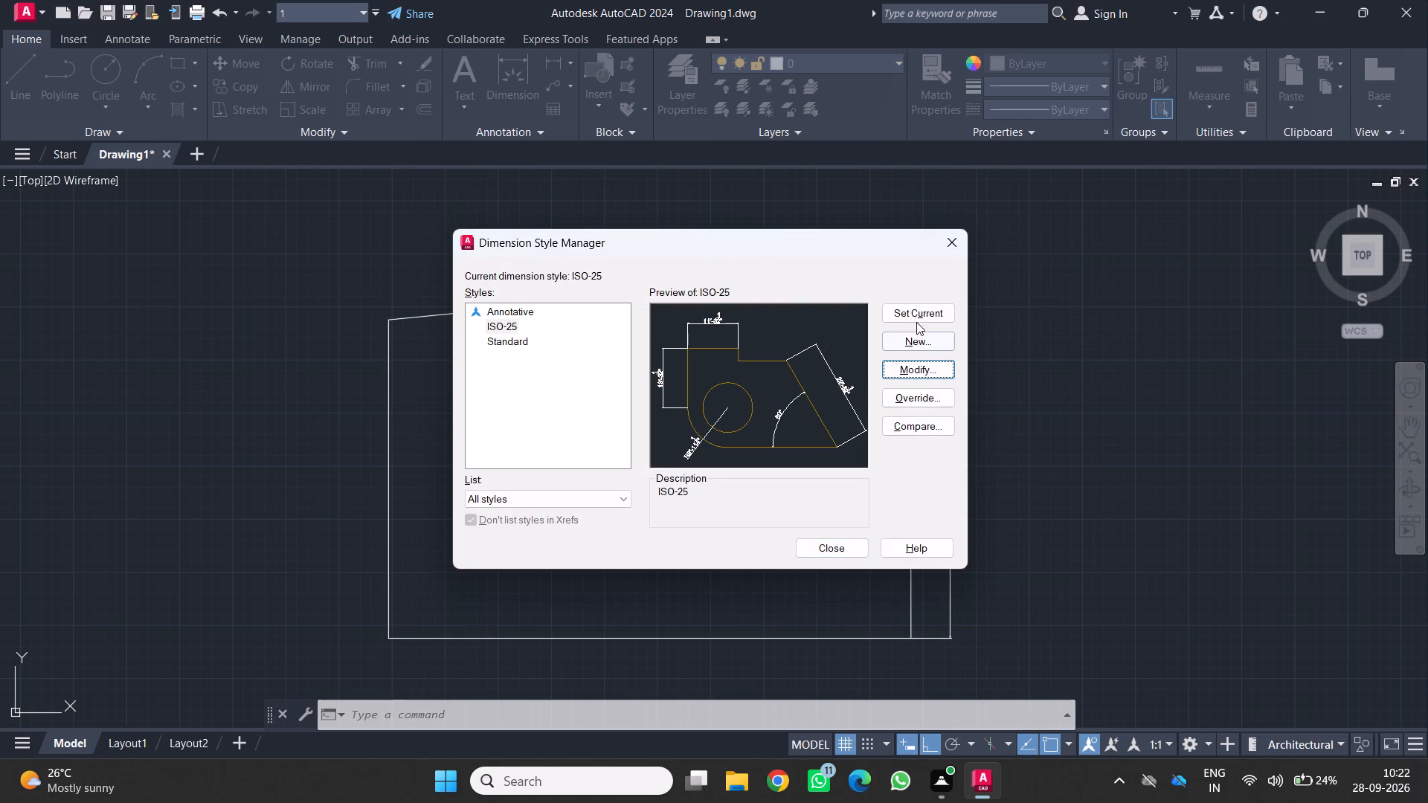
left_click(915, 302)
left_click(823, 544)
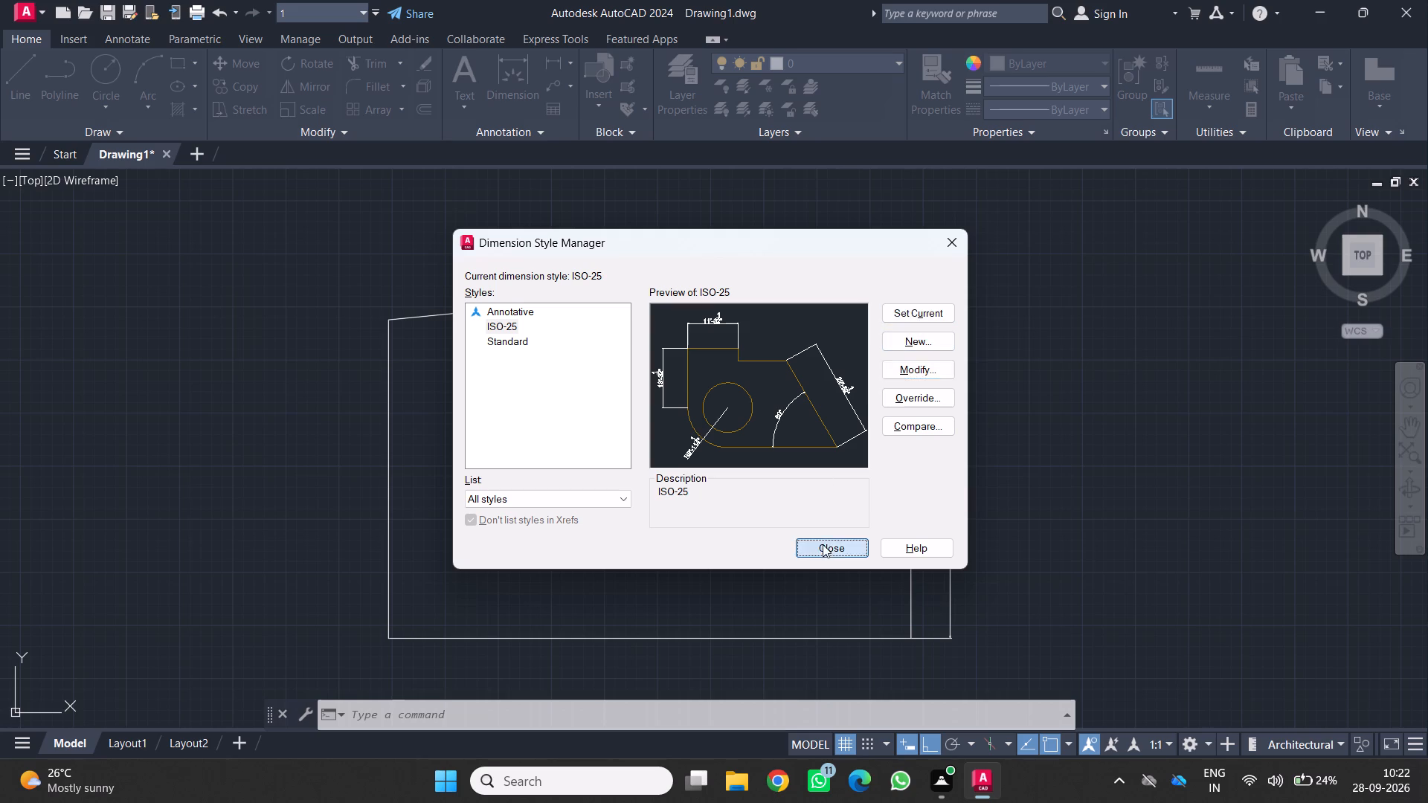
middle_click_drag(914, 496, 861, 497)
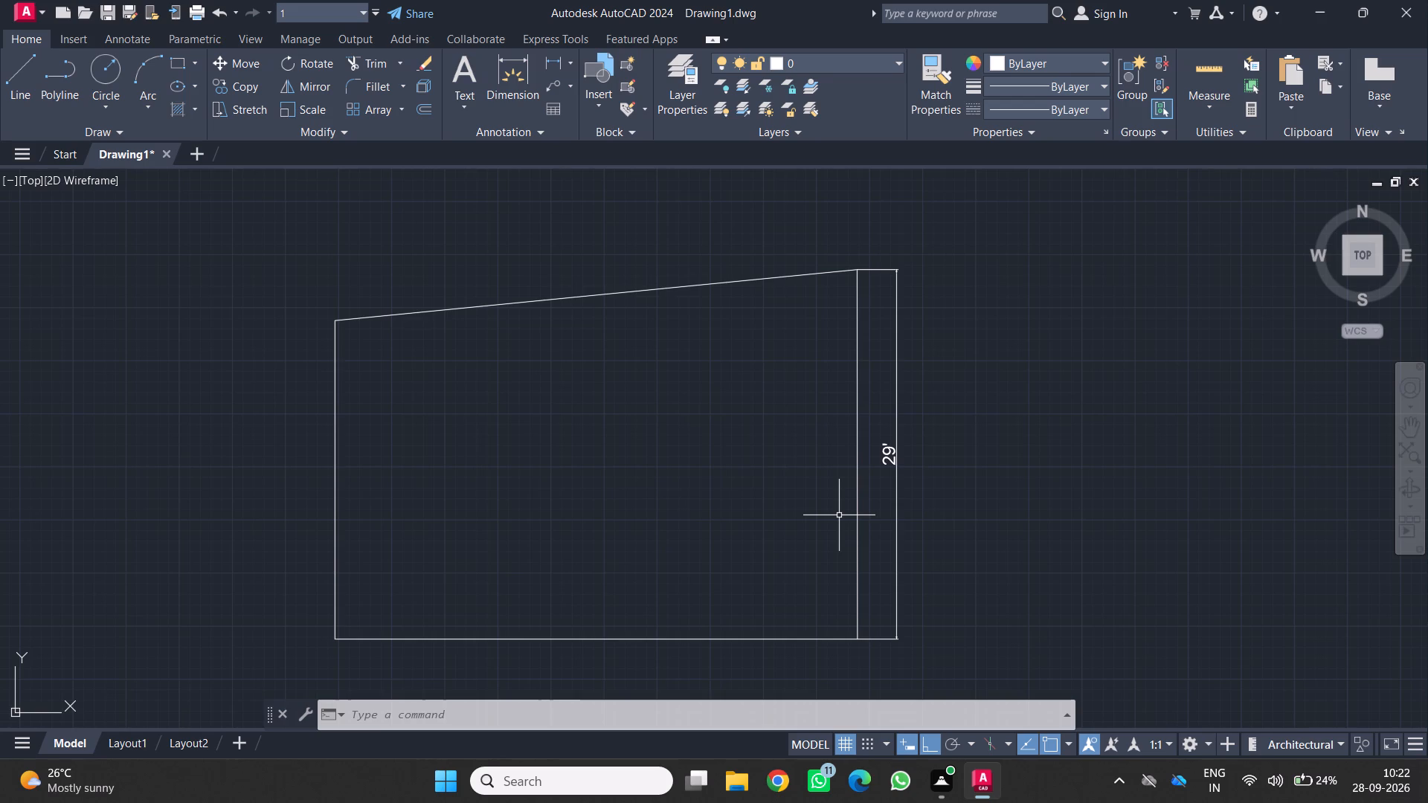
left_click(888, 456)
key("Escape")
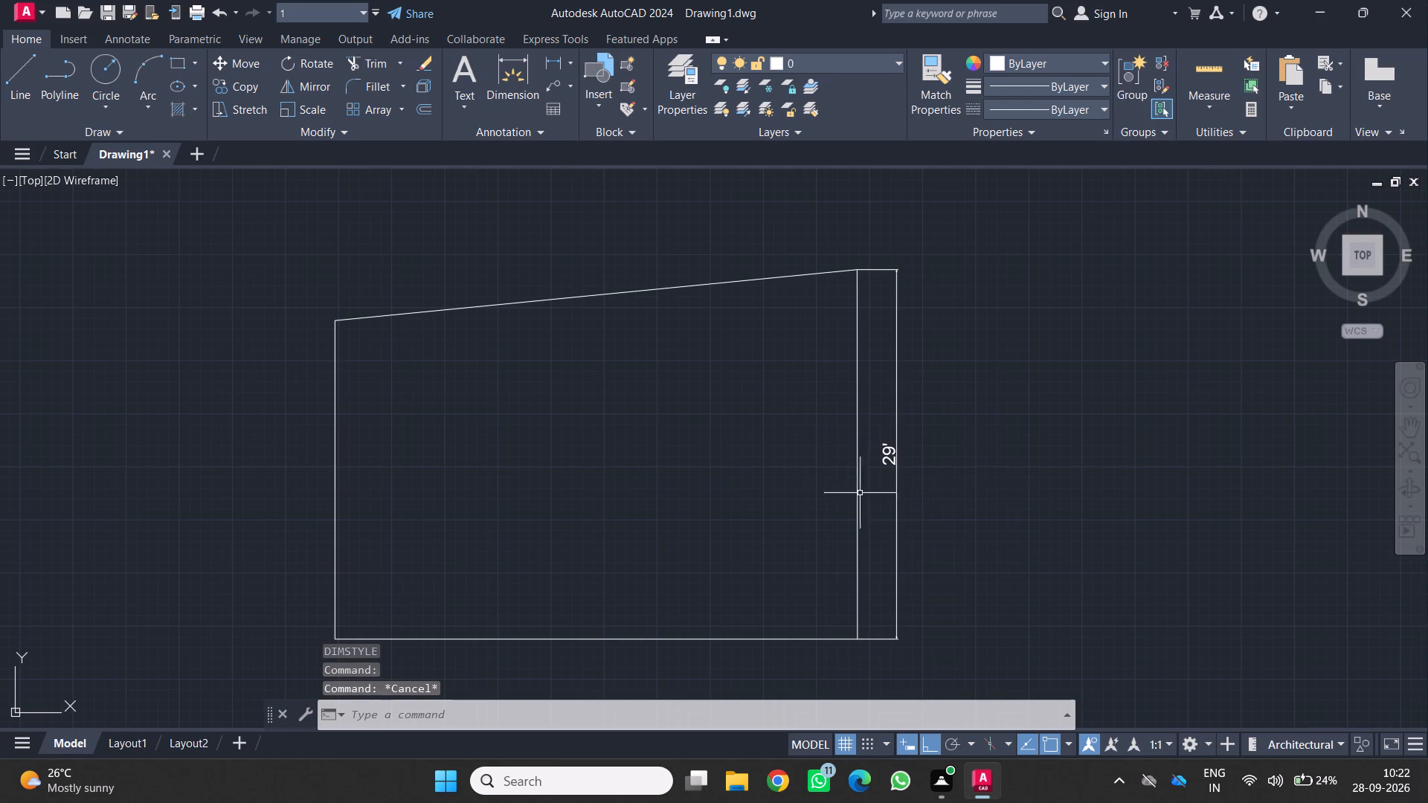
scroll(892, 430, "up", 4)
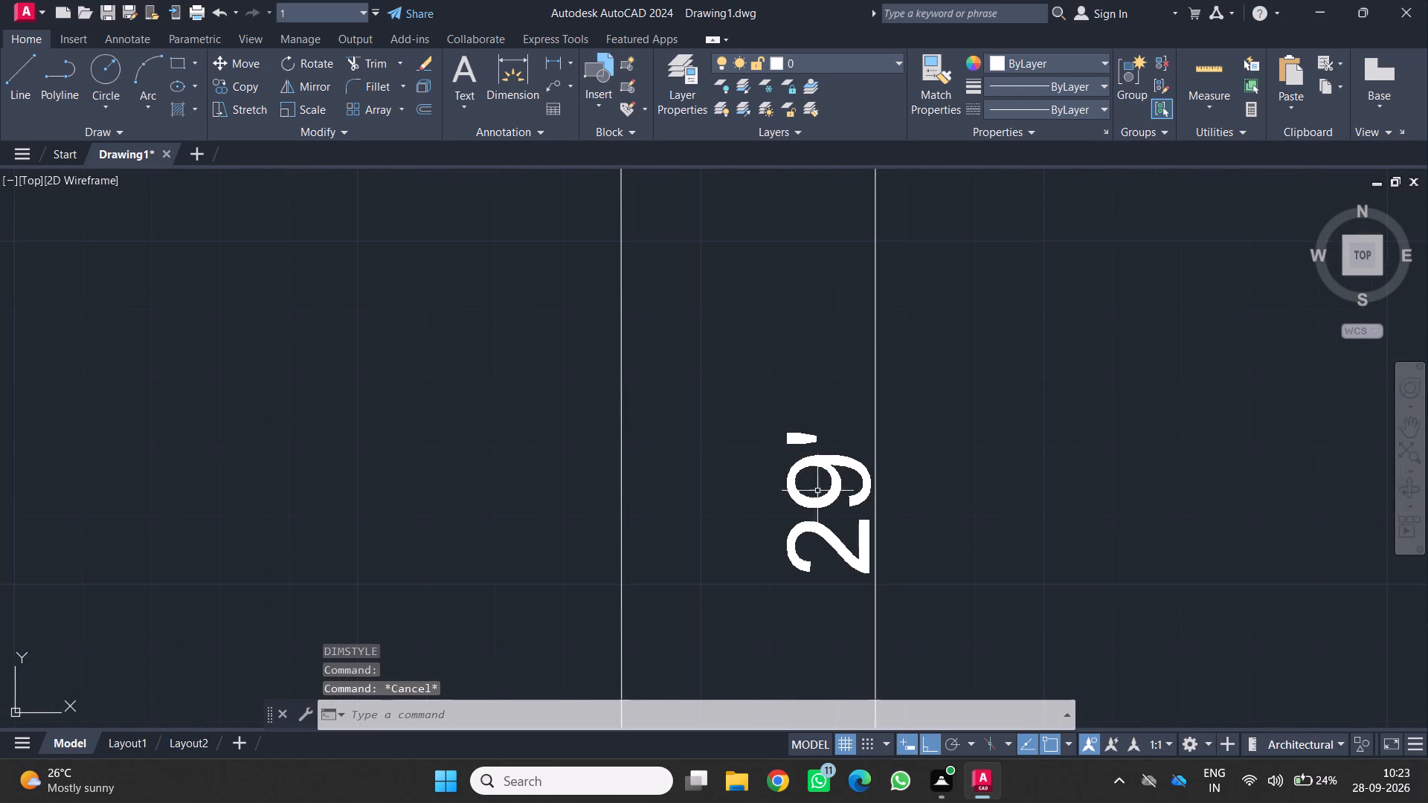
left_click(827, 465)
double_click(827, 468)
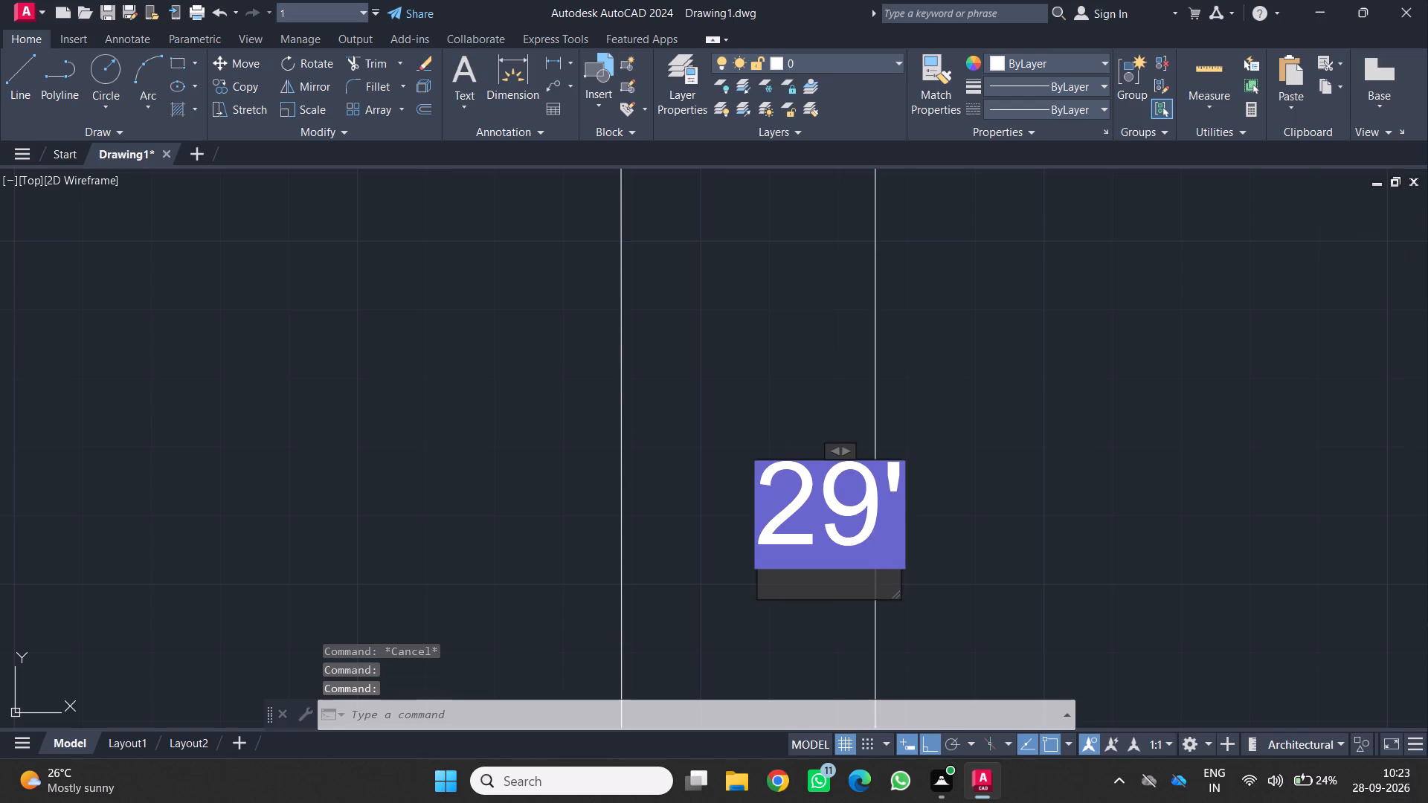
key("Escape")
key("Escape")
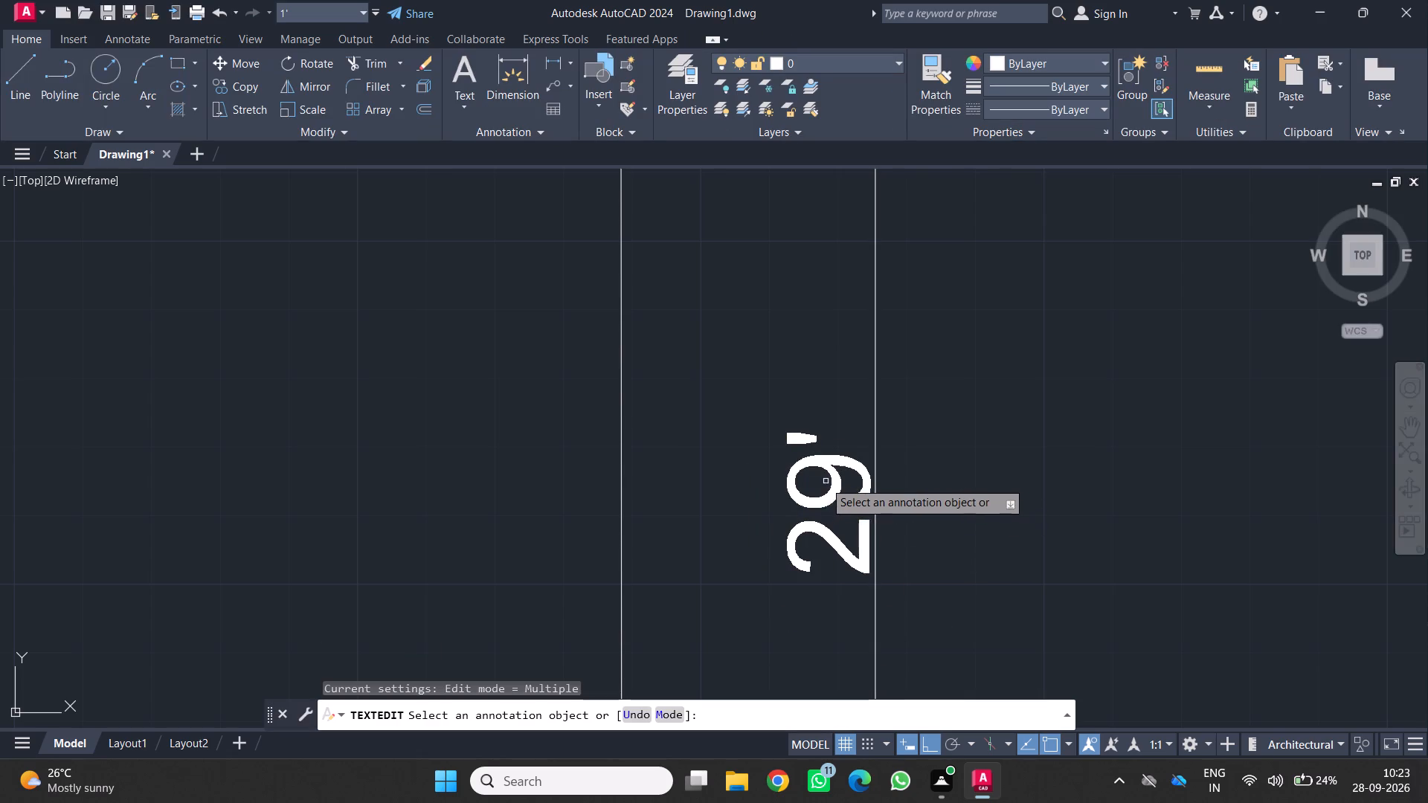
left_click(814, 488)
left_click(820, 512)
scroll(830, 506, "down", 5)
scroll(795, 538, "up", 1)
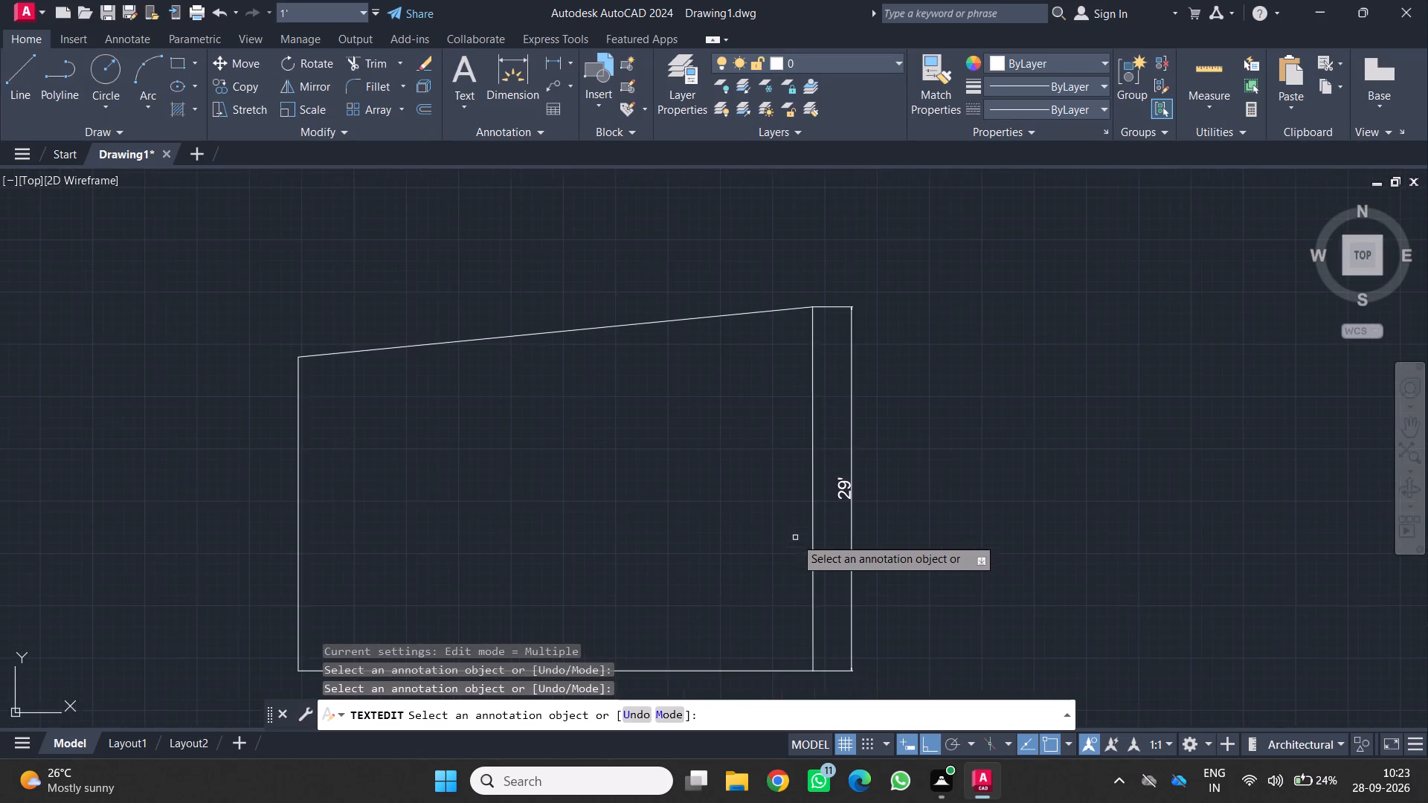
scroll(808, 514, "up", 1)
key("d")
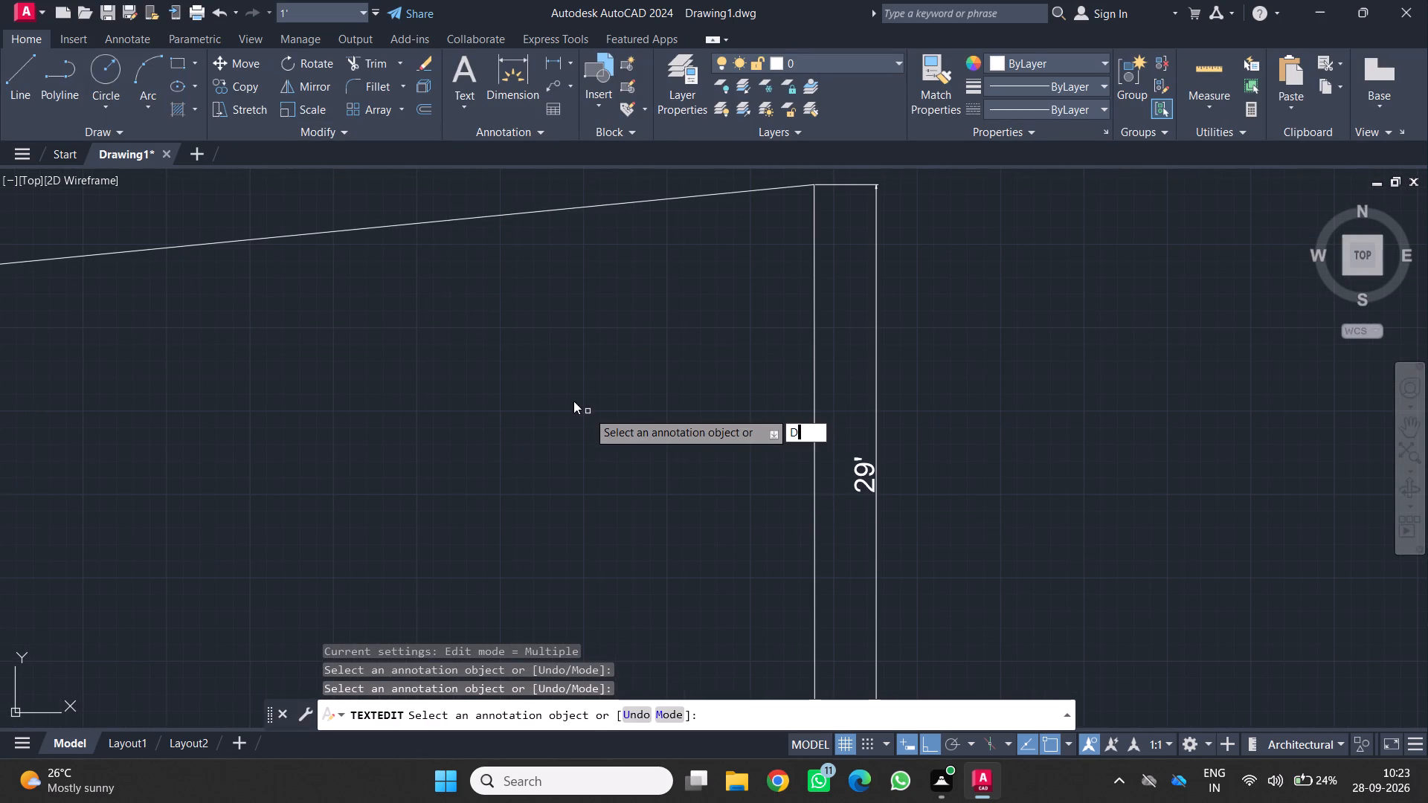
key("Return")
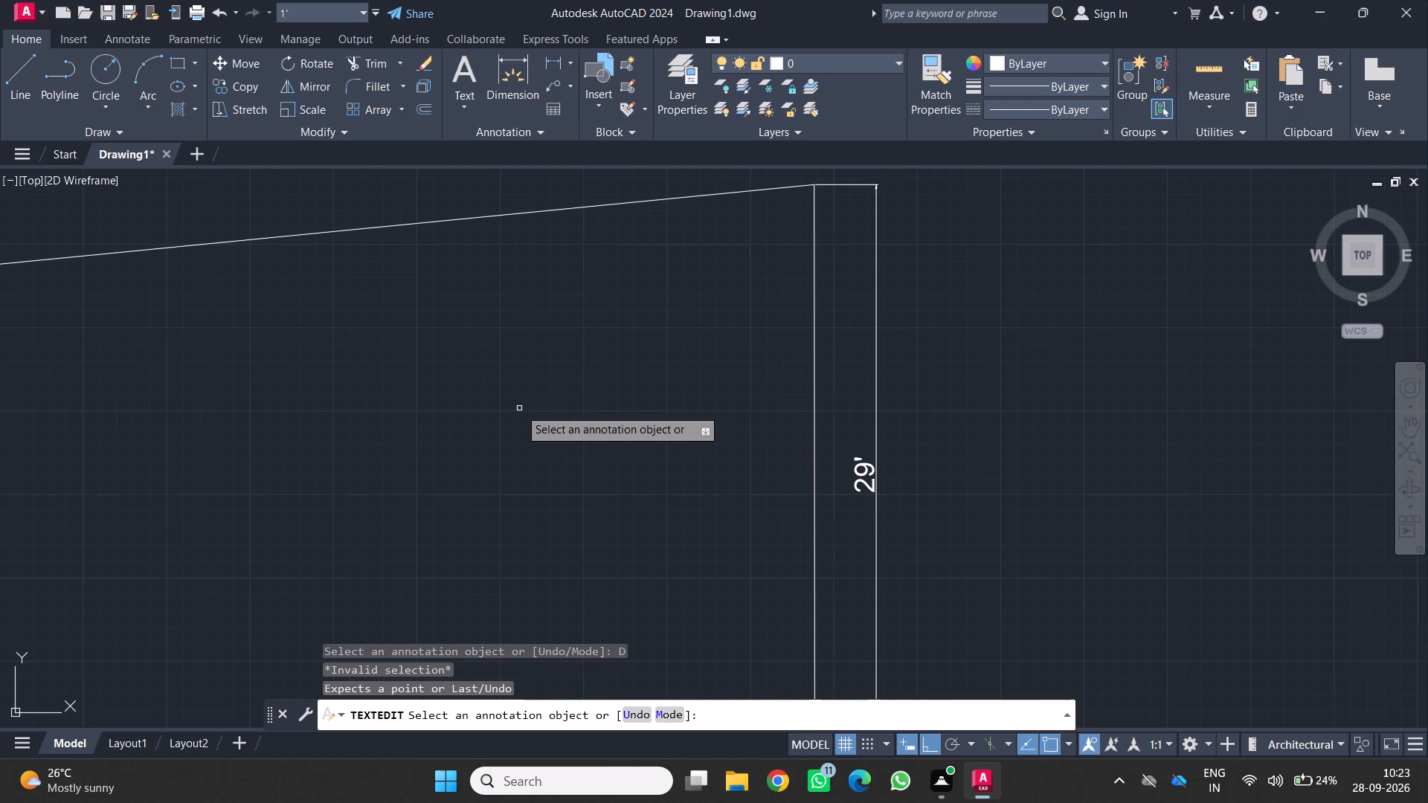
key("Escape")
Set the text alignment of the ISO-25 dimension style to Horizontal and make it the current style.
key("d")
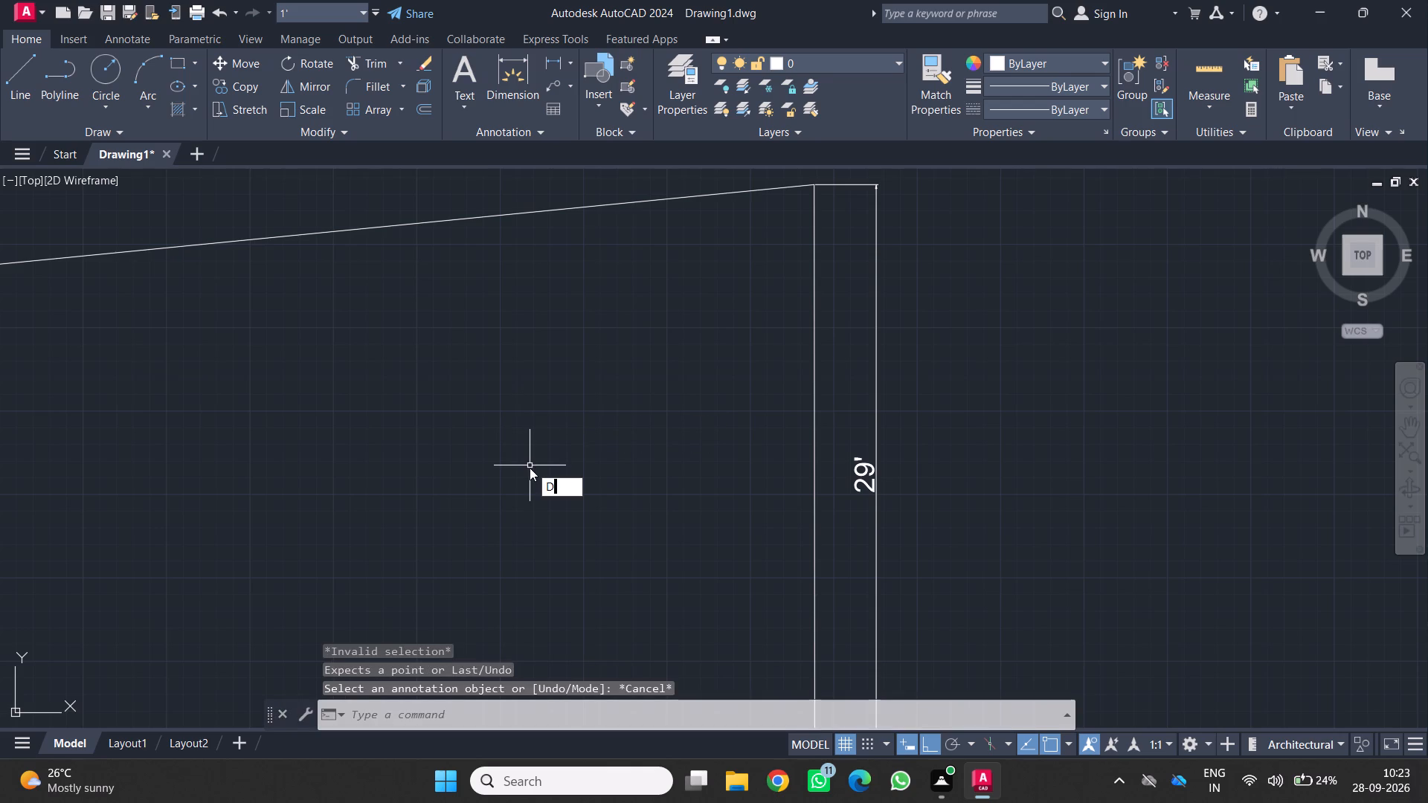
key("Return")
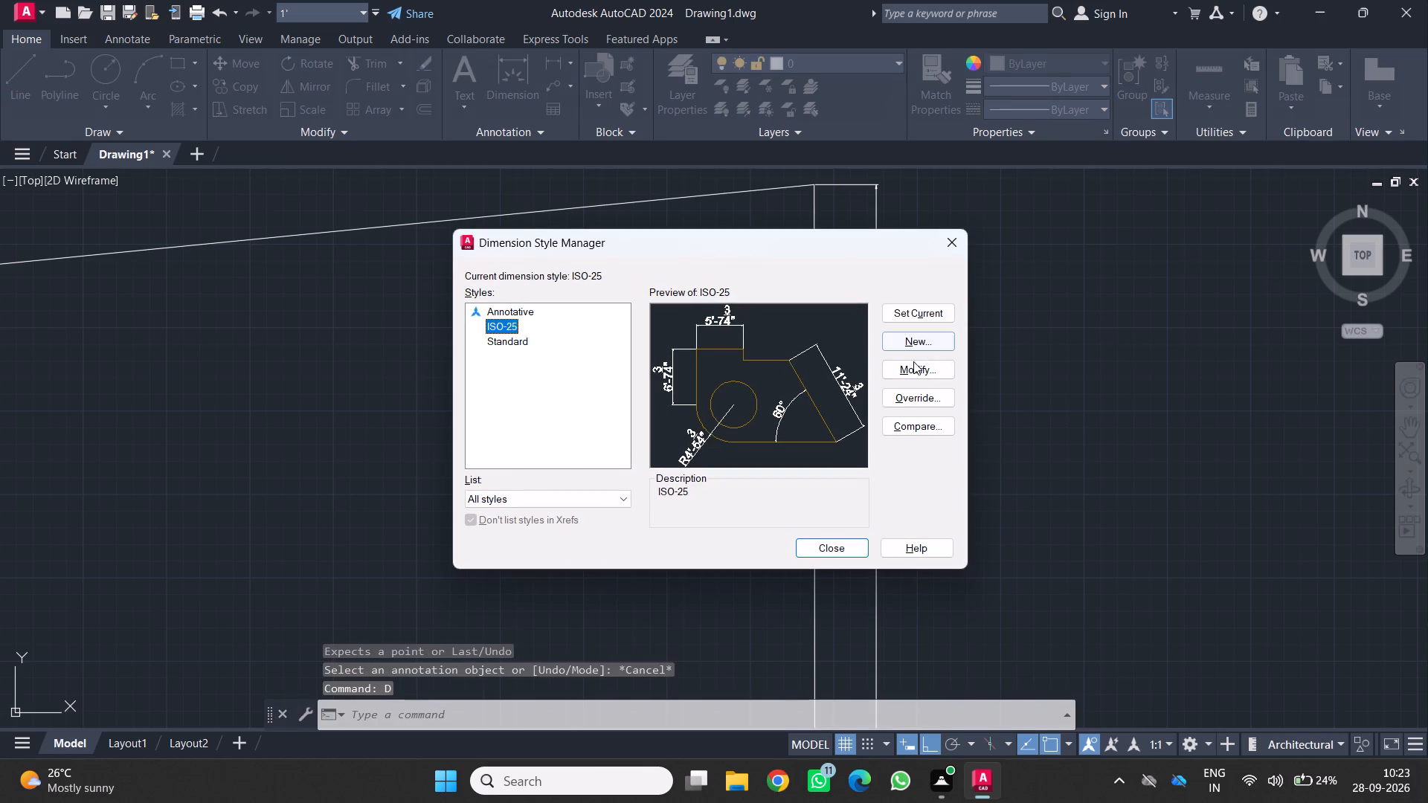
left_click(909, 367)
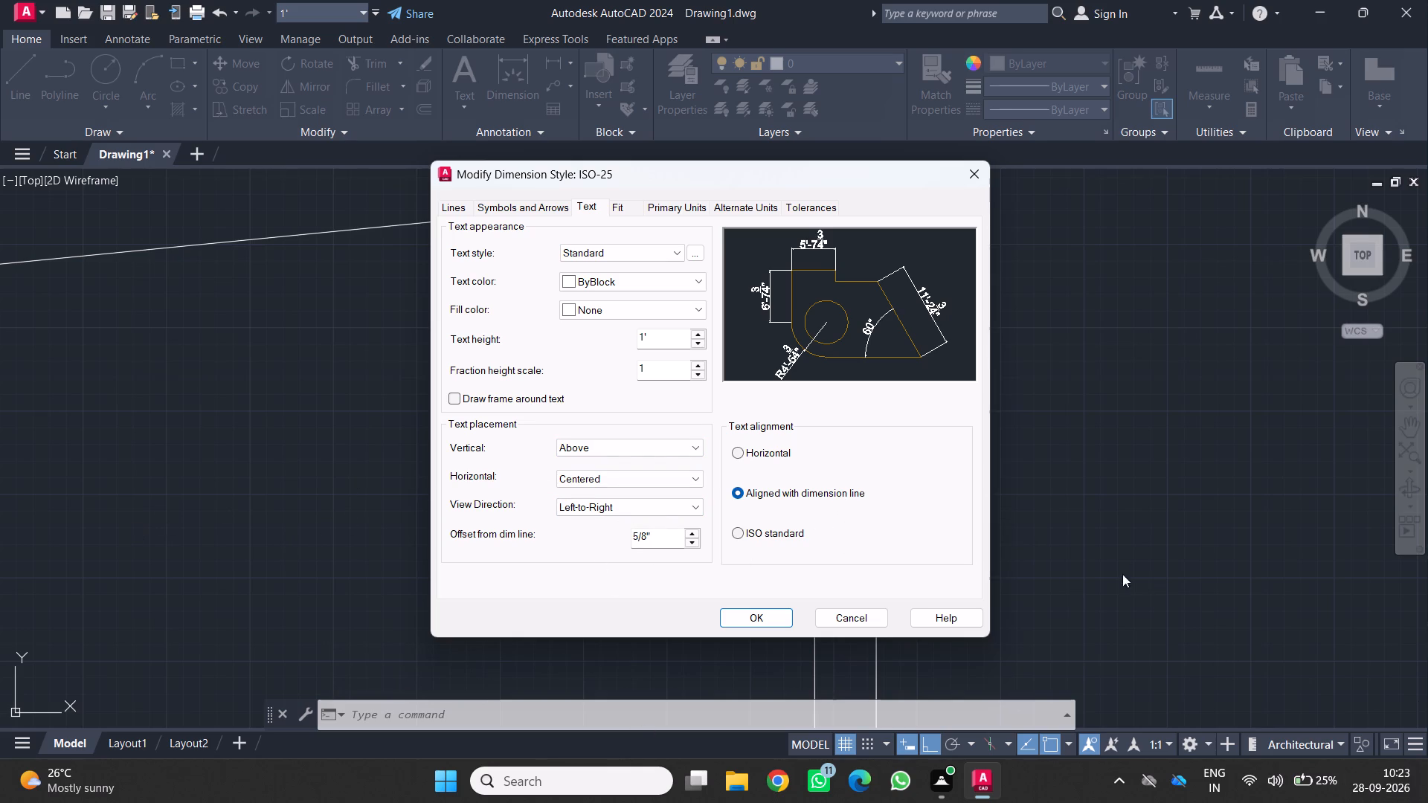
left_click(739, 449)
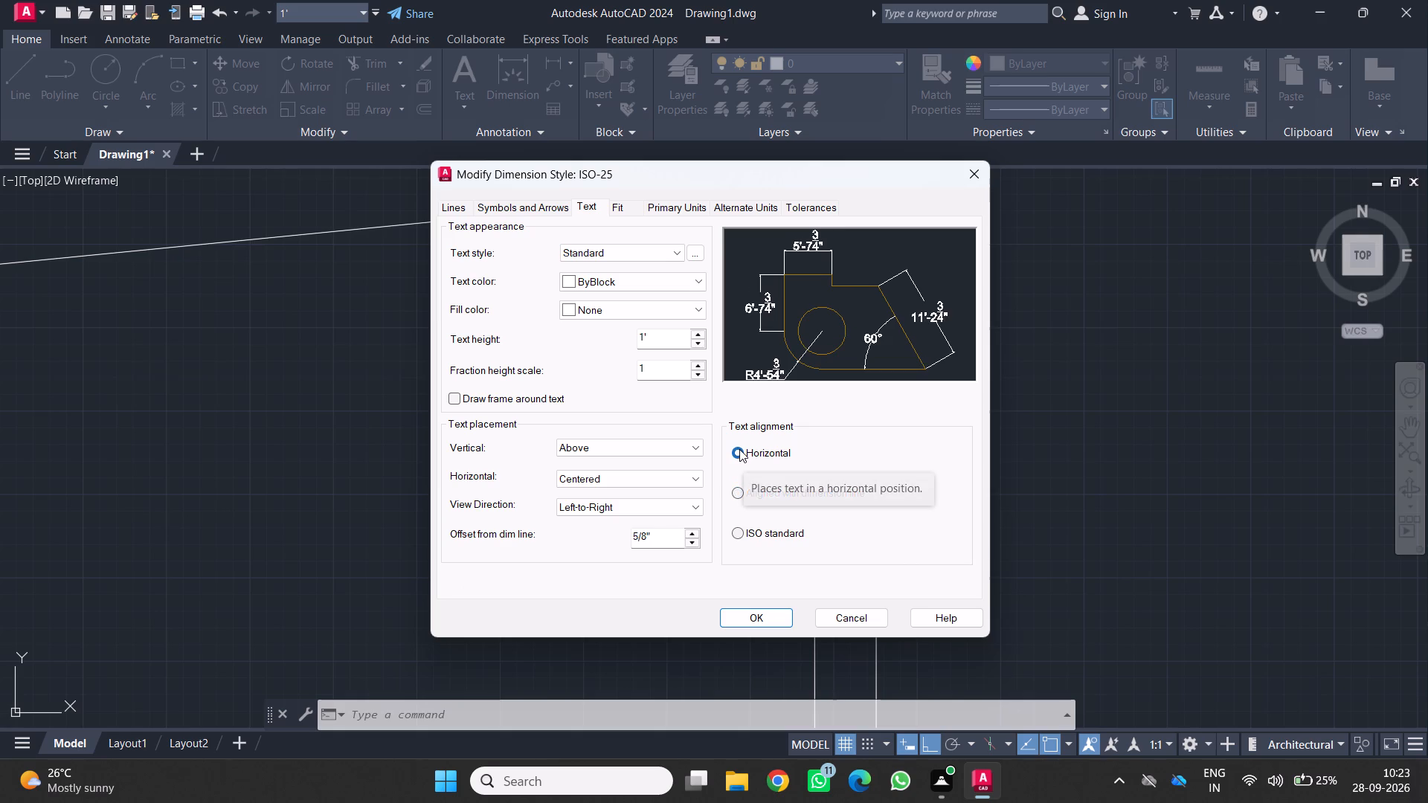
left_click(762, 619)
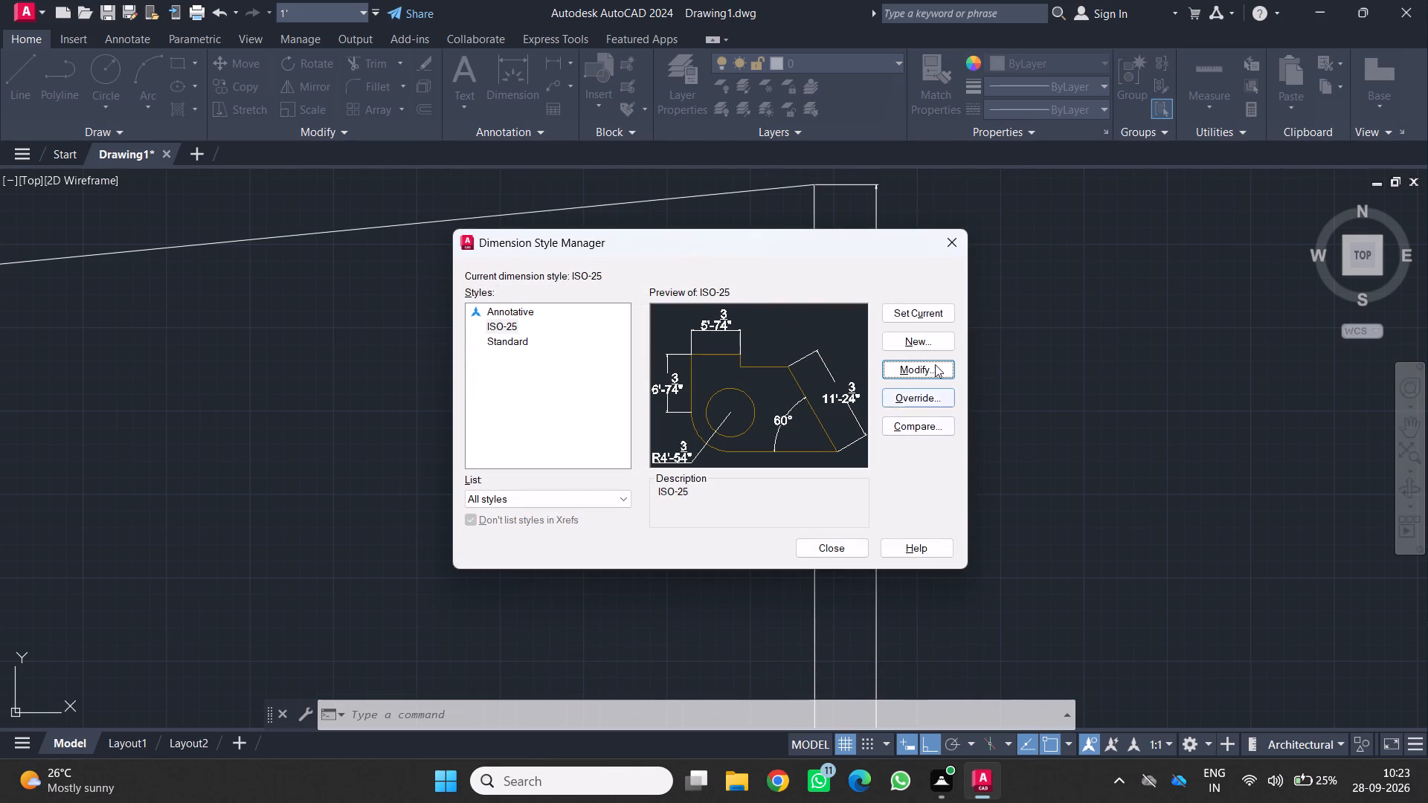
left_click(930, 306)
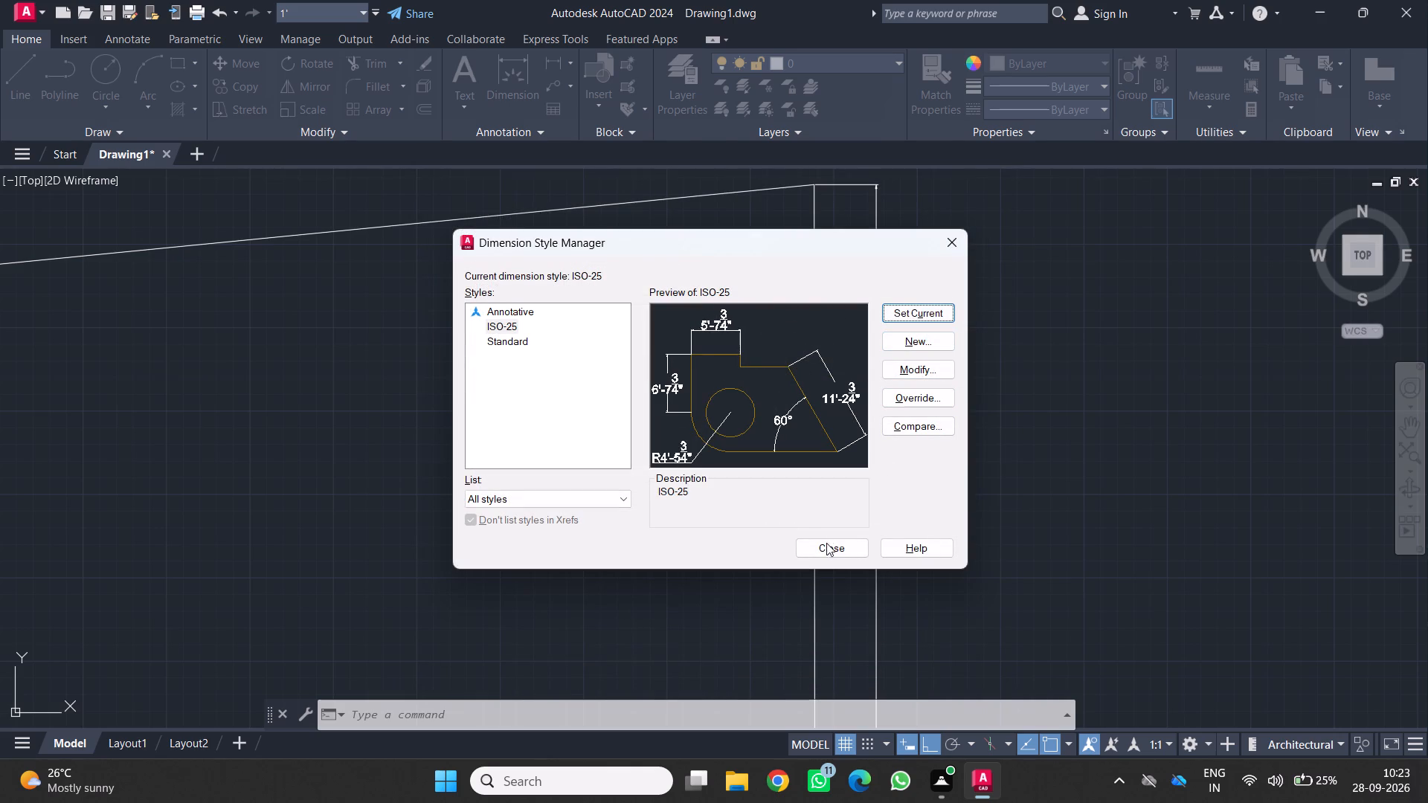
left_click(831, 551)
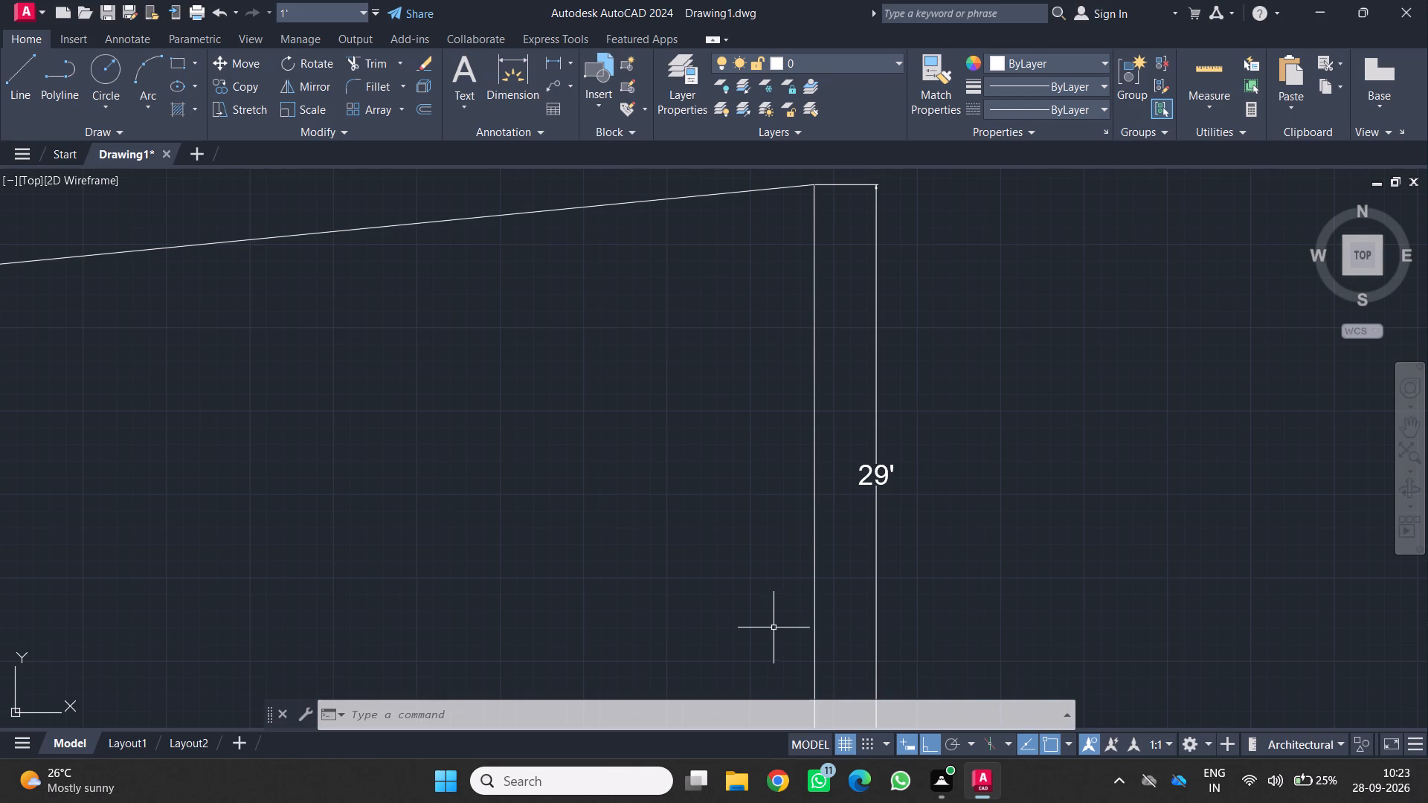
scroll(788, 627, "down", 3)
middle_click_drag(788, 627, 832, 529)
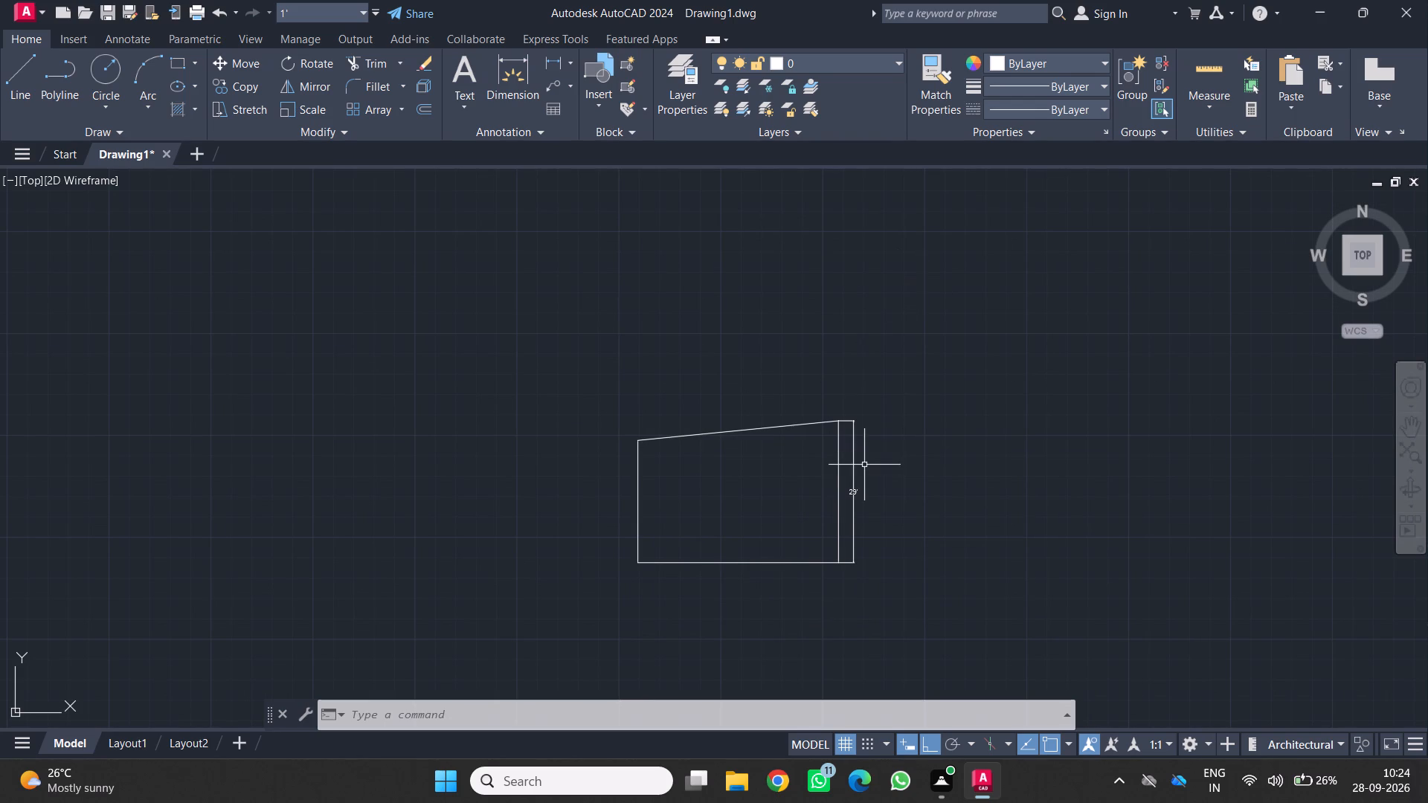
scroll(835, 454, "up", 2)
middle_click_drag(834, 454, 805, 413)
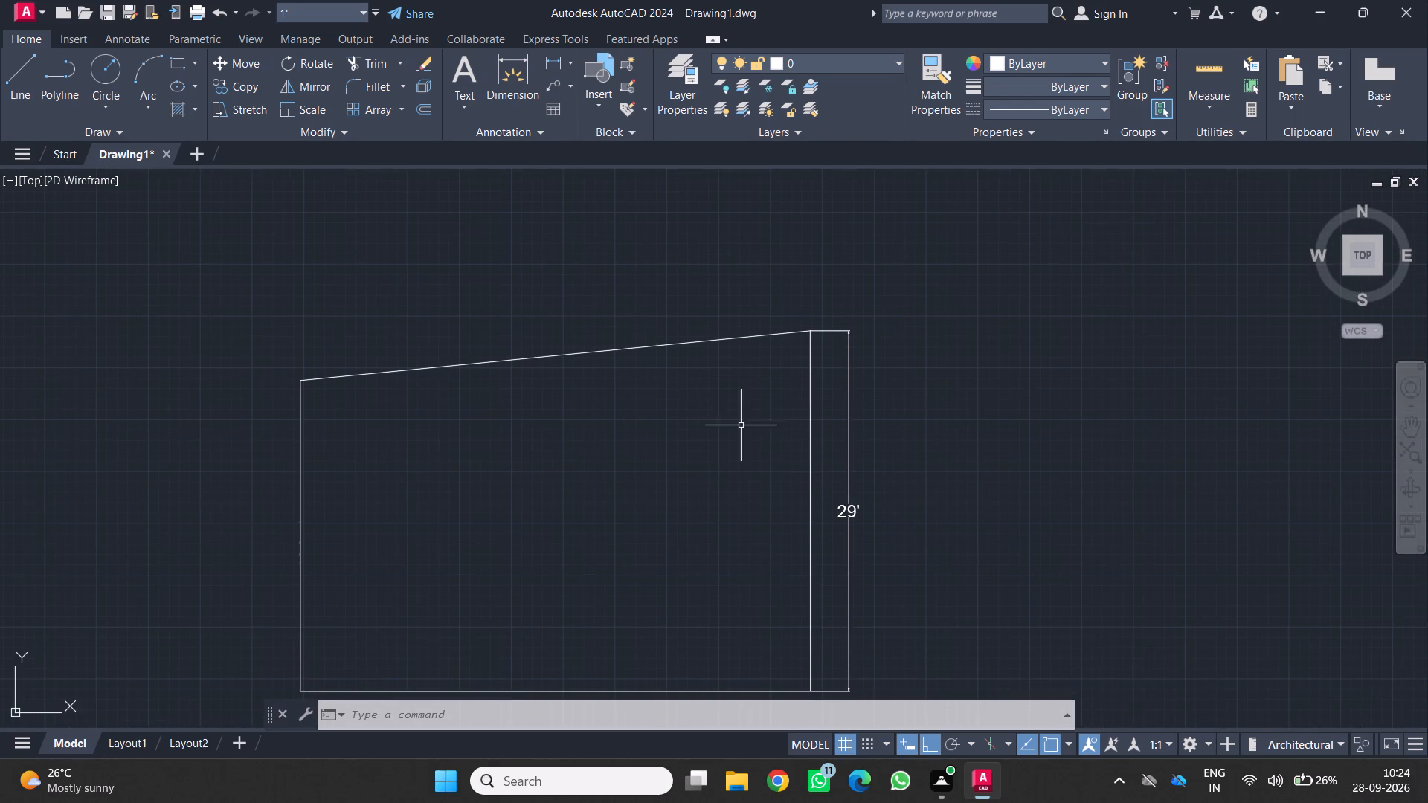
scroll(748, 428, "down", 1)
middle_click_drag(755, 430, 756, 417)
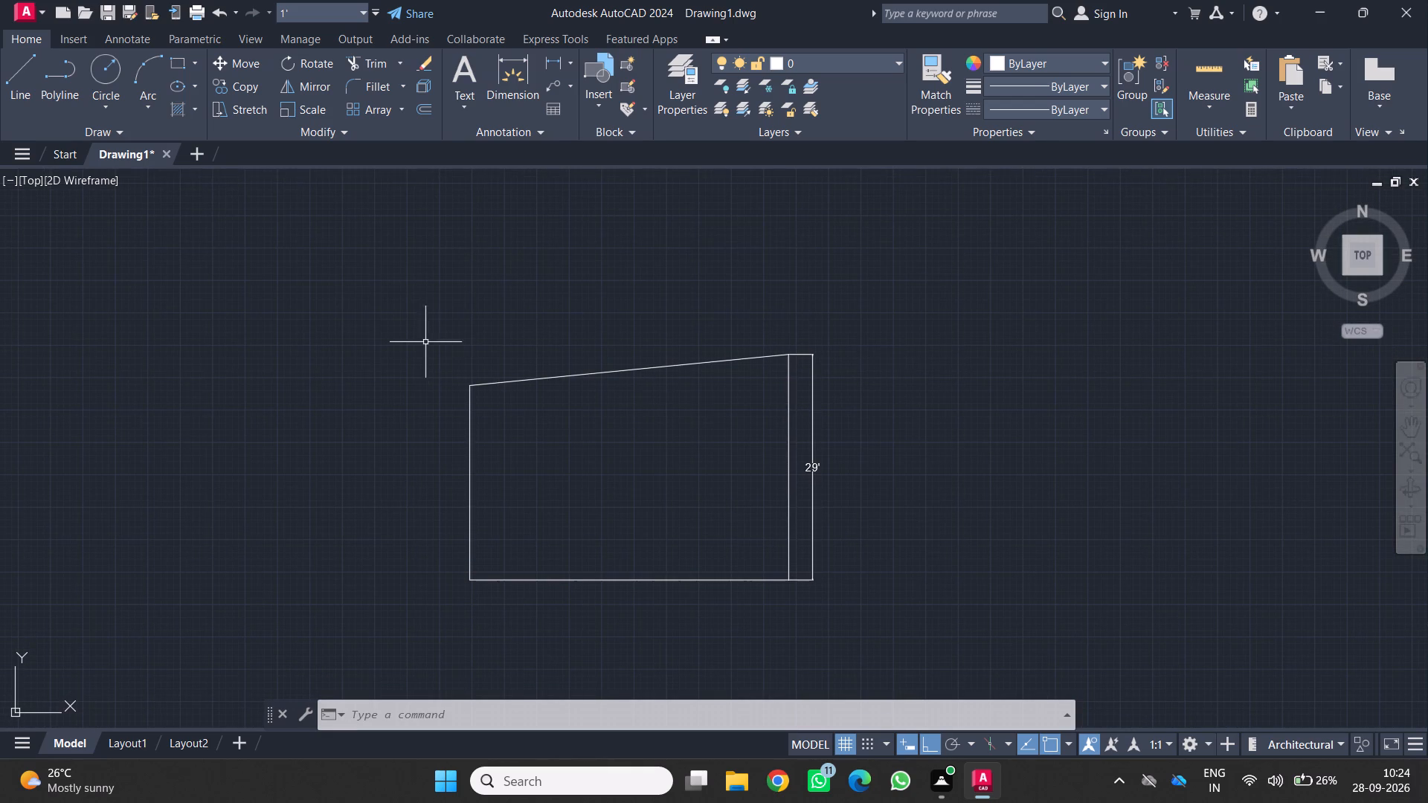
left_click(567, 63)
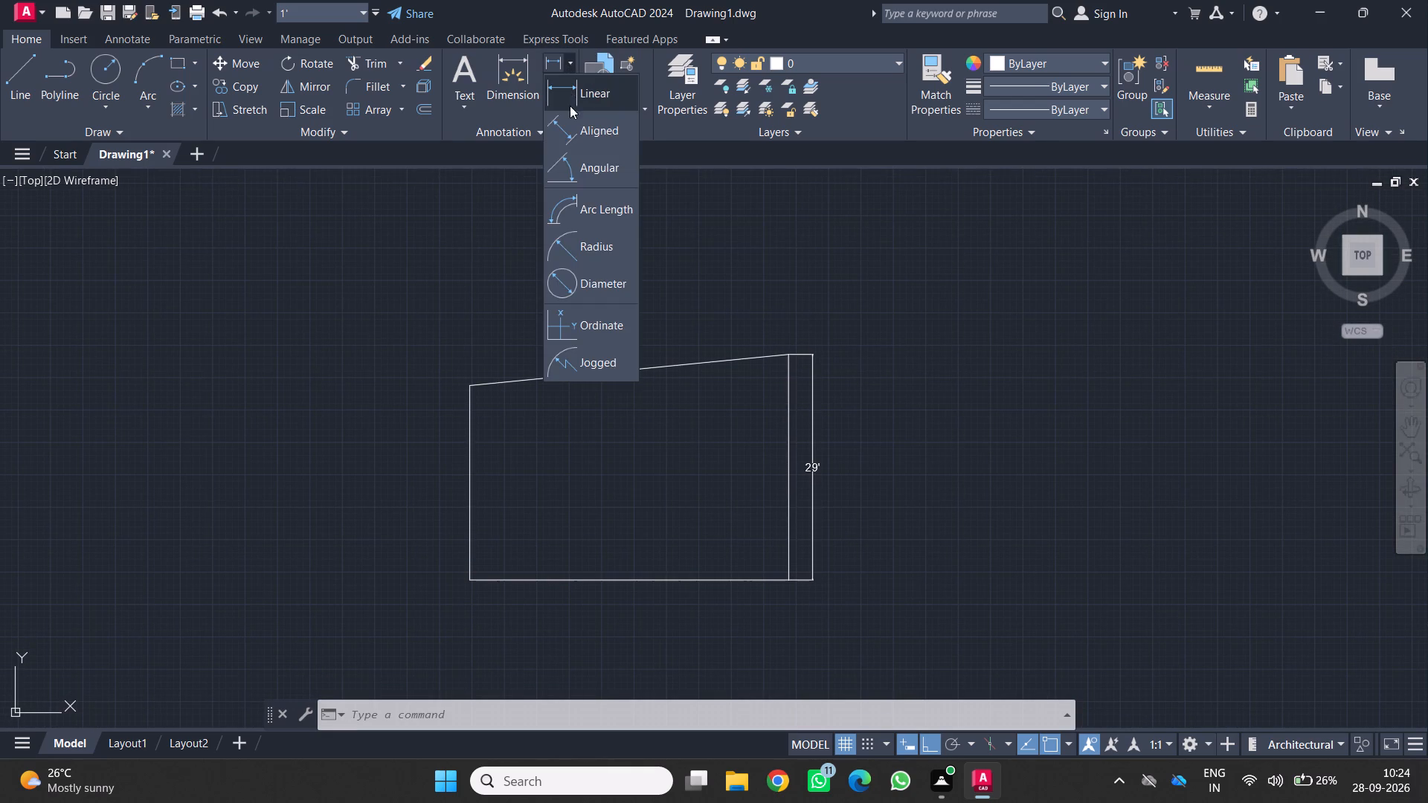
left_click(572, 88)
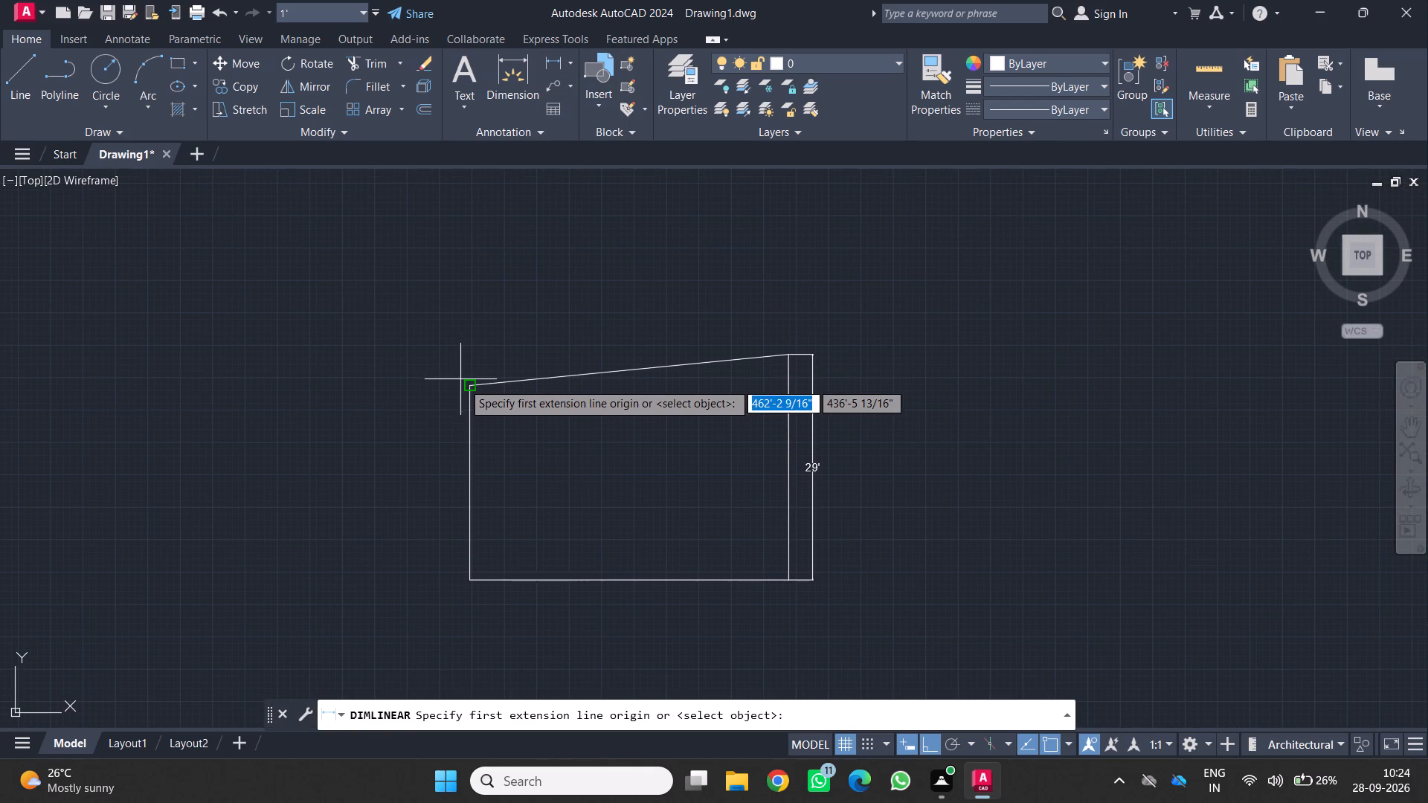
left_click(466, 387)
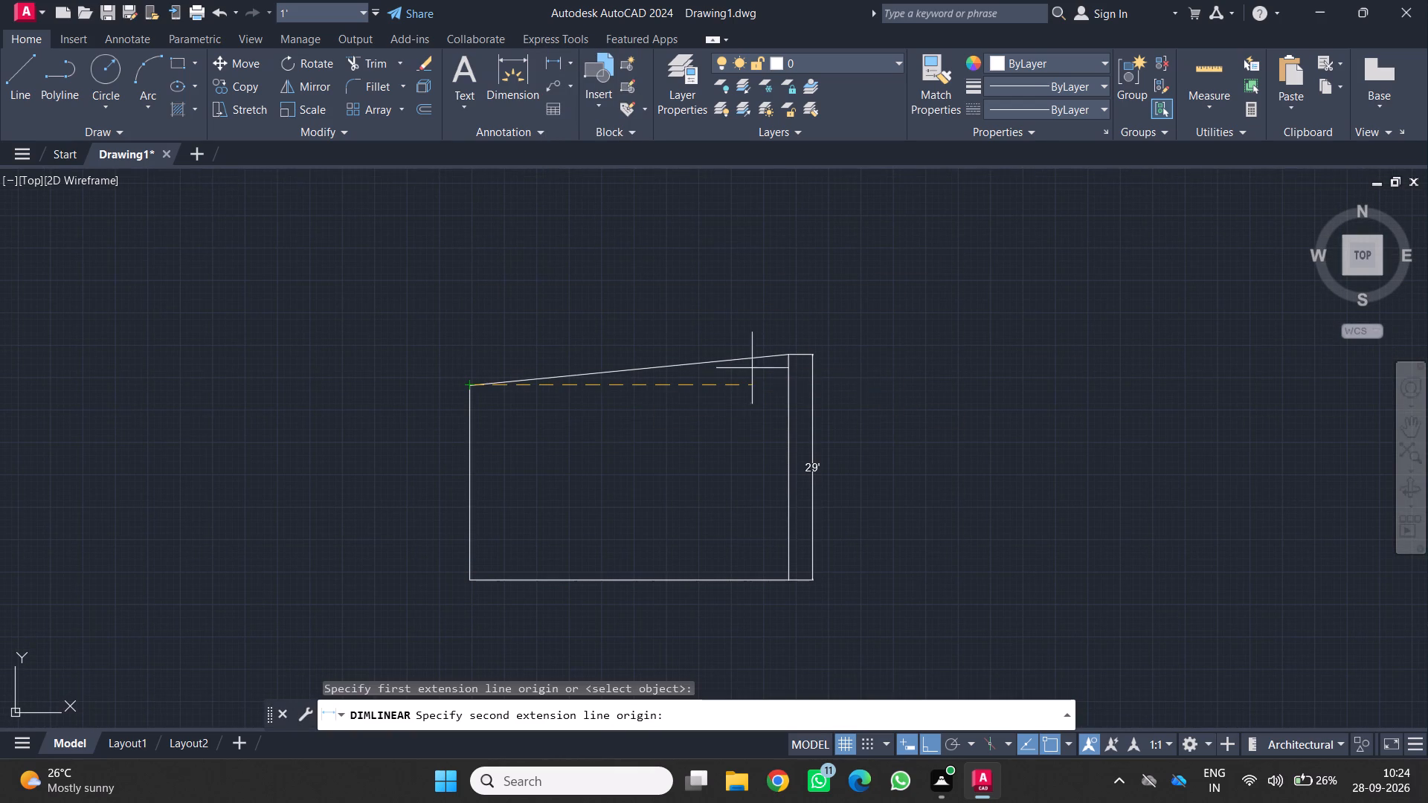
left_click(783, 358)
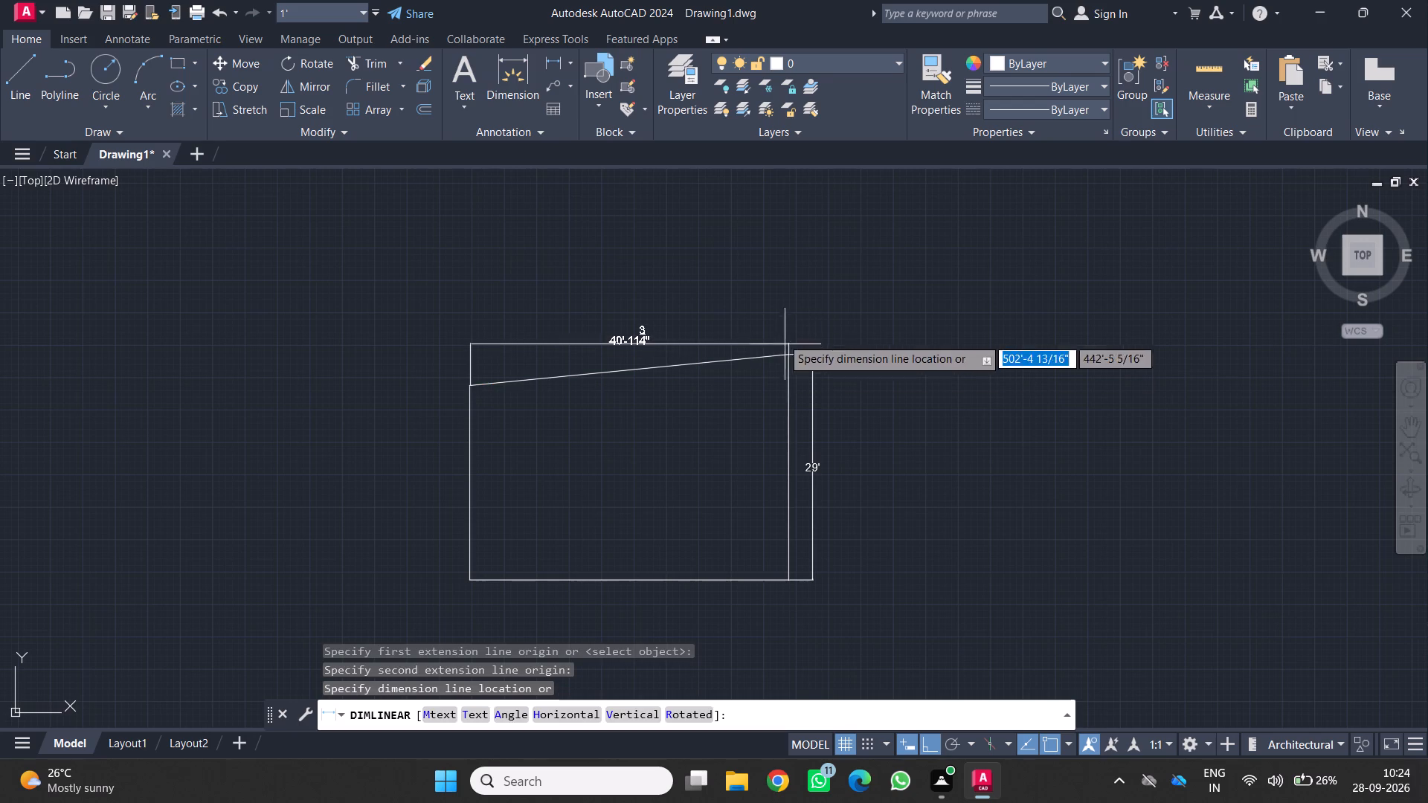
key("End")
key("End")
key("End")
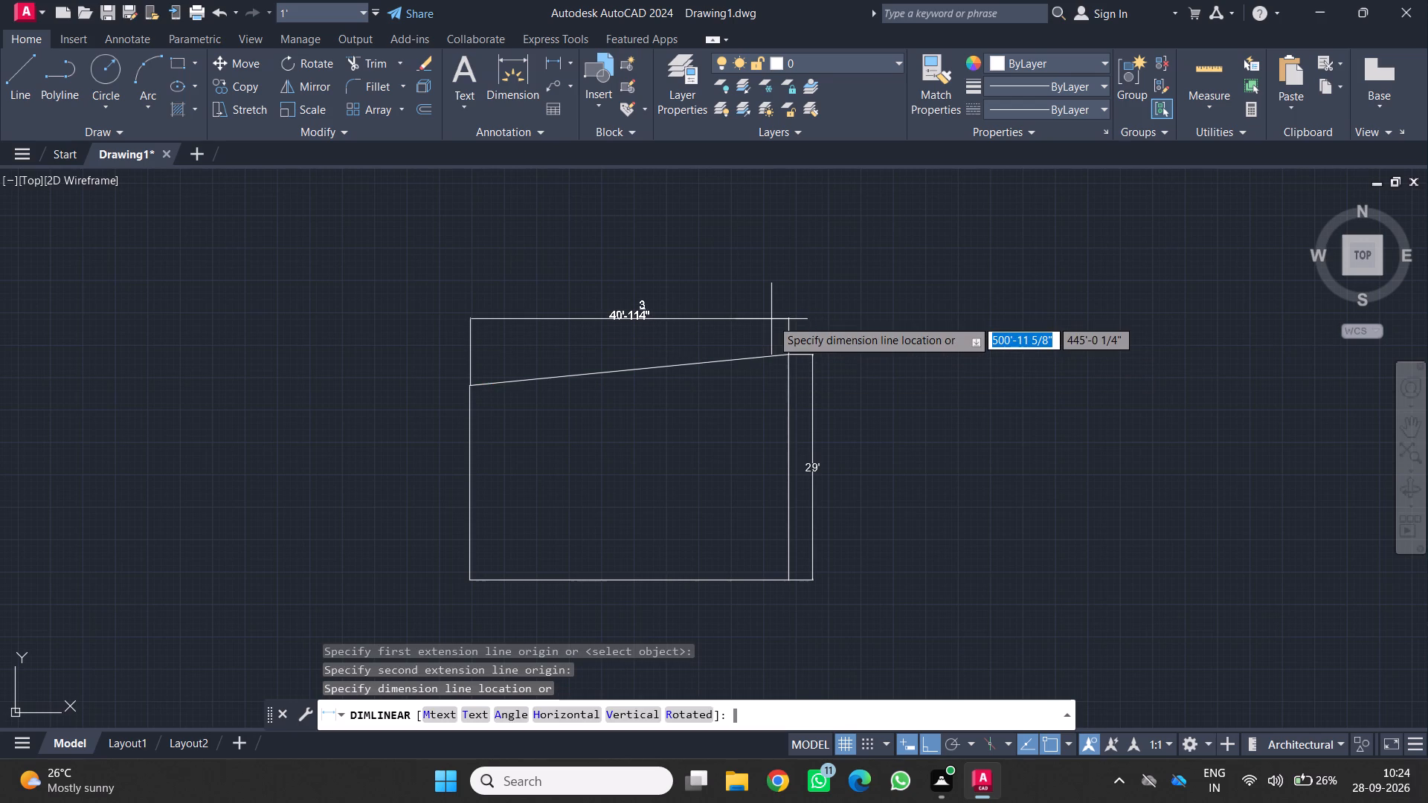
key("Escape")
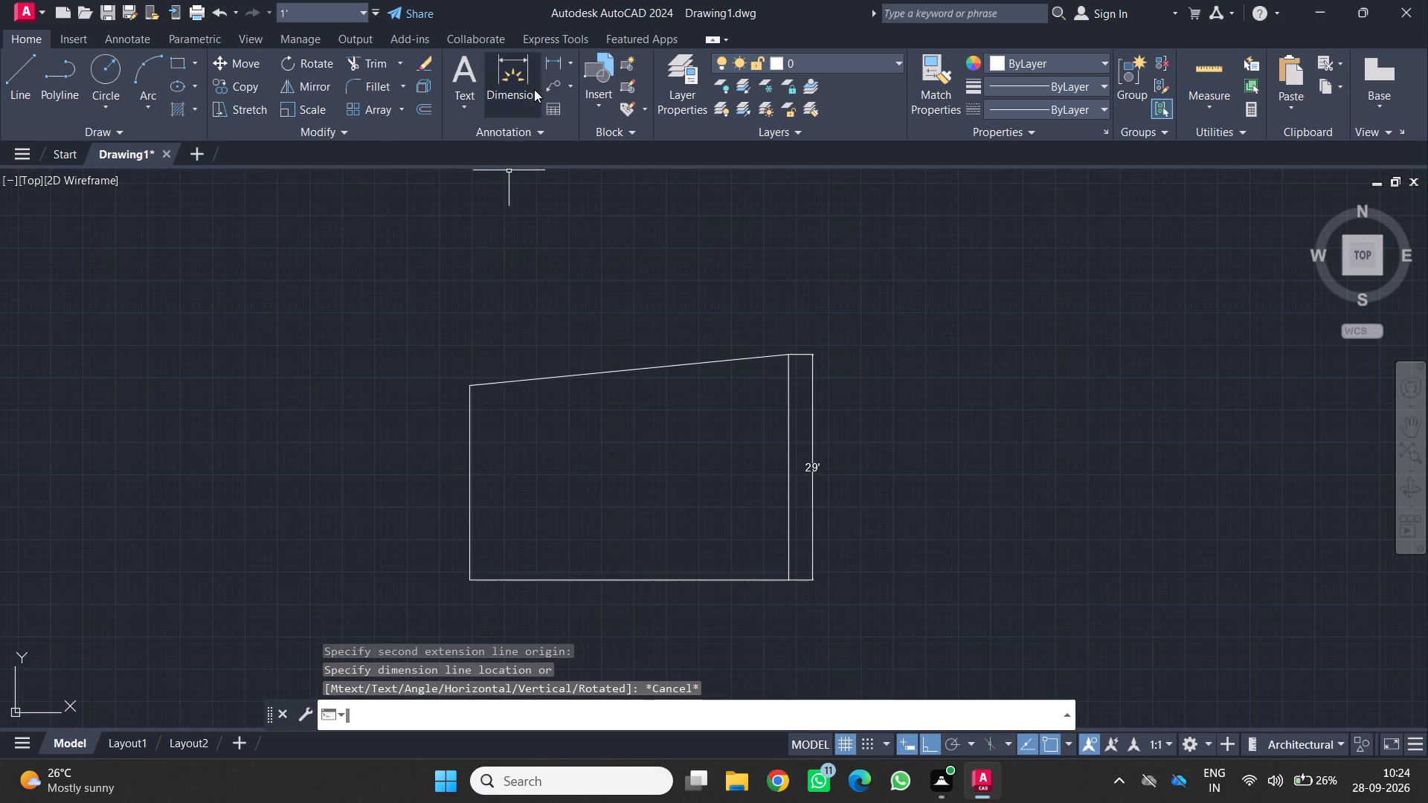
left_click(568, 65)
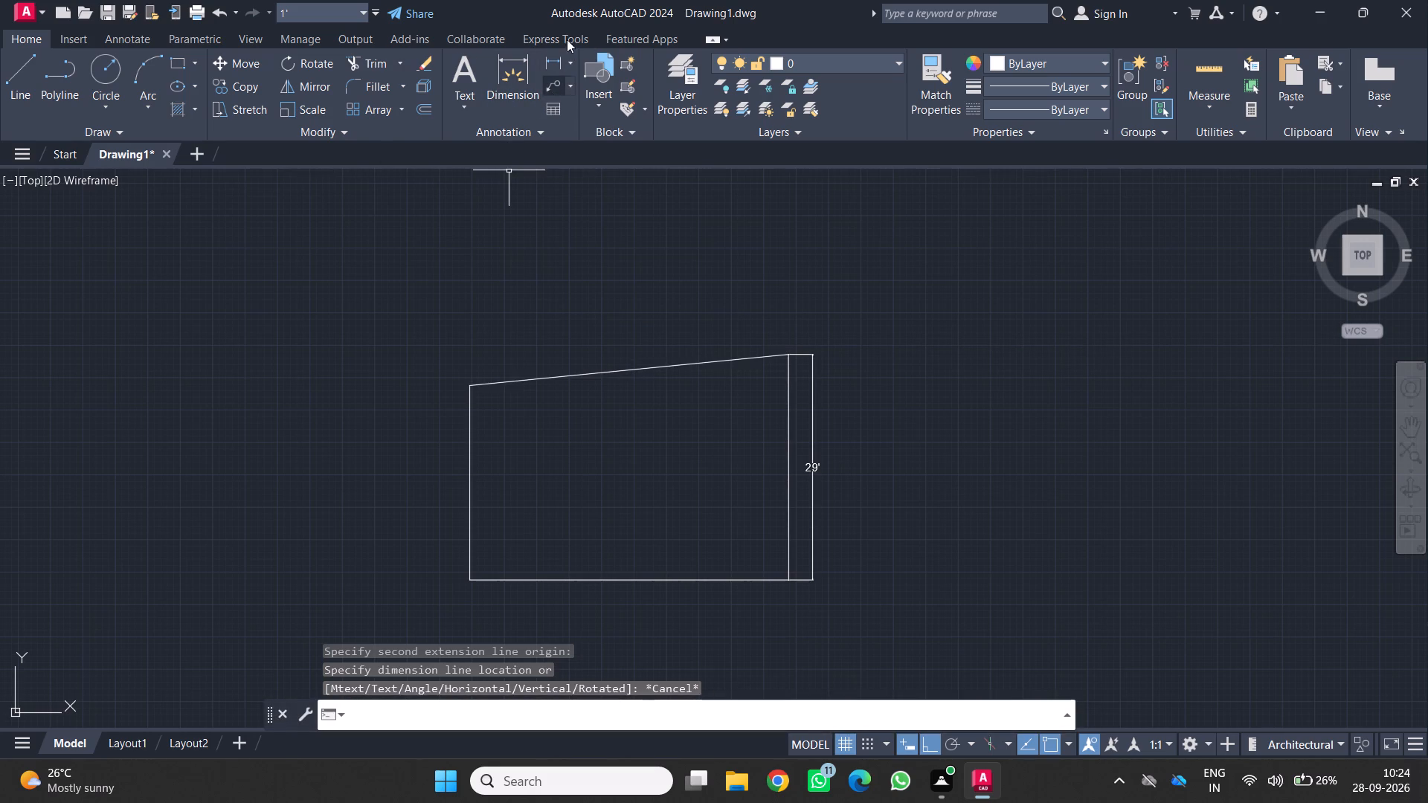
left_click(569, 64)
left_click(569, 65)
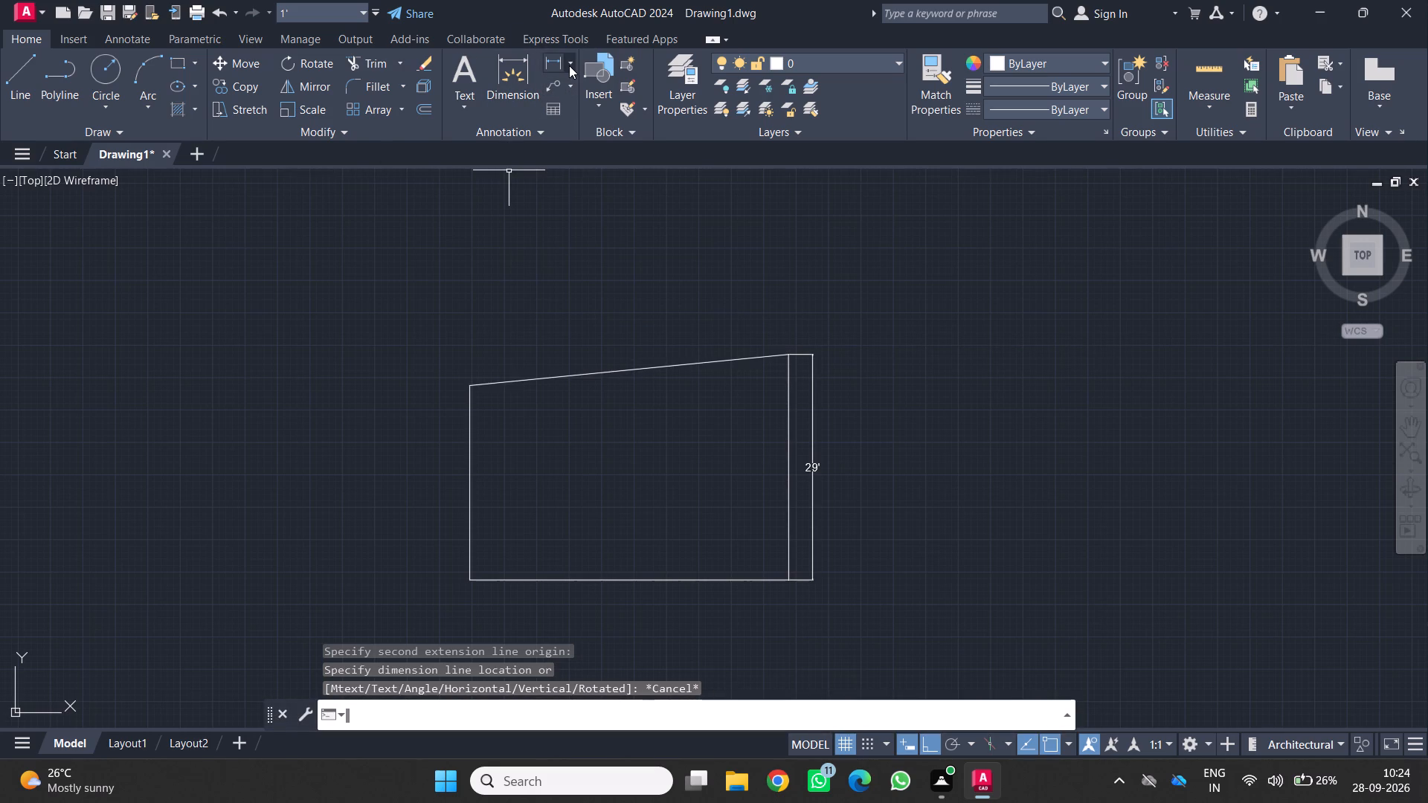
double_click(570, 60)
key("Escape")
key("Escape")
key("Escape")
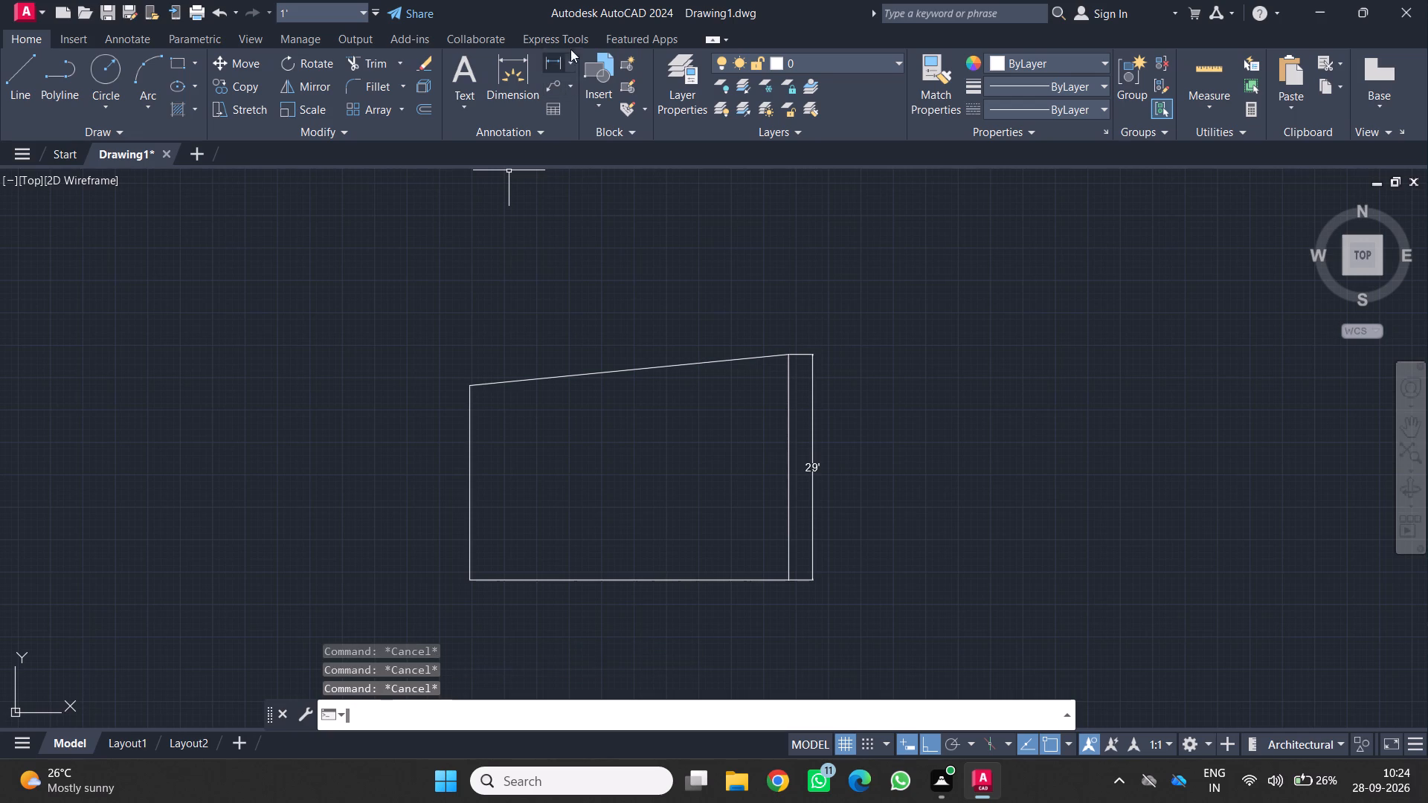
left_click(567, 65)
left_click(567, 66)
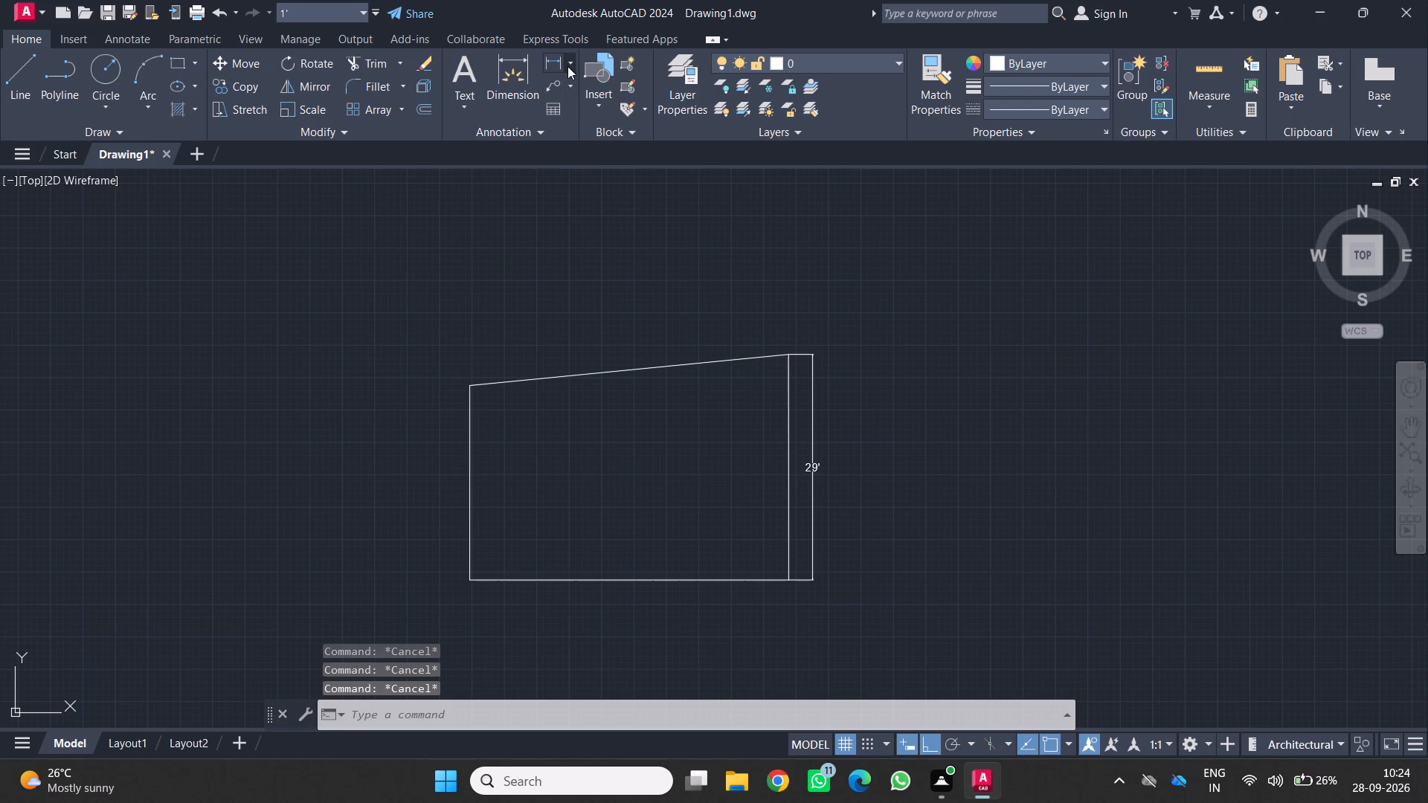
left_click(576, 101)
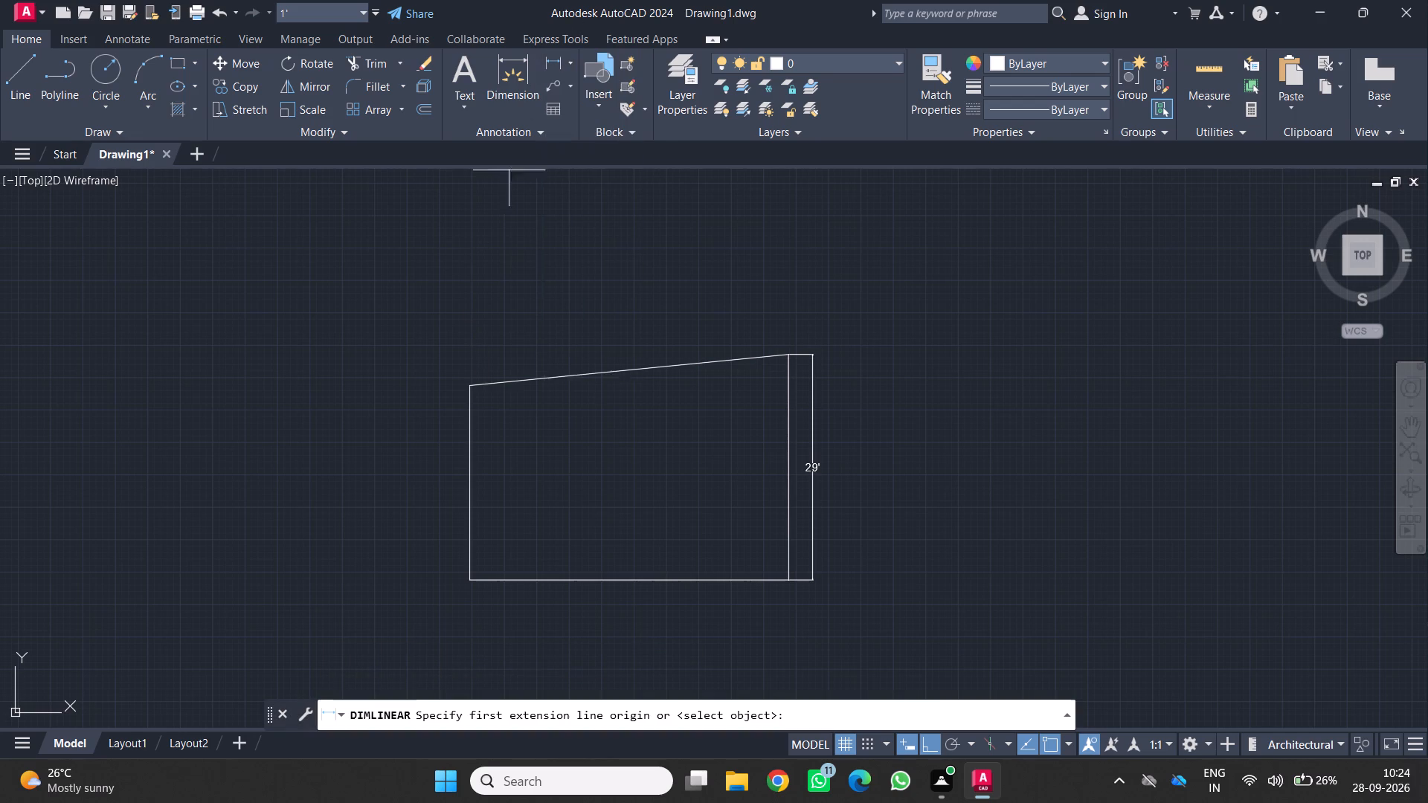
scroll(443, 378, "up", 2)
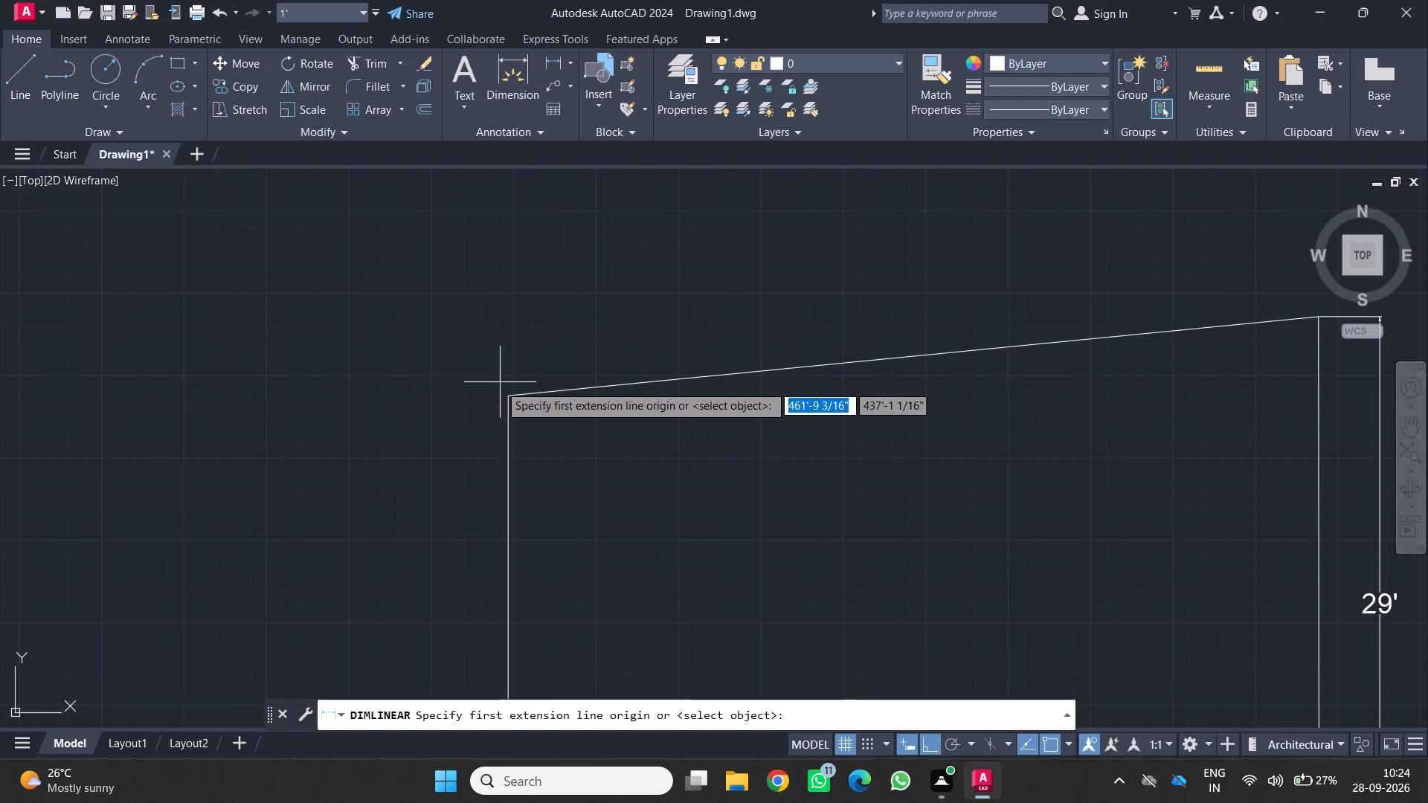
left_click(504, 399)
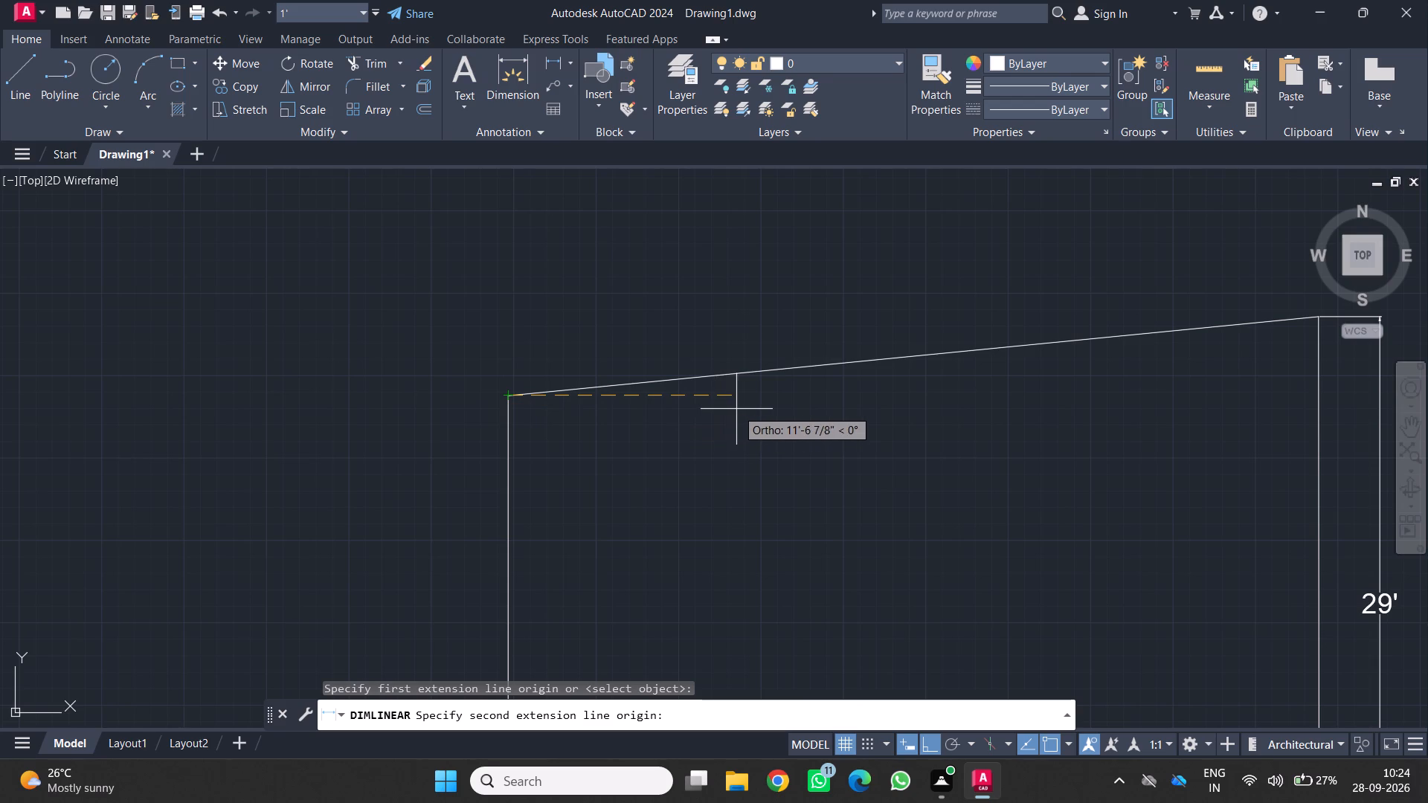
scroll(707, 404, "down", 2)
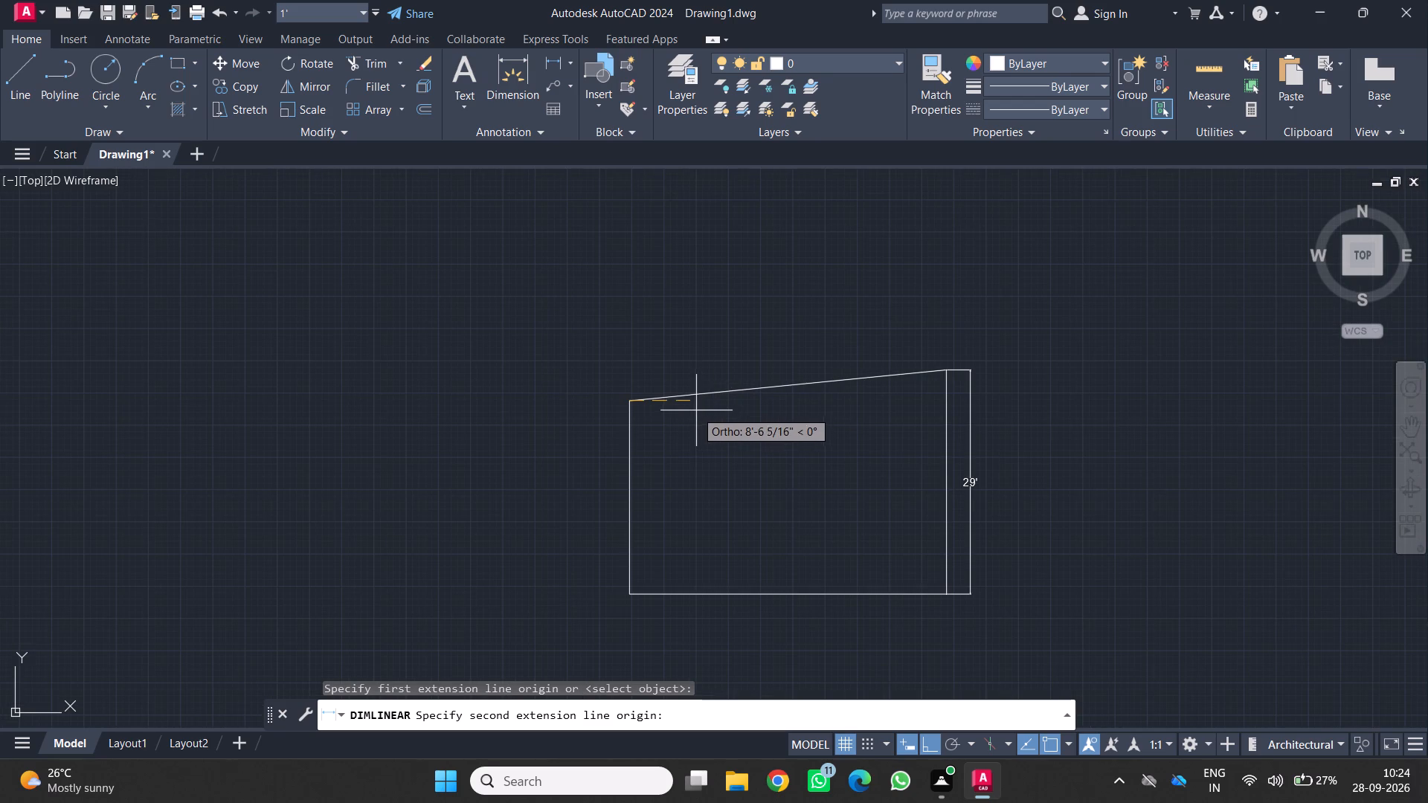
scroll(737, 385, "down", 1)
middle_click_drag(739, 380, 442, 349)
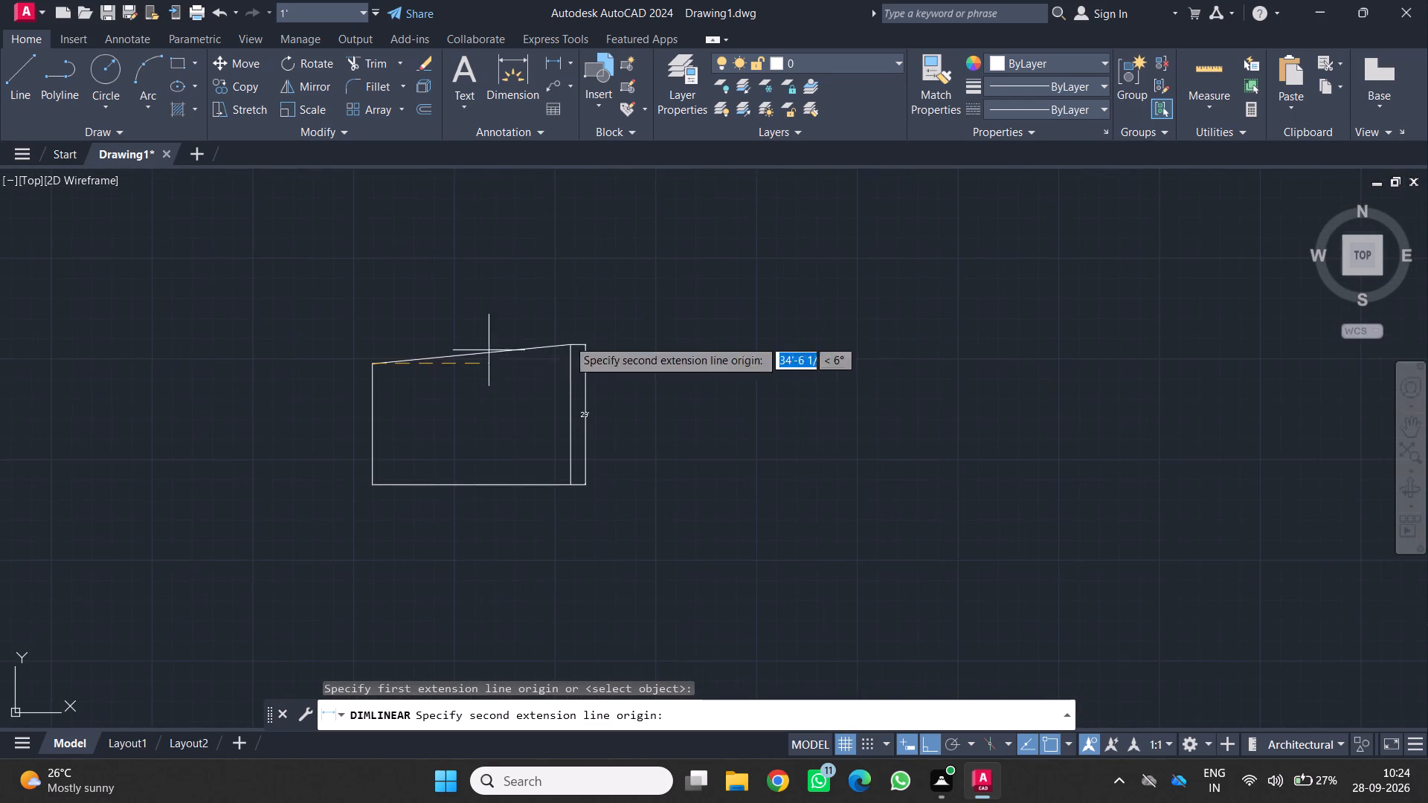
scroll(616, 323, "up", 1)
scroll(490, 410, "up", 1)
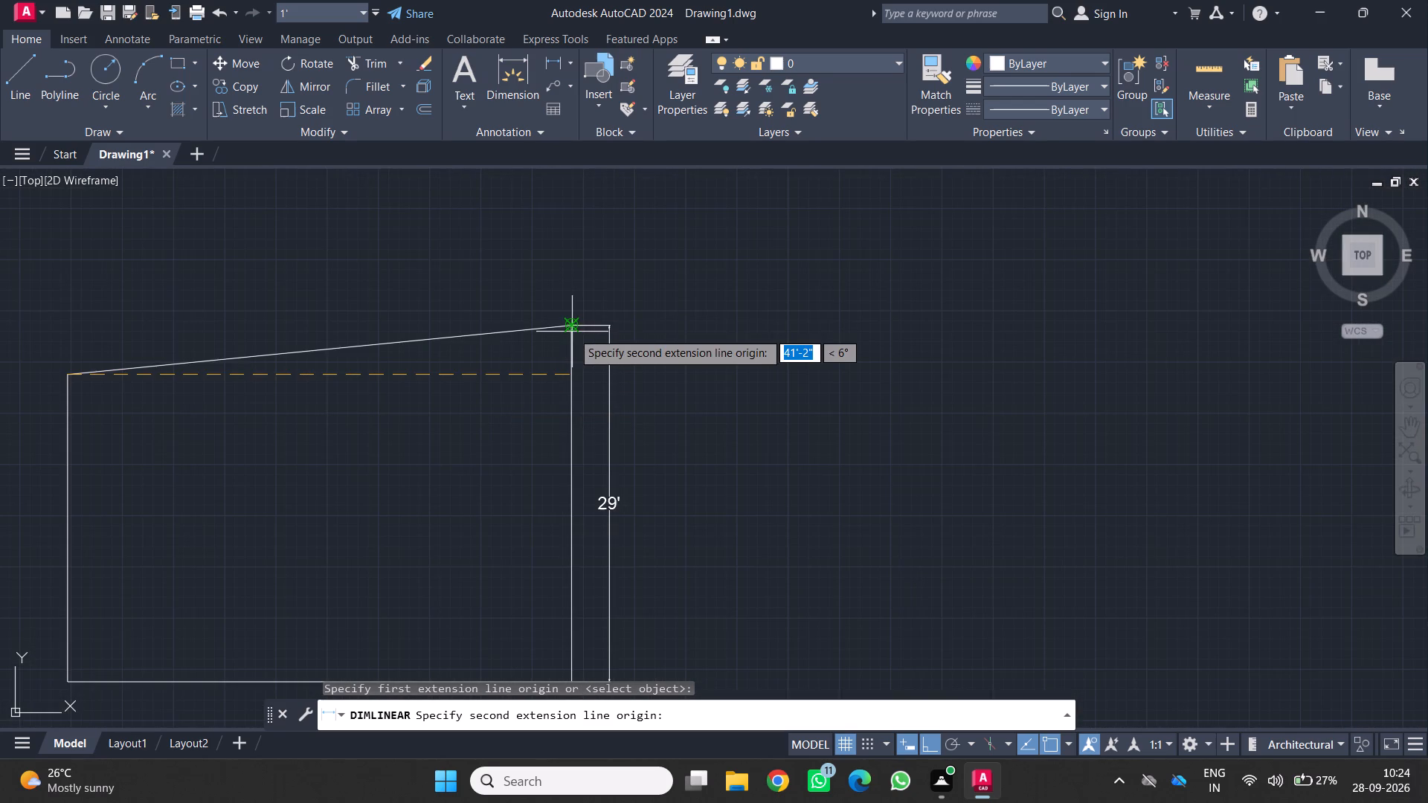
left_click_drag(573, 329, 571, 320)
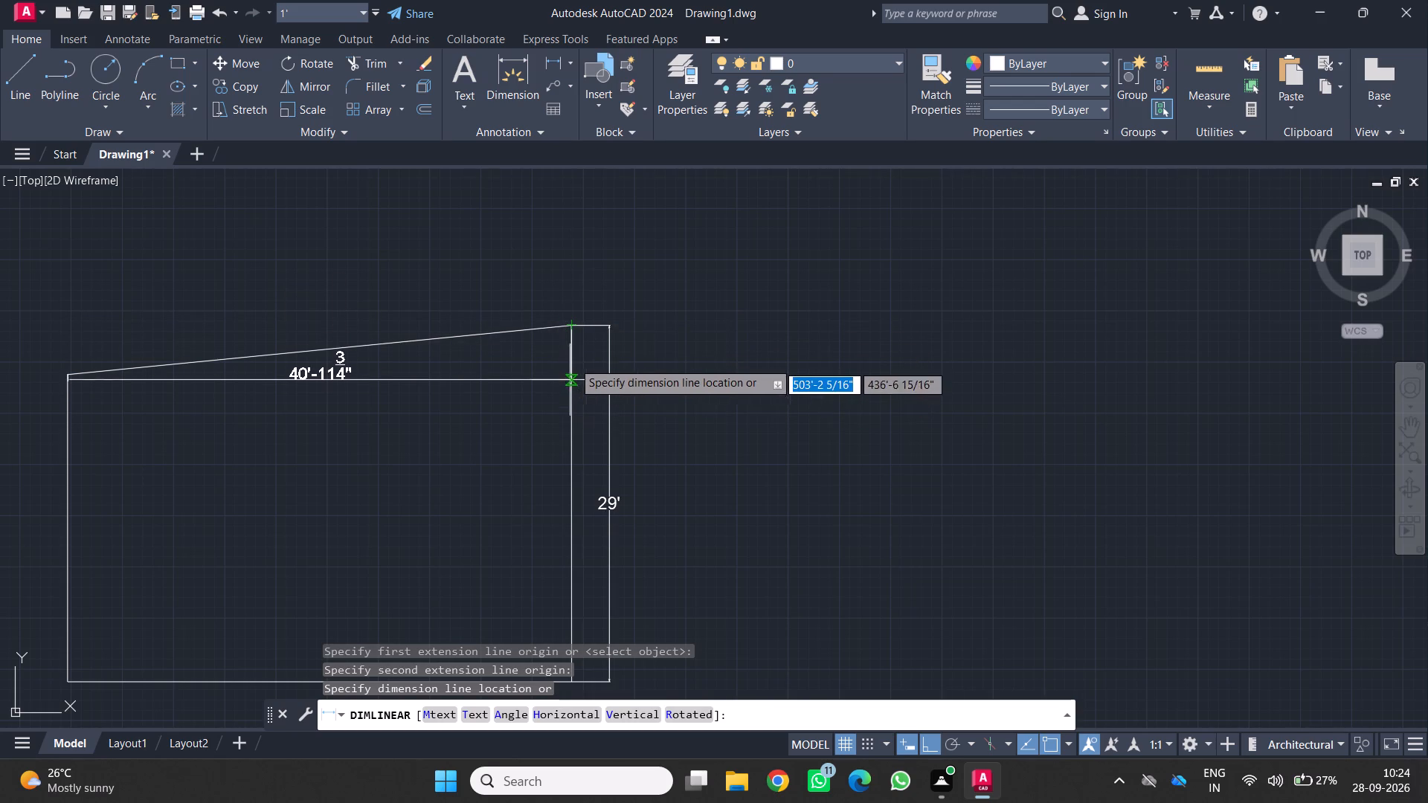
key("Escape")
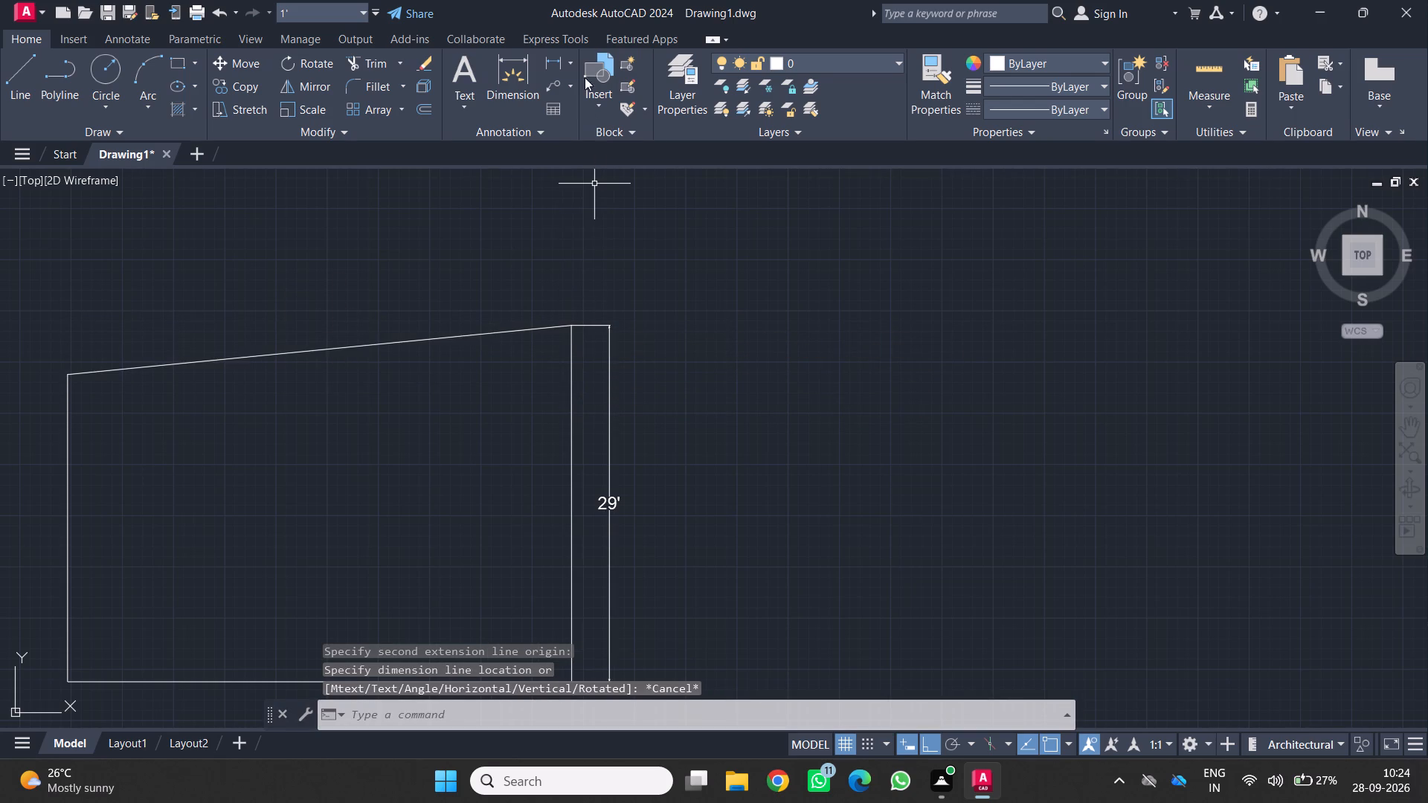
Place an aligned dimension about 2'-7" above the outline's sloping upper side, between its two end corners.
left_click(565, 61)
left_click(573, 123)
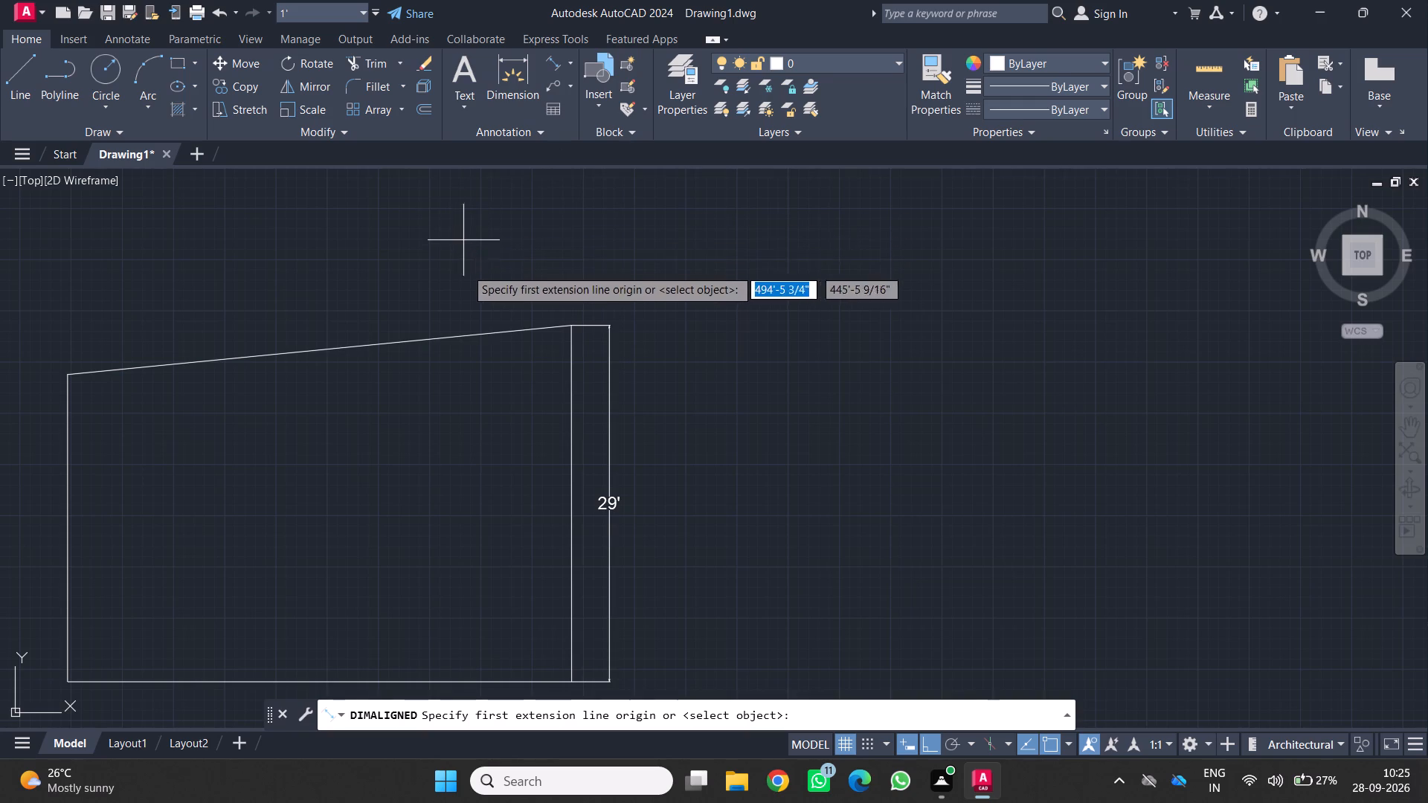
middle_click_drag(488, 300, 712, 284)
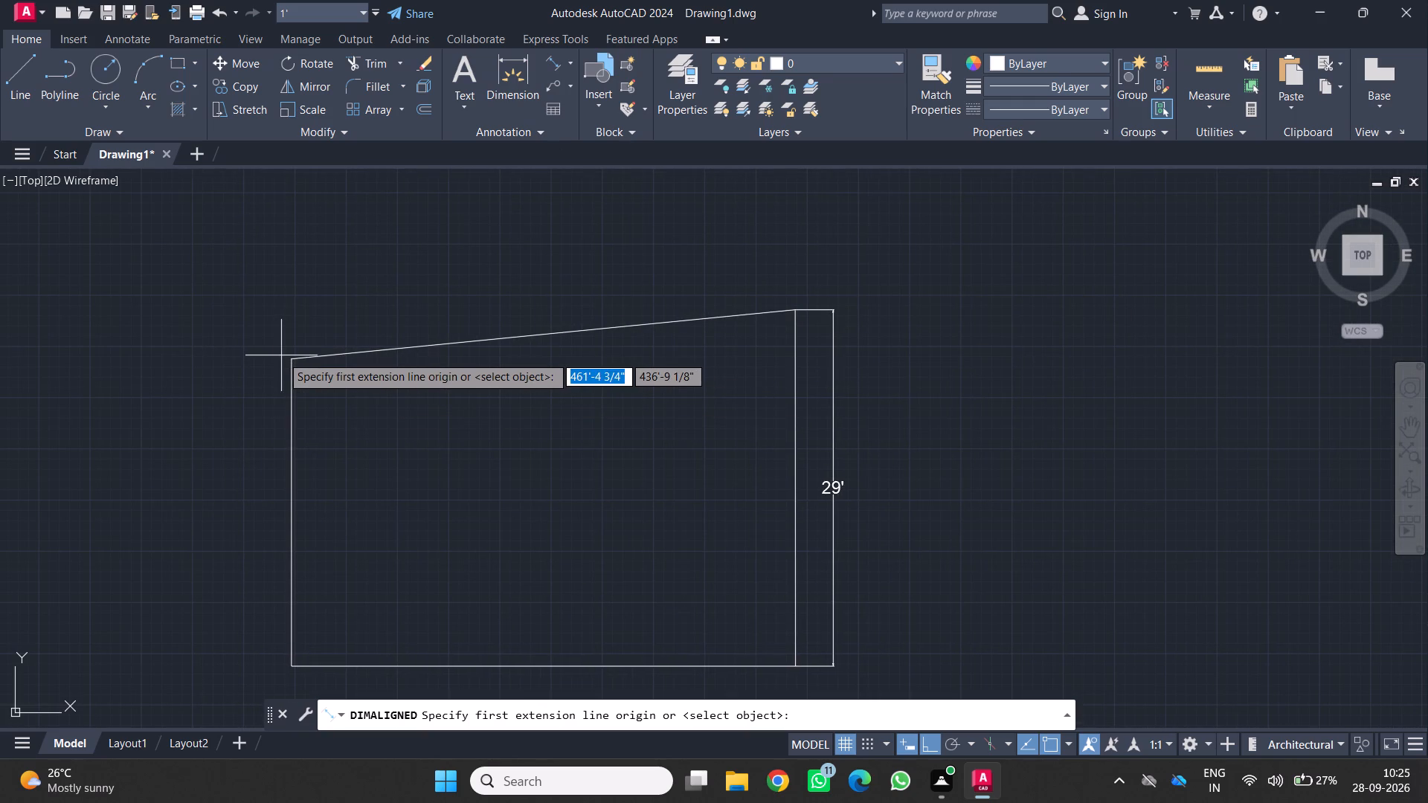
scroll(283, 369, "up", 2)
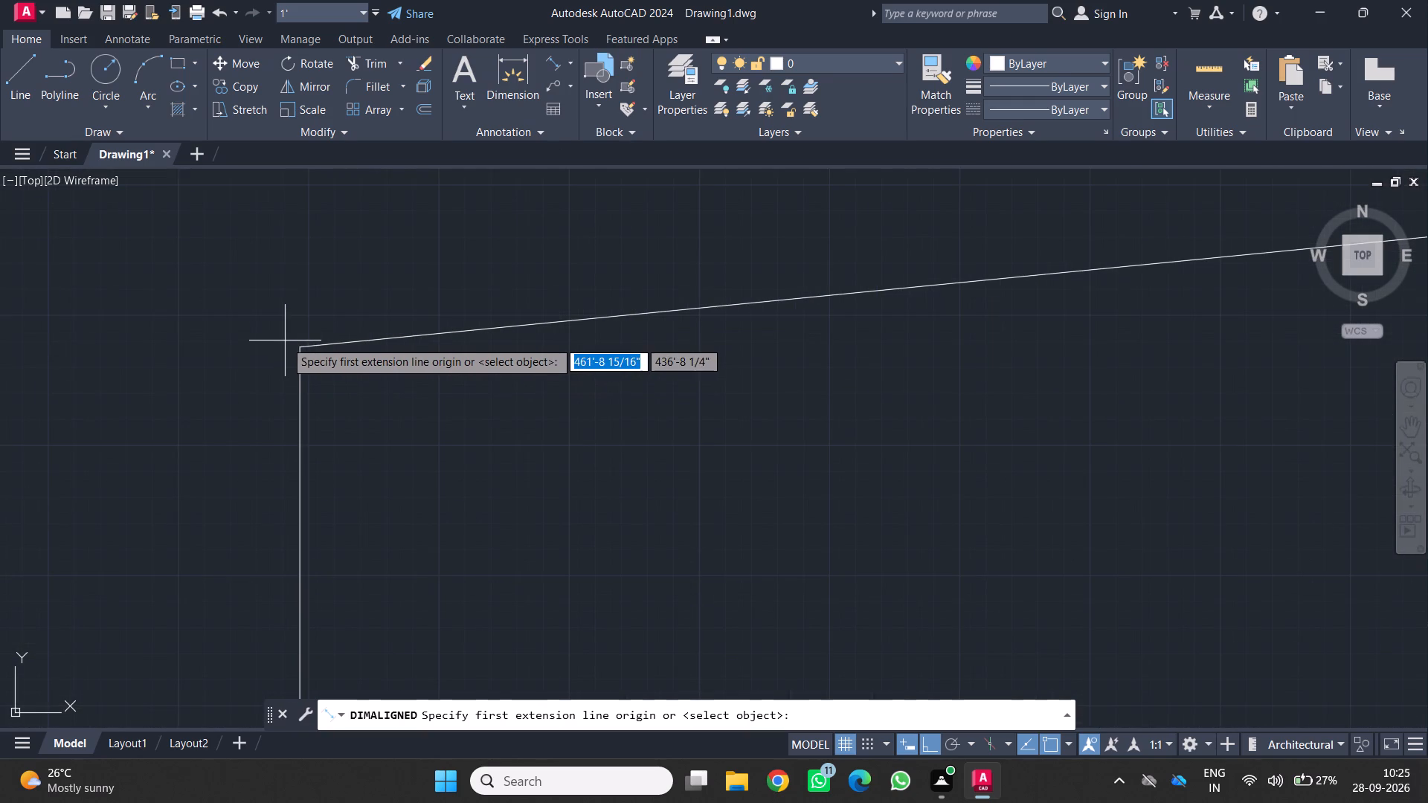
left_click(295, 349)
scroll(436, 323, "down", 3)
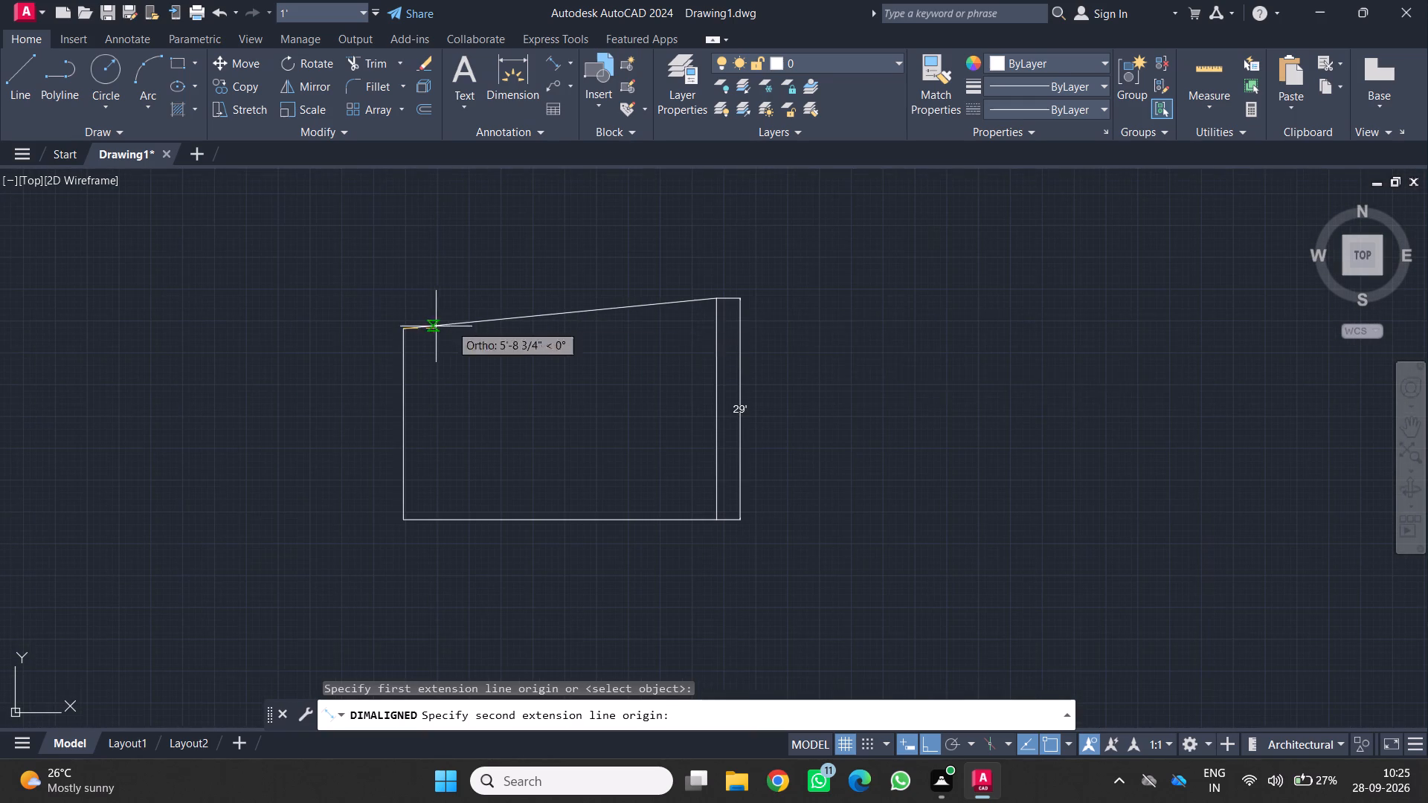
scroll(637, 289, "up", 1)
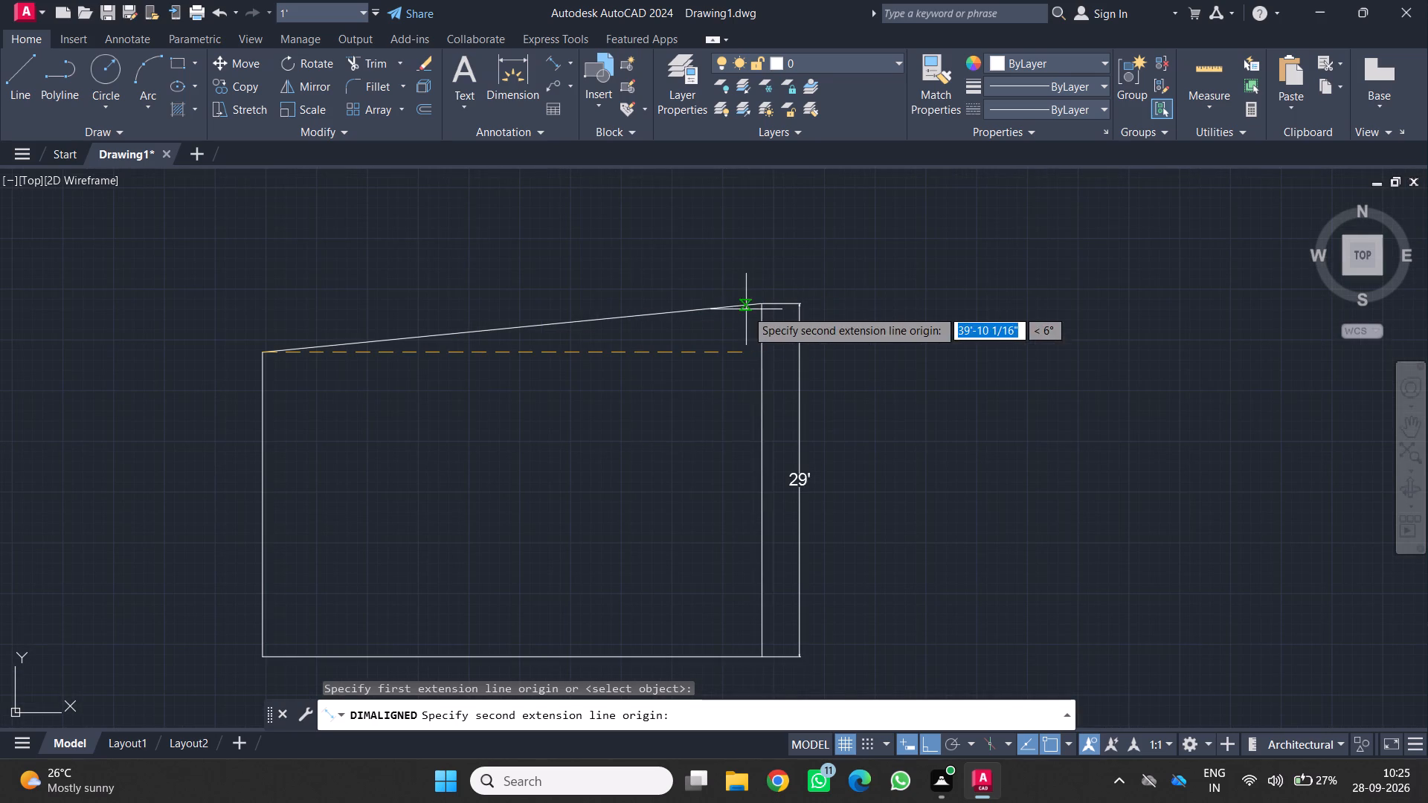
left_click(761, 307)
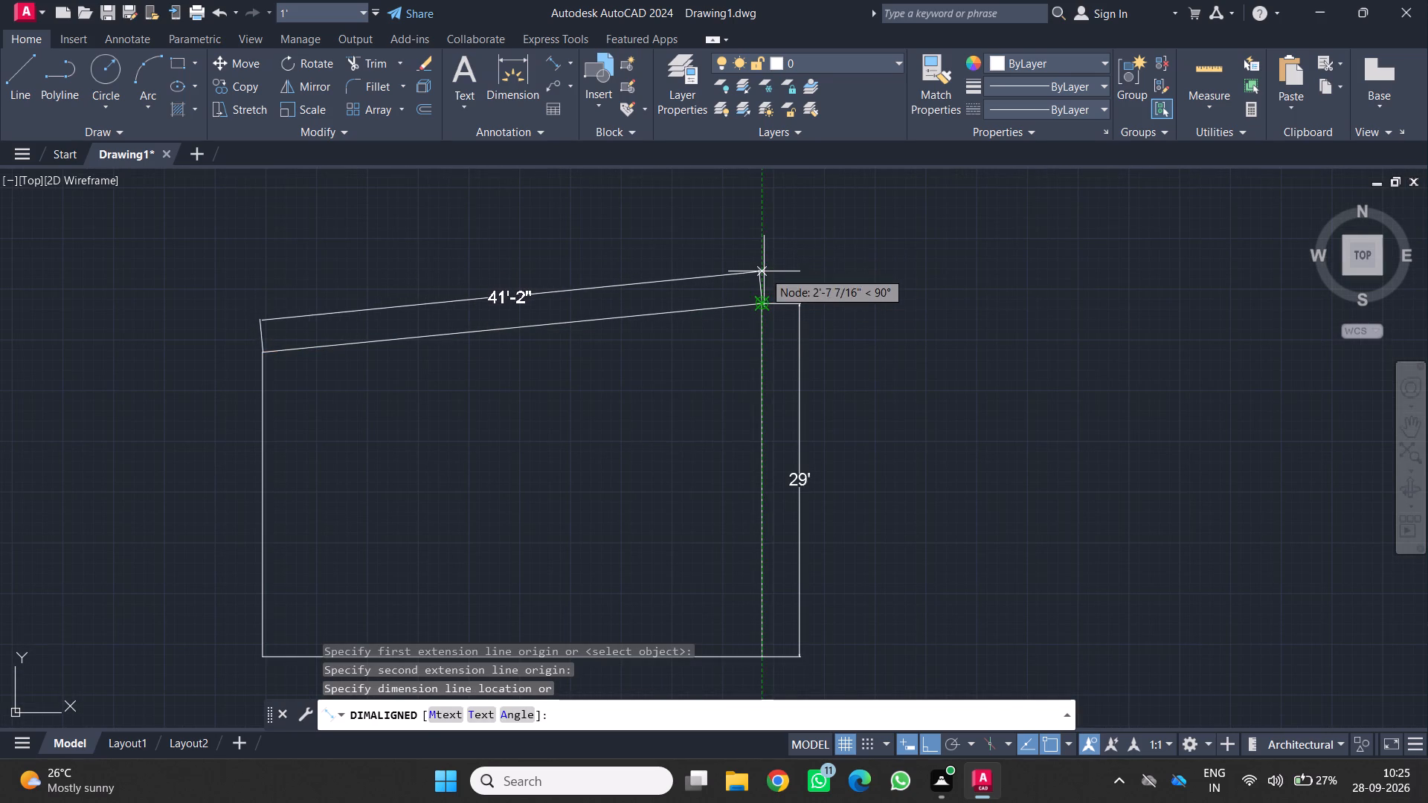
left_click(765, 270)
Place a vertical linear dimension just outside the outline's left-hand side, between its upper and lower corners.
scroll(657, 368, "down", 1)
middle_click_drag(657, 368, 730, 329)
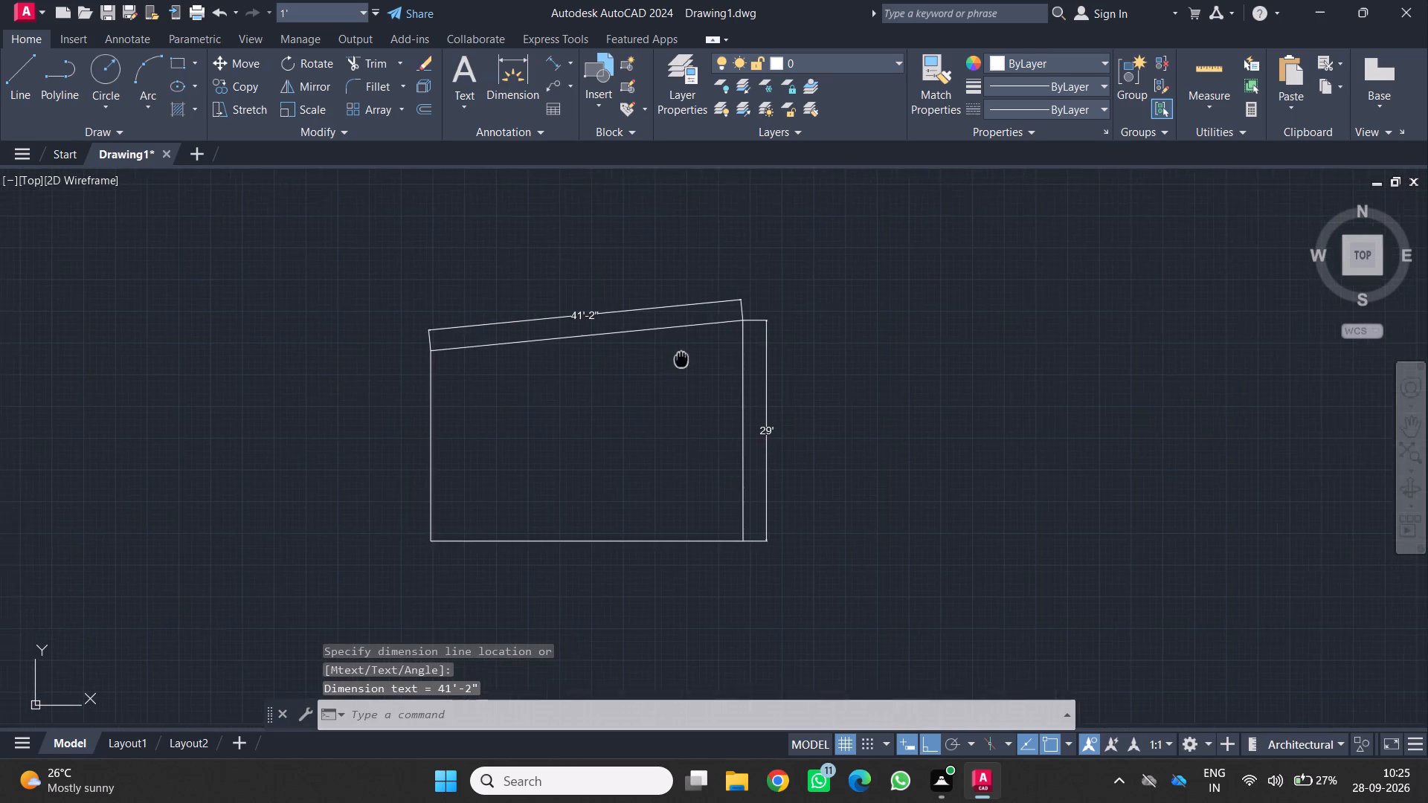
middle_click_drag(730, 329, 782, 297)
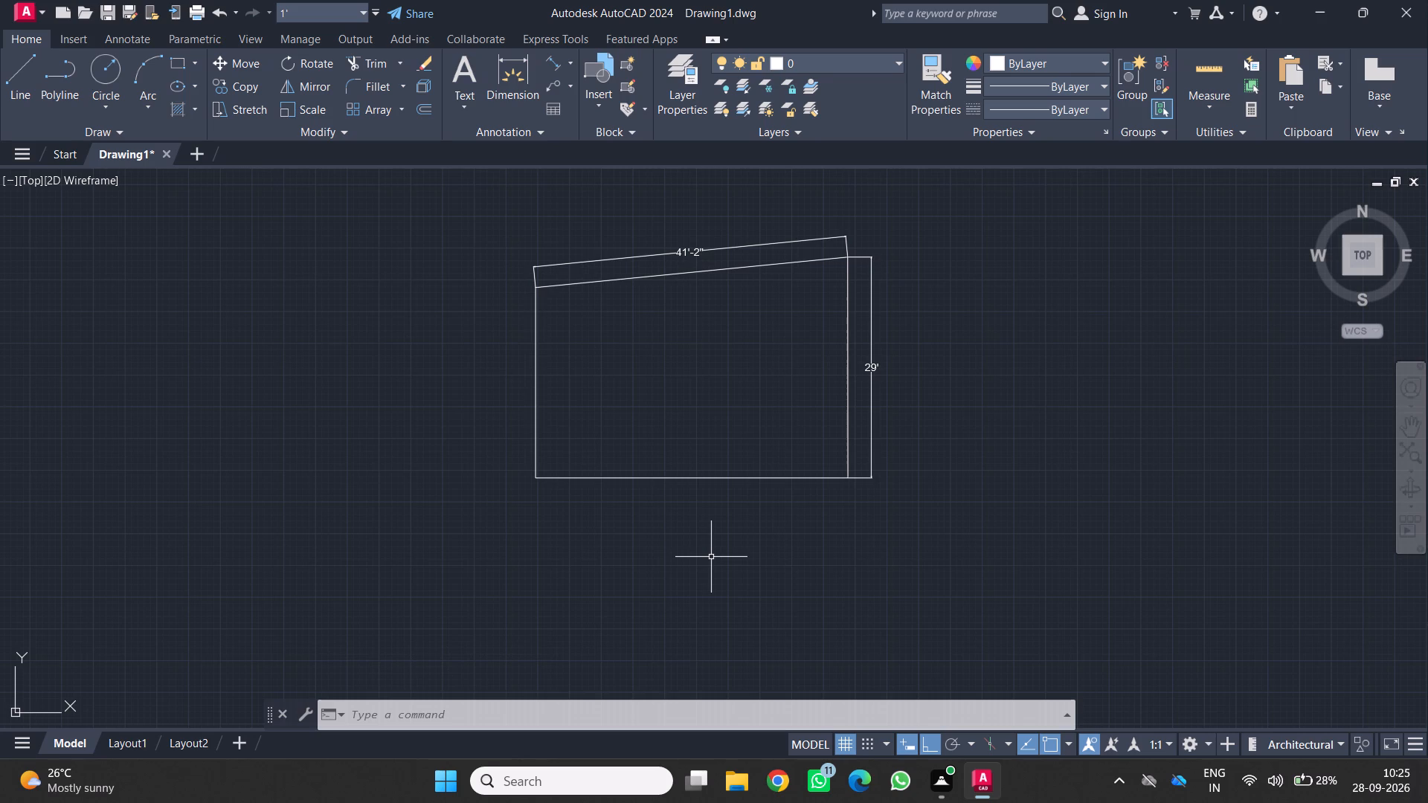
left_click_drag(570, 63, 565, 77)
left_click(568, 57)
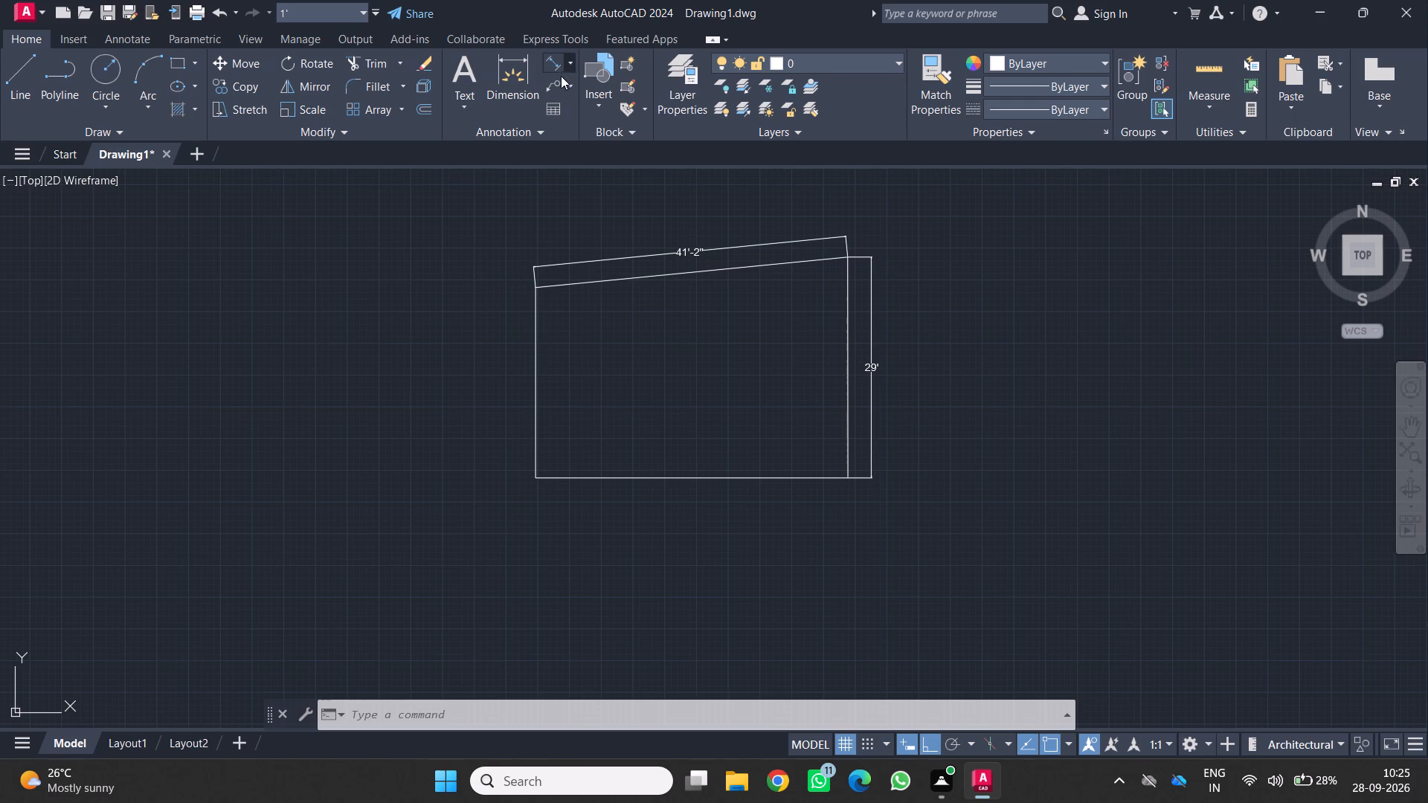
left_click(565, 92)
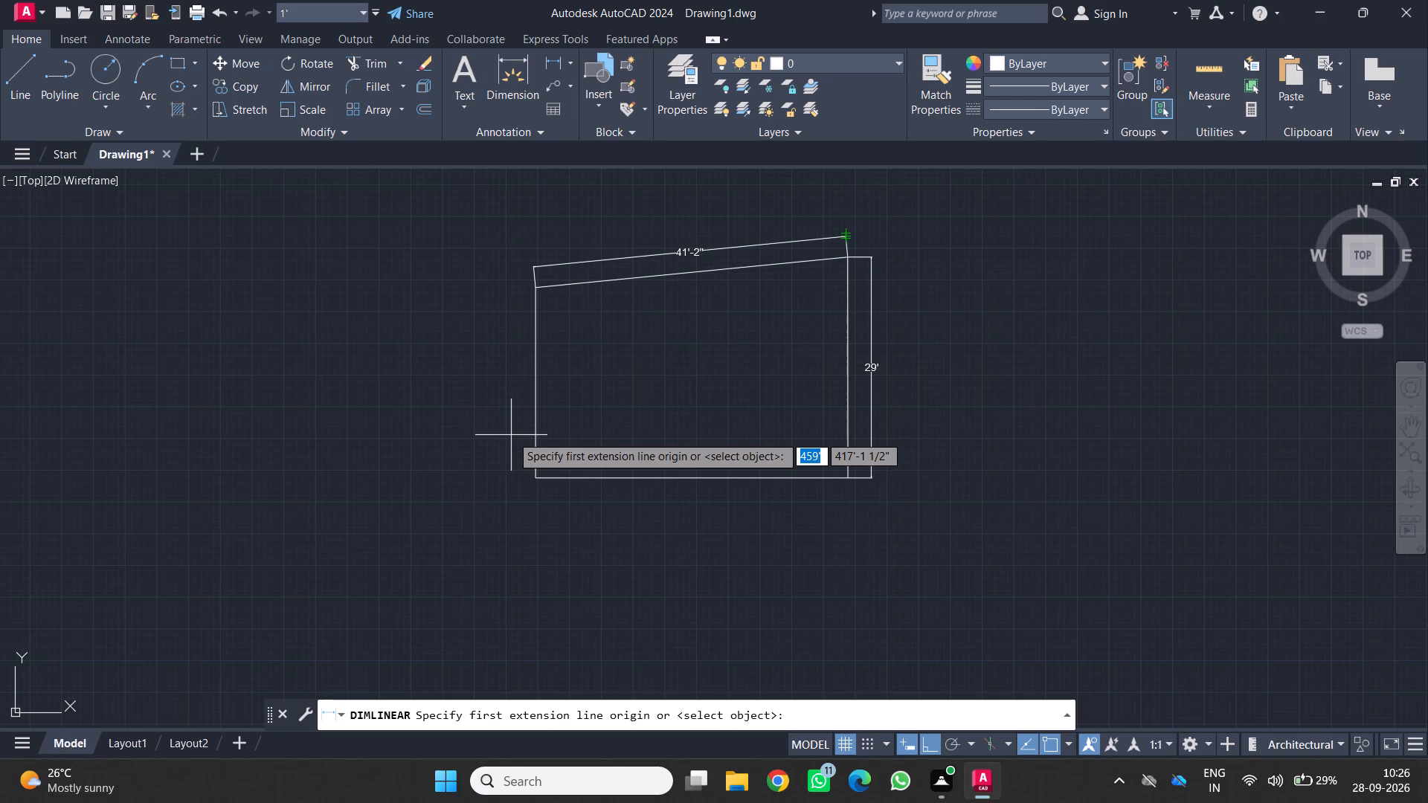
left_click(538, 291)
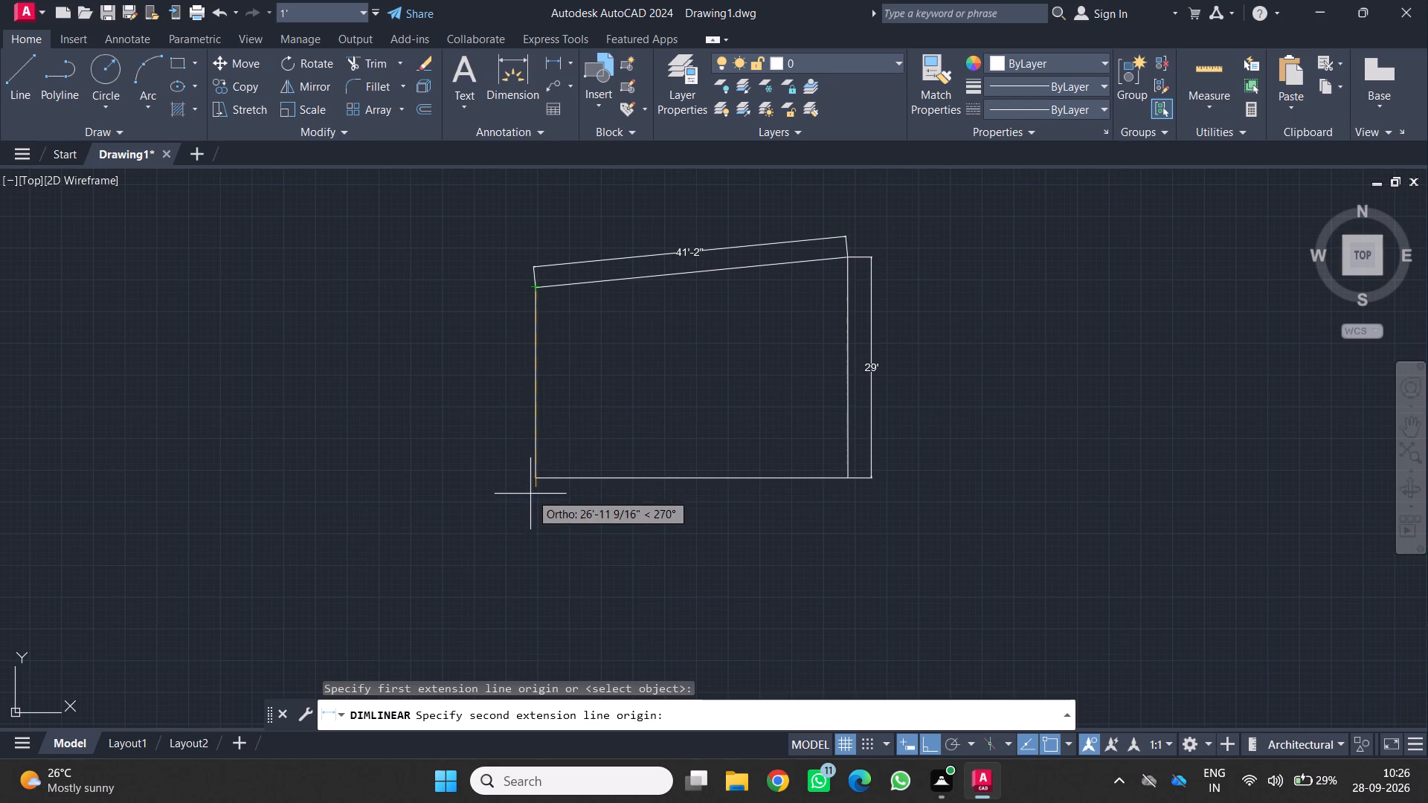
left_click(541, 474)
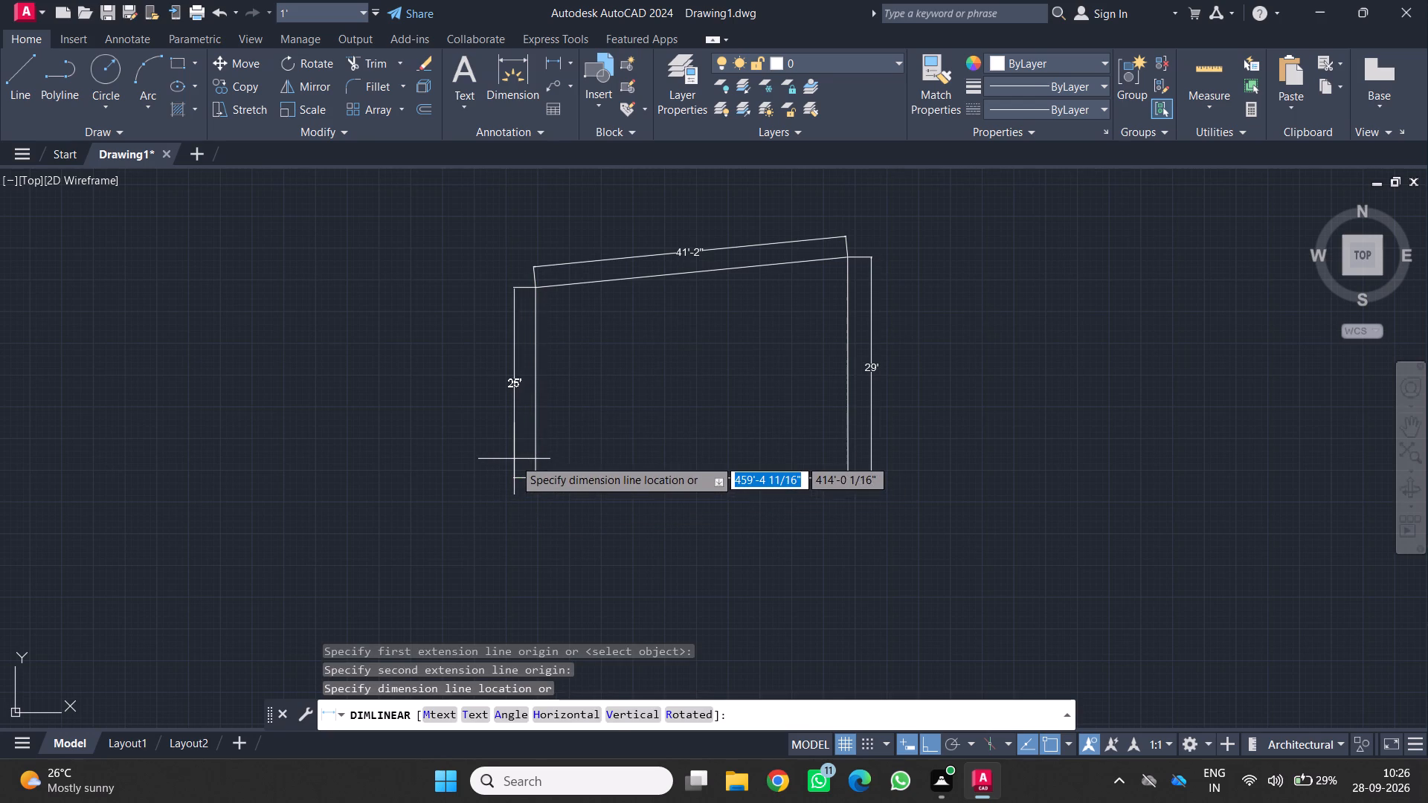
left_click(514, 459)
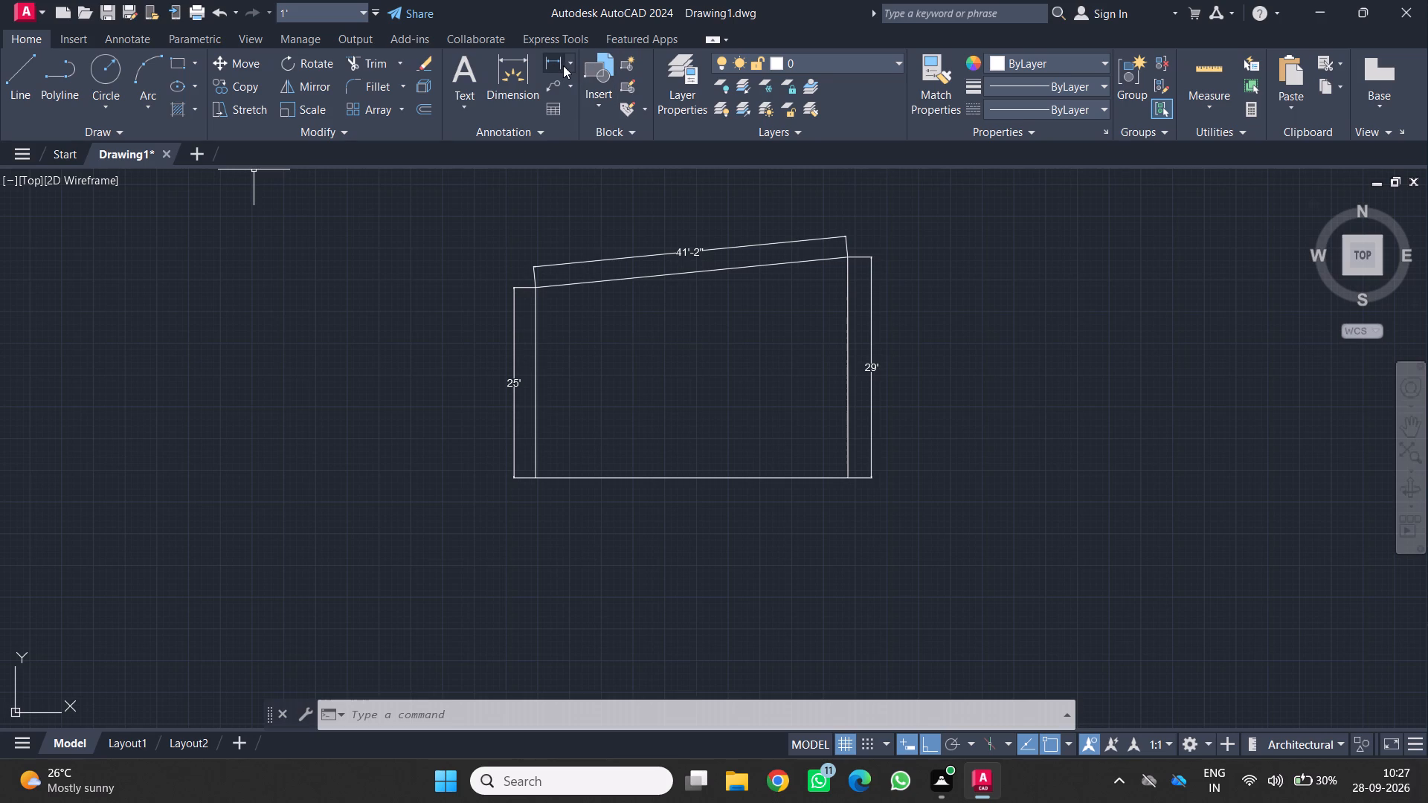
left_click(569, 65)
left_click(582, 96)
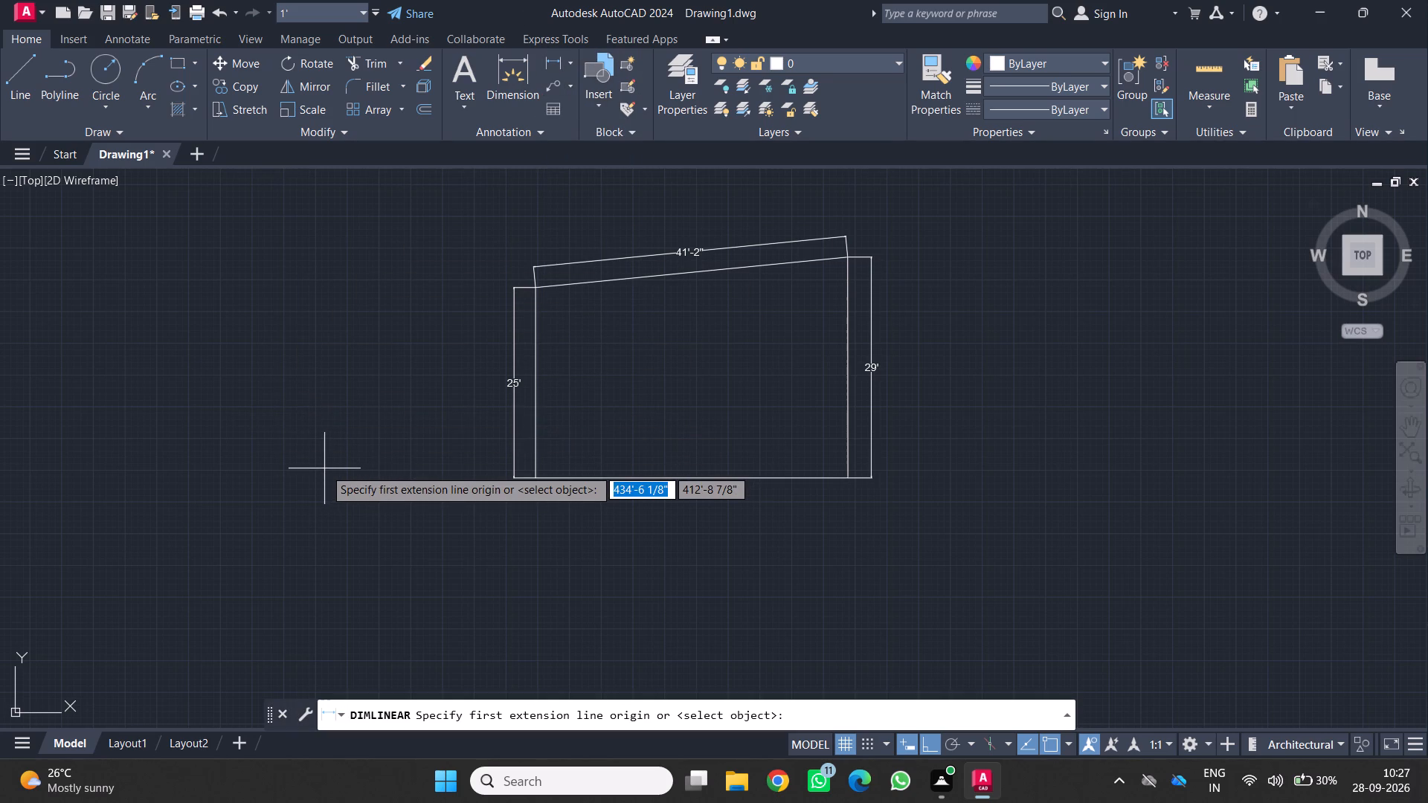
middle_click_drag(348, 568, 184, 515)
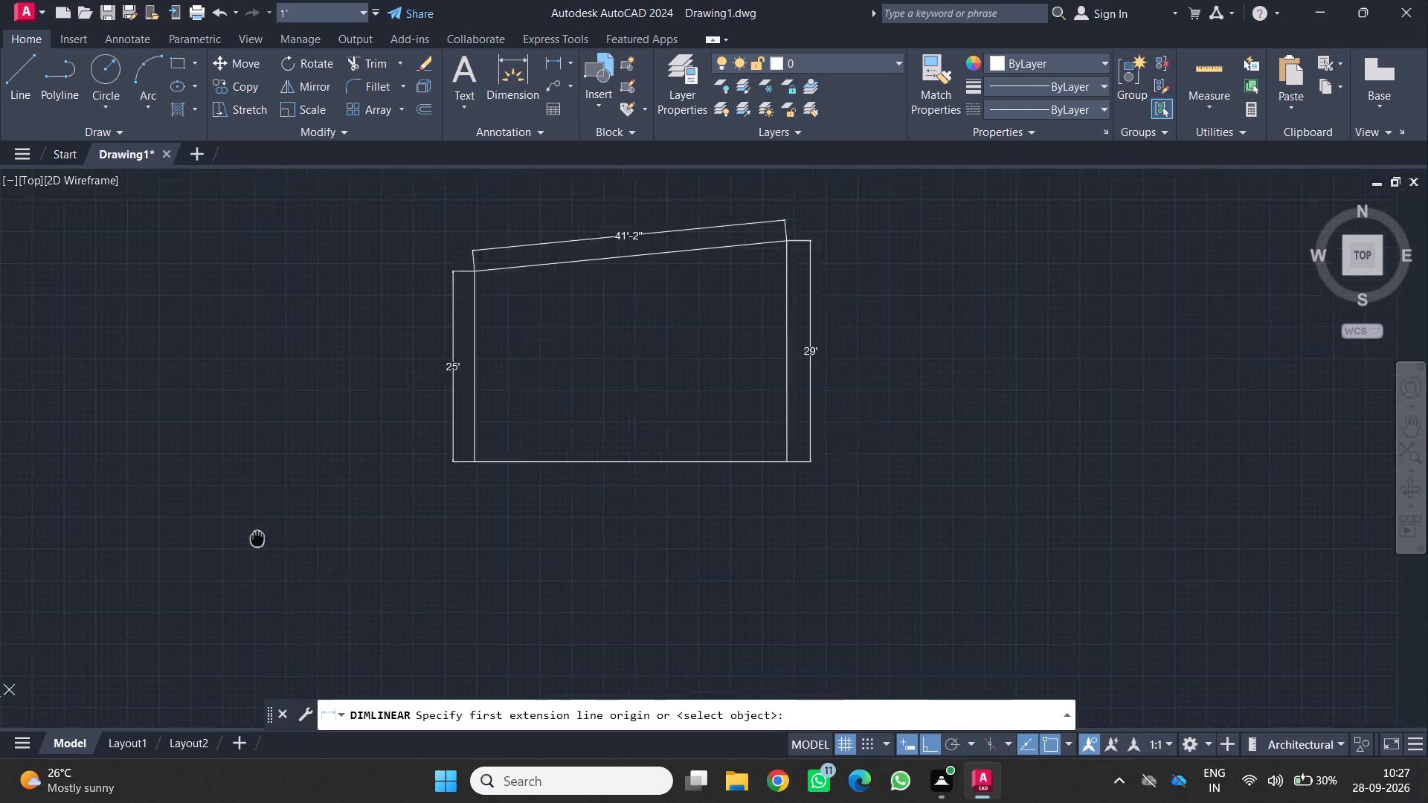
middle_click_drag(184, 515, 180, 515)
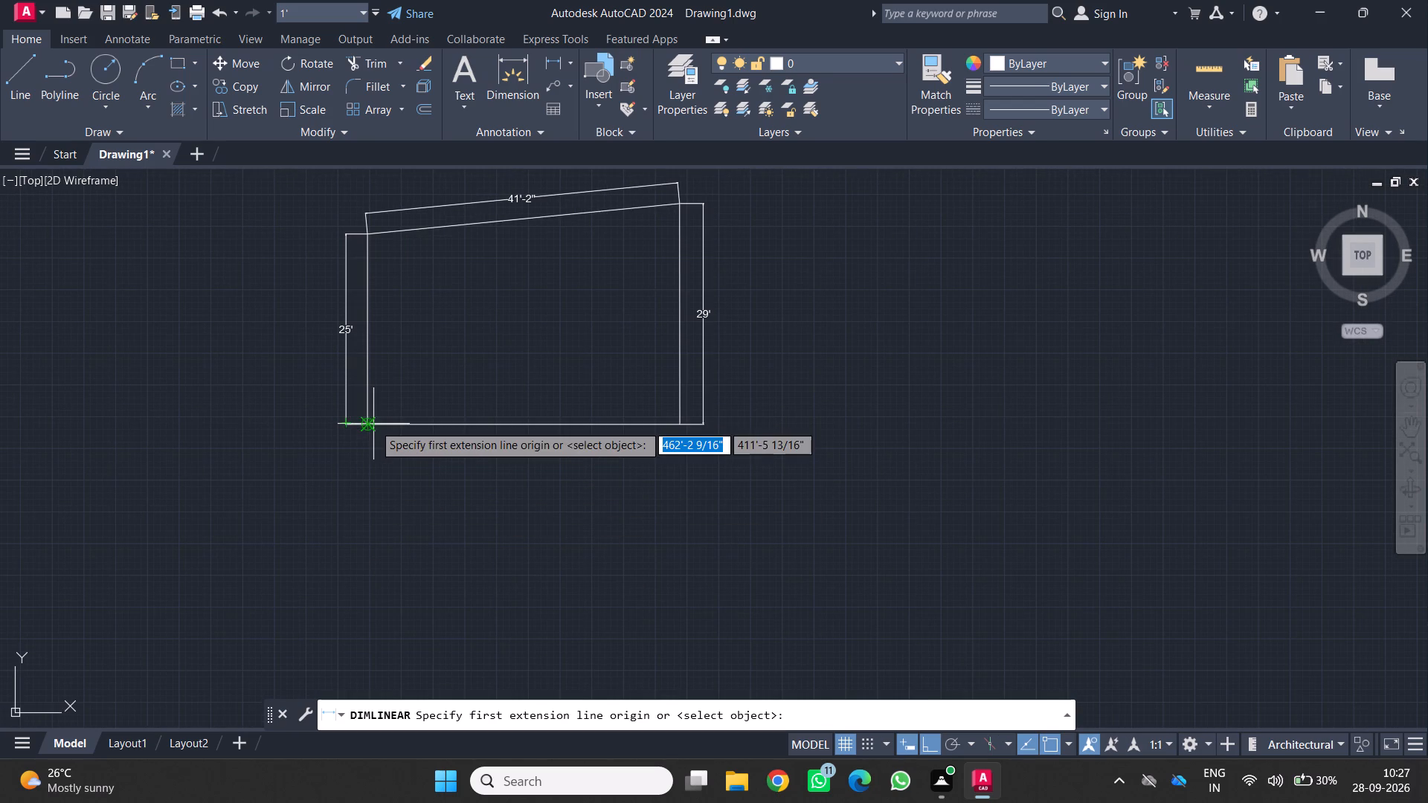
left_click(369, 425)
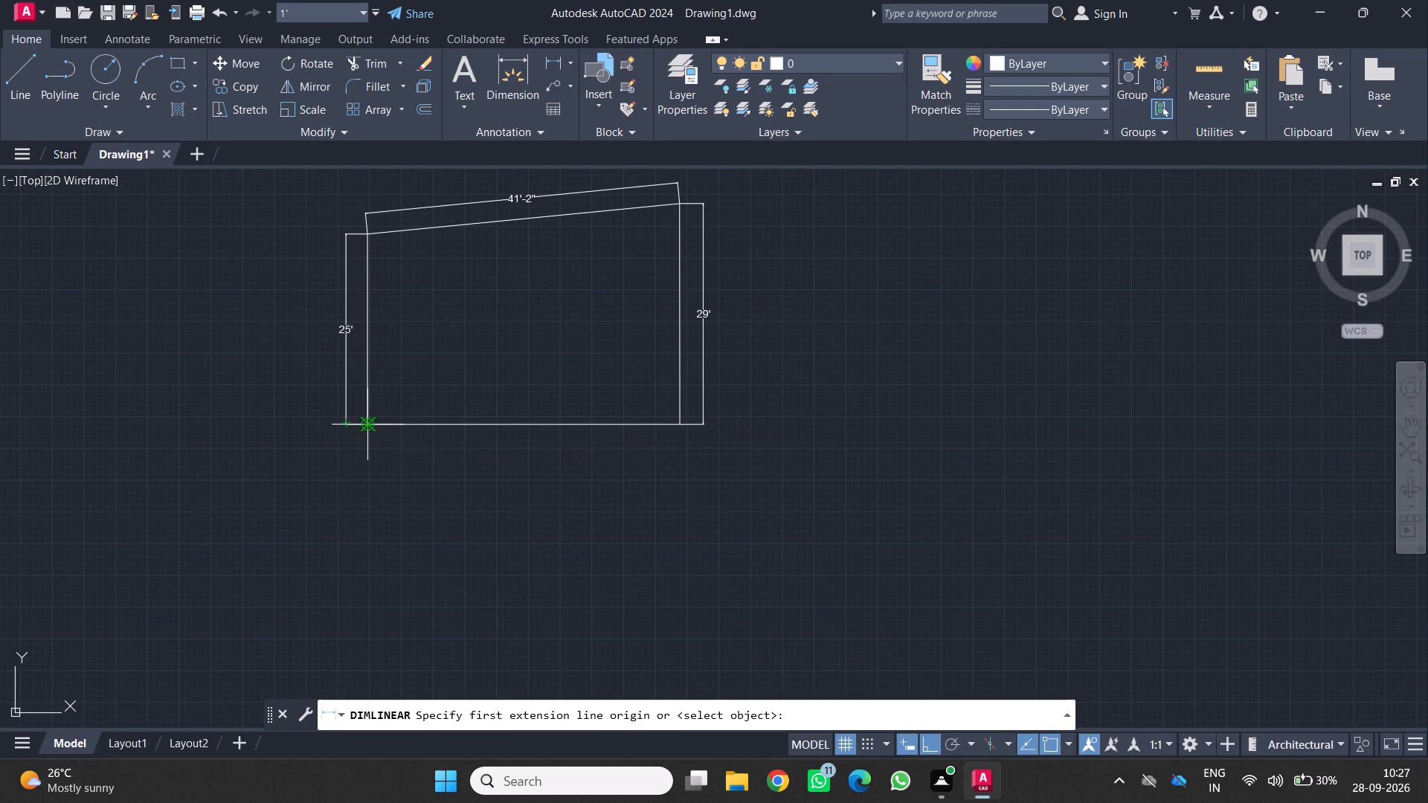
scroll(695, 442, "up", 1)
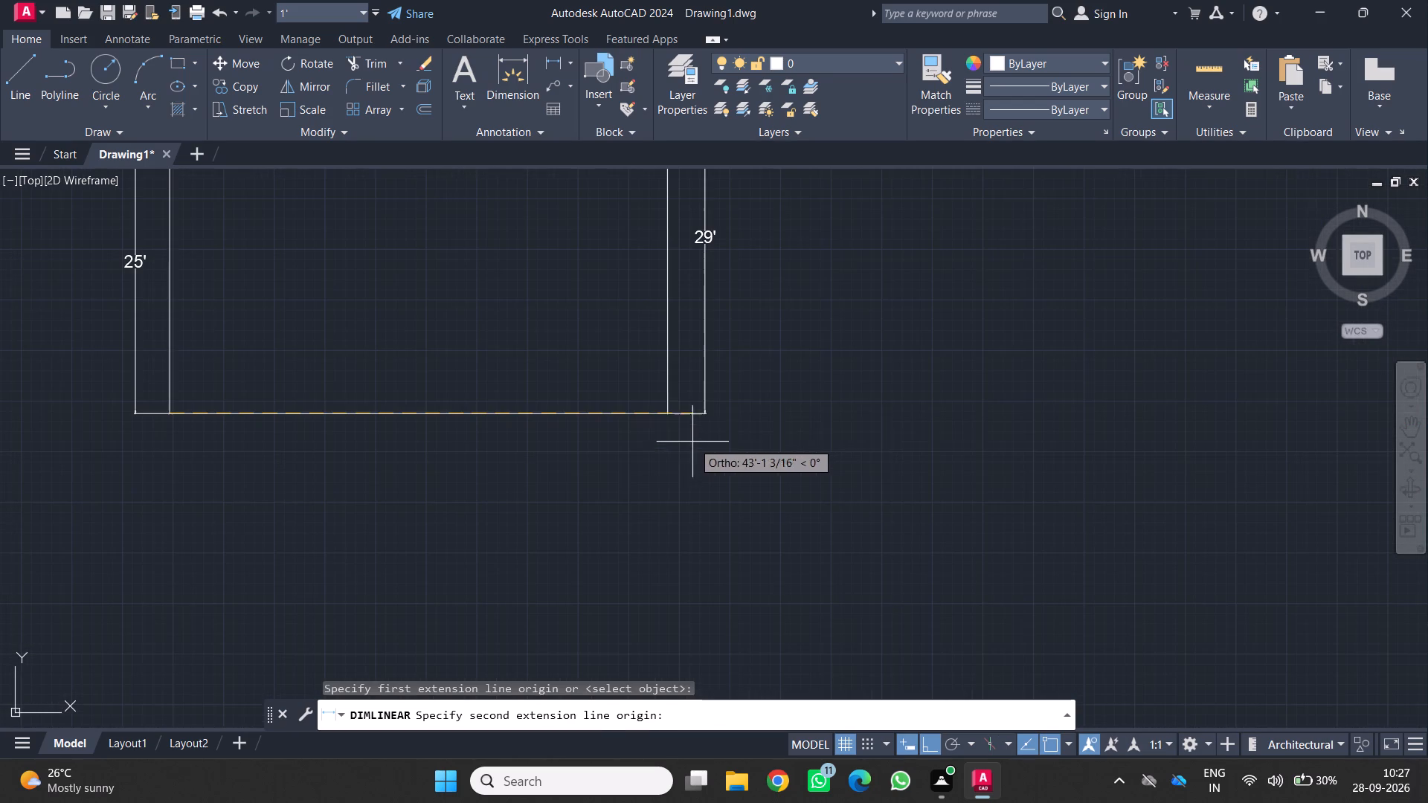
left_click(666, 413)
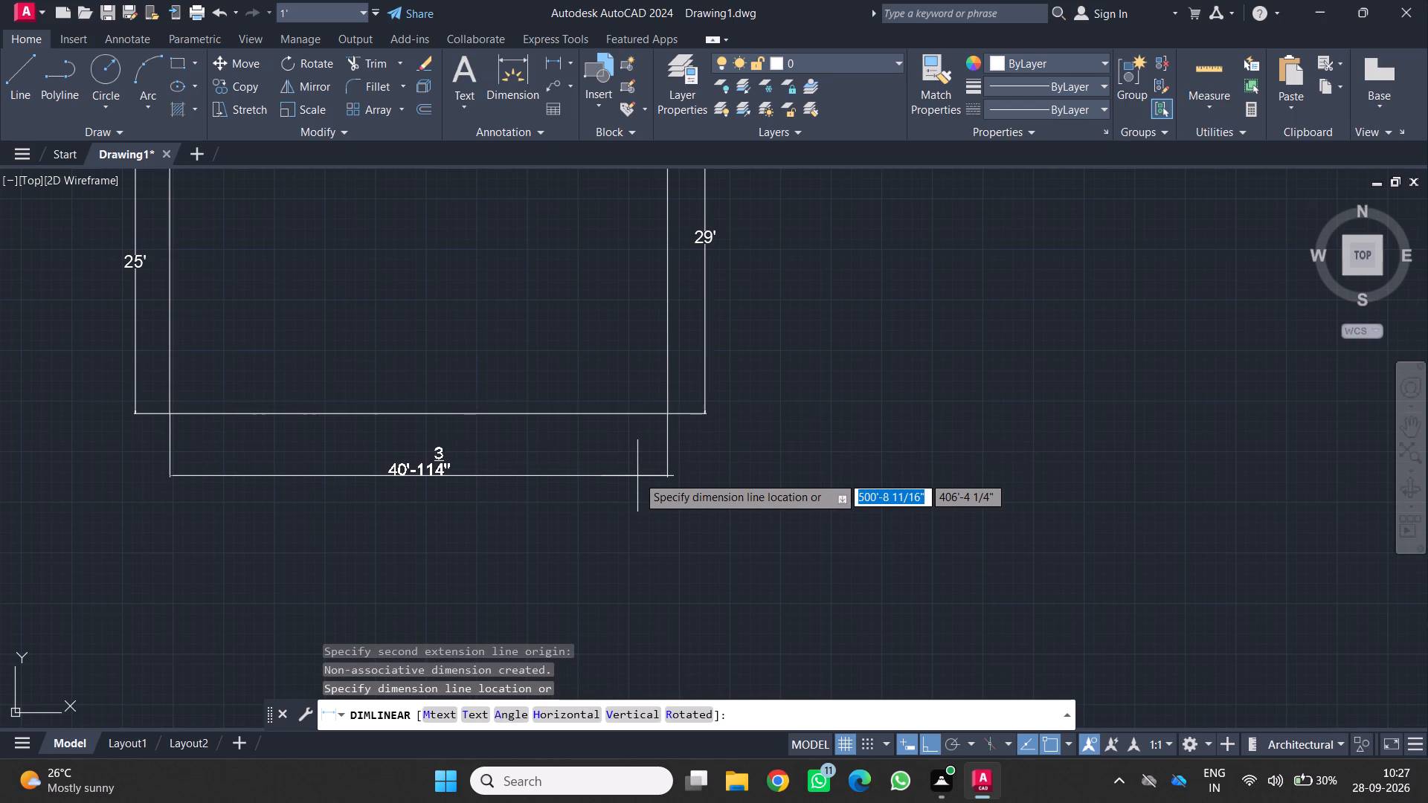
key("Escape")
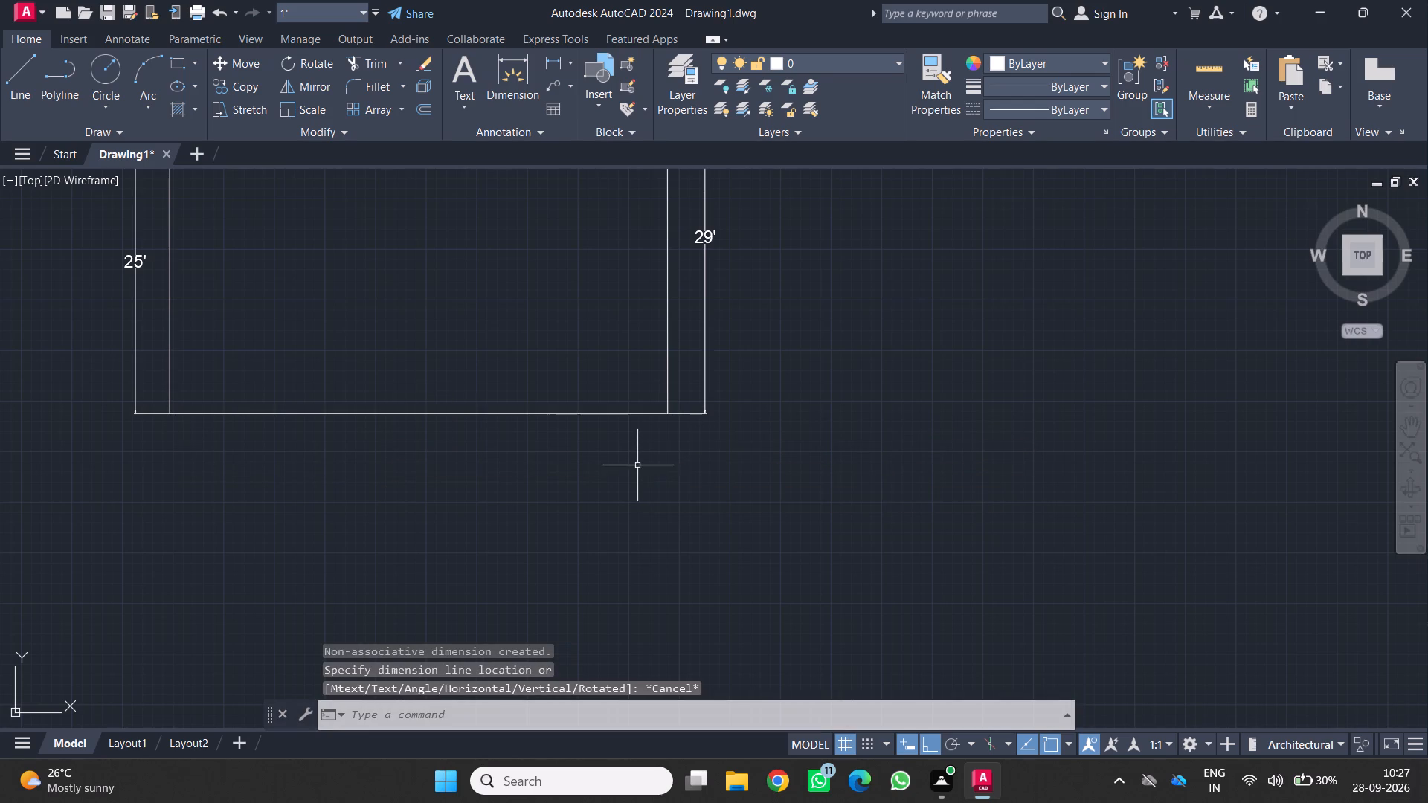
Place a horizontal linear dimension just below the outline's bottom side, between its two lower corners.
left_click(571, 57)
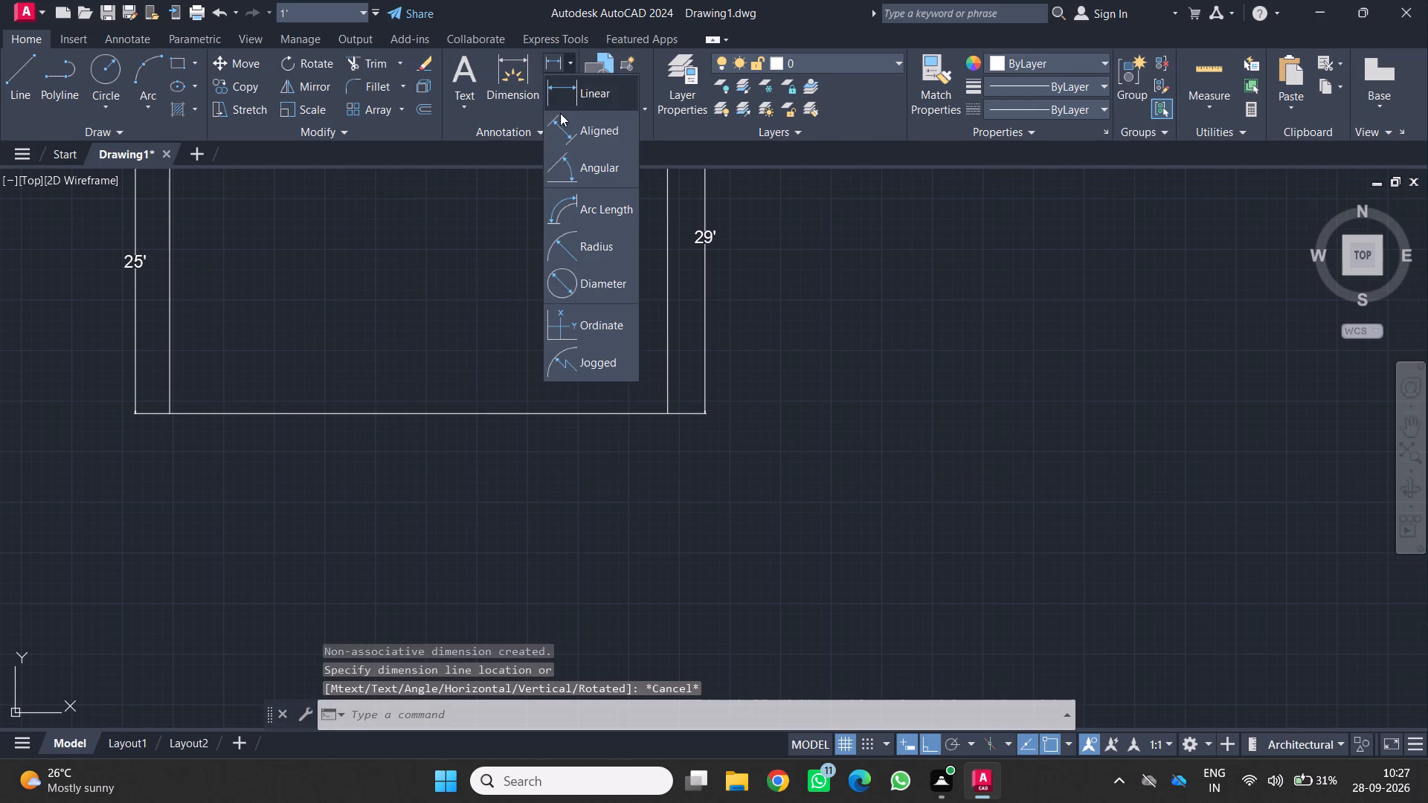
left_click(560, 97)
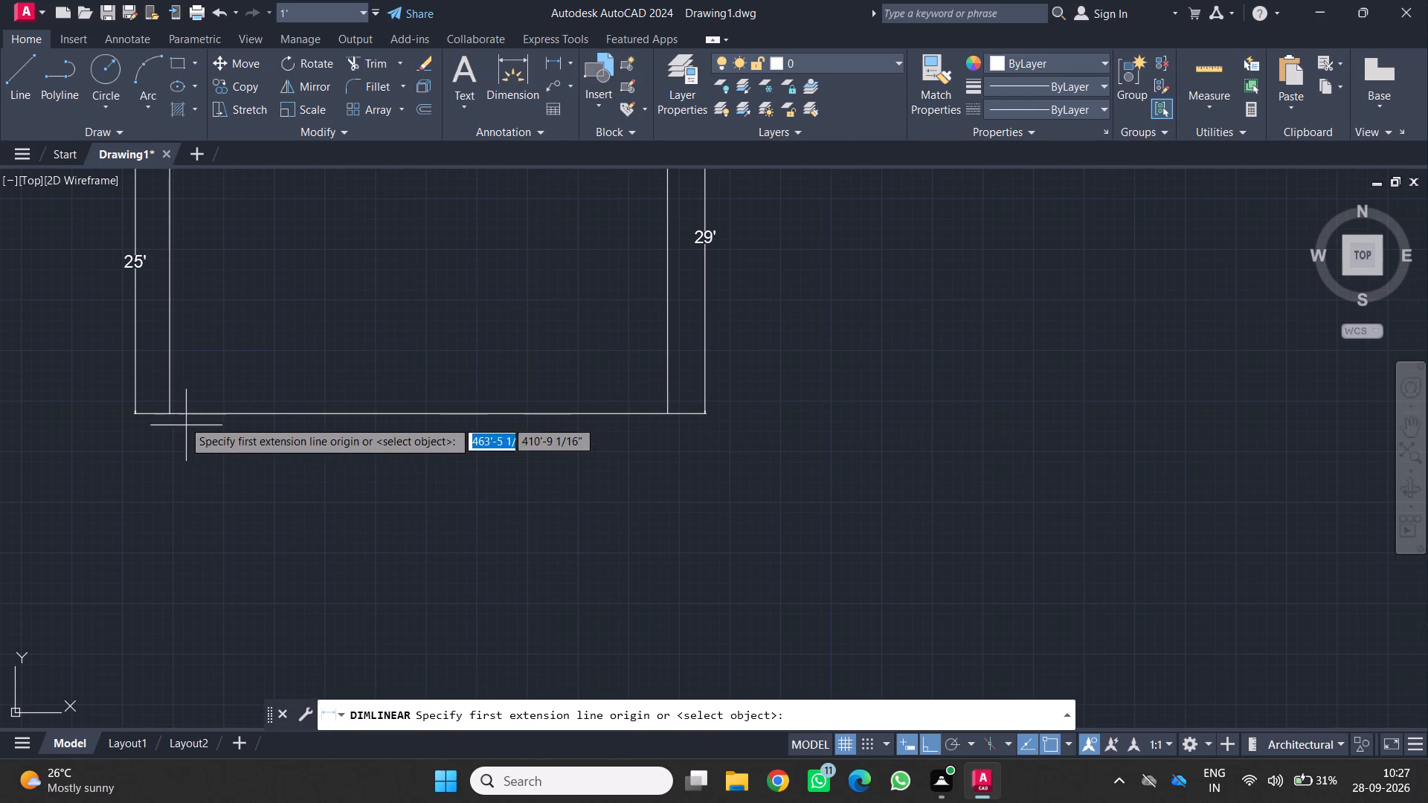
left_click(172, 413)
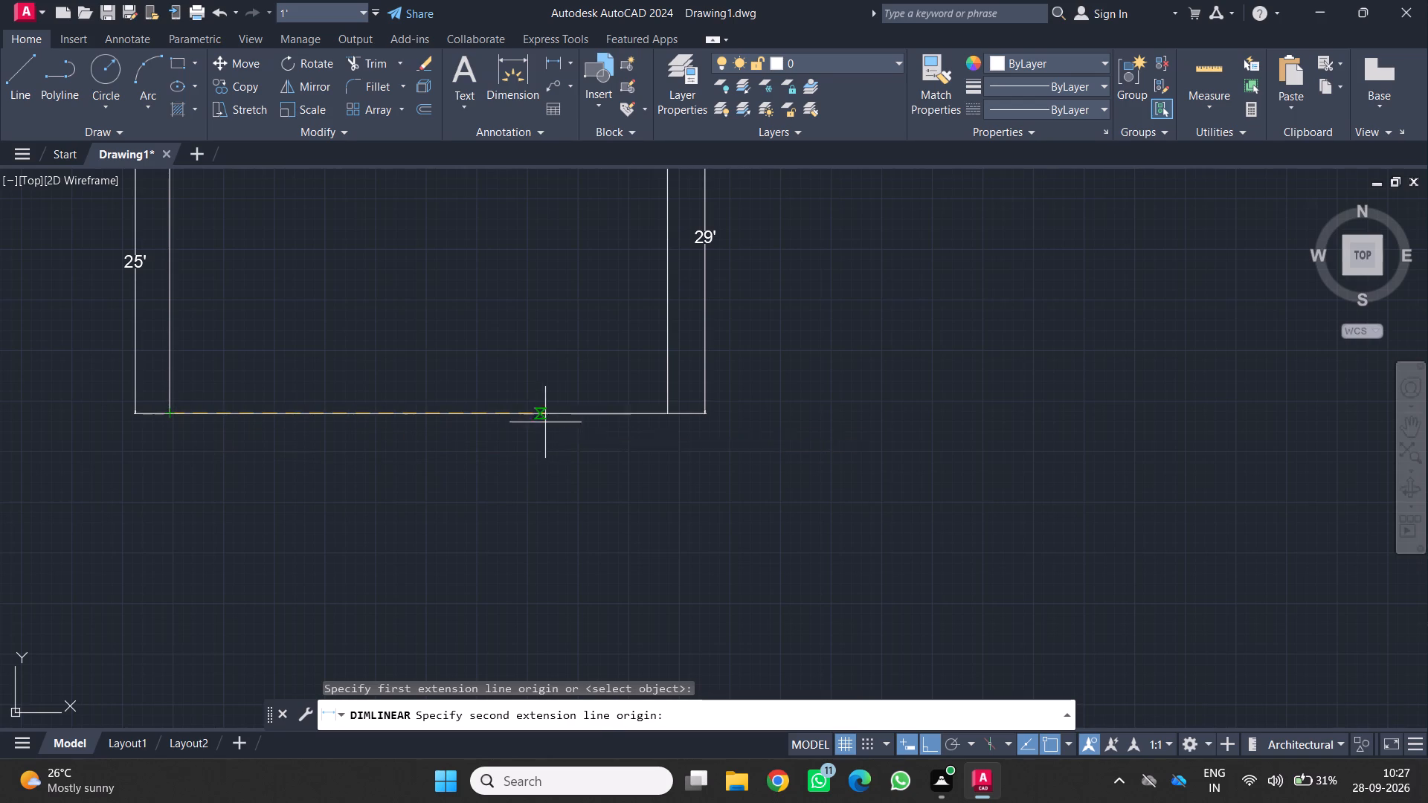
left_click(669, 411)
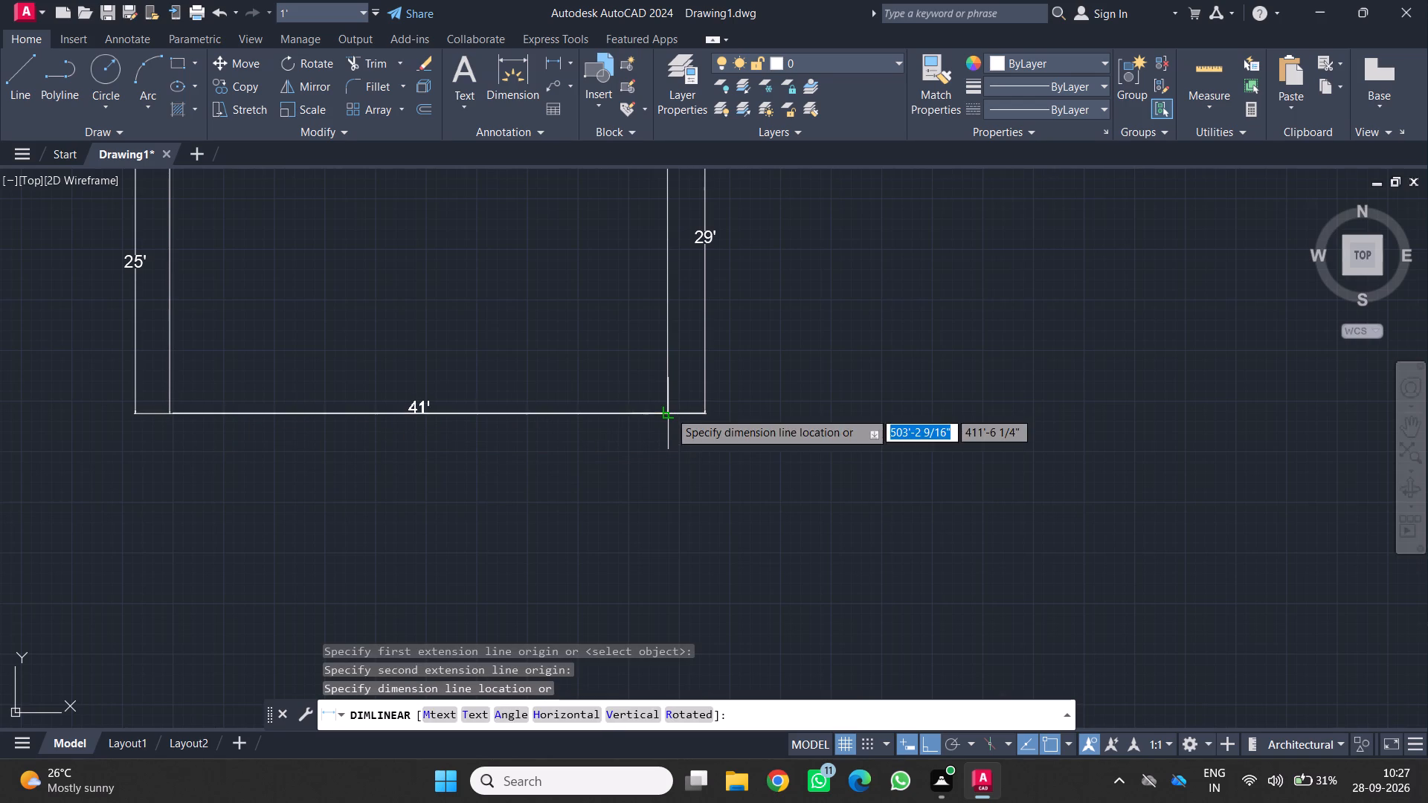
left_click(663, 452)
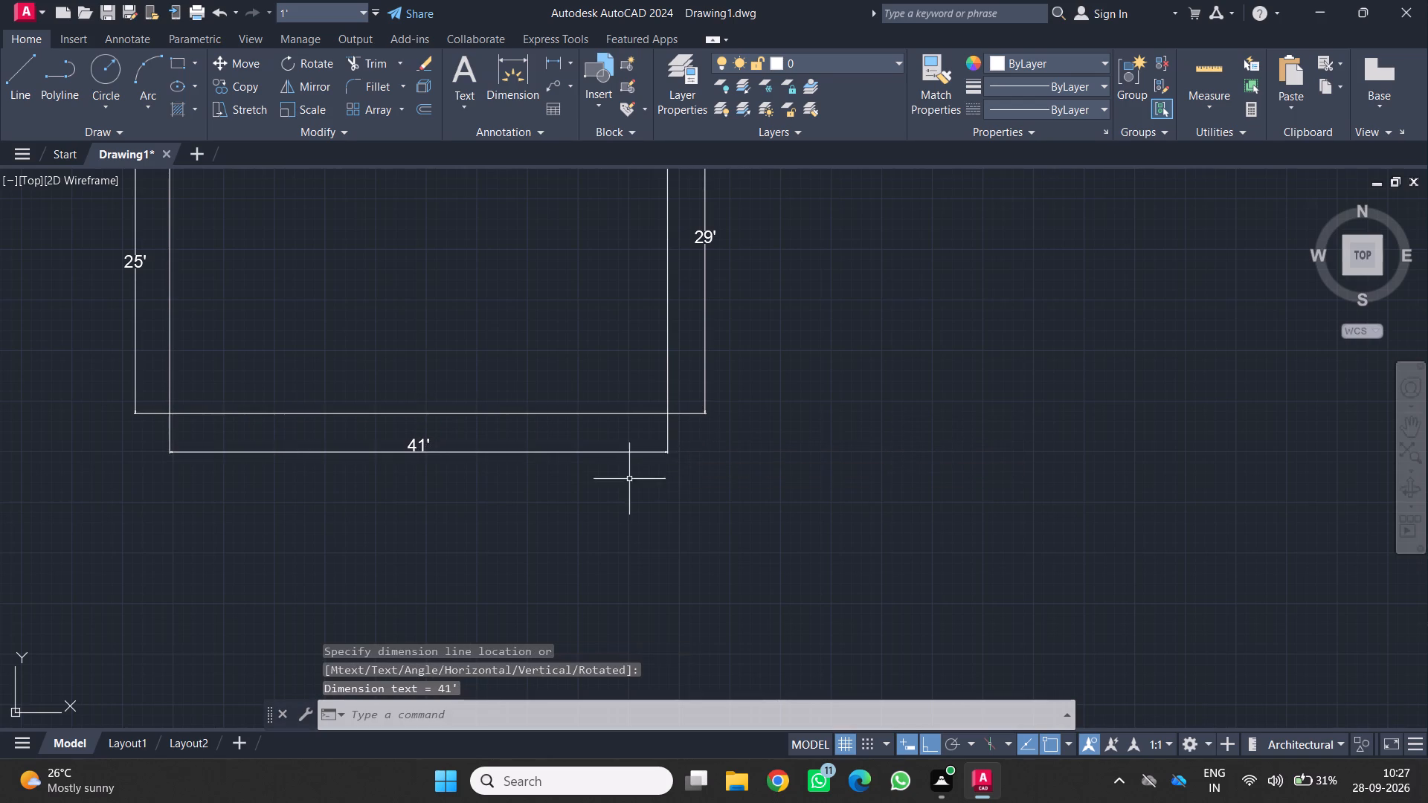
Create a new layer named ROAD.
scroll(580, 494, "down", 1)
middle_click_drag(577, 497, 729, 575)
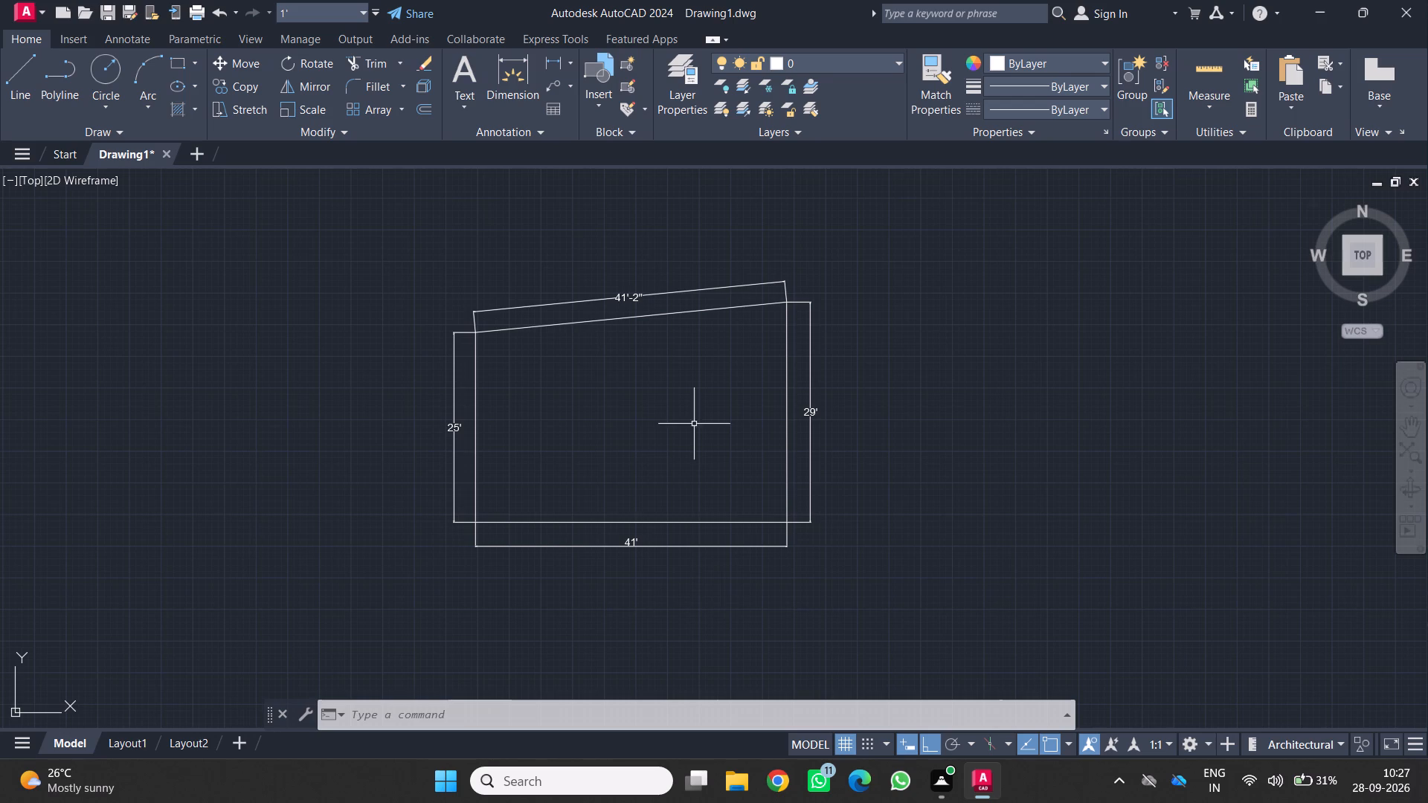
left_click(674, 83)
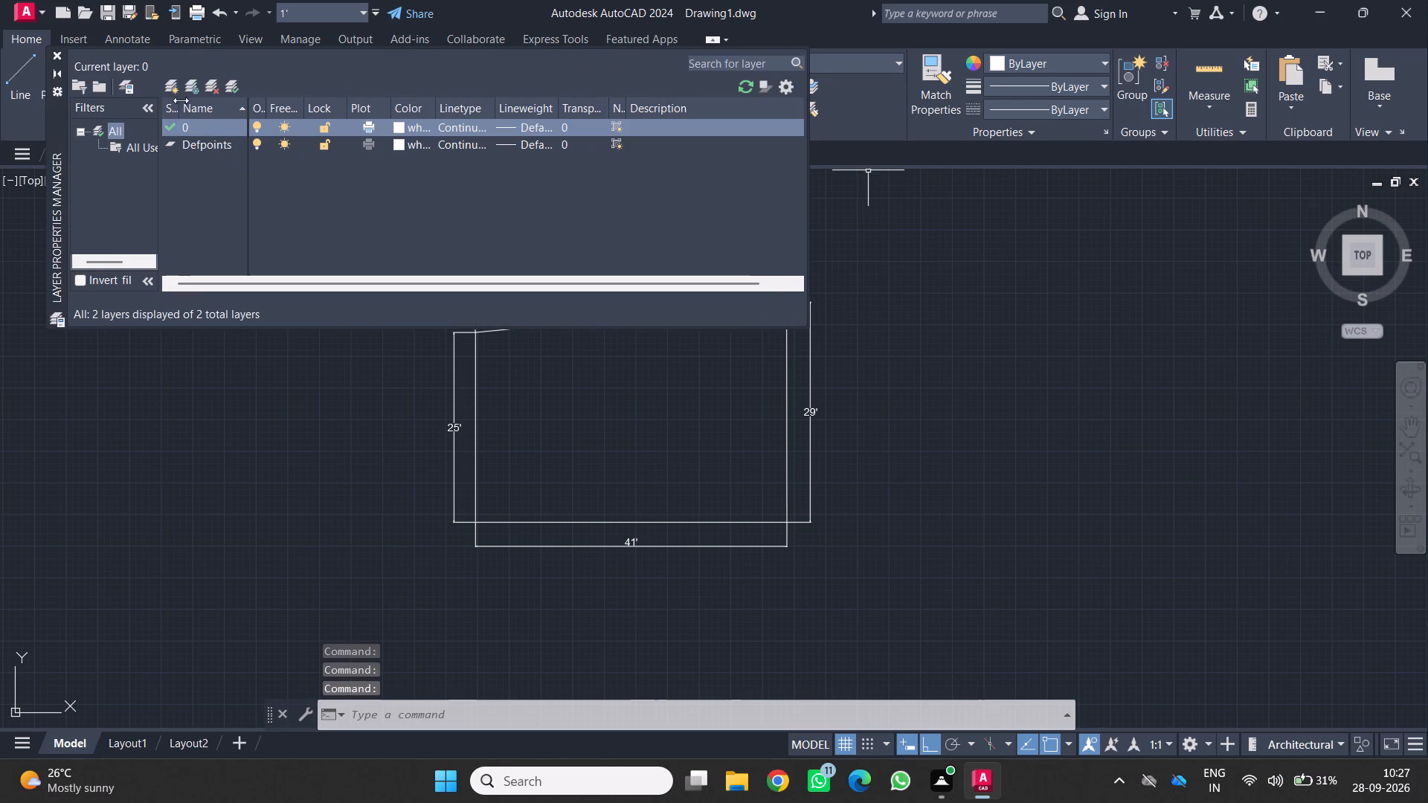
left_click(167, 80)
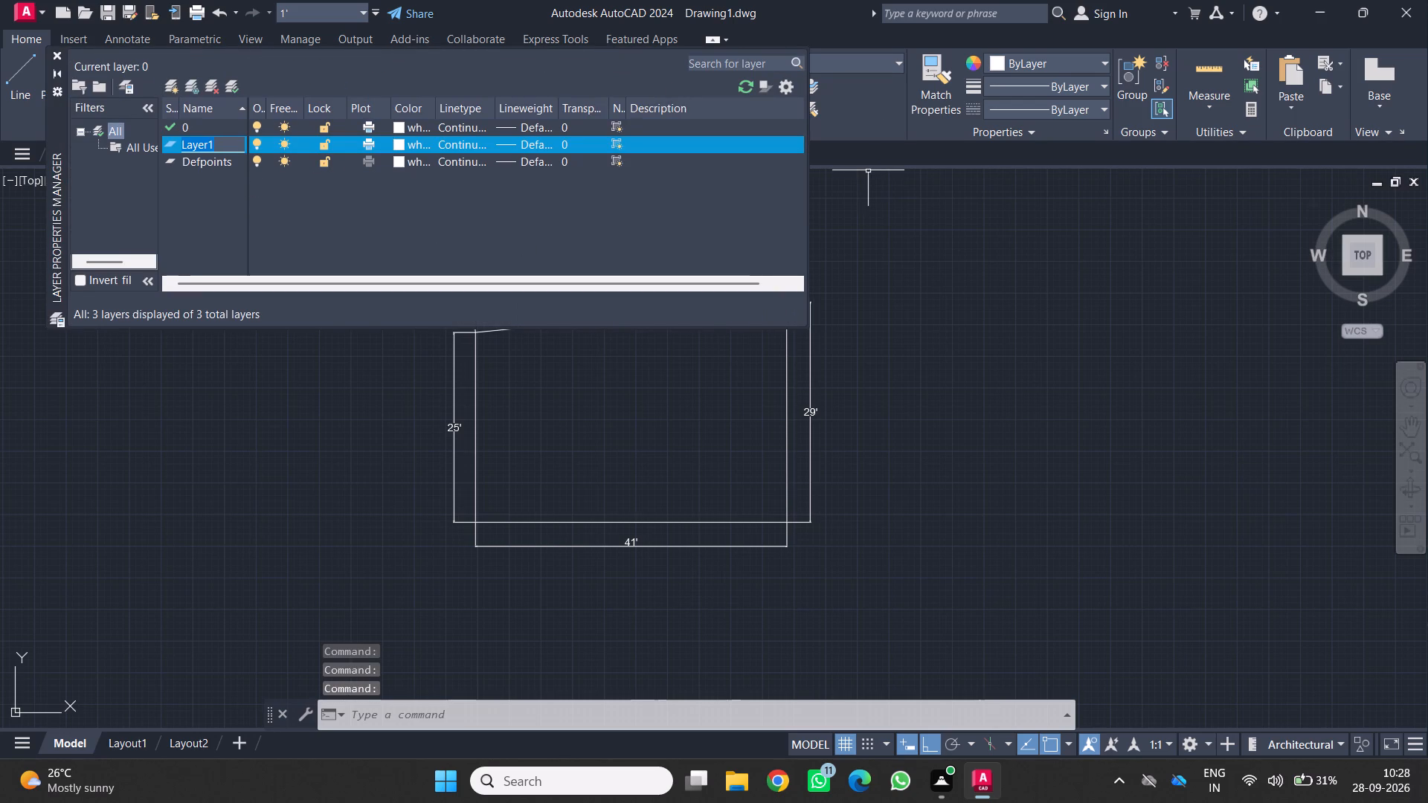
left_click(226, 142)
key("BackSpace")
key("BackSpace")
key("BackSpace")
key("BackSpace")
key("BackSpace")
key("BackSpace")
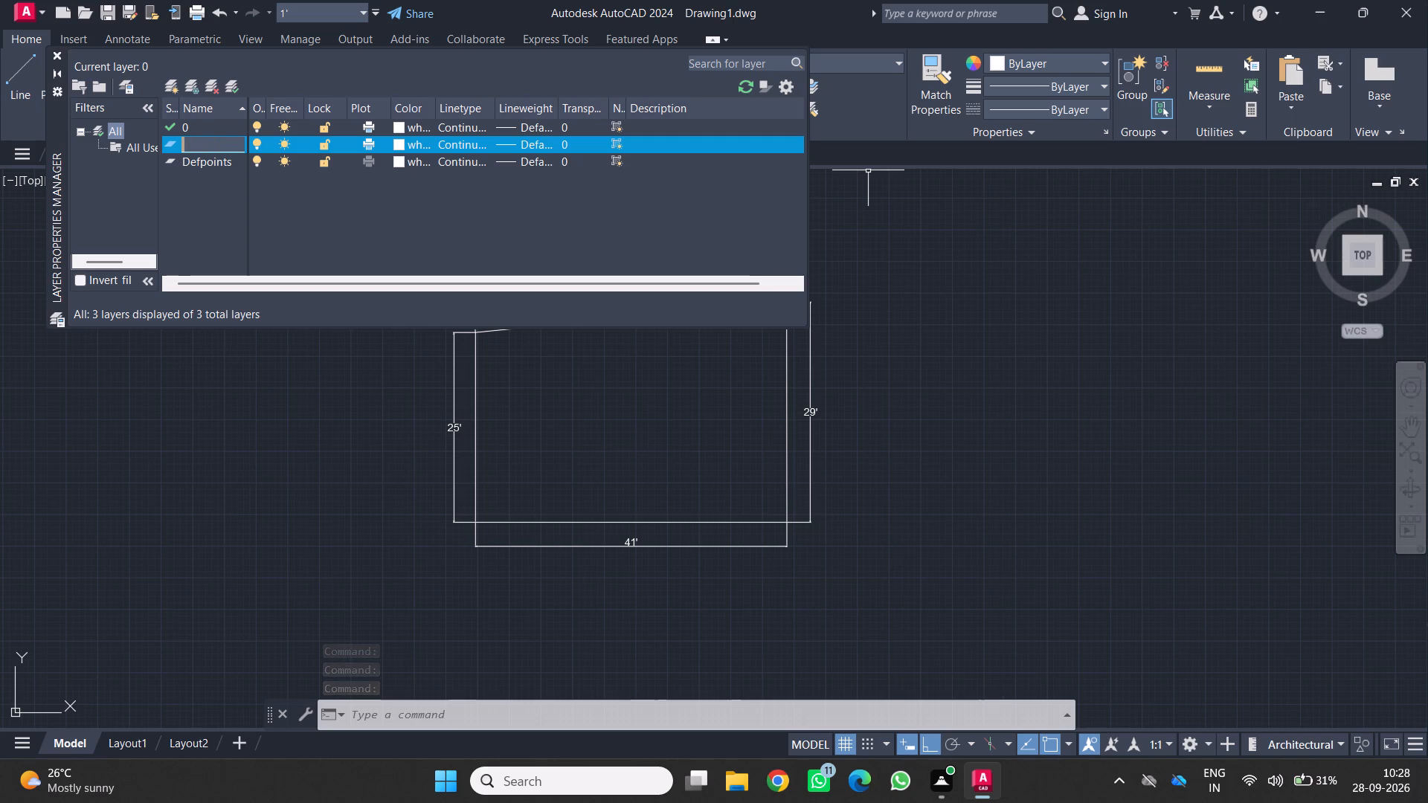
type("ROAD")
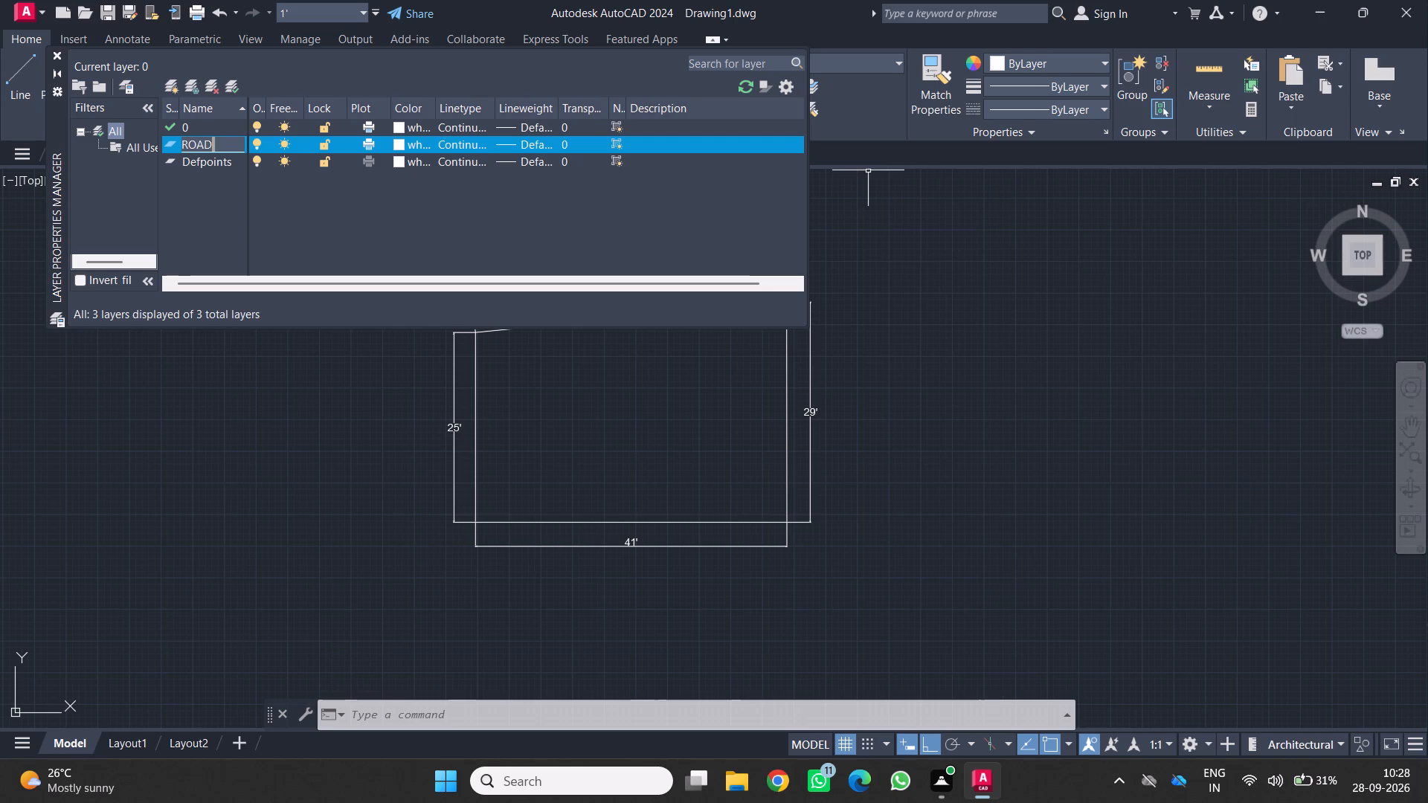
Set the ROAD layer's colour to index colour 240 and make it the current layer.
left_click(395, 141)
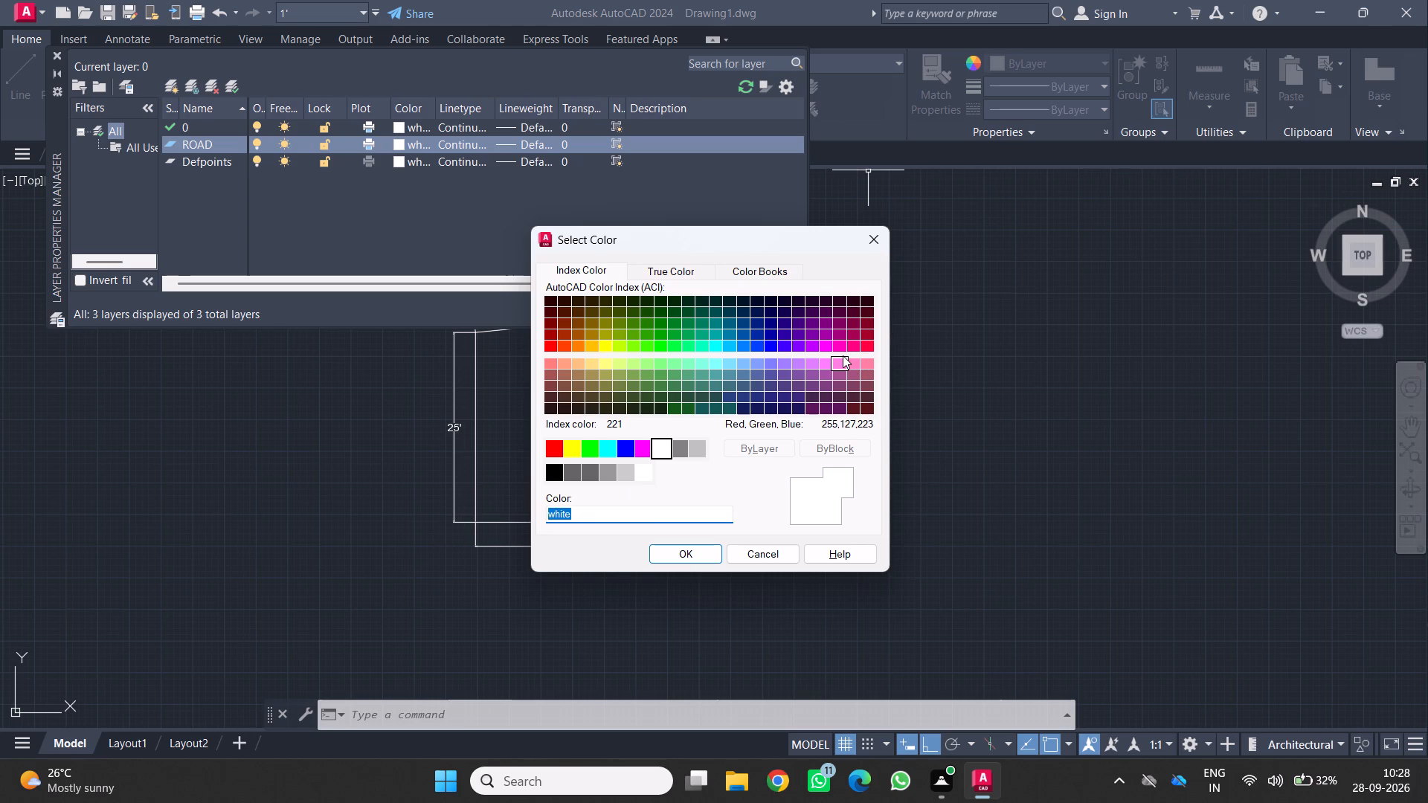
left_click(866, 347)
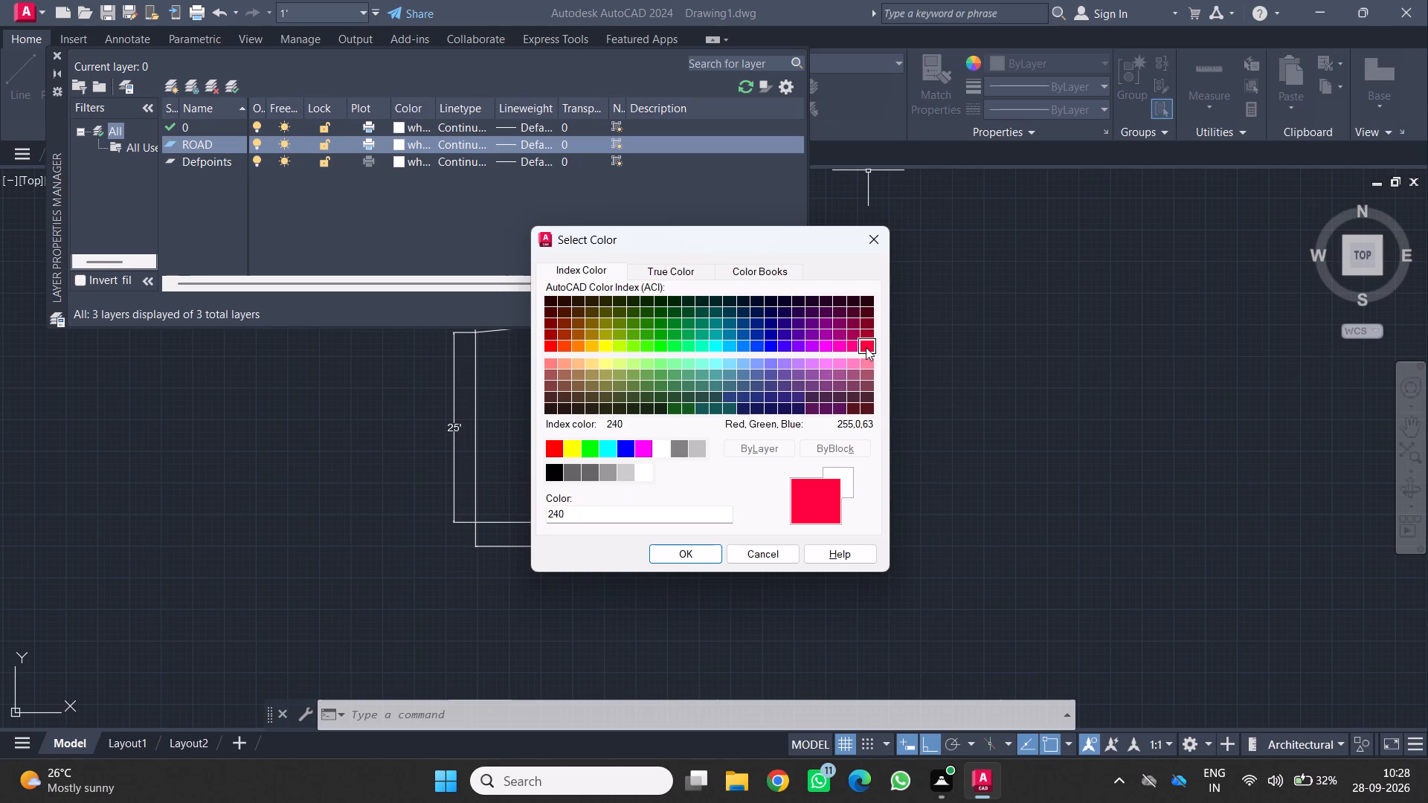
left_click(693, 559)
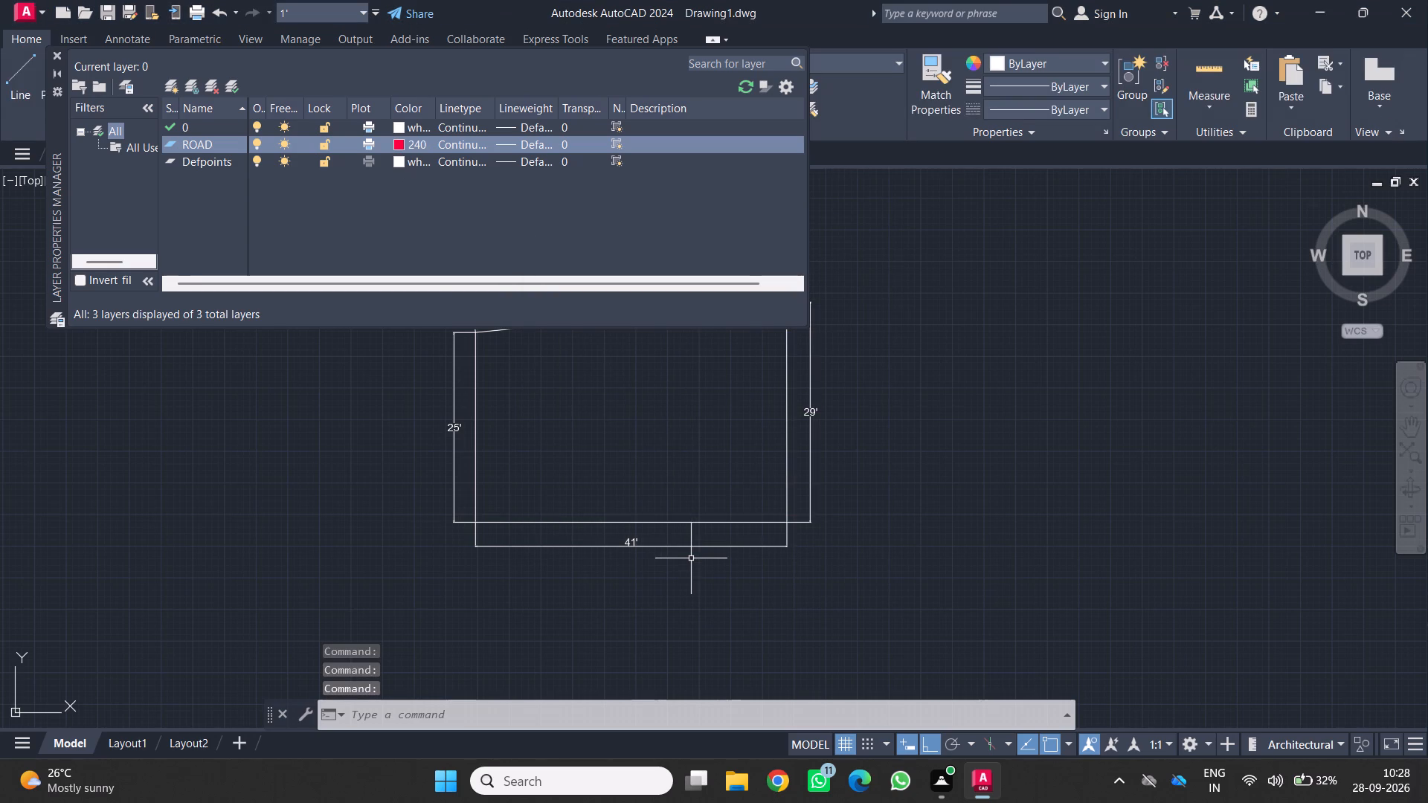
left_click(226, 89)
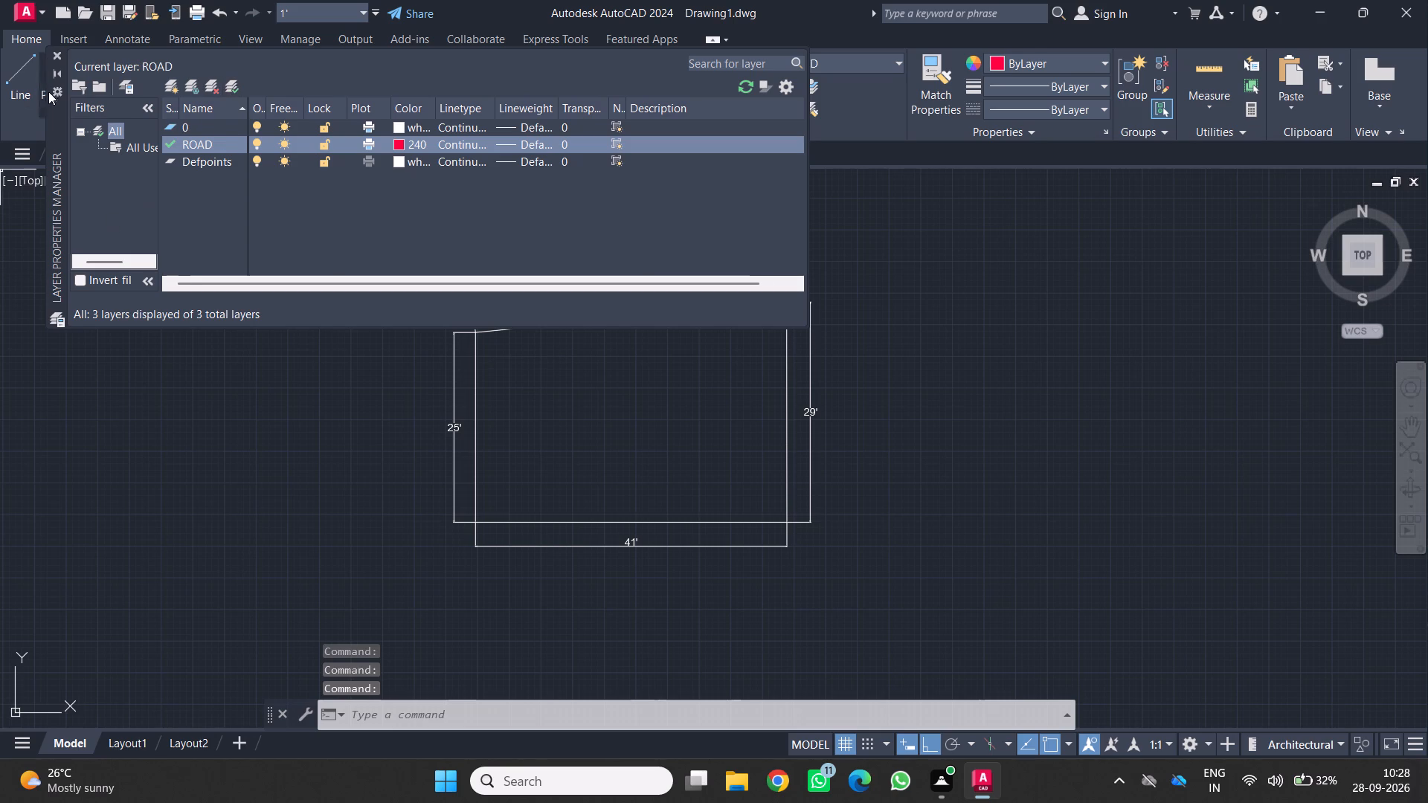
Close the layer properties palette.
left_click(54, 53)
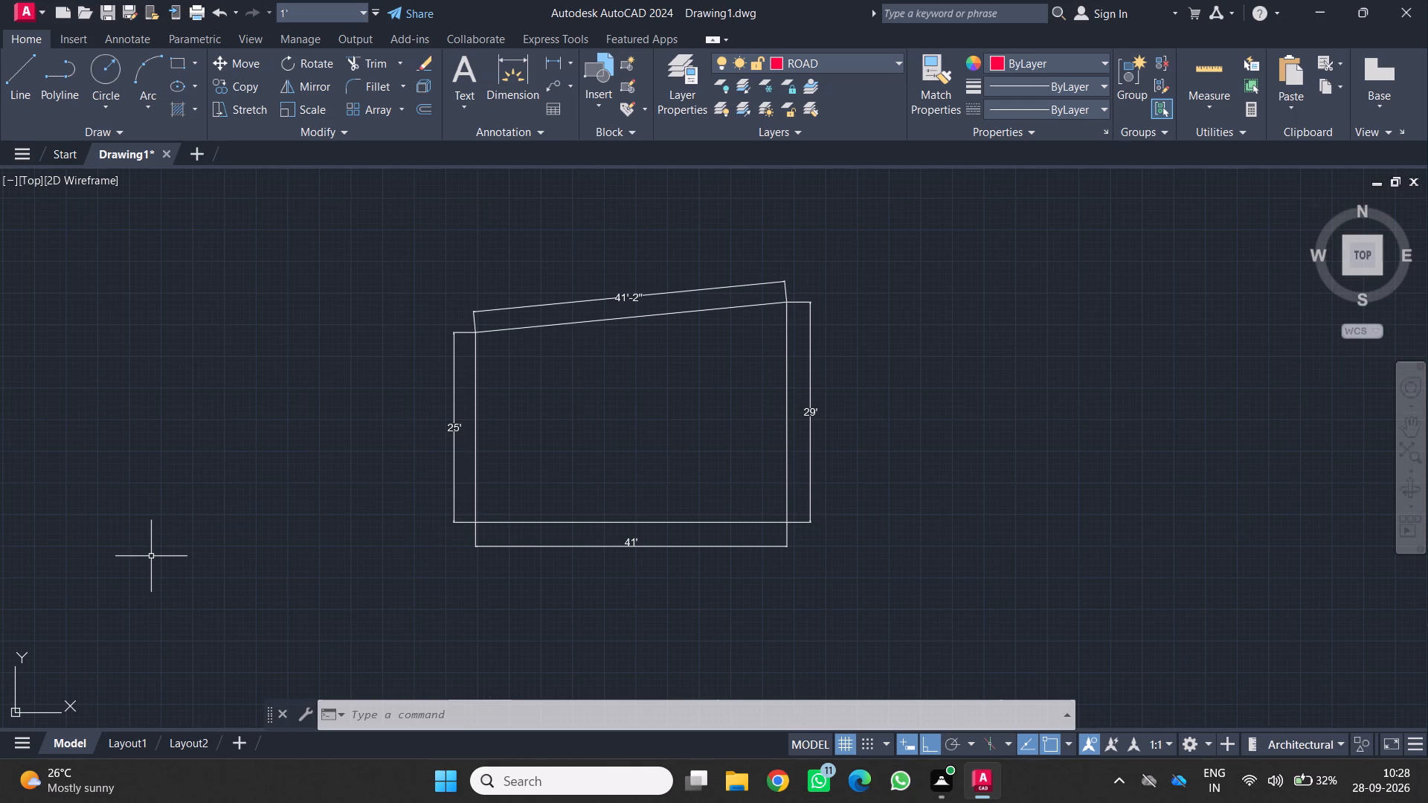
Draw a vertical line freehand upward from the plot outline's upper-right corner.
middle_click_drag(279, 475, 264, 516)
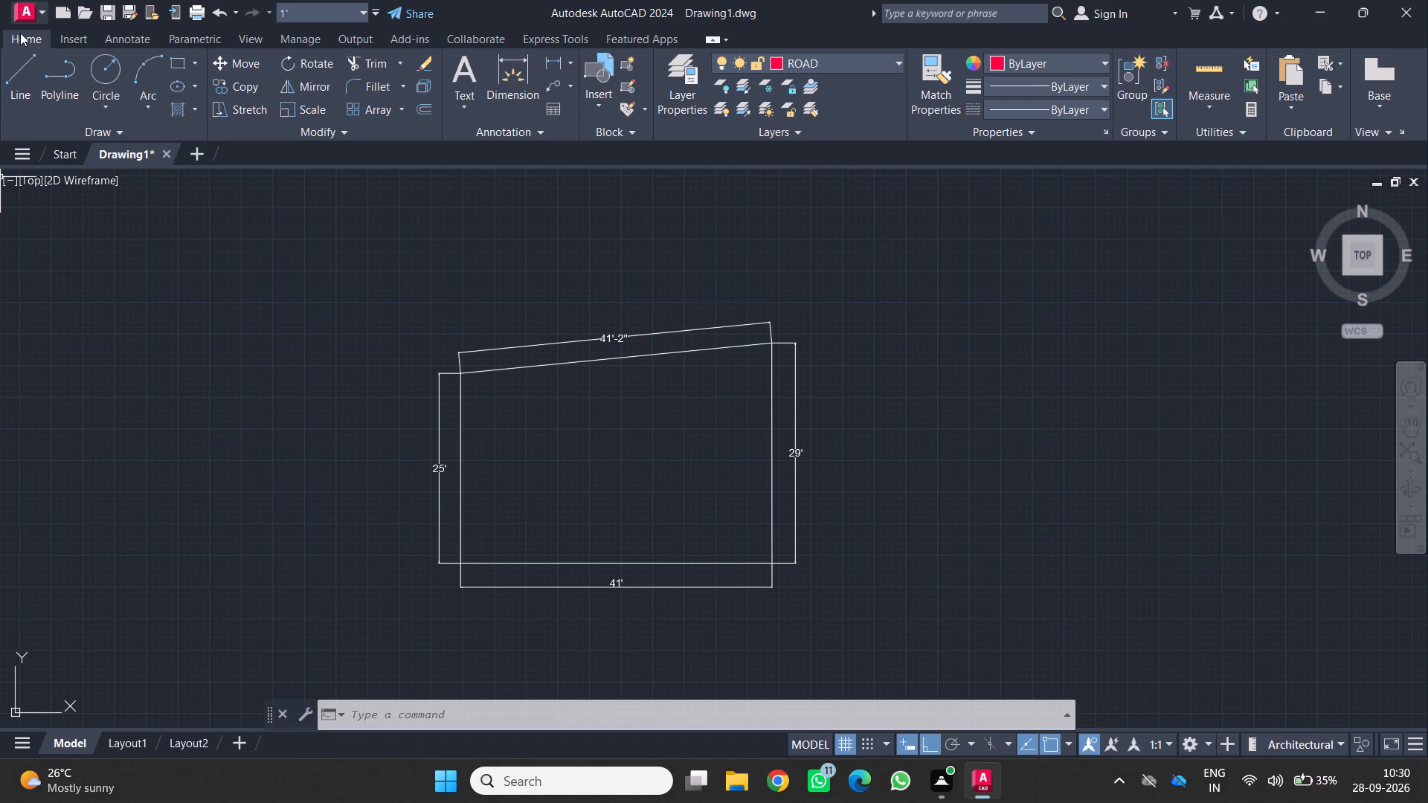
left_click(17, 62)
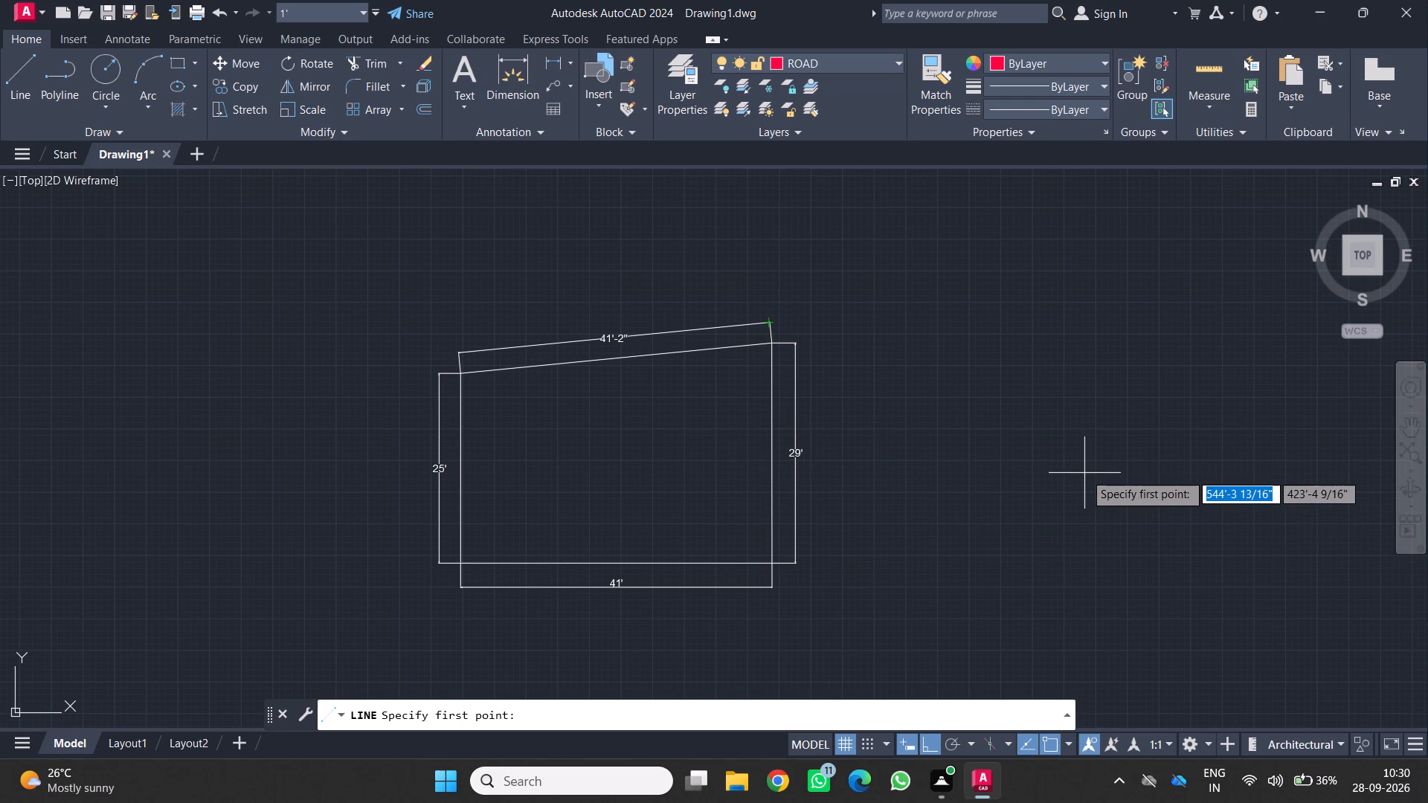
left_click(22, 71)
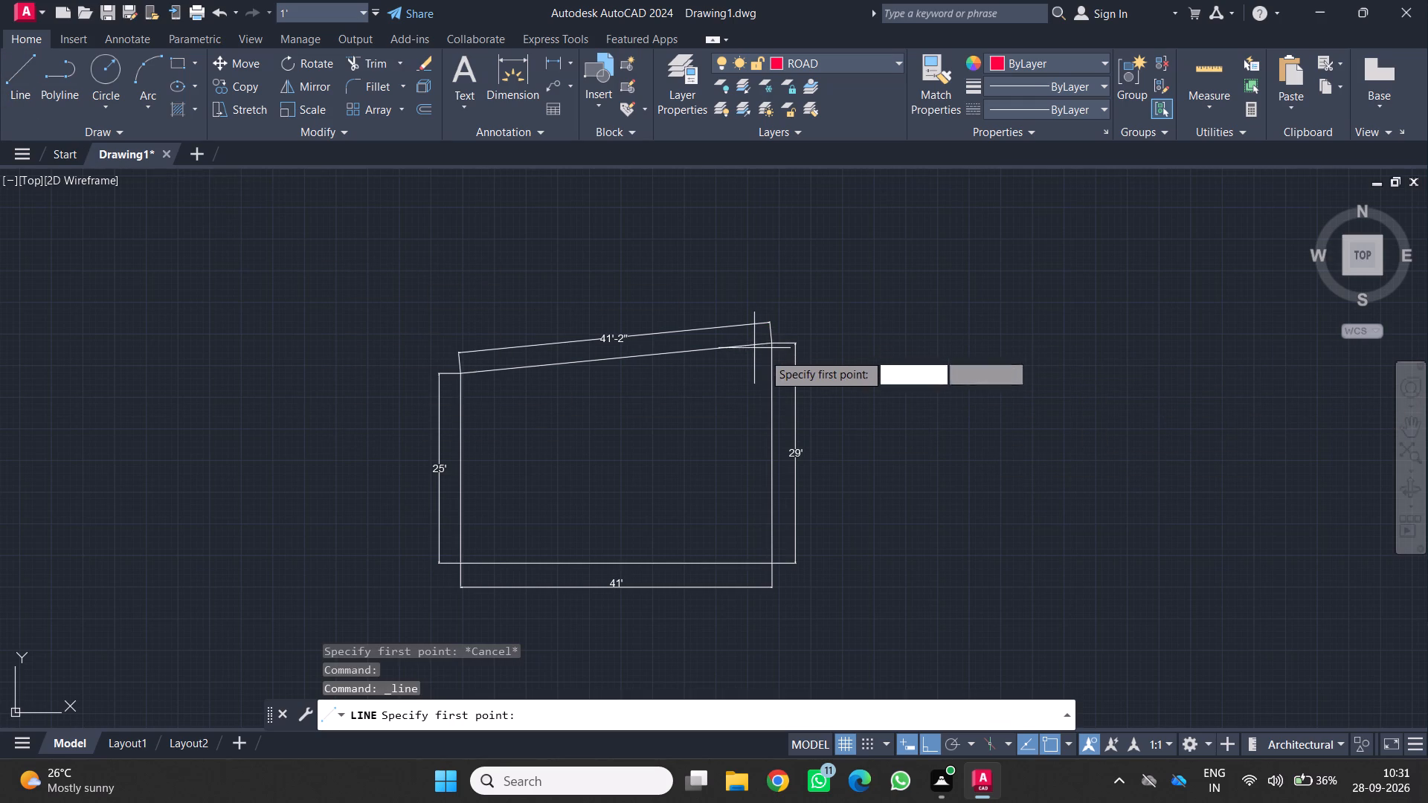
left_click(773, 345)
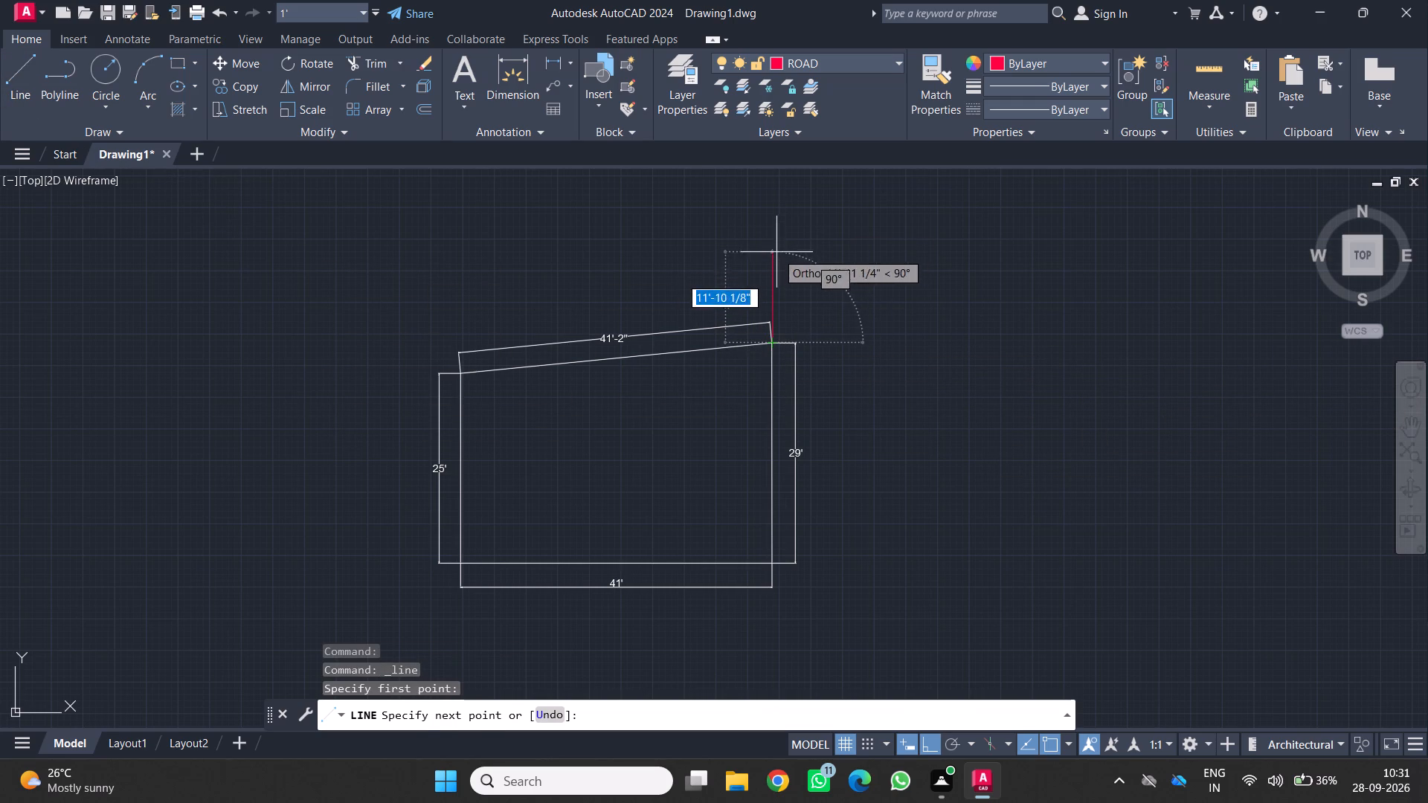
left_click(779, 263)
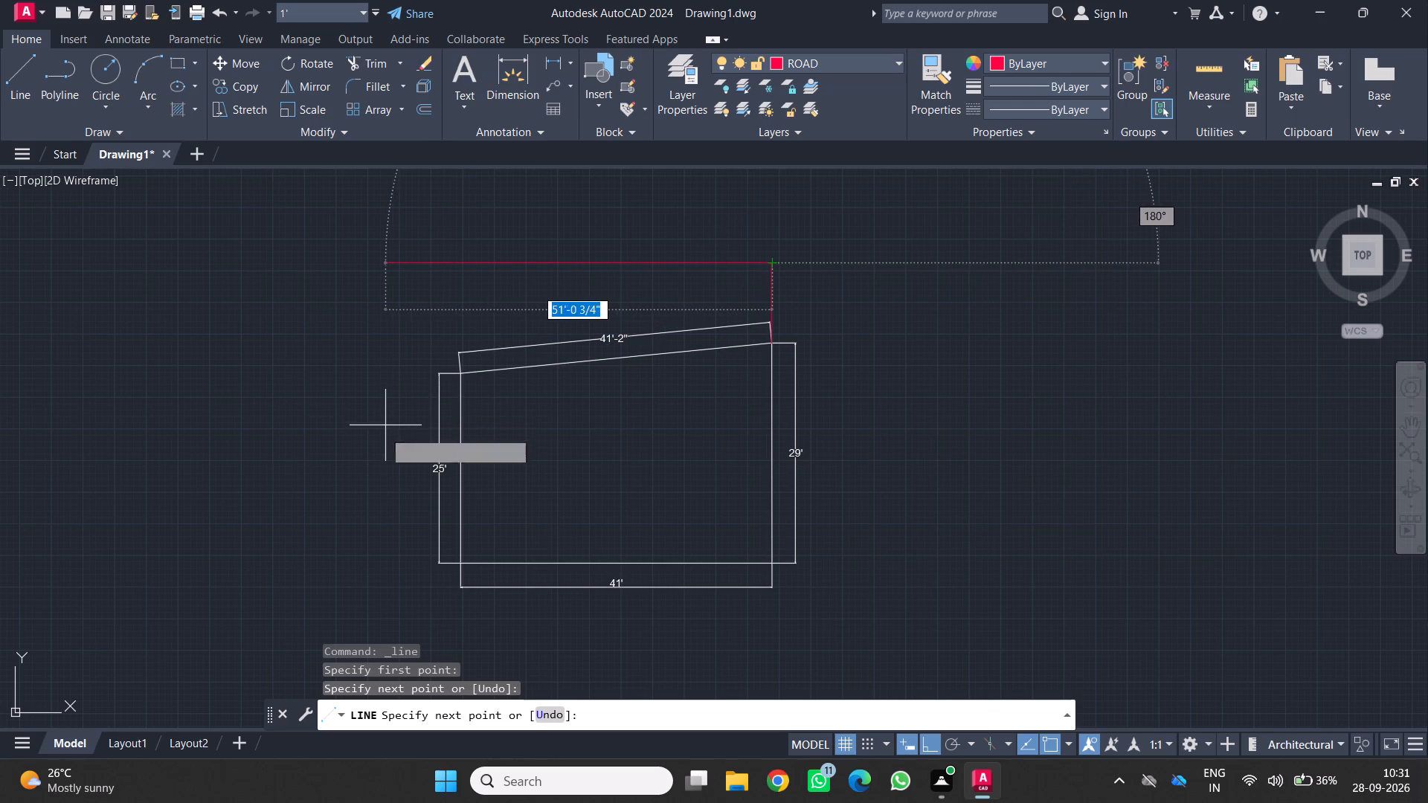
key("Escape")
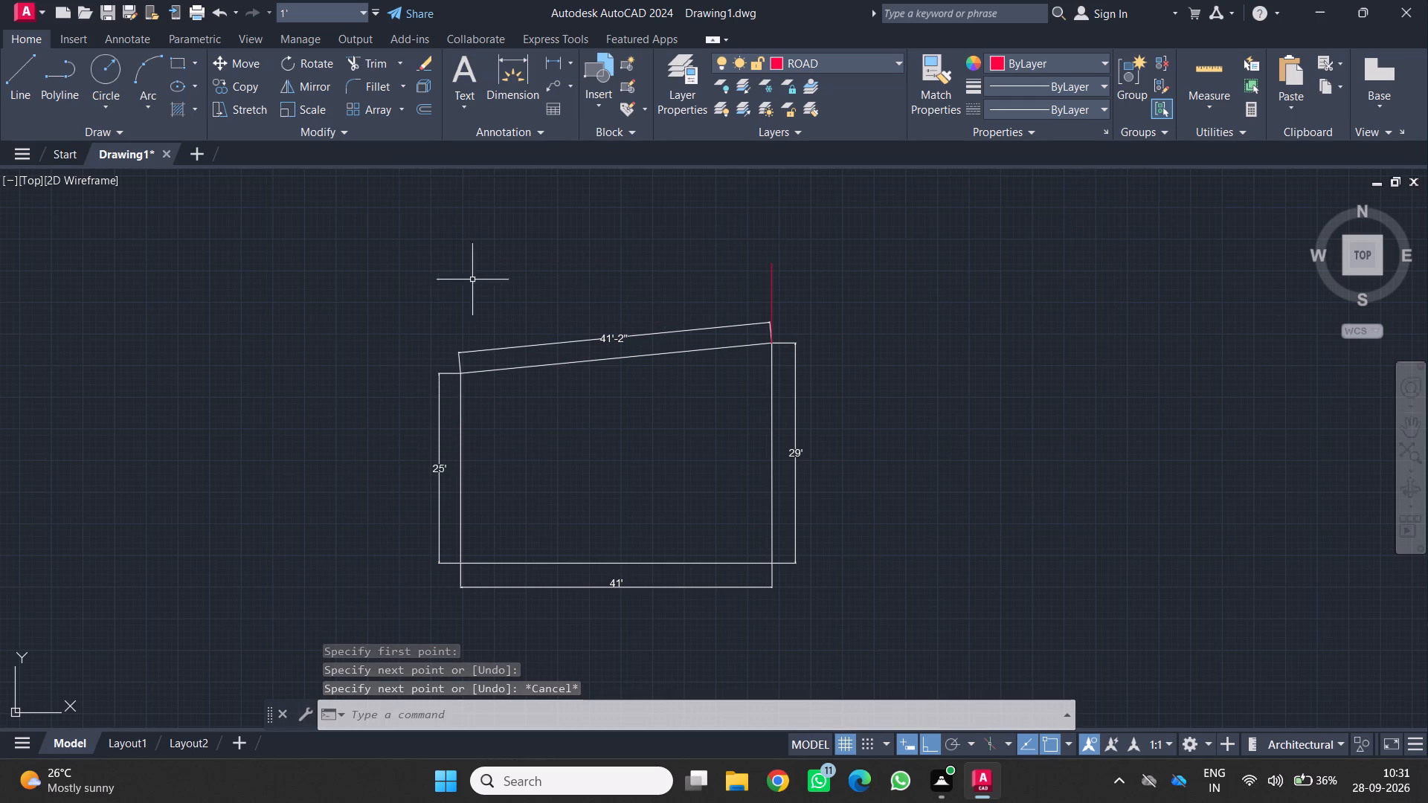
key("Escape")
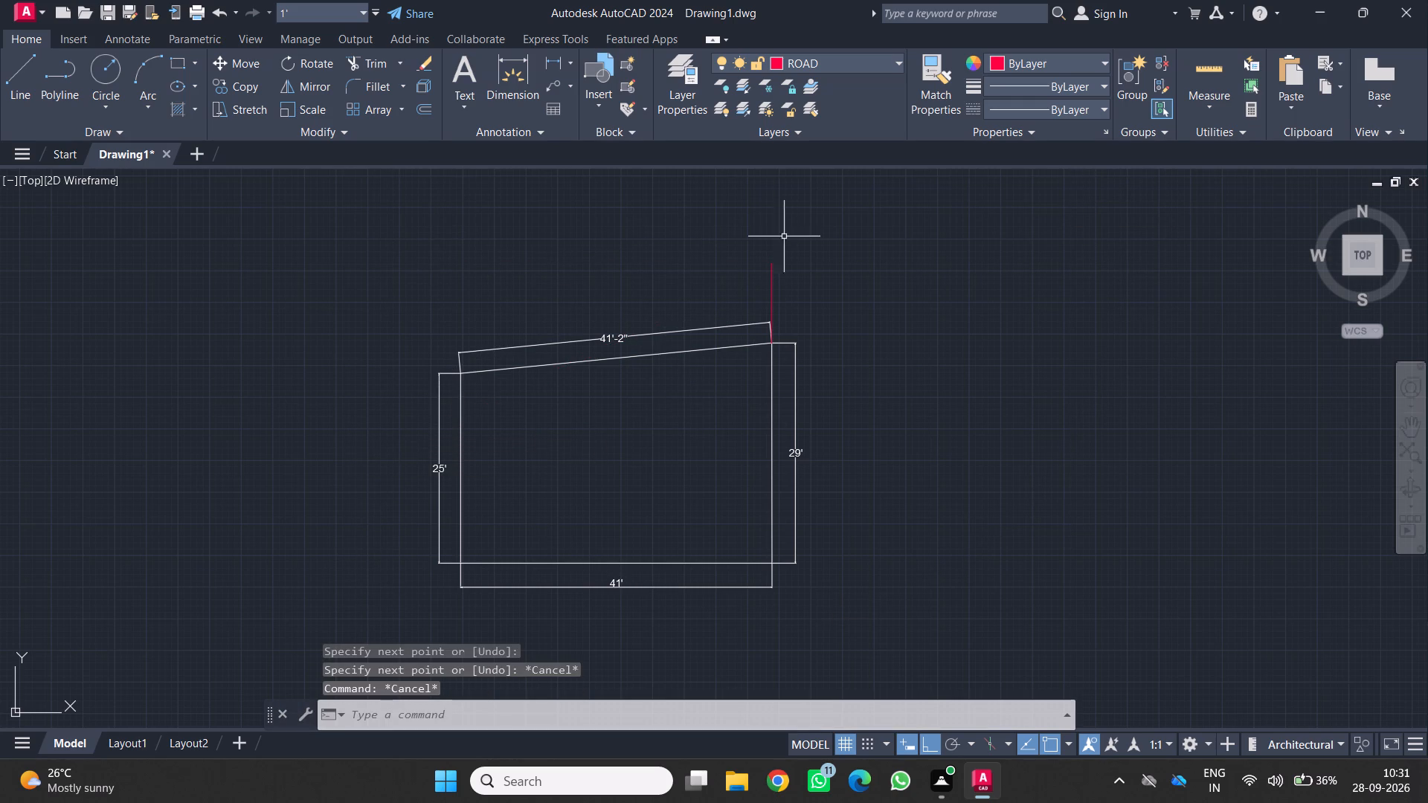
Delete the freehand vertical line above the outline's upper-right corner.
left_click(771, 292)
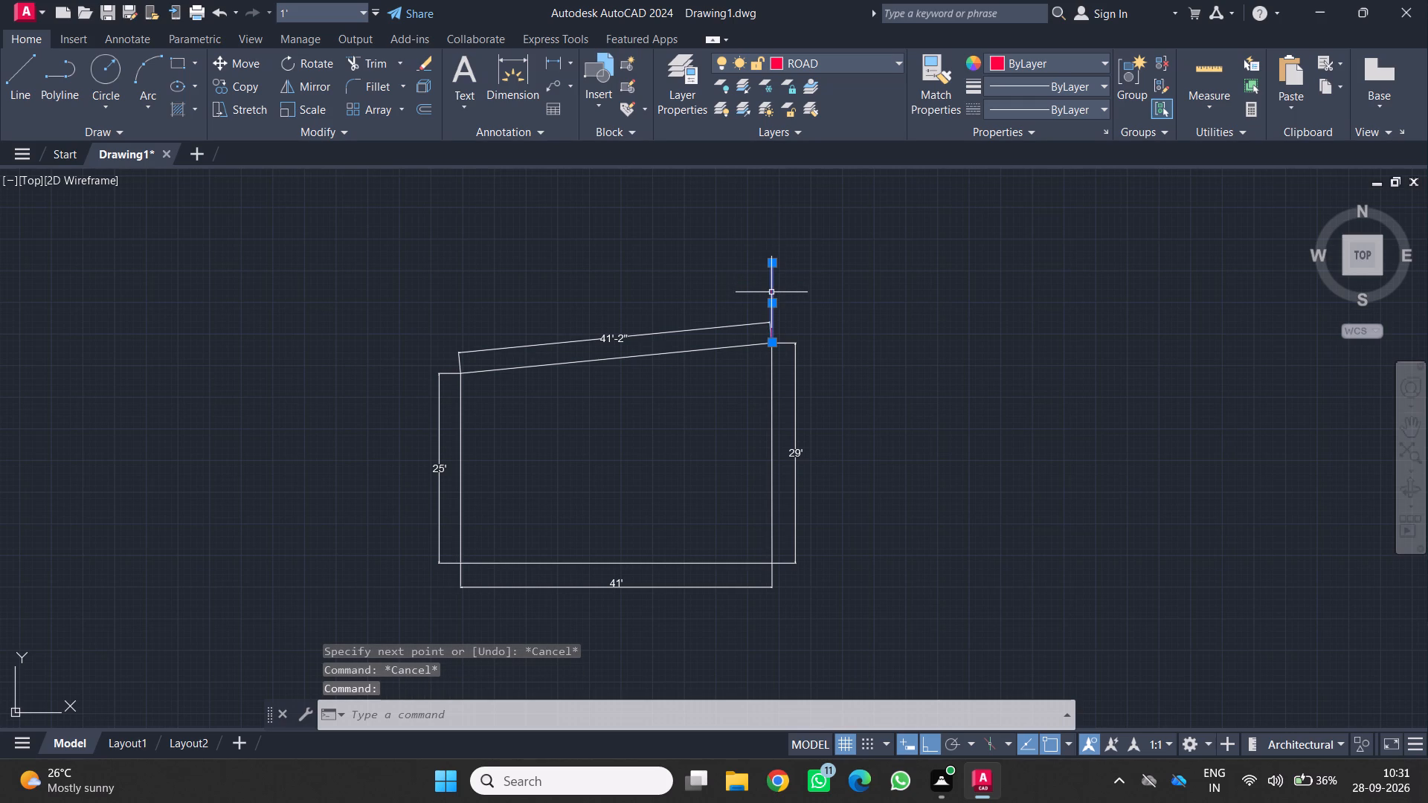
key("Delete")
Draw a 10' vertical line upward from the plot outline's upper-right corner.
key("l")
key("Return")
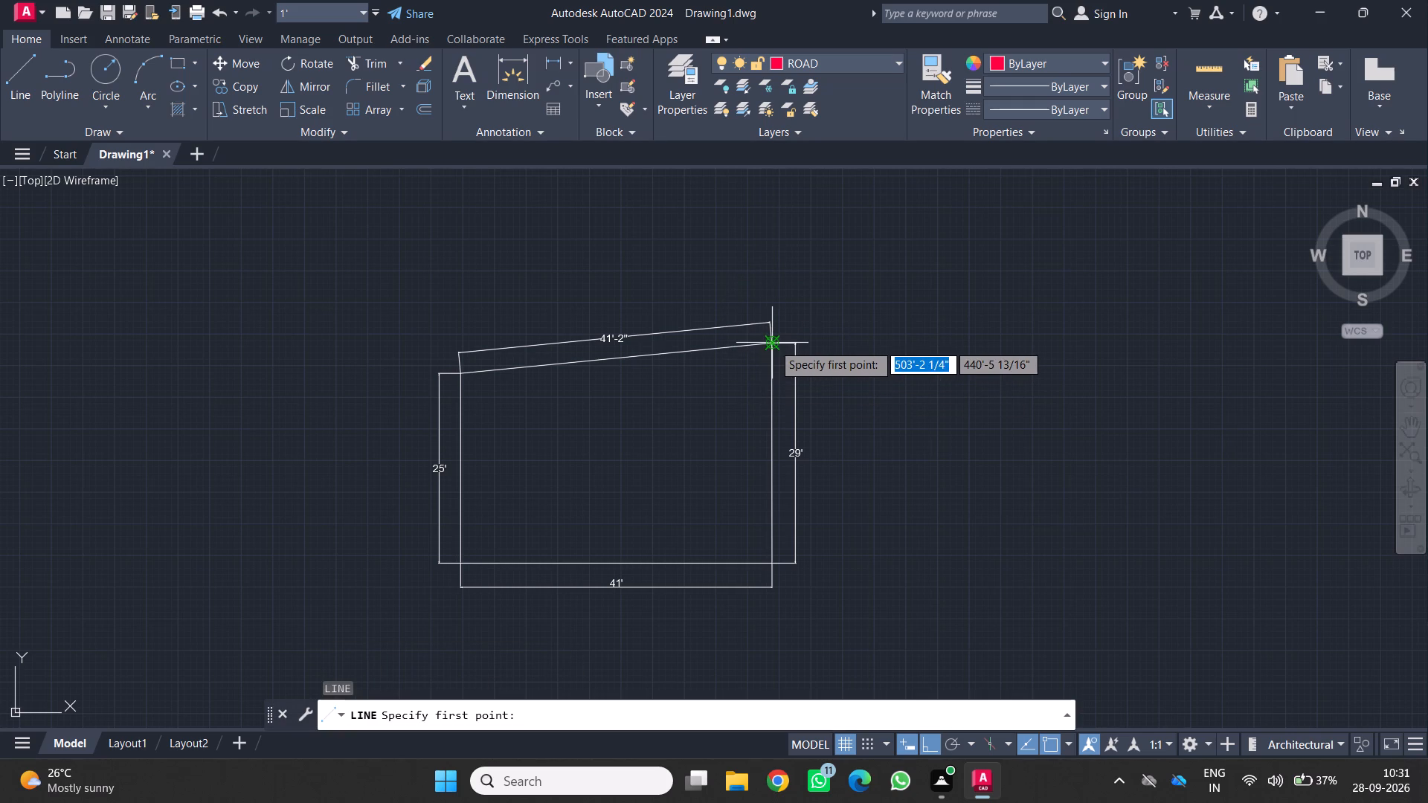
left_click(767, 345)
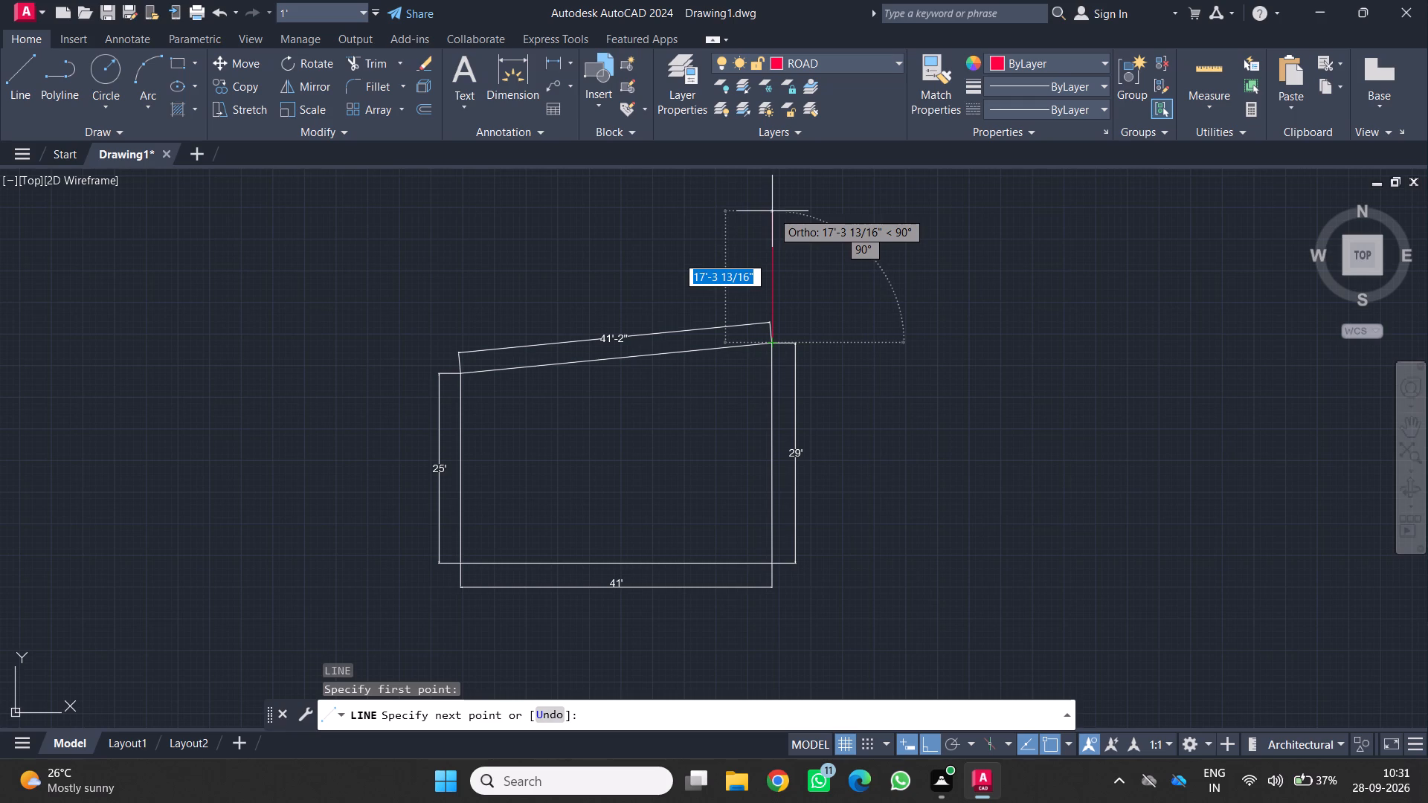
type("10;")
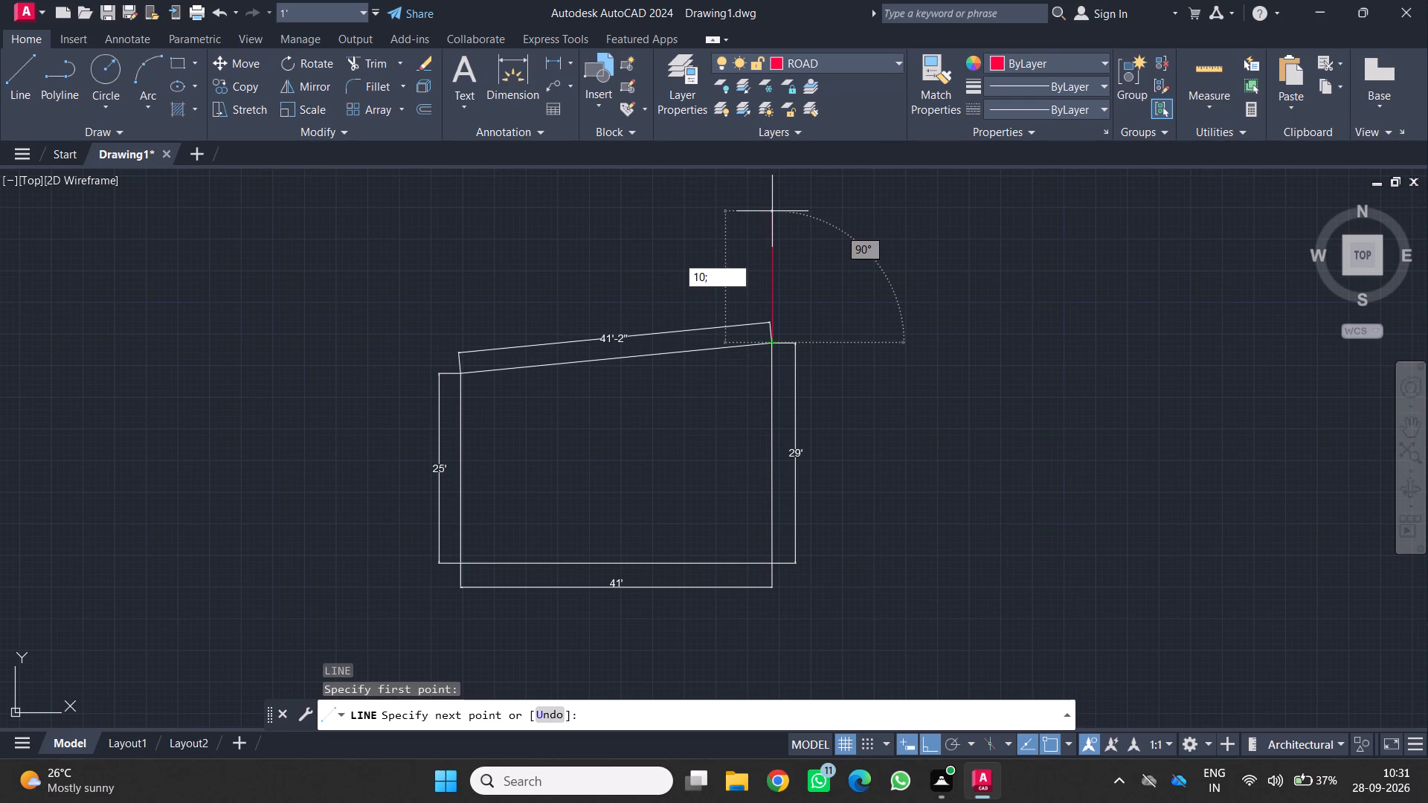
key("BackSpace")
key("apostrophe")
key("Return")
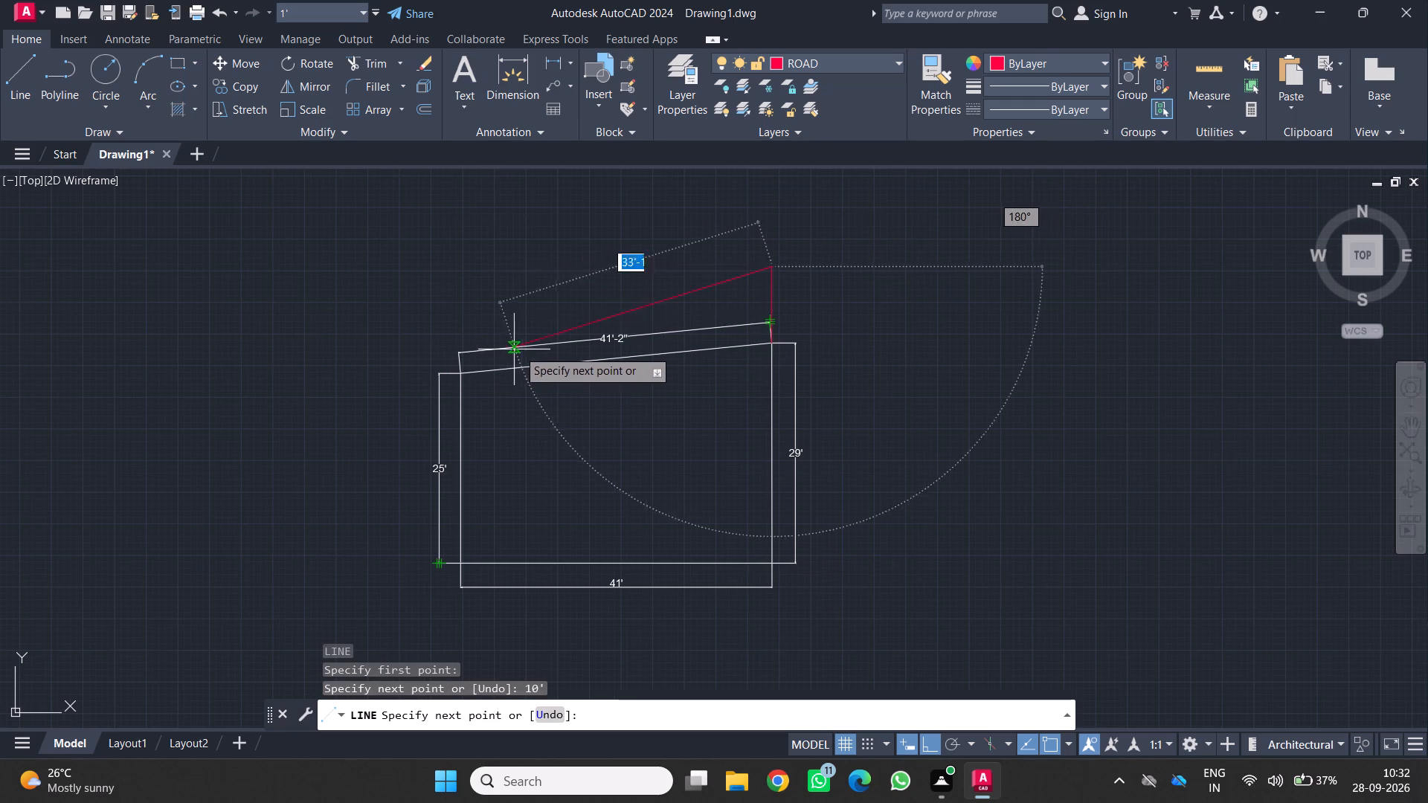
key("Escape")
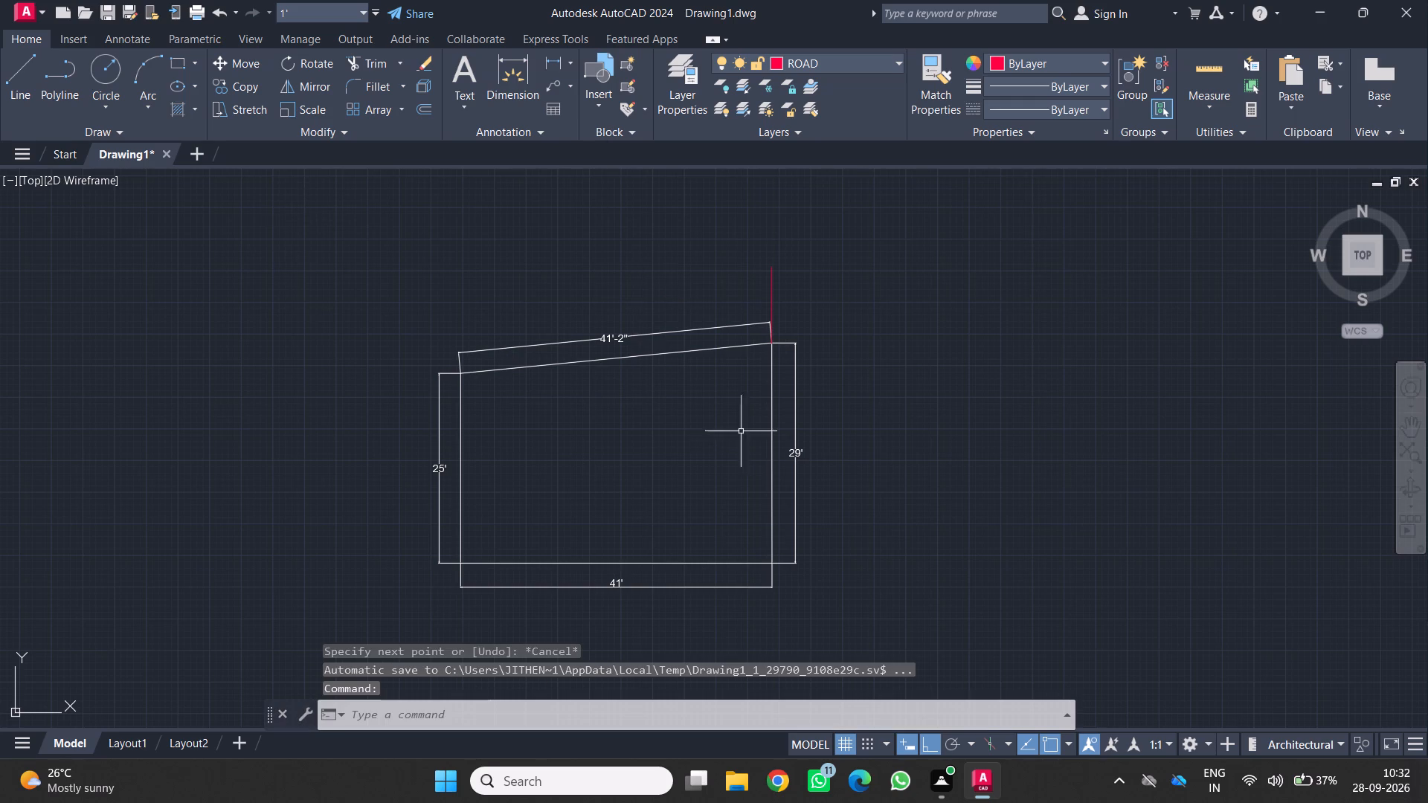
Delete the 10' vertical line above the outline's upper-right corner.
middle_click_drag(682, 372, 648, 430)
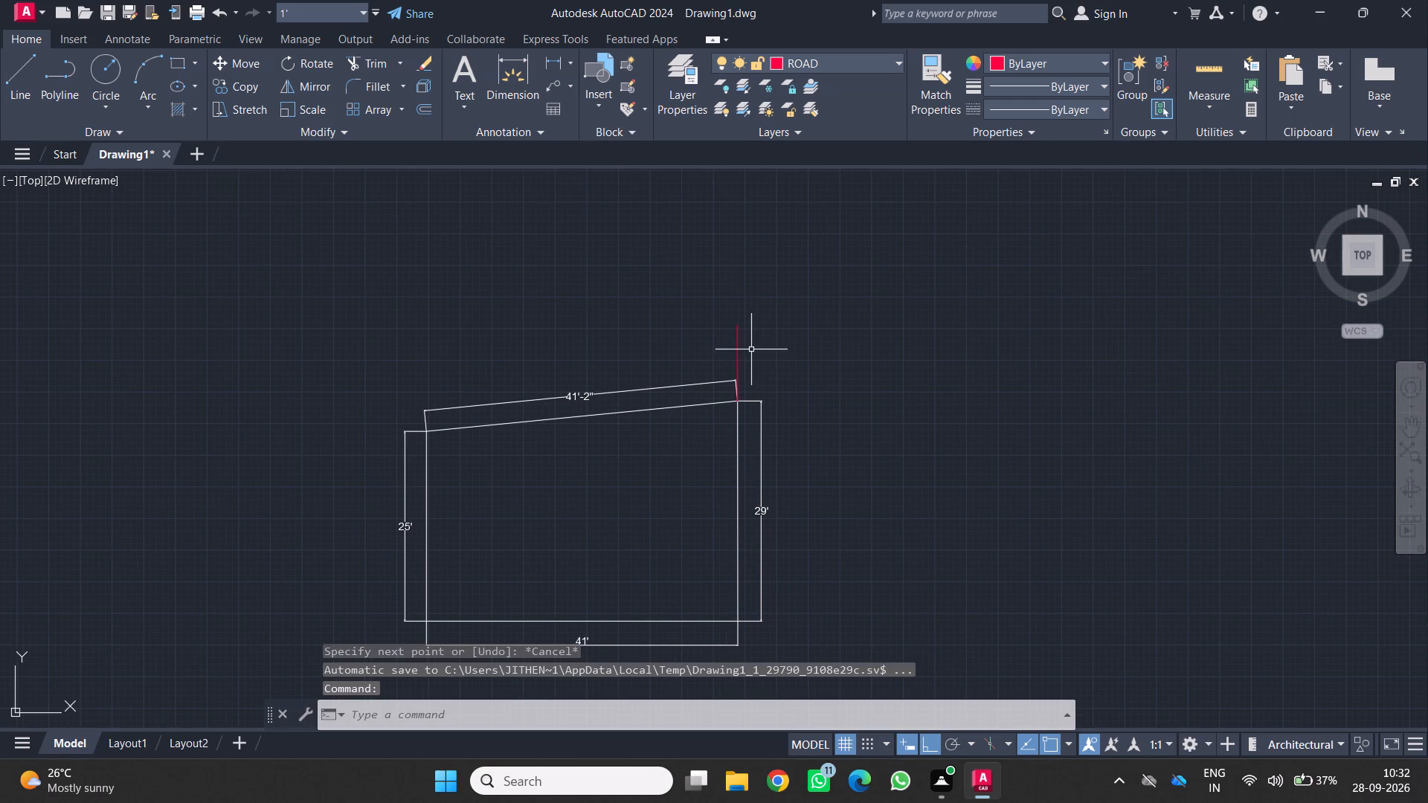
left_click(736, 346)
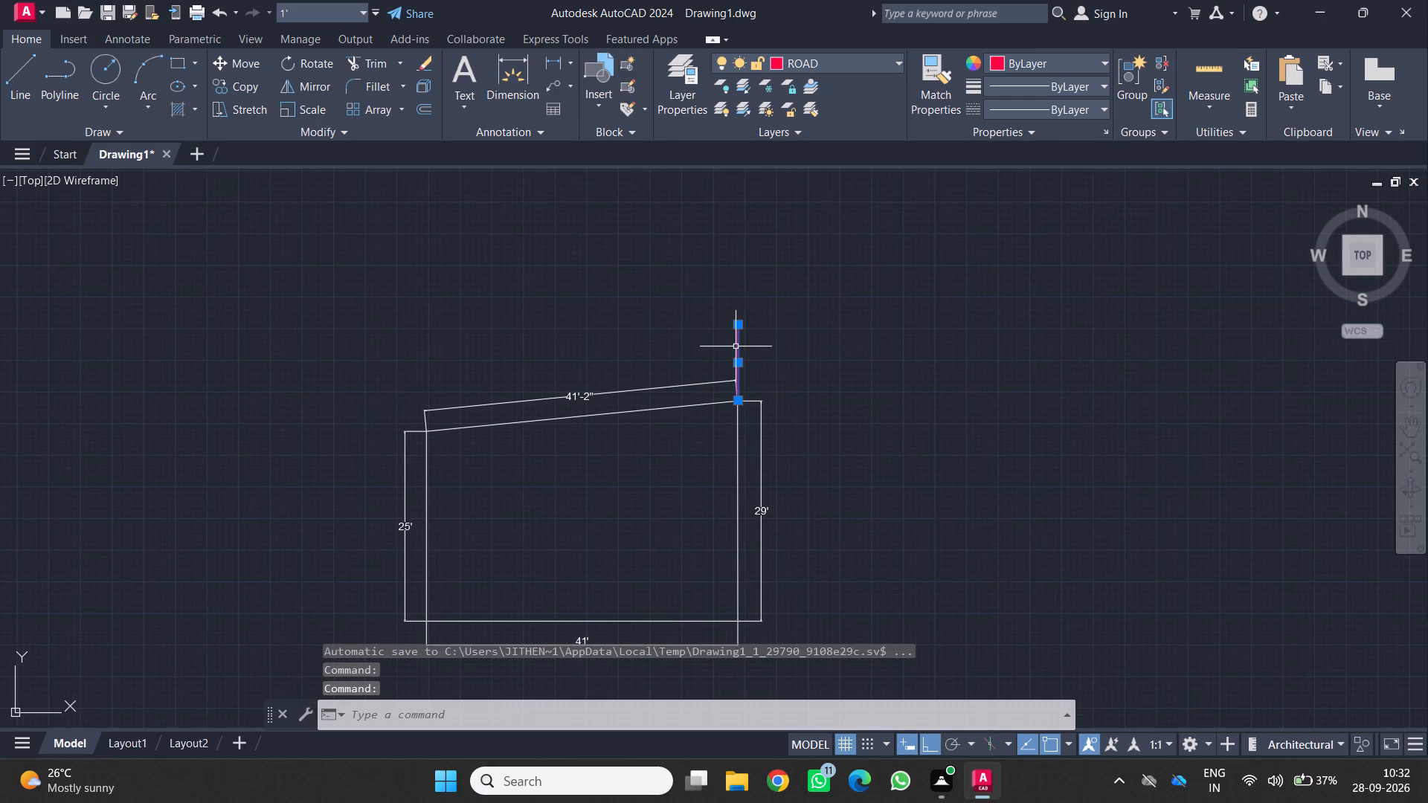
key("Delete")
Draw a 10' vertical line on the ROAD layer upward from the plot outline's upper-right corner.
key("l")
key("Return")
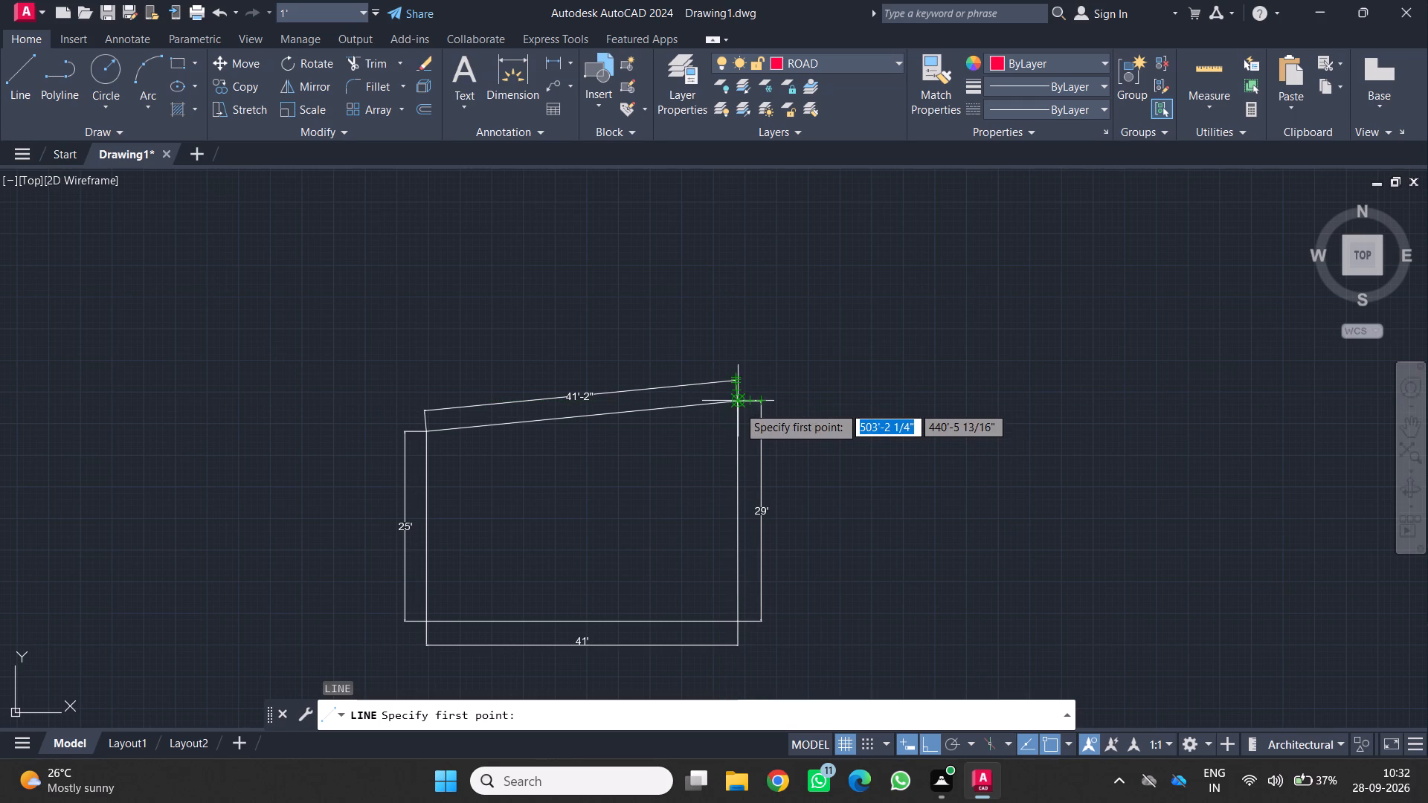
left_click_drag(738, 406, 736, 399)
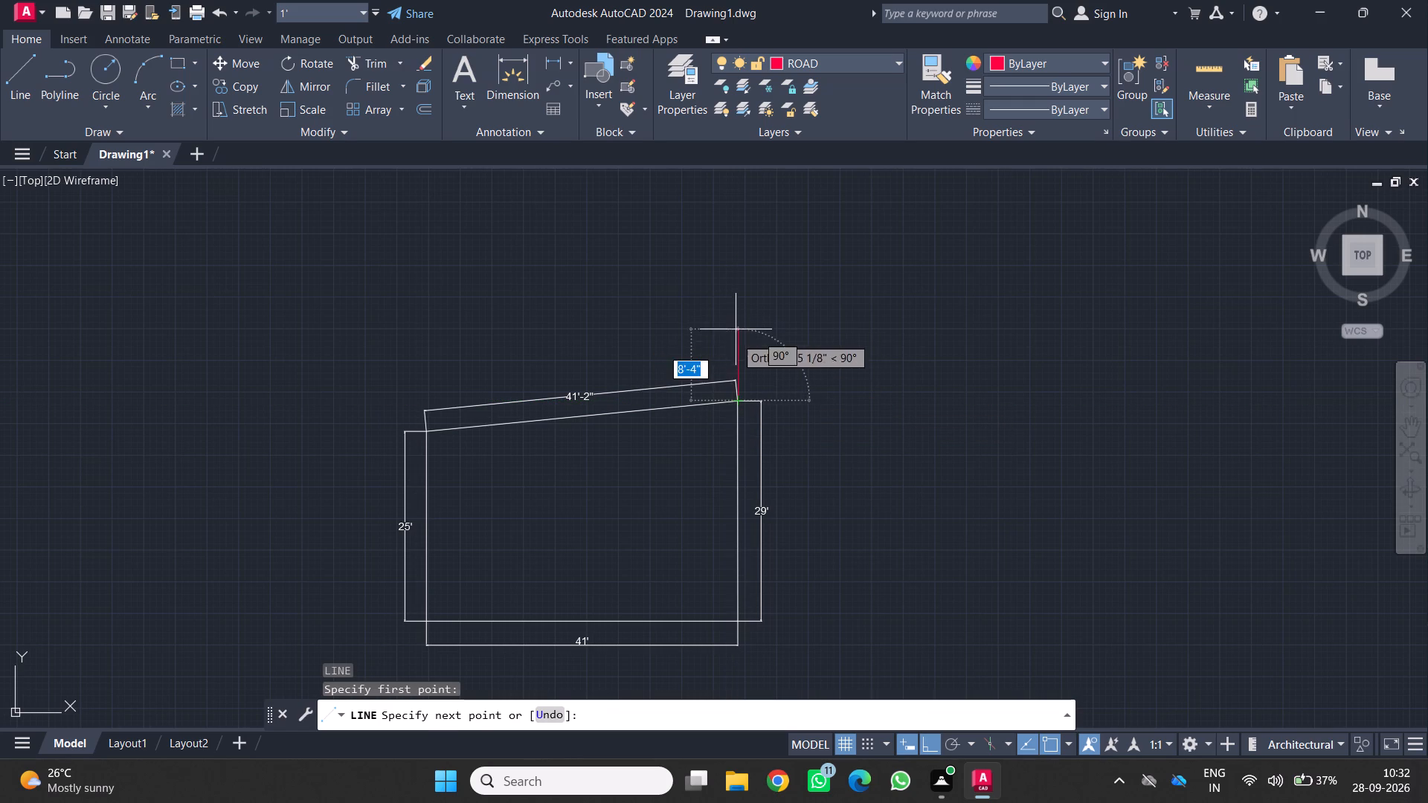
type("10'")
key("Return")
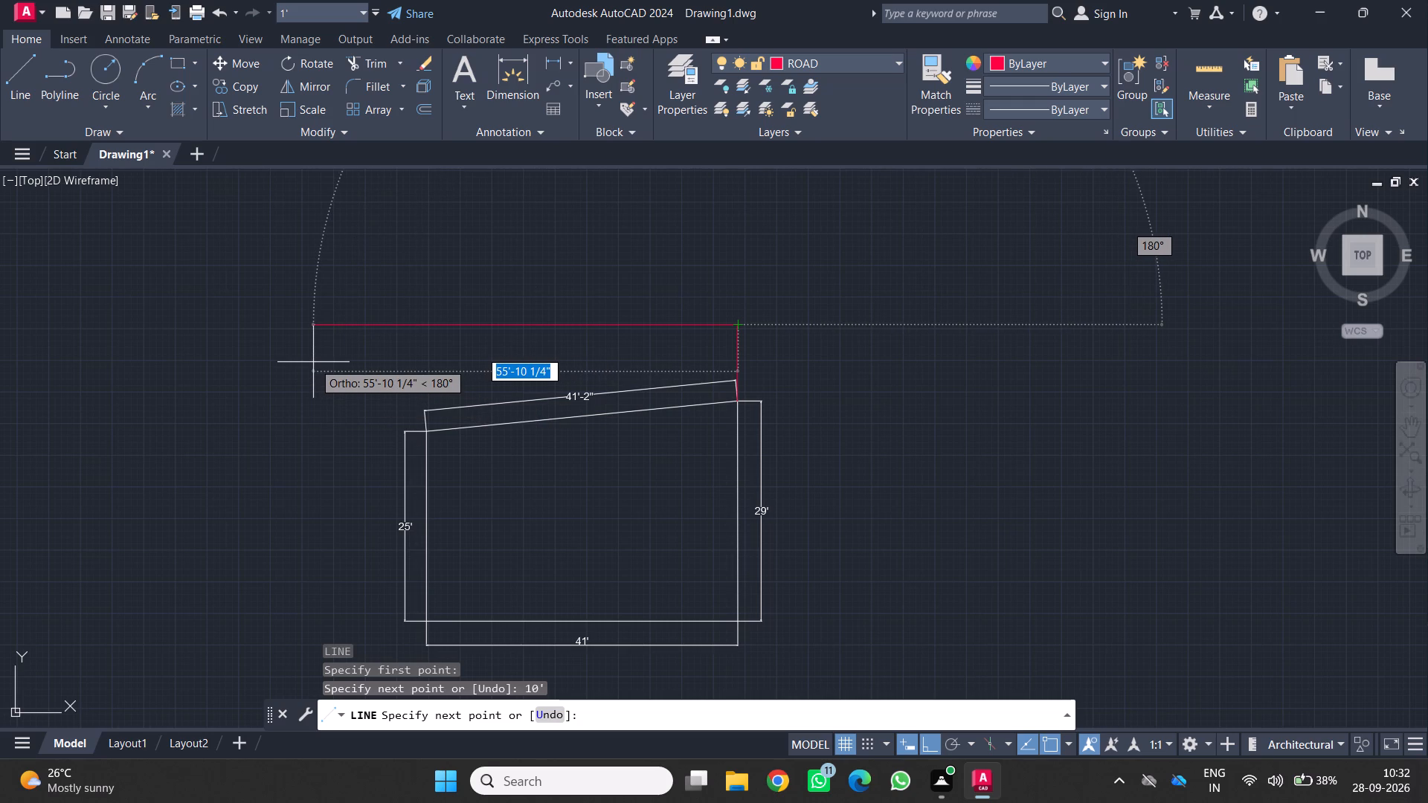
key("Return")
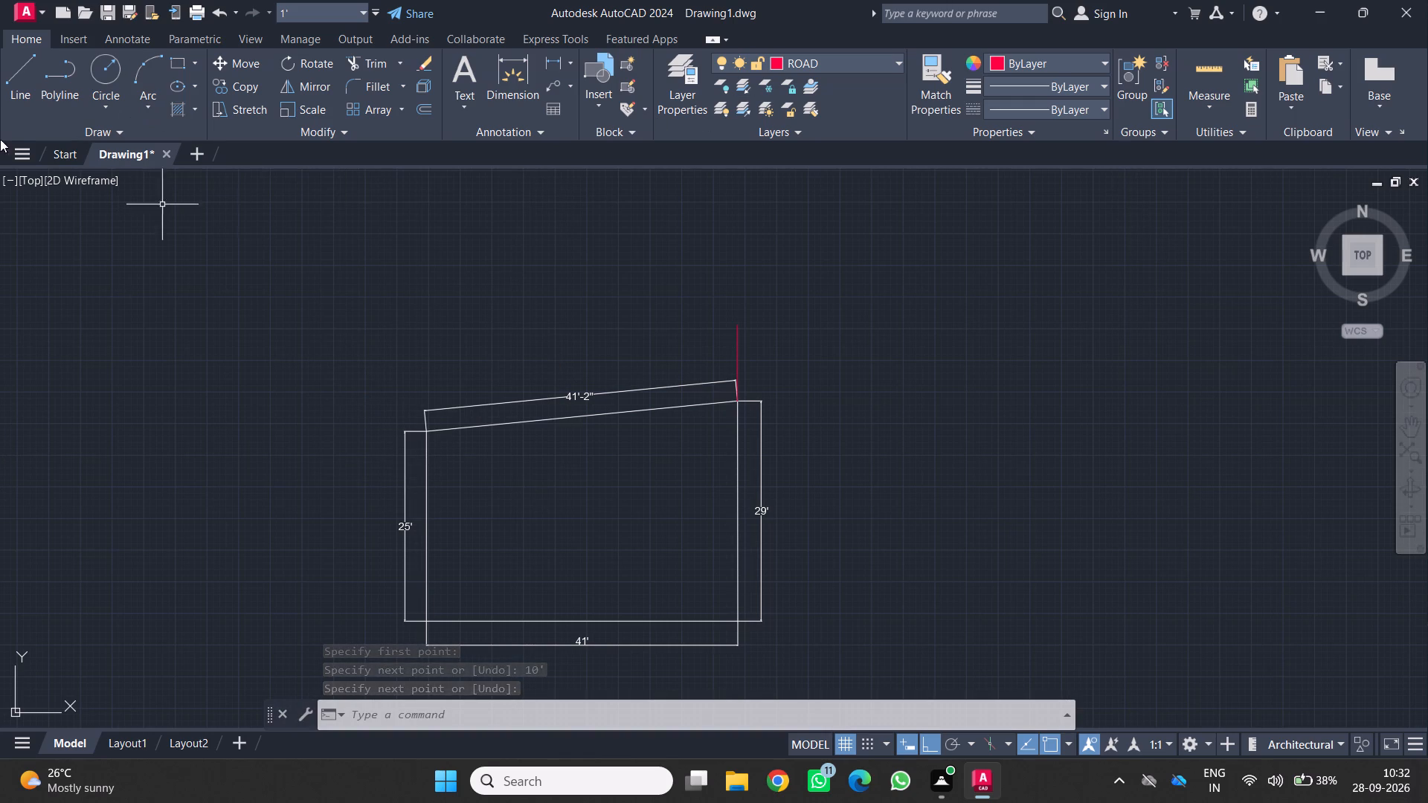
Draw a line 10' upward from the outline's upper-left corner and continue it to the top end of the right-hand red line.
left_click(22, 57)
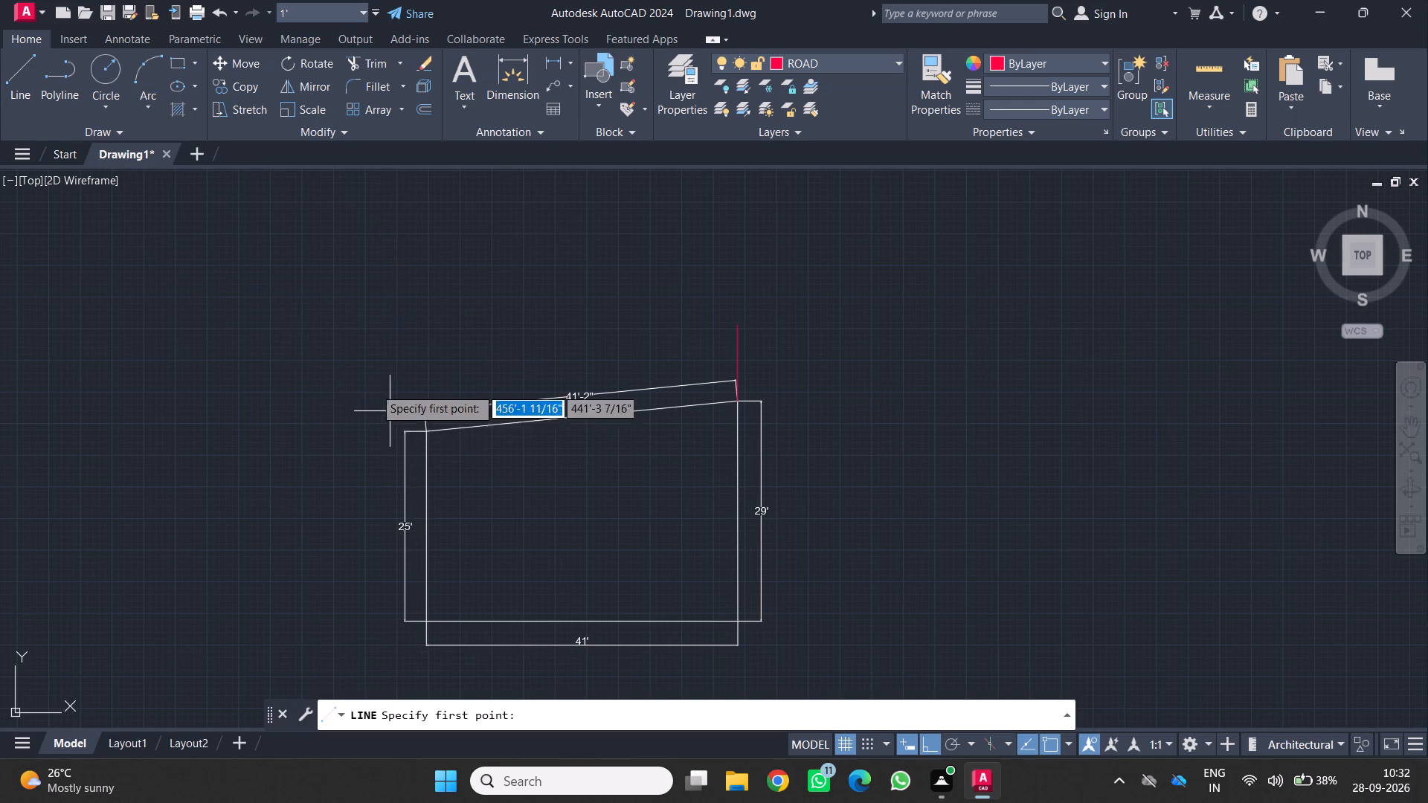
left_click(424, 430)
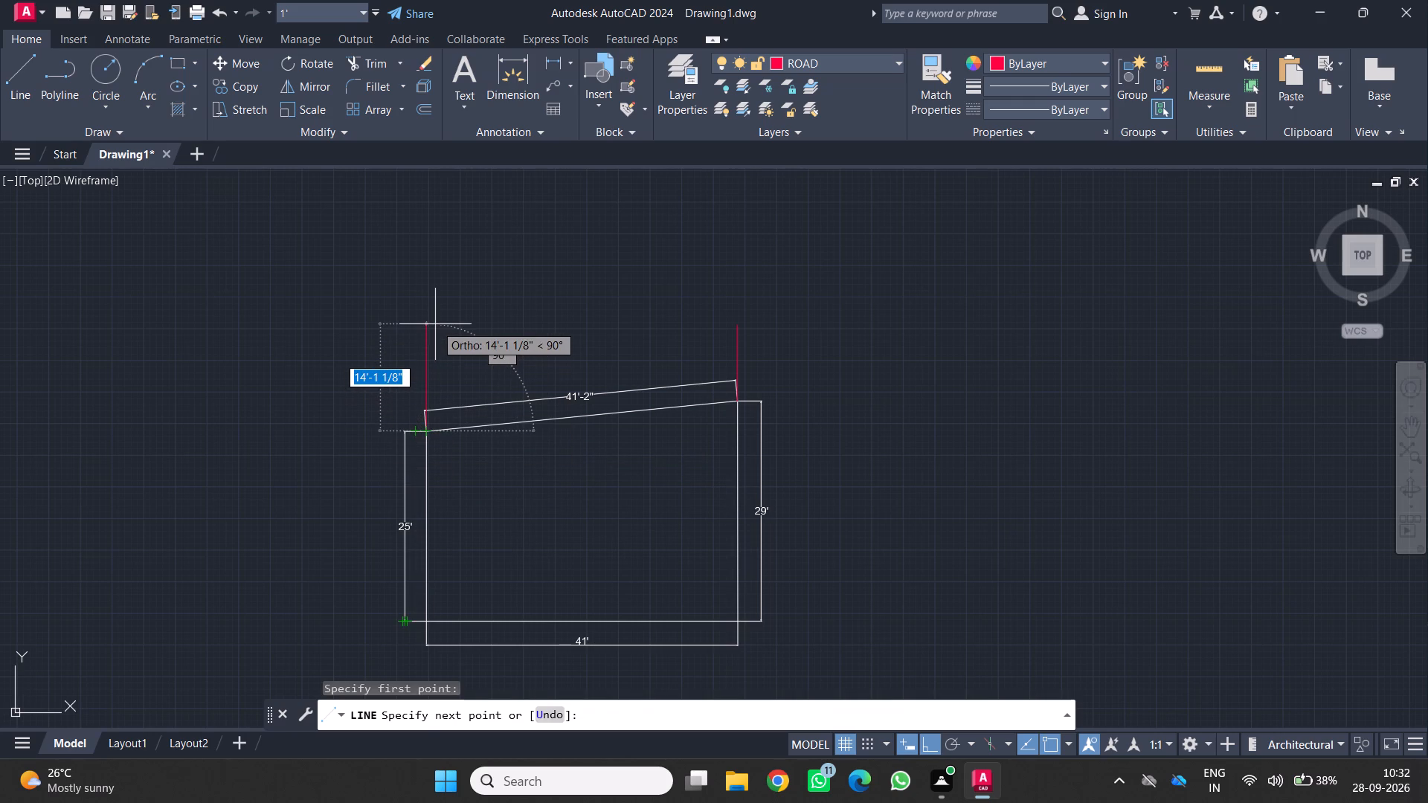
type("10'")
key("Return")
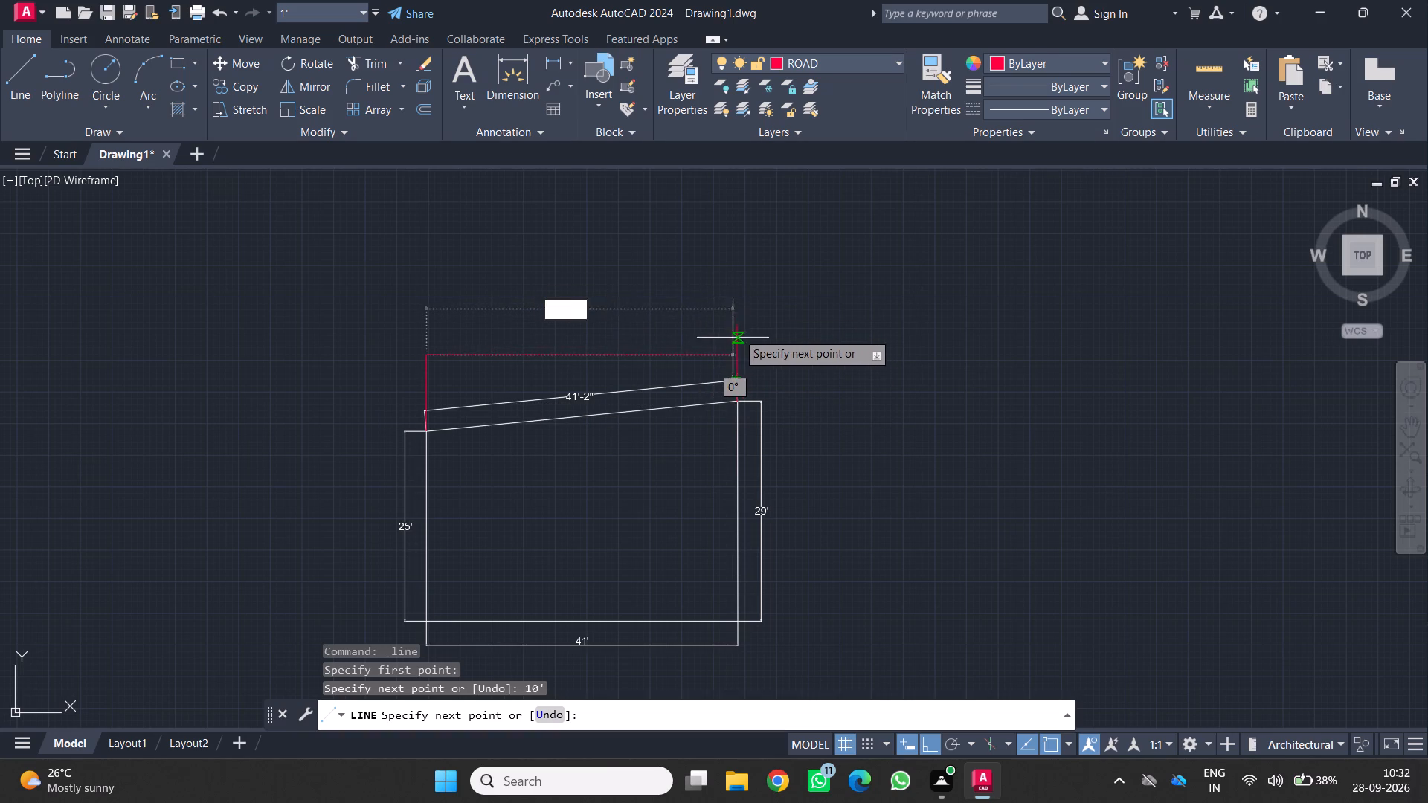
left_click(740, 327)
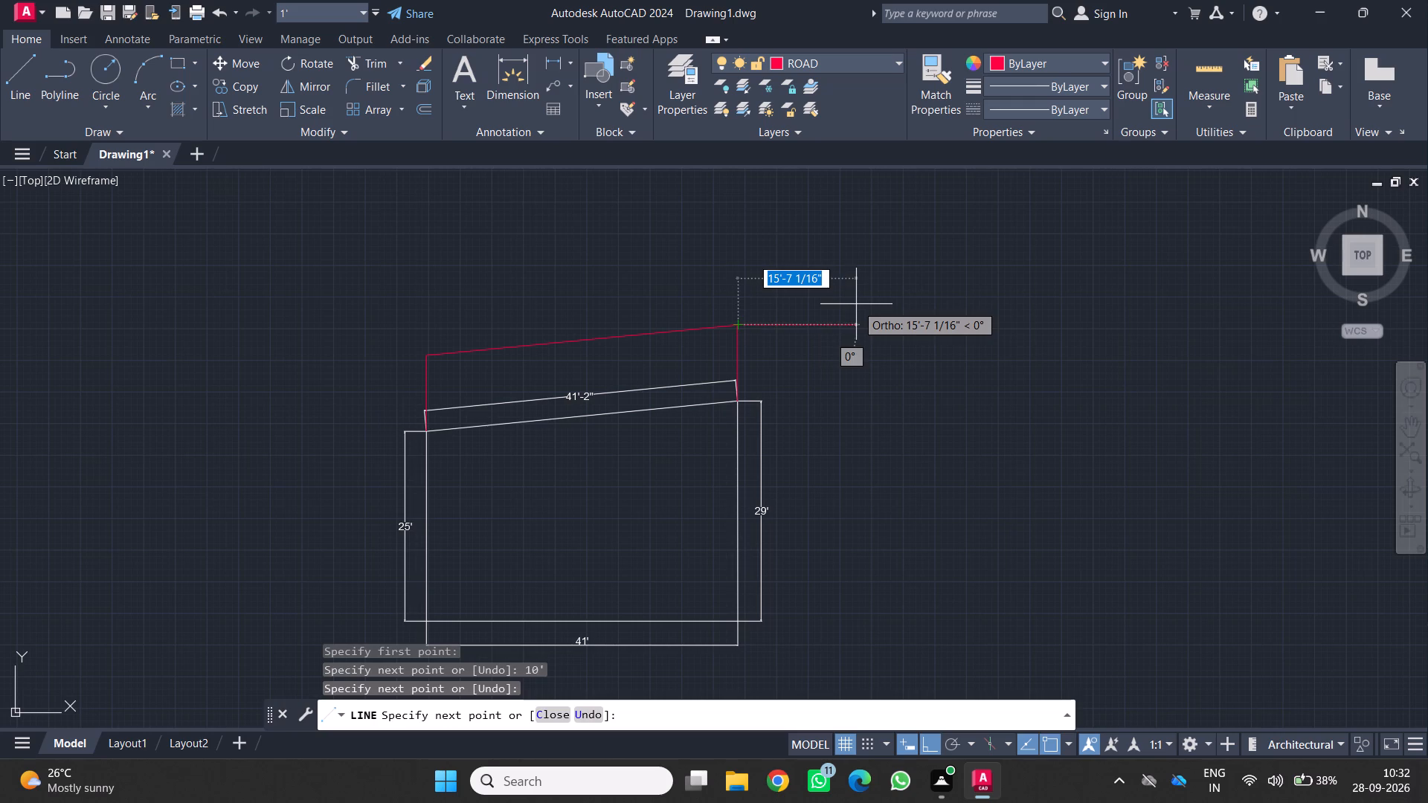
key("Return")
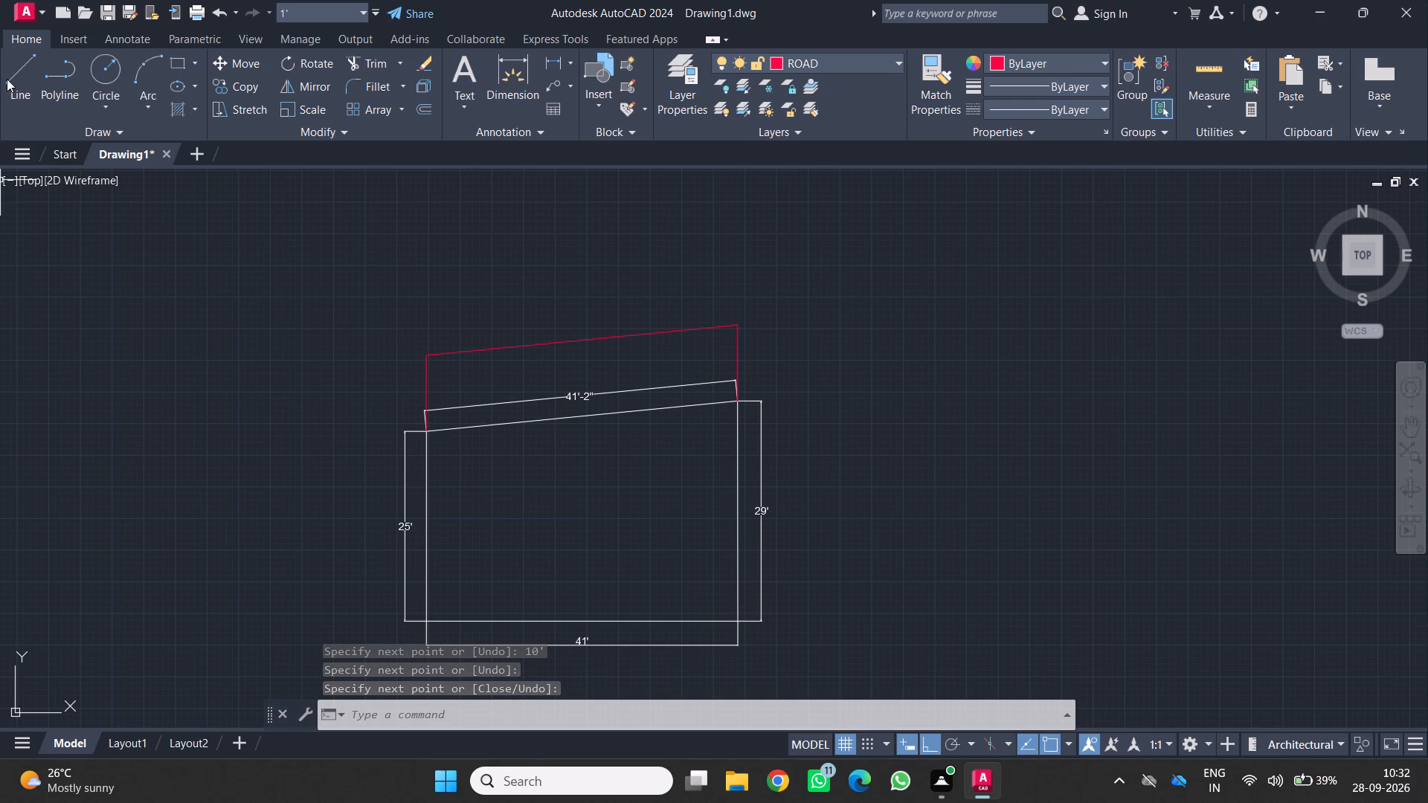
Draw a 10' horizontal line leftward from the top end of the left-hand vertical road line.
left_click(22, 66)
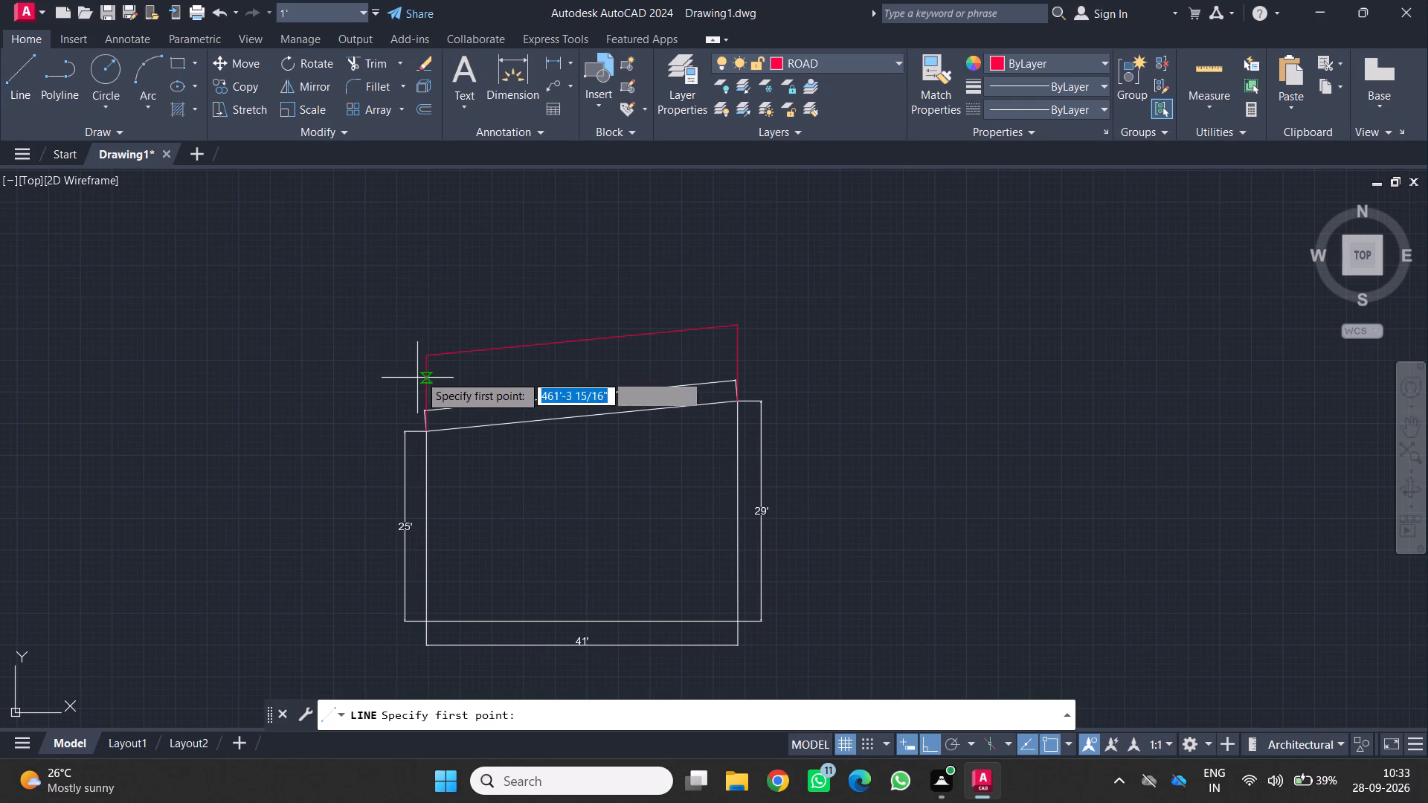
left_click(423, 358)
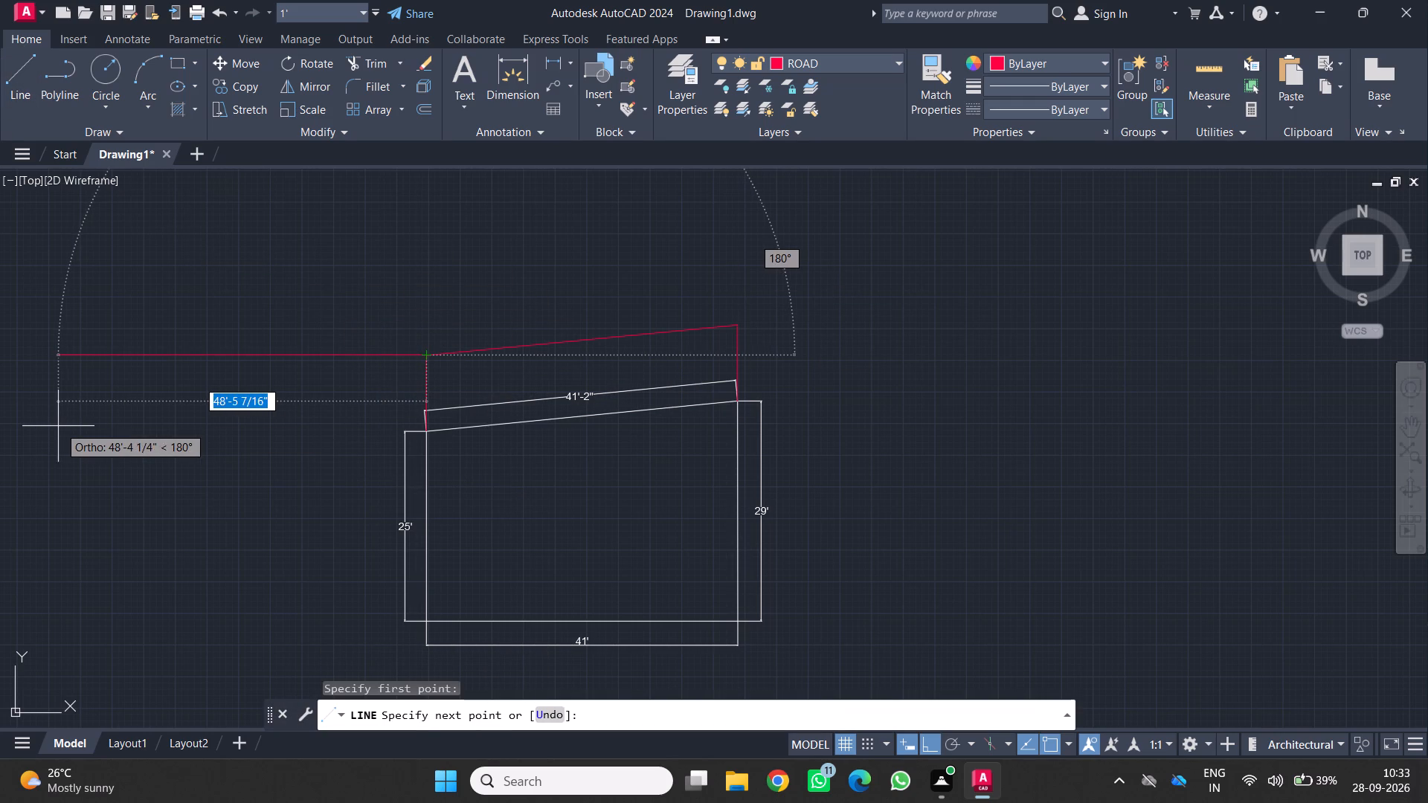
type("10'")
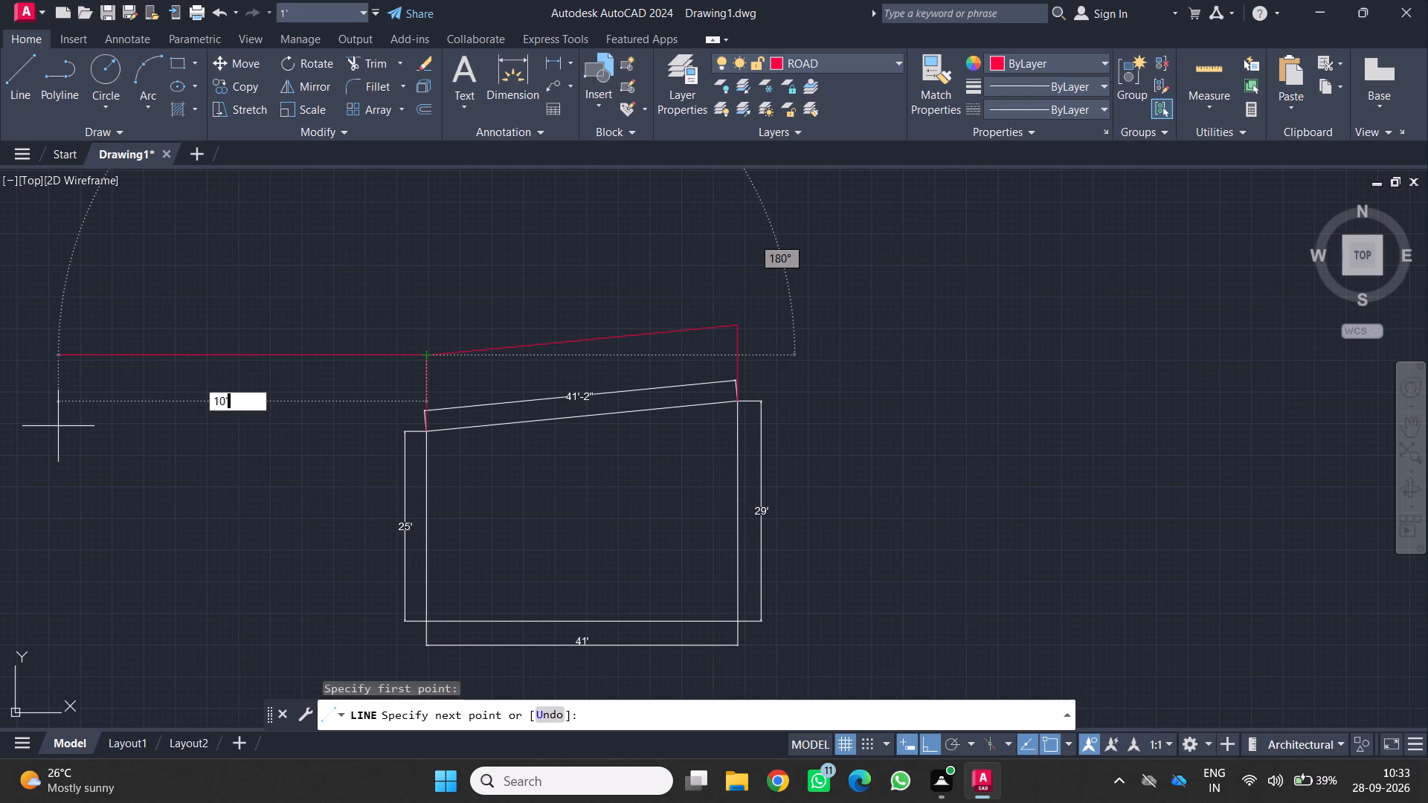
key("Return")
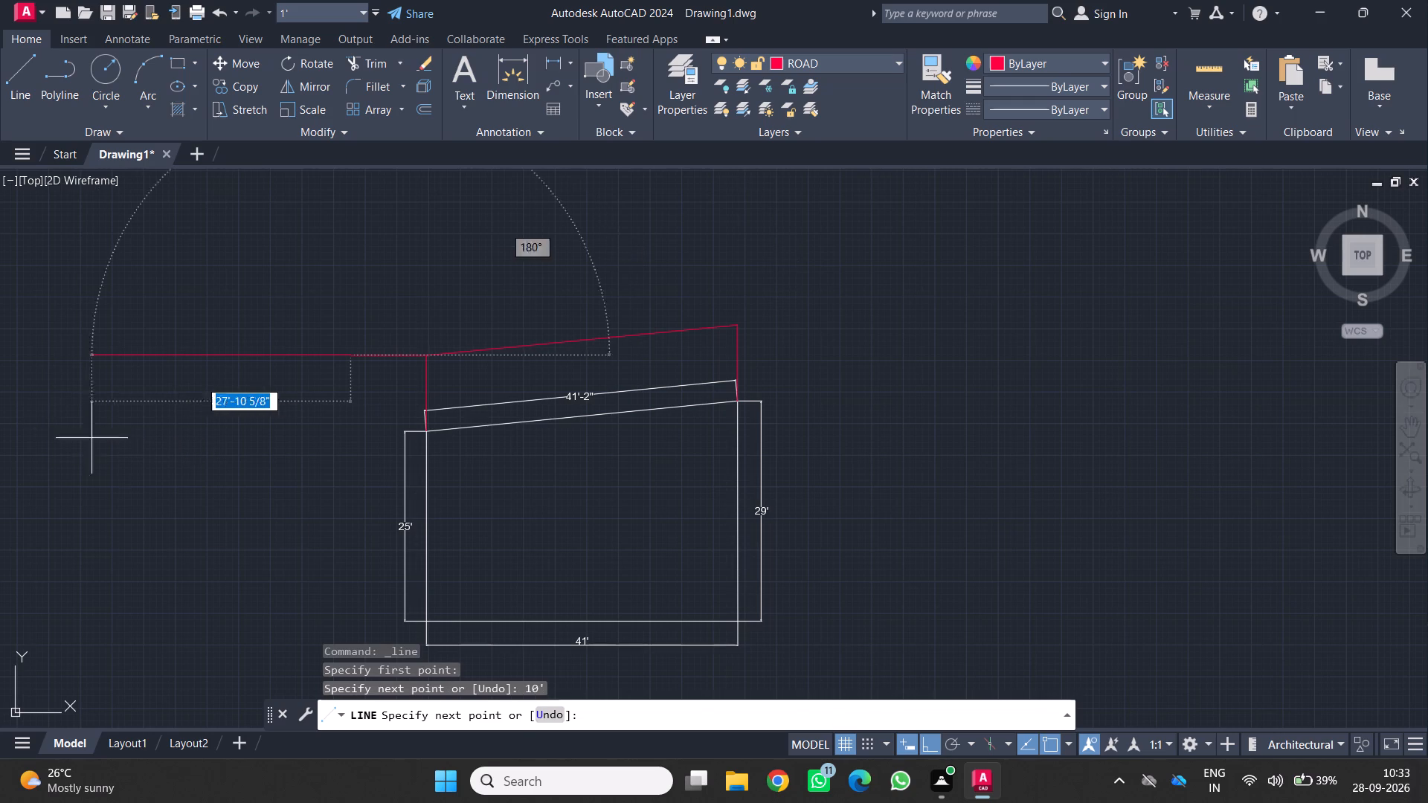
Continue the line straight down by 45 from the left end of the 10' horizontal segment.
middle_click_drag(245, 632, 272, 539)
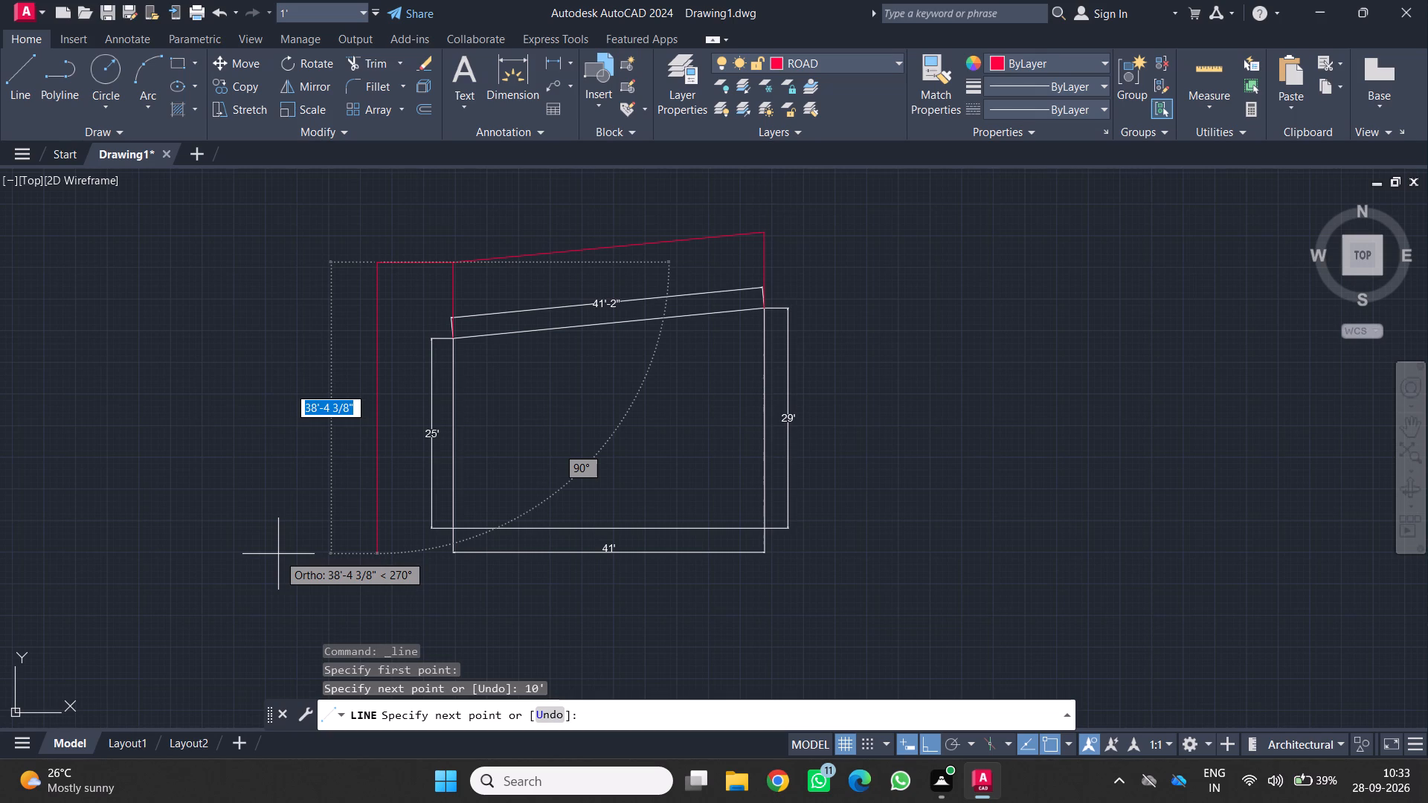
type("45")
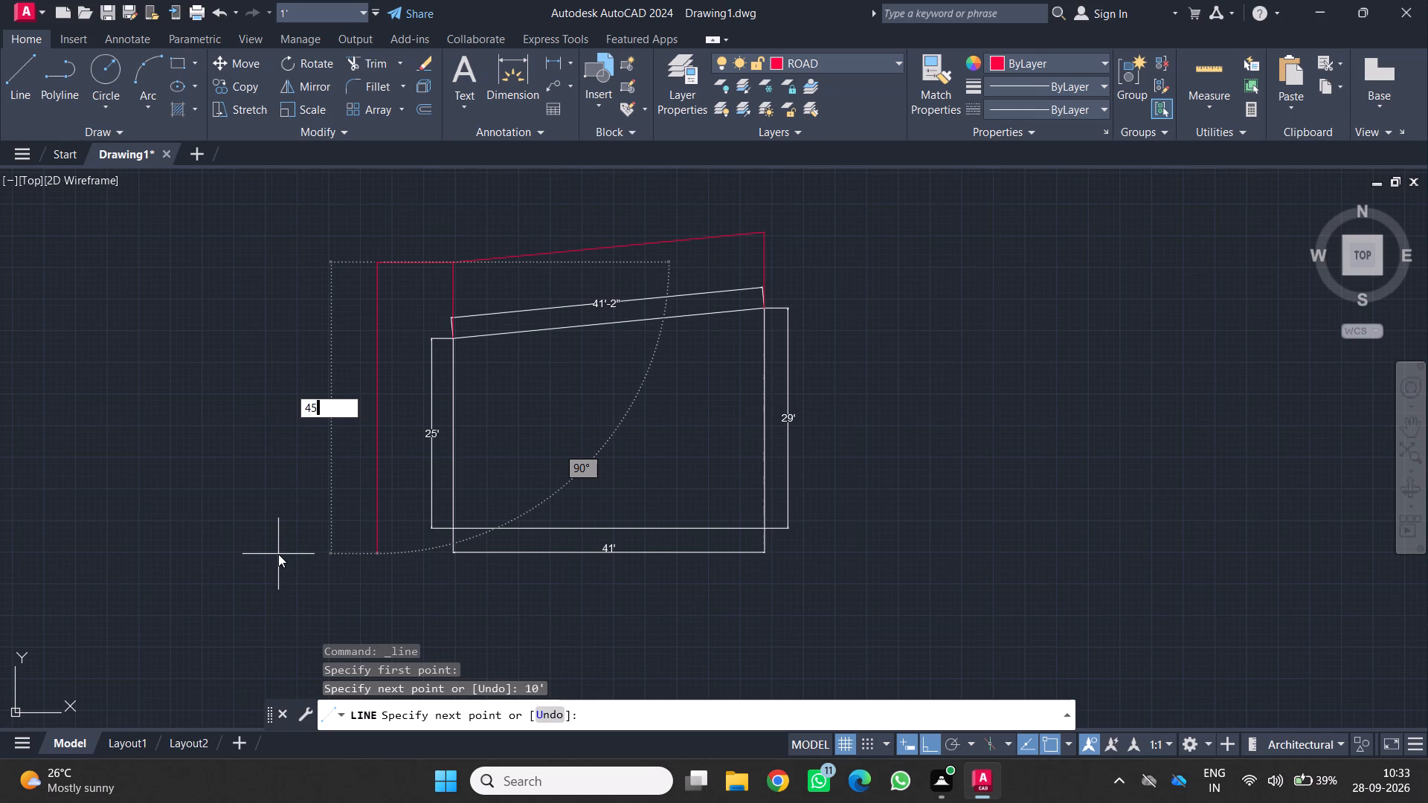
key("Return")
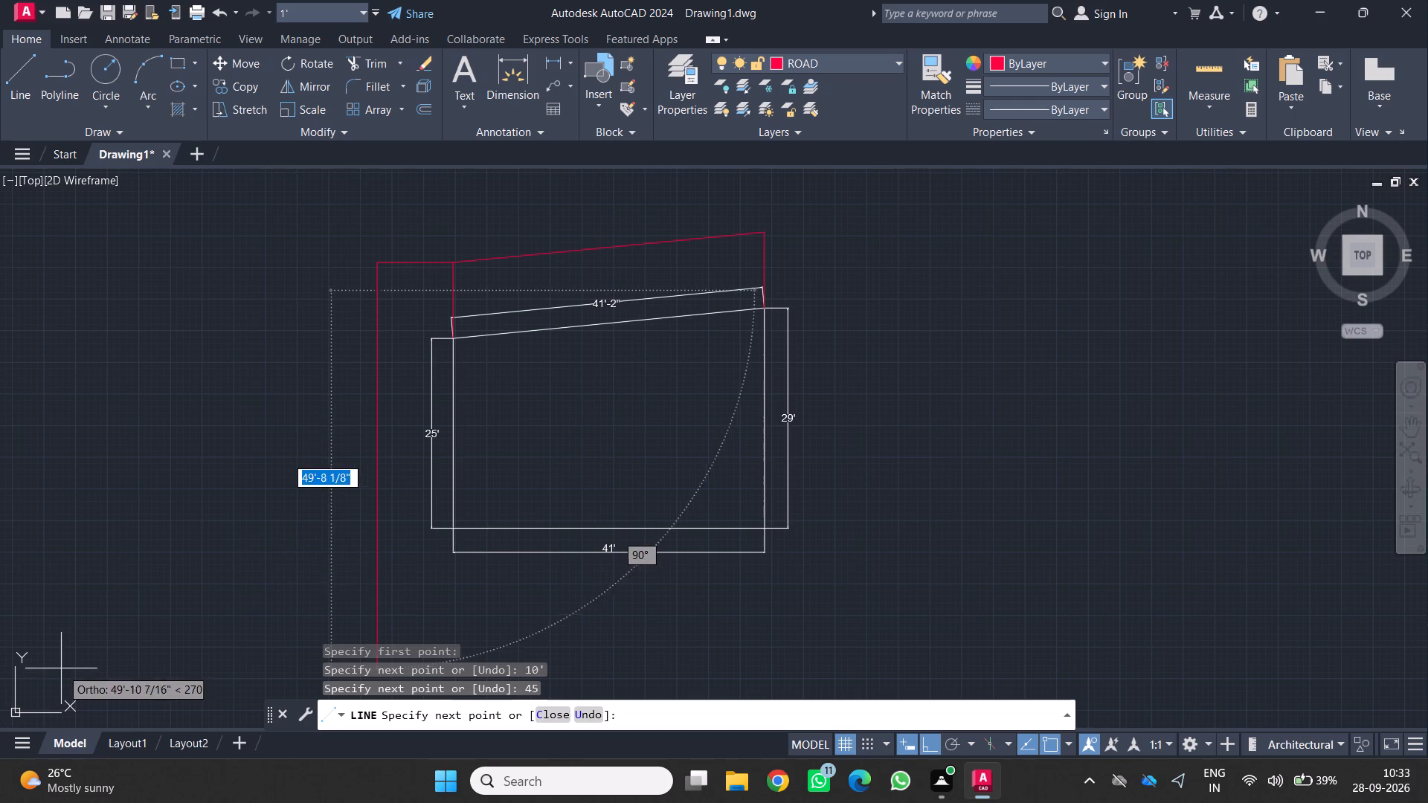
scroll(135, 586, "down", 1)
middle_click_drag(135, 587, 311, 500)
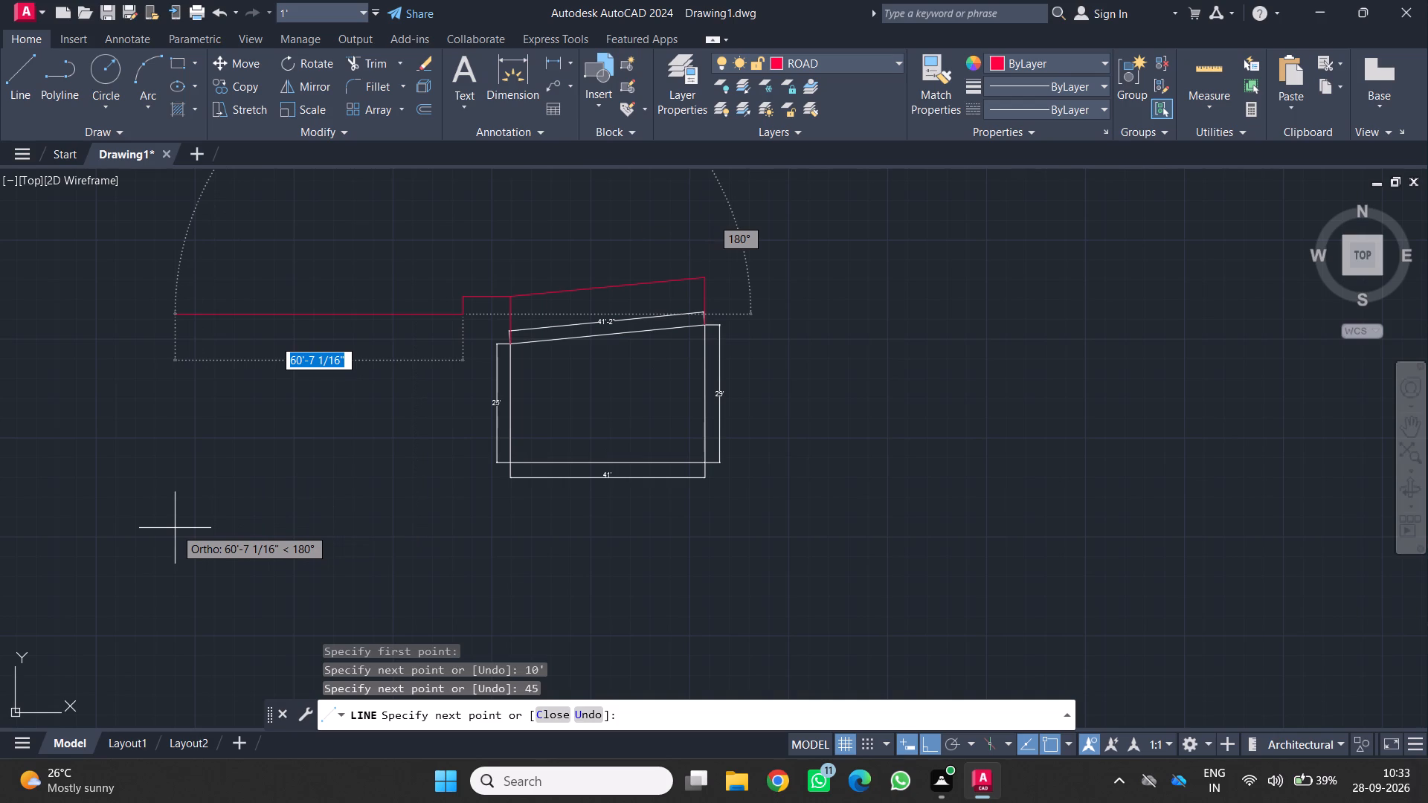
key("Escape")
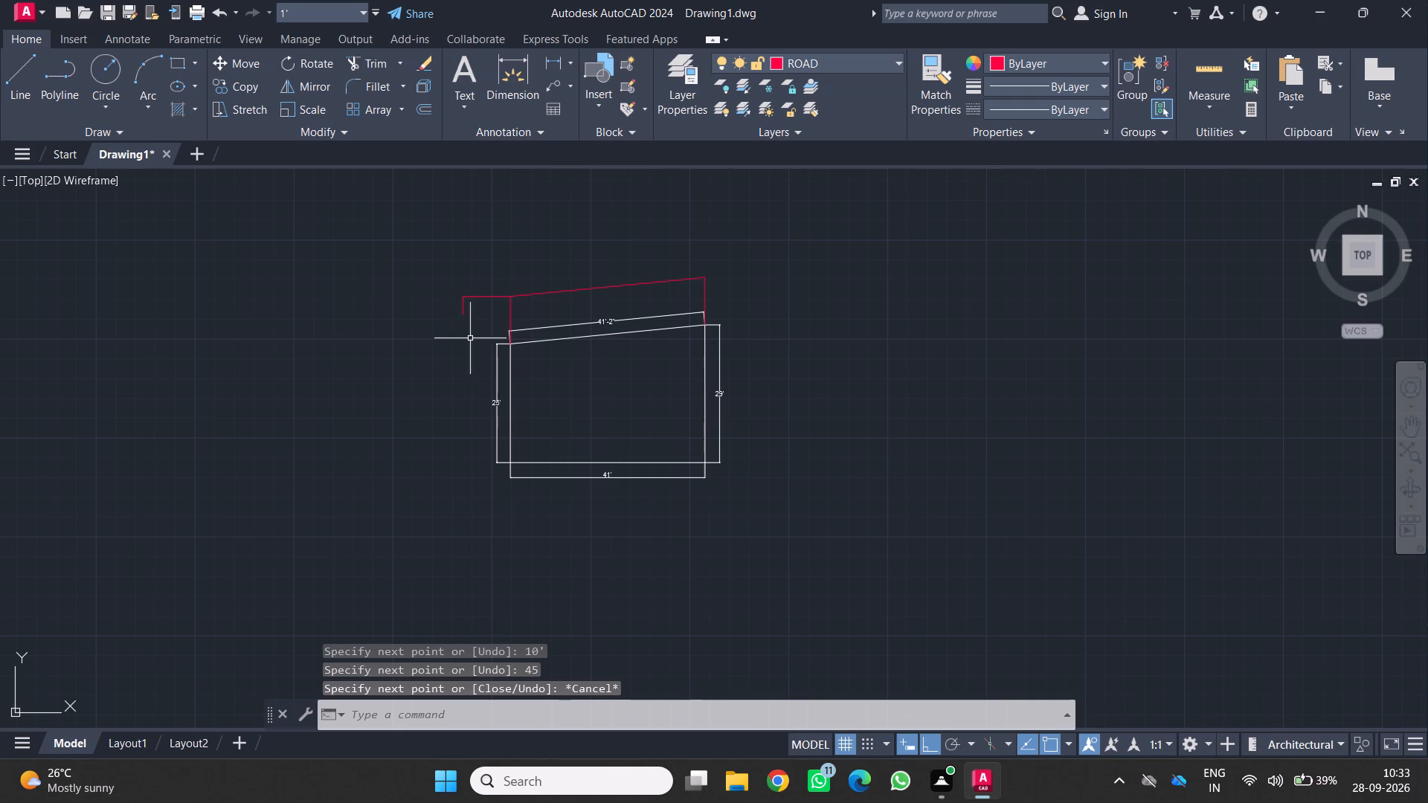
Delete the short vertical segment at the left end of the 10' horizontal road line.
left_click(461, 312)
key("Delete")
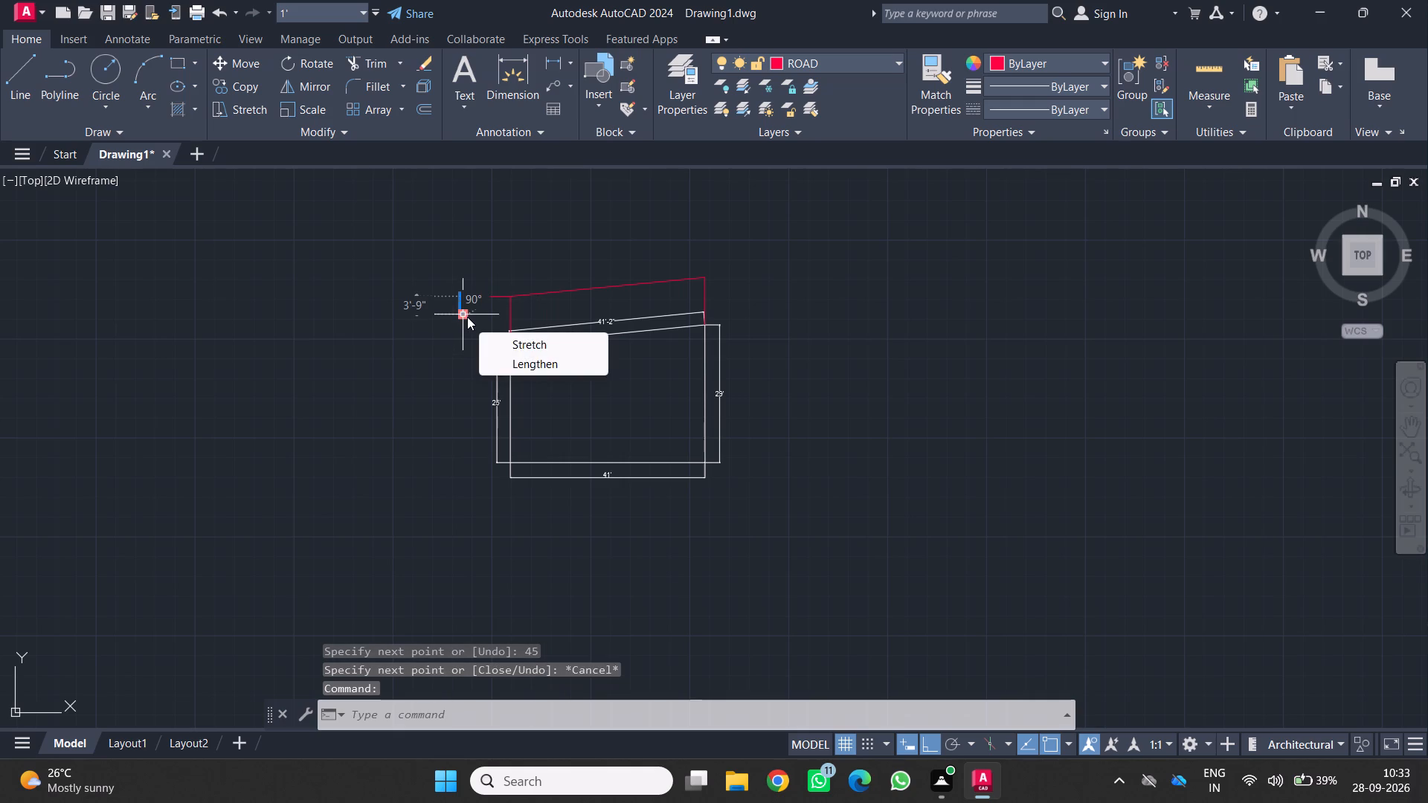
Delete the selected short vertical segment at the left end of the 10' horizontal road line.
key("Delete")
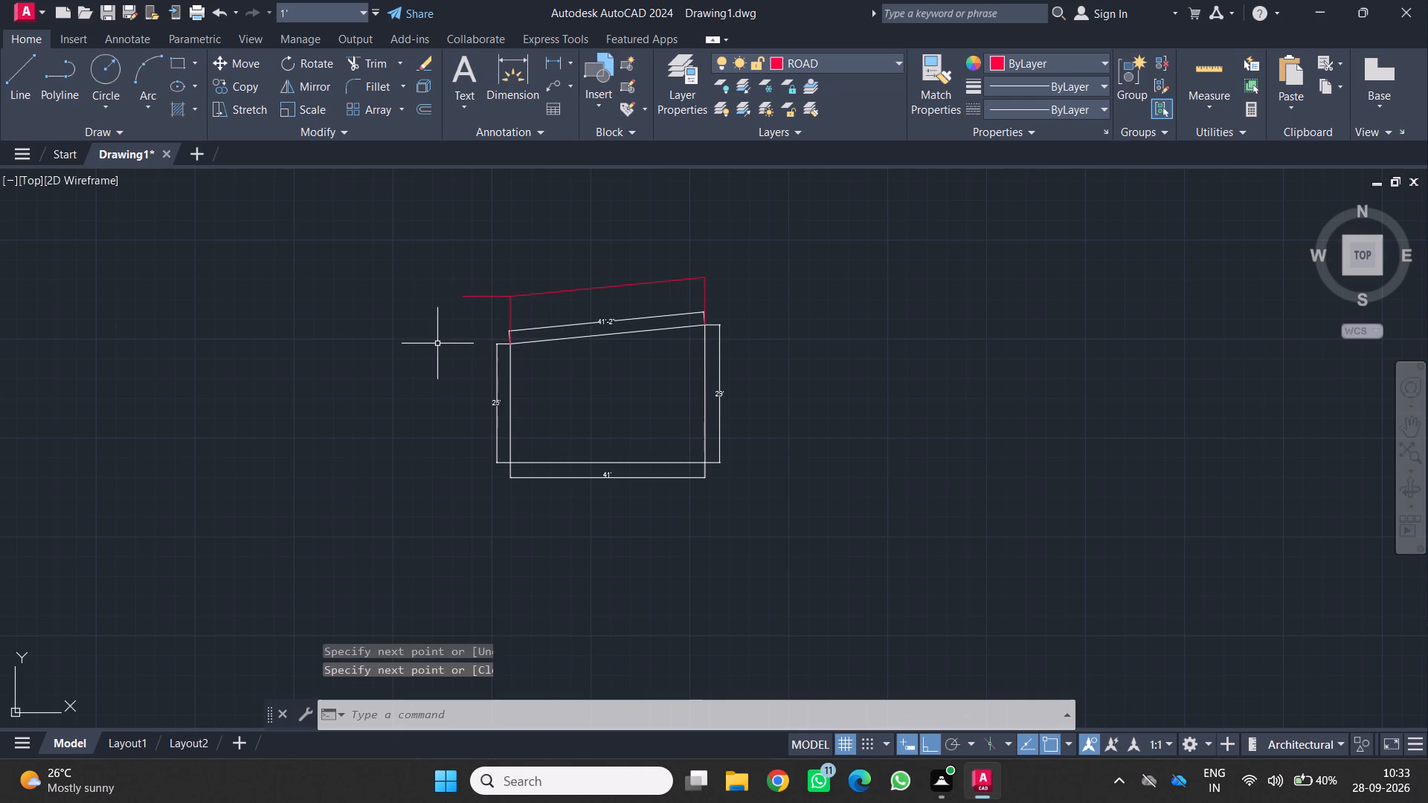
Draw road lines from the left end of the 10' horizontal line: 45' down, 10' right, and 10' up to the outline's lower-left corner.
key("l")
key("Return")
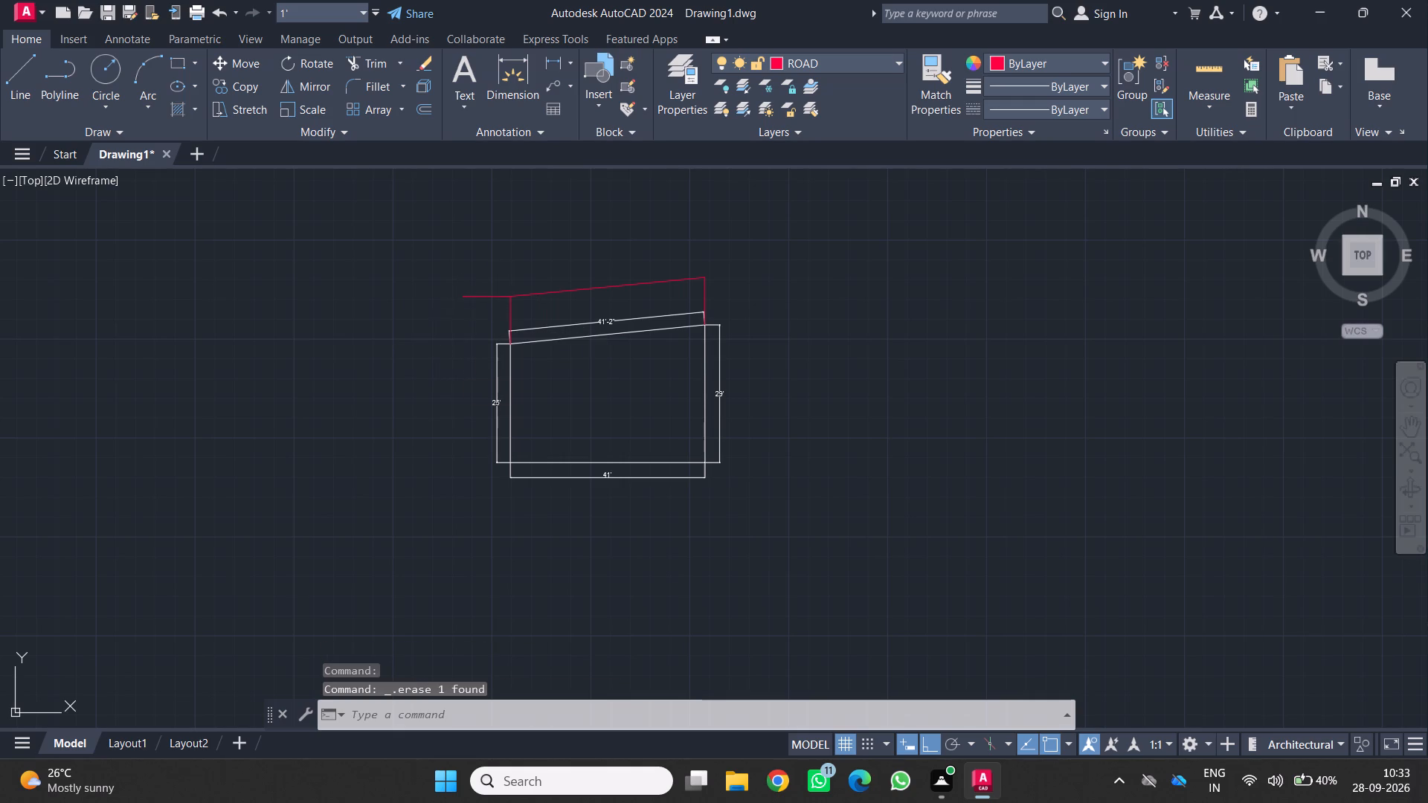
left_click(465, 300)
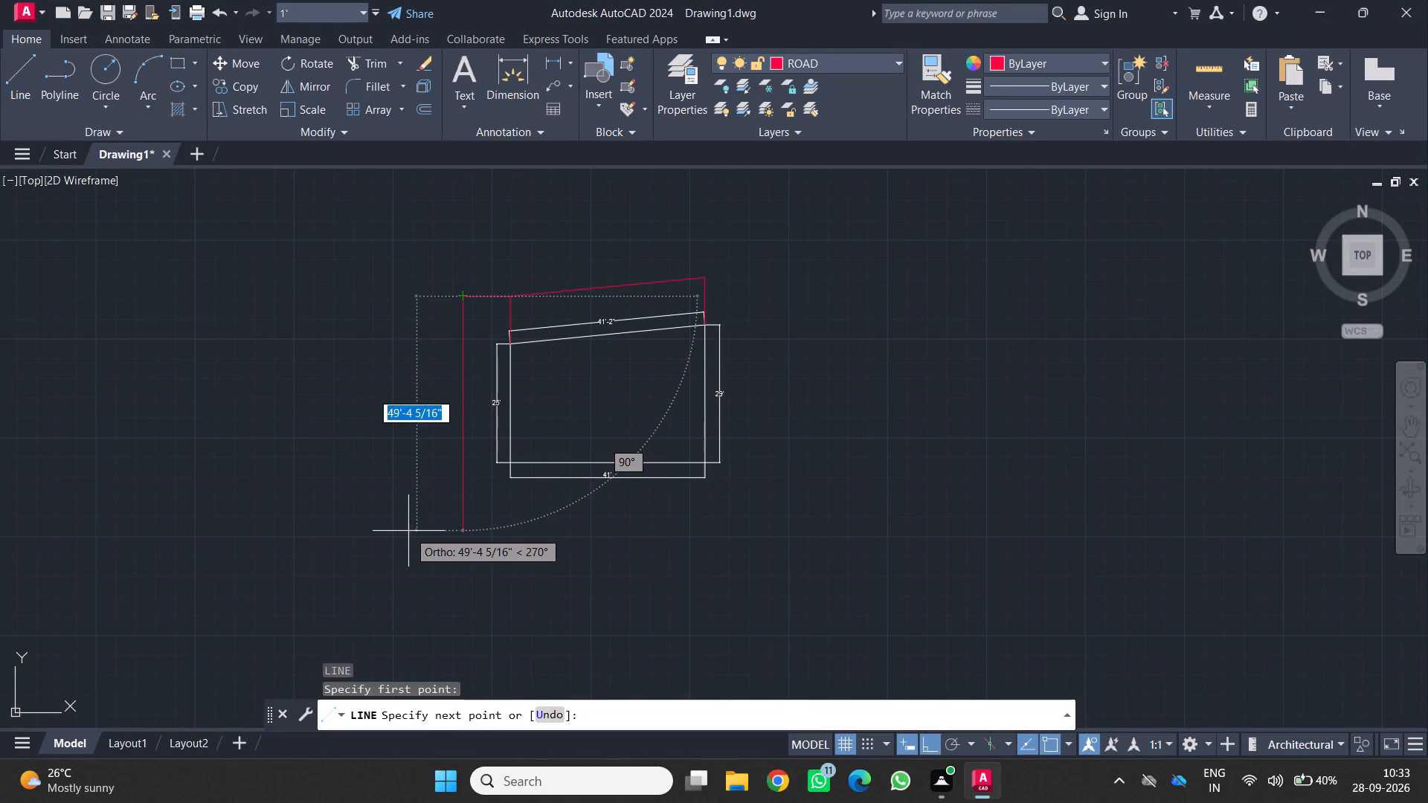
type("45")
key("apostrophe")
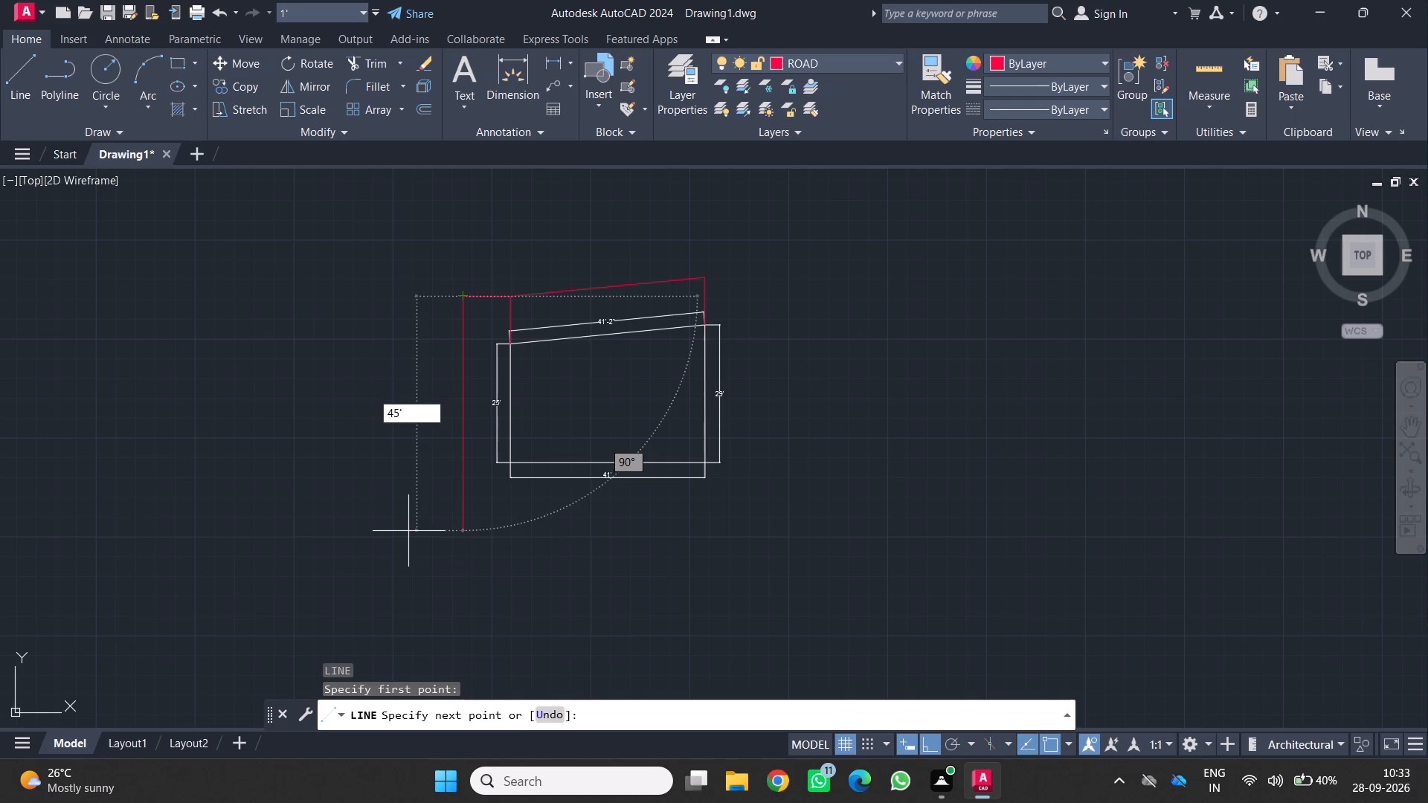
key("Return")
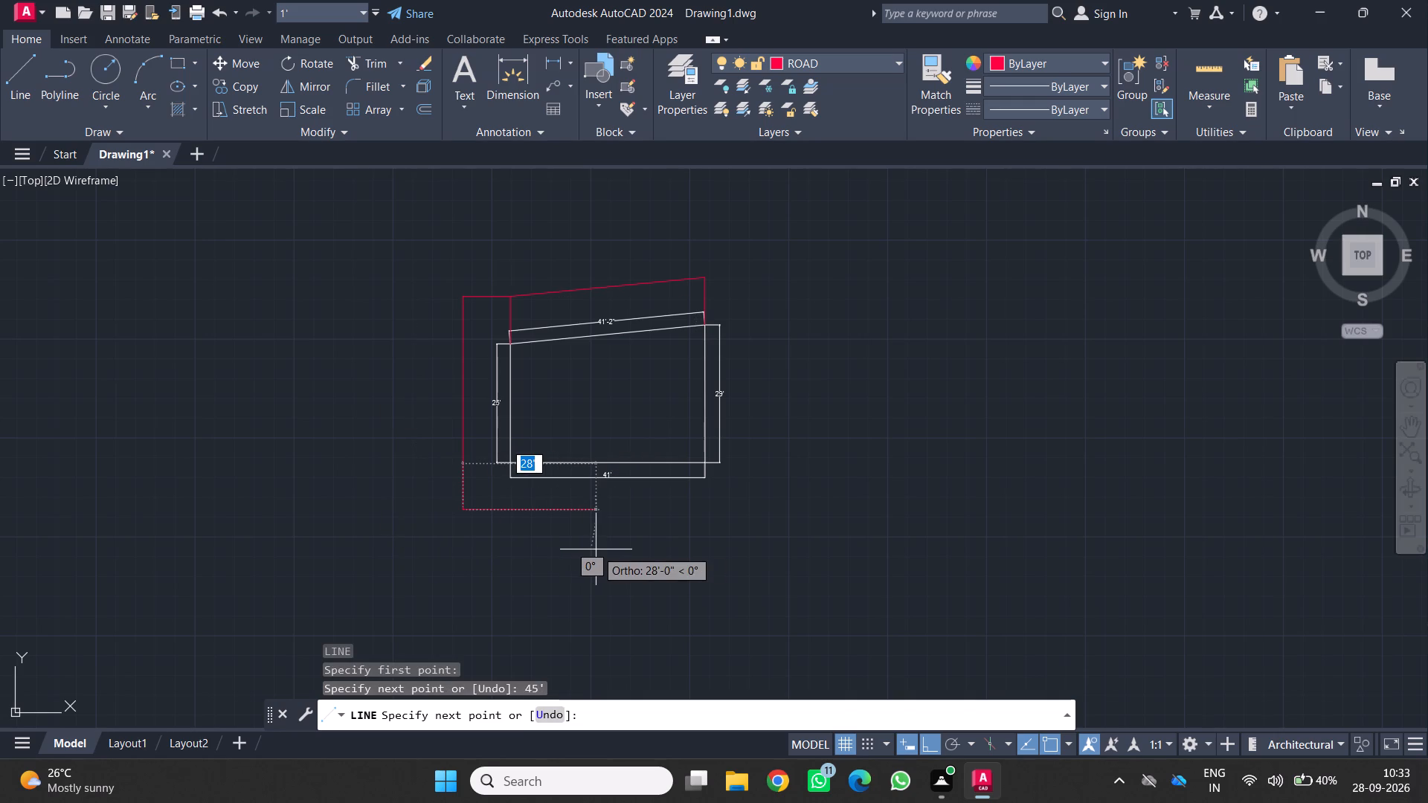
type("10'")
key("Return")
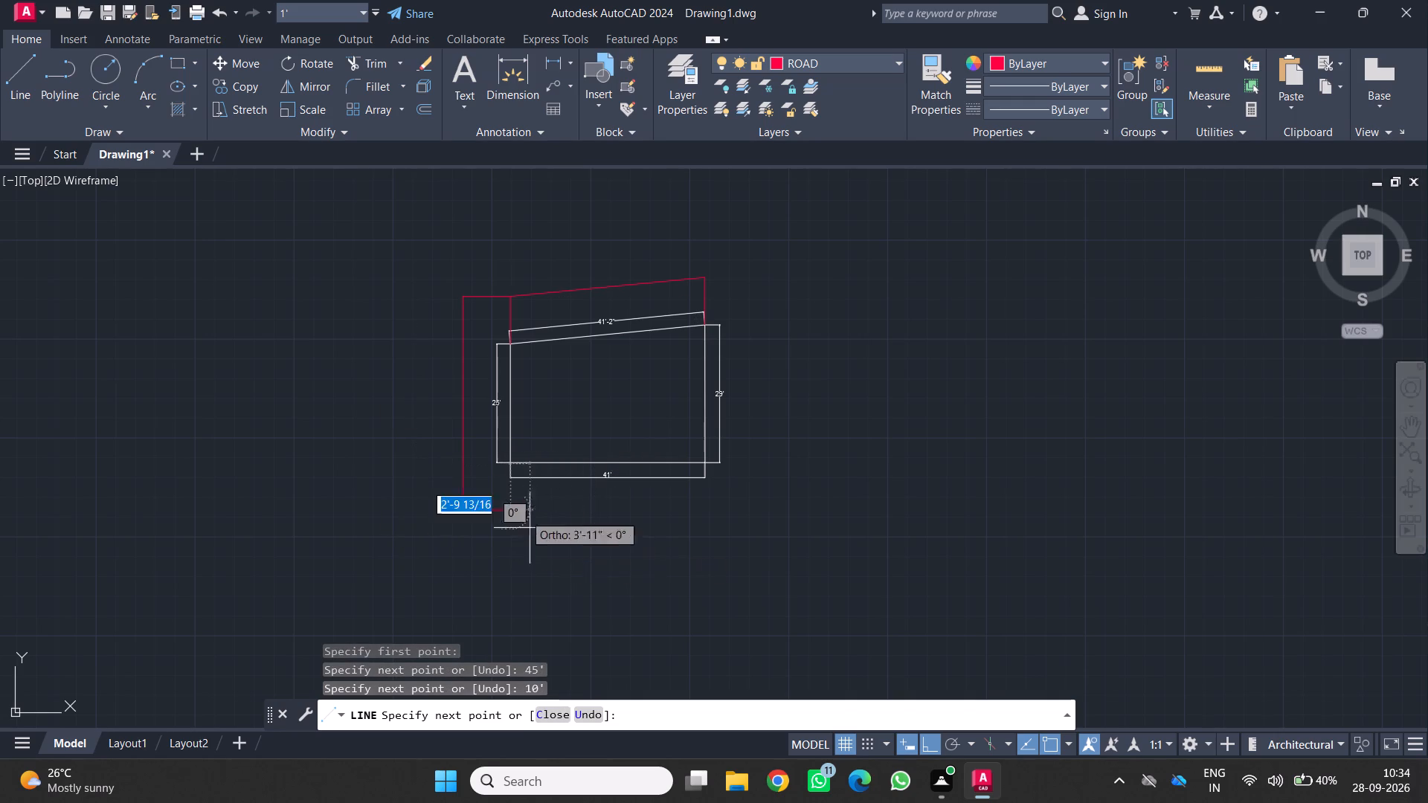
type("10'")
key("Return")
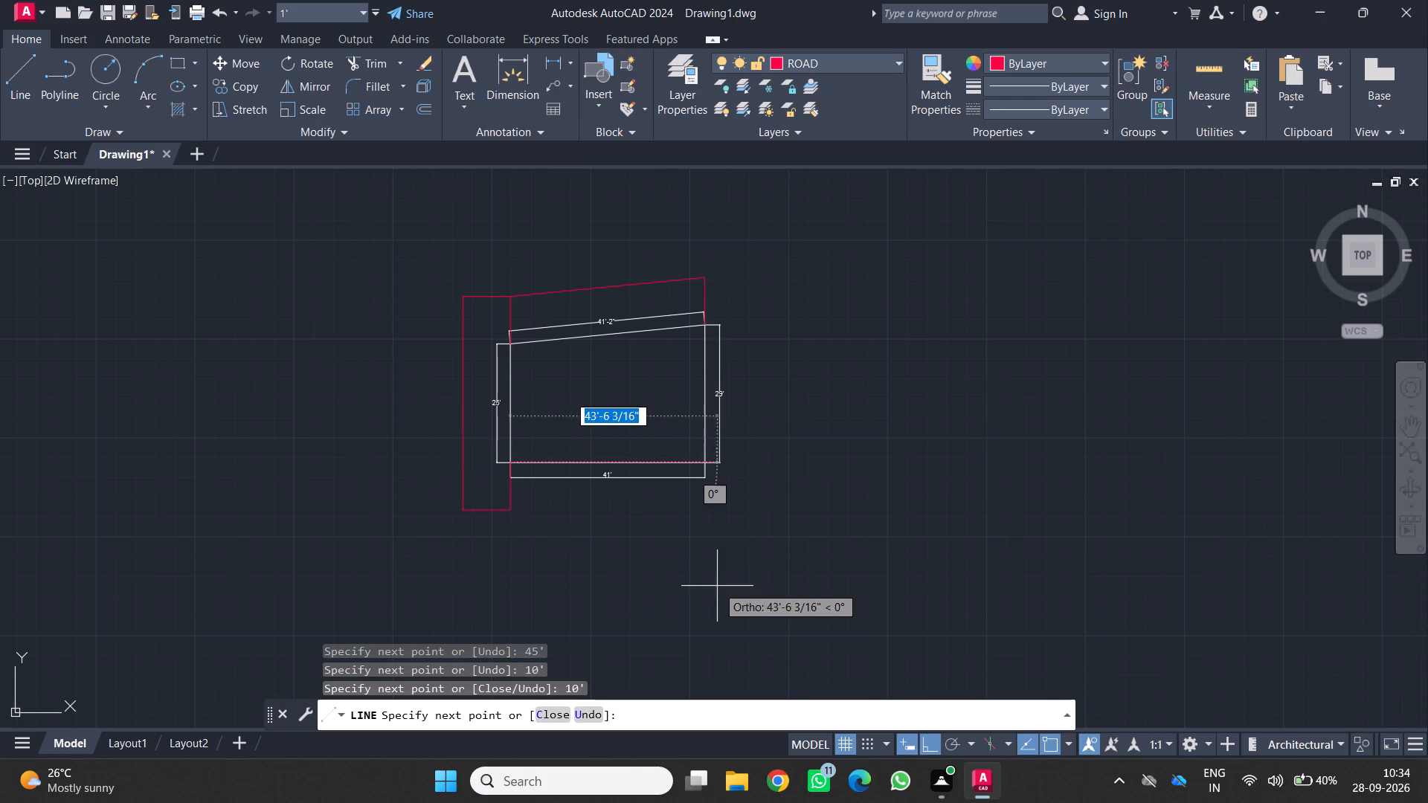
key("Return")
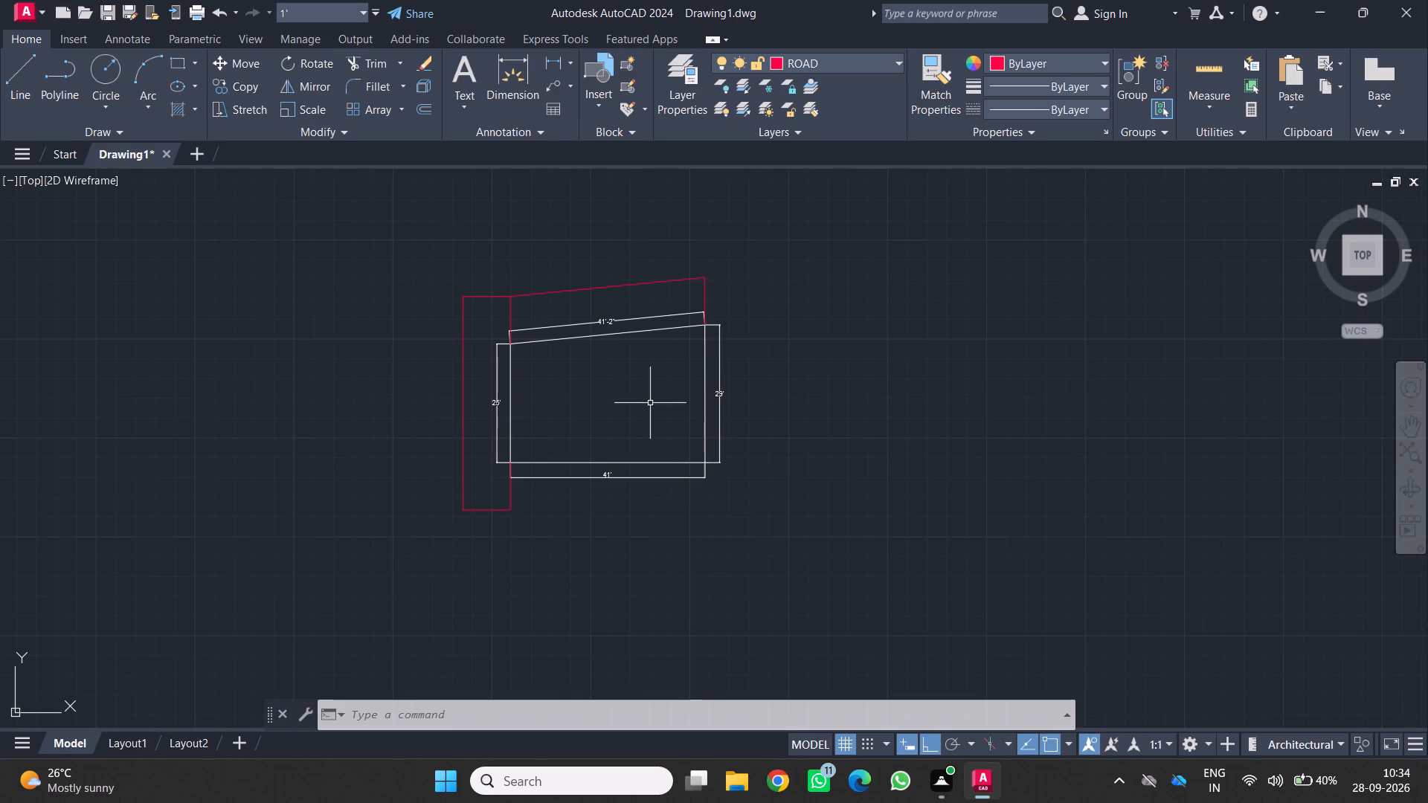
Add the multiline text NFR between the sloping red road line and the 41'-2" dimension.
scroll(626, 346, "up", 1)
scroll(529, 270, "up", 1)
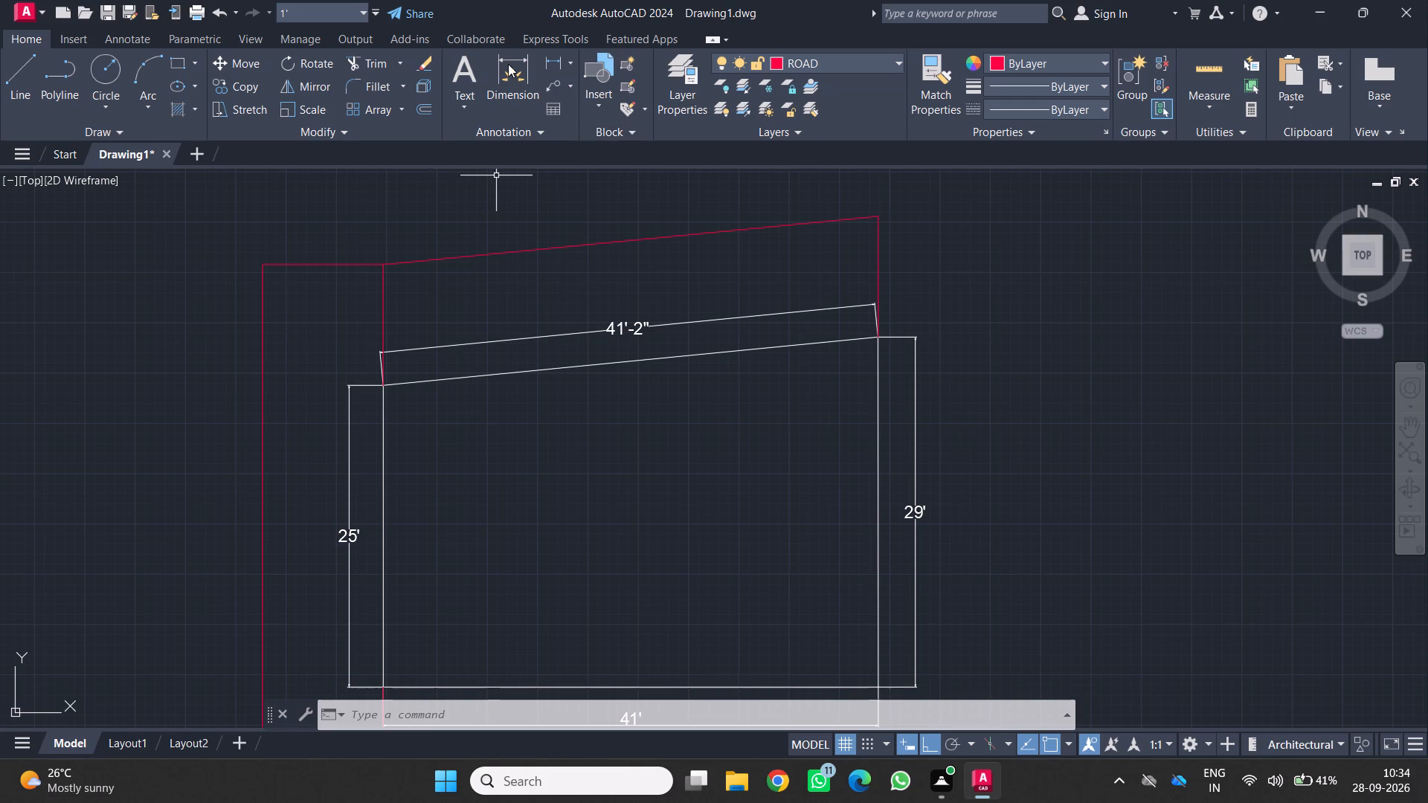
left_click(462, 68)
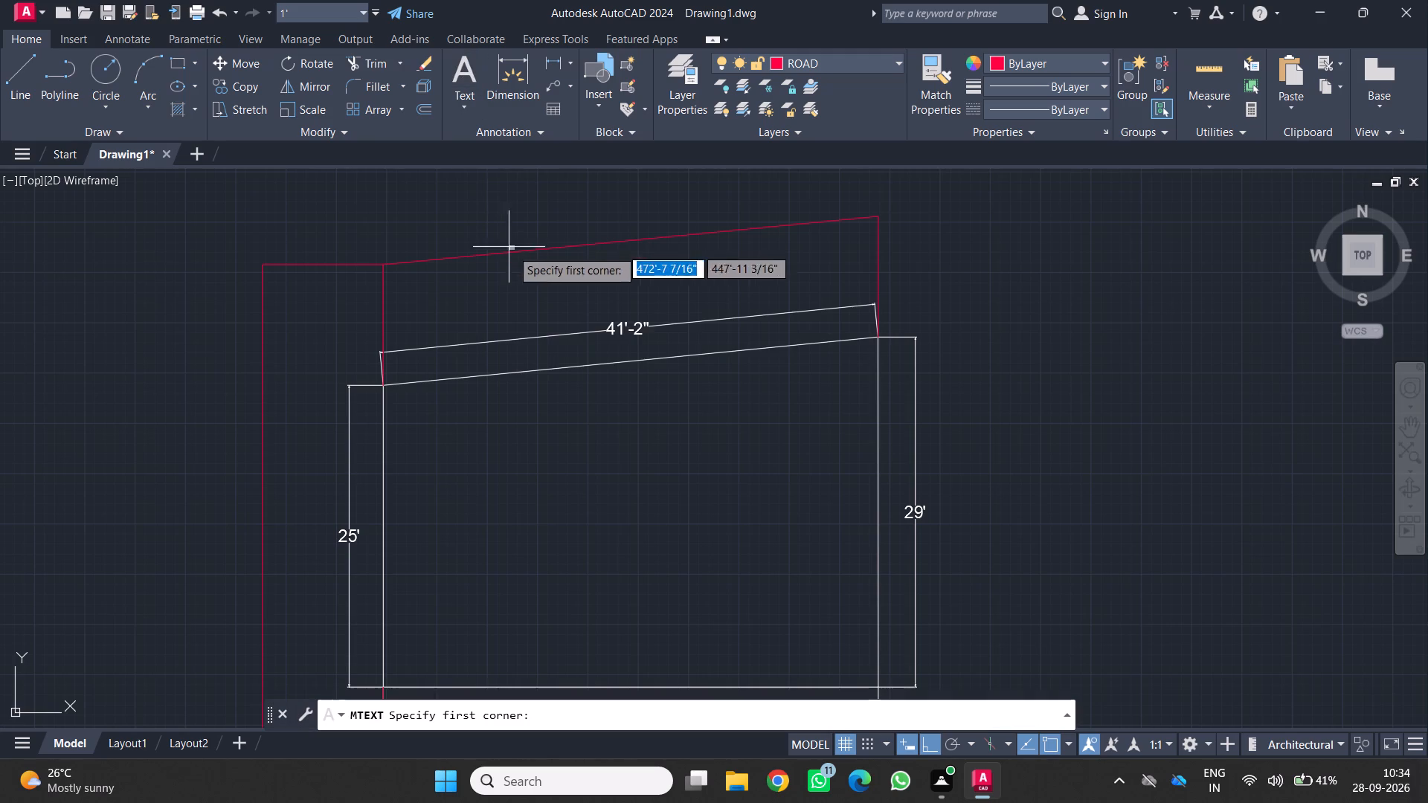
left_click(578, 259)
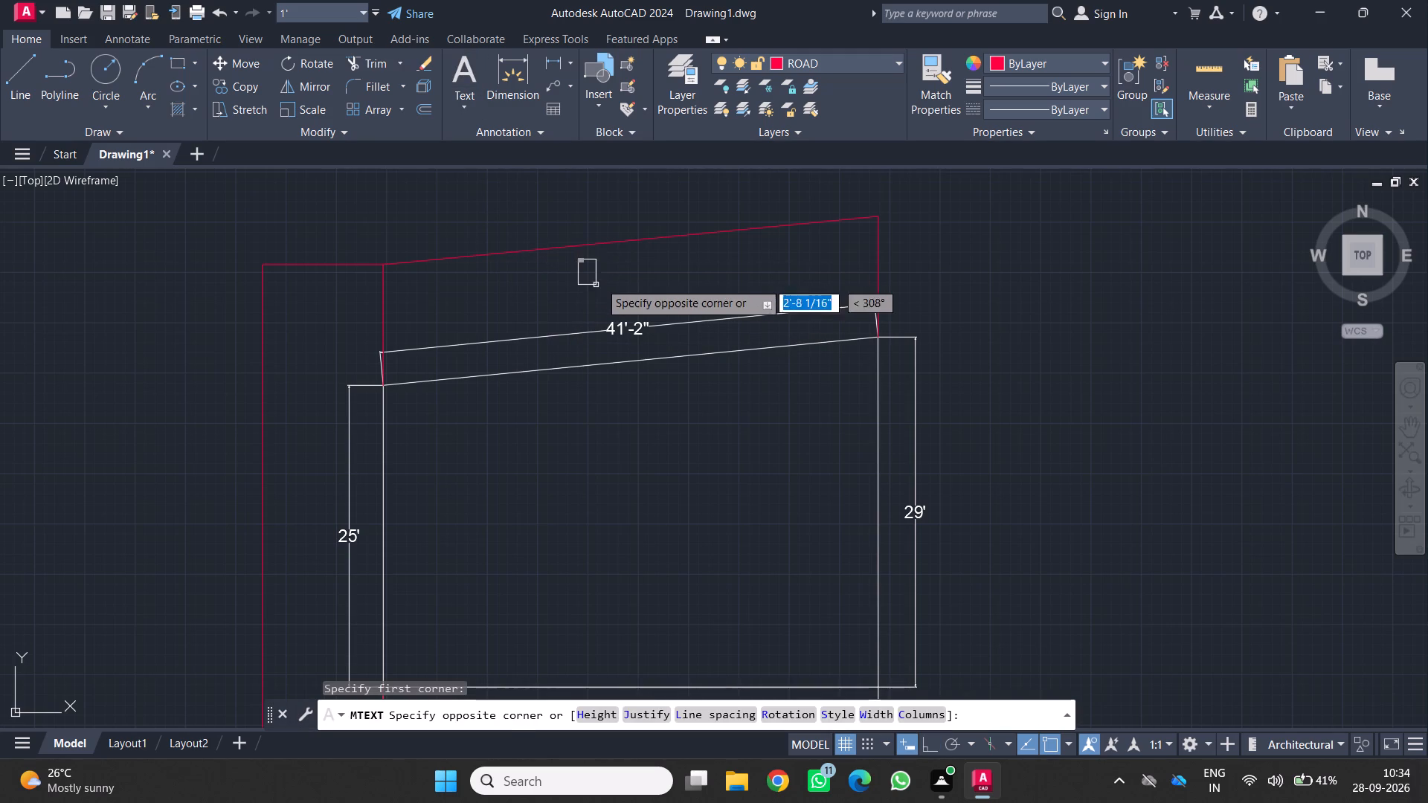
left_click(618, 275)
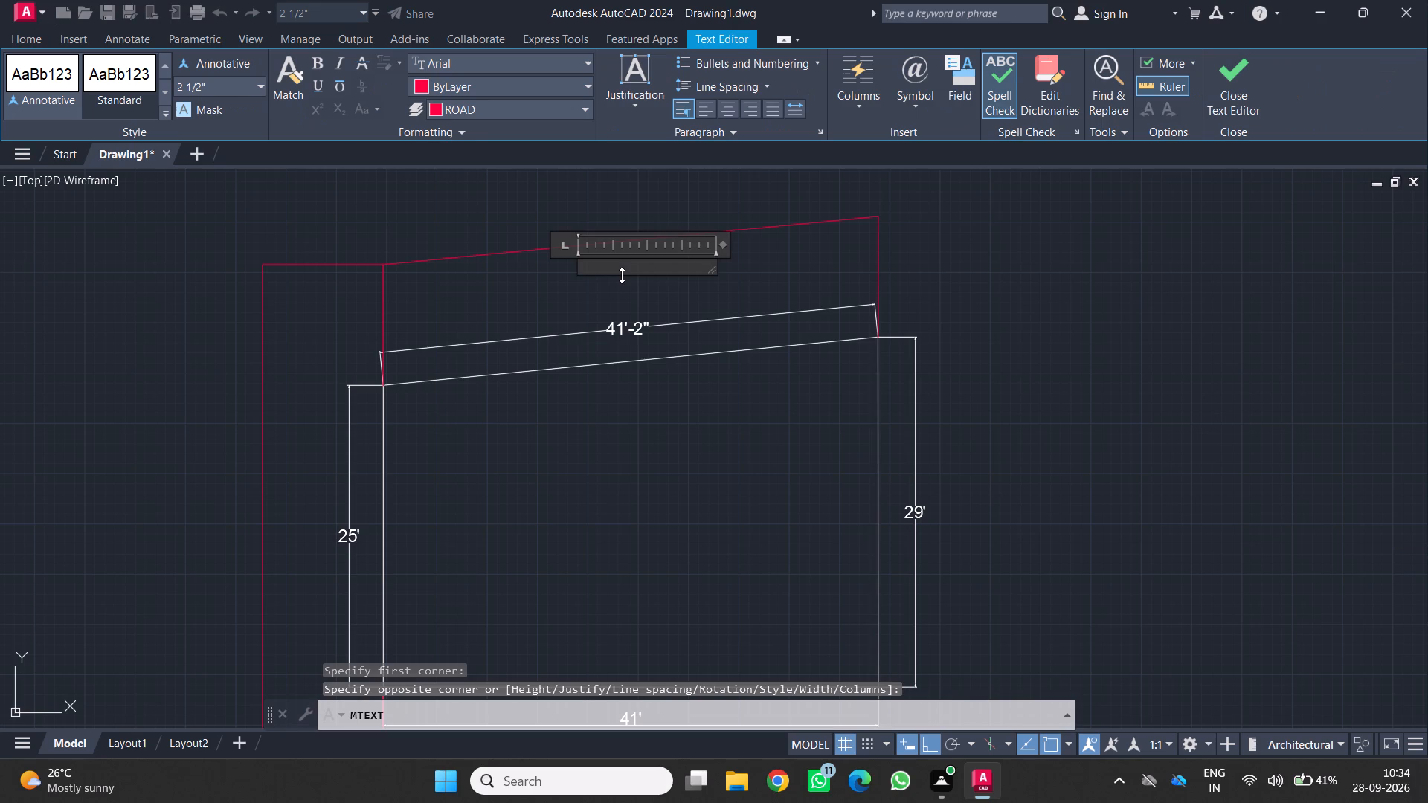
key("n")
key("f")
key("d")
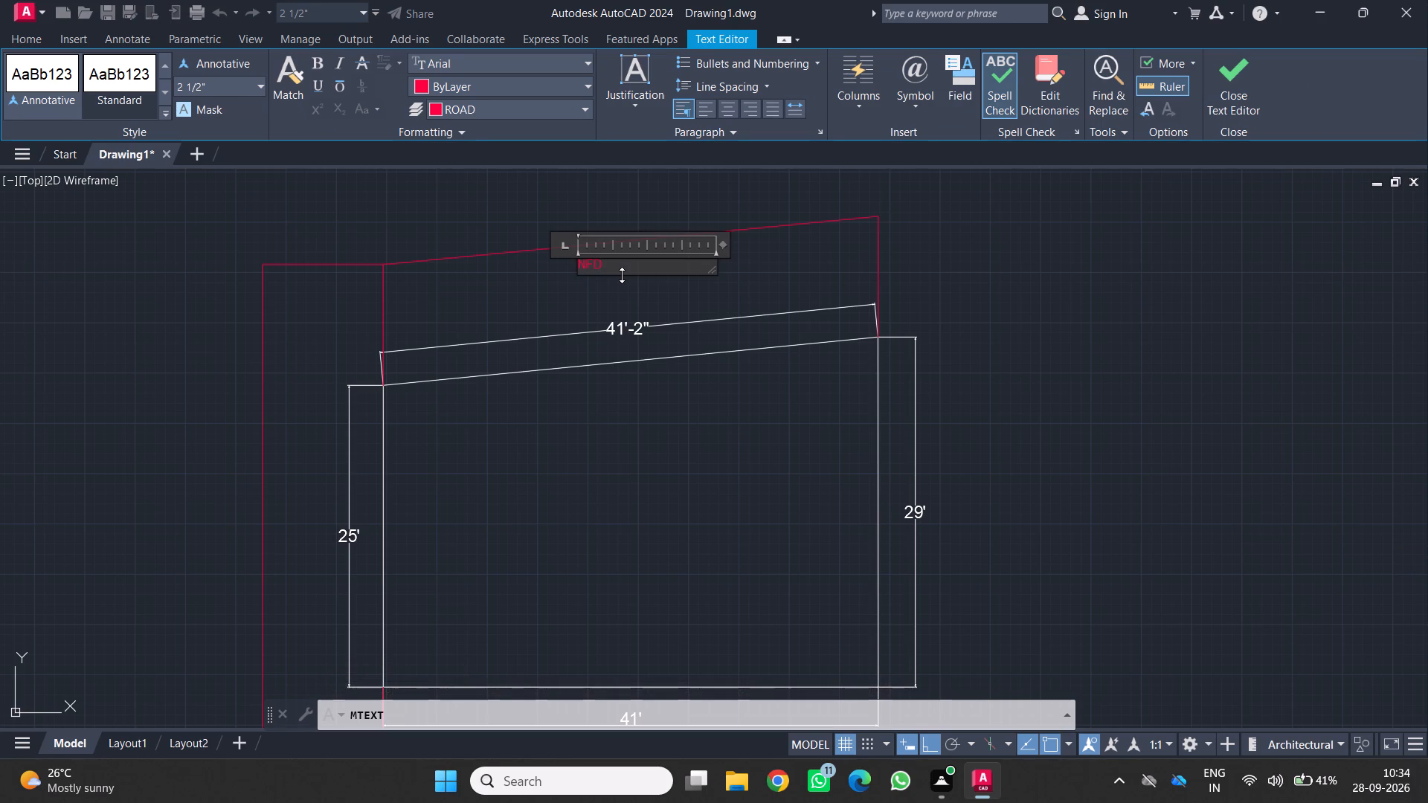
key("BackSpace")
key("r")
left_click(649, 283)
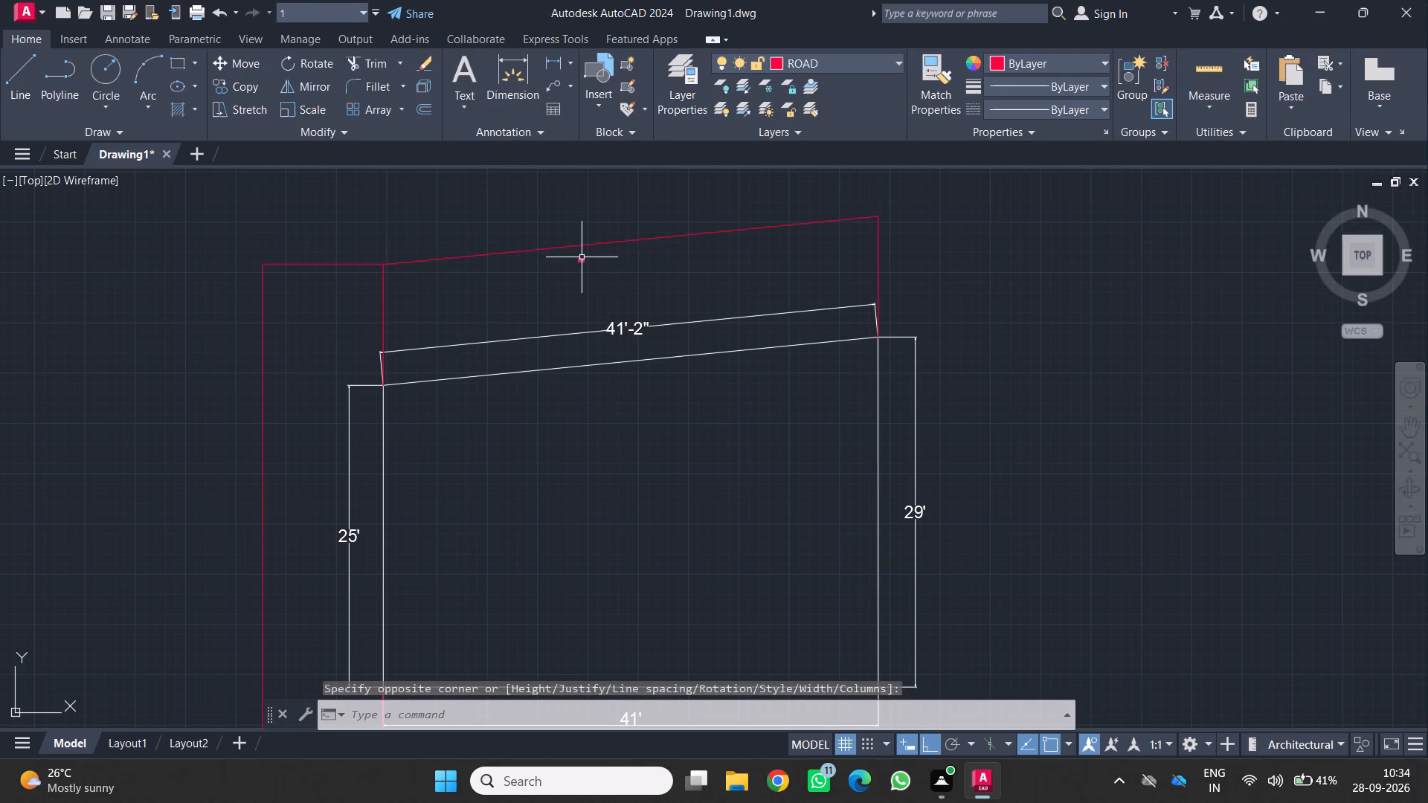
Set the NFR label's text height to 1' in its properties.
left_click(582, 258)
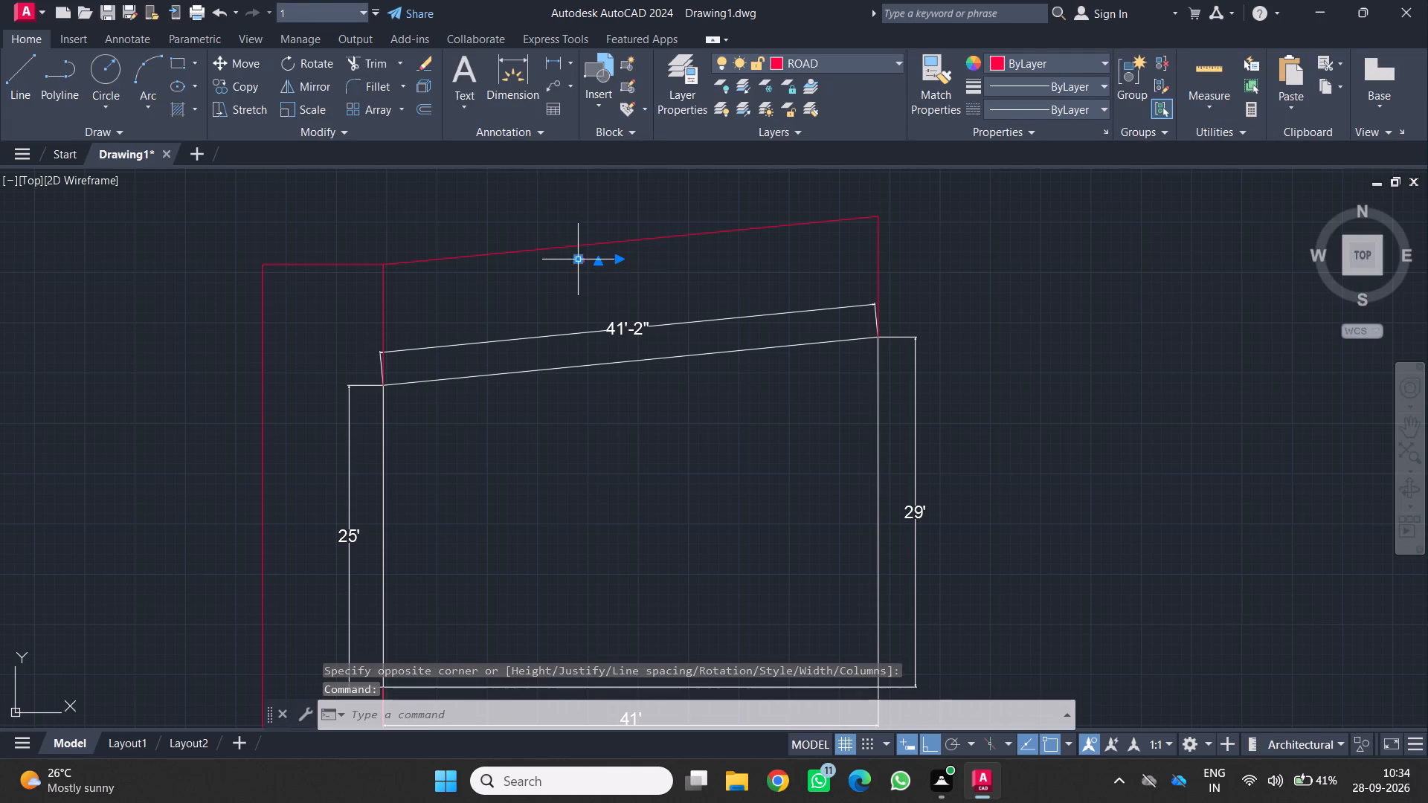
key("p")
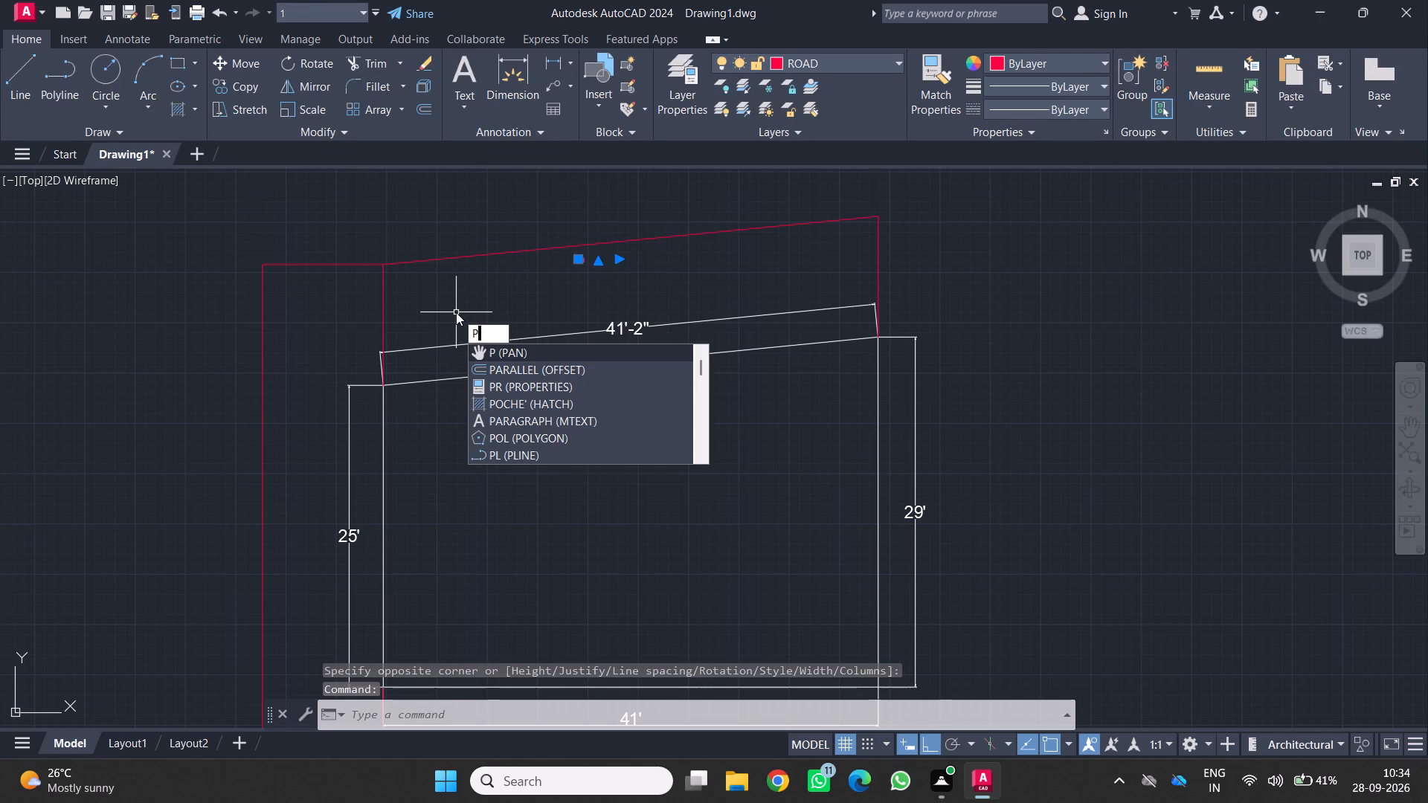
key("r")
key("Return")
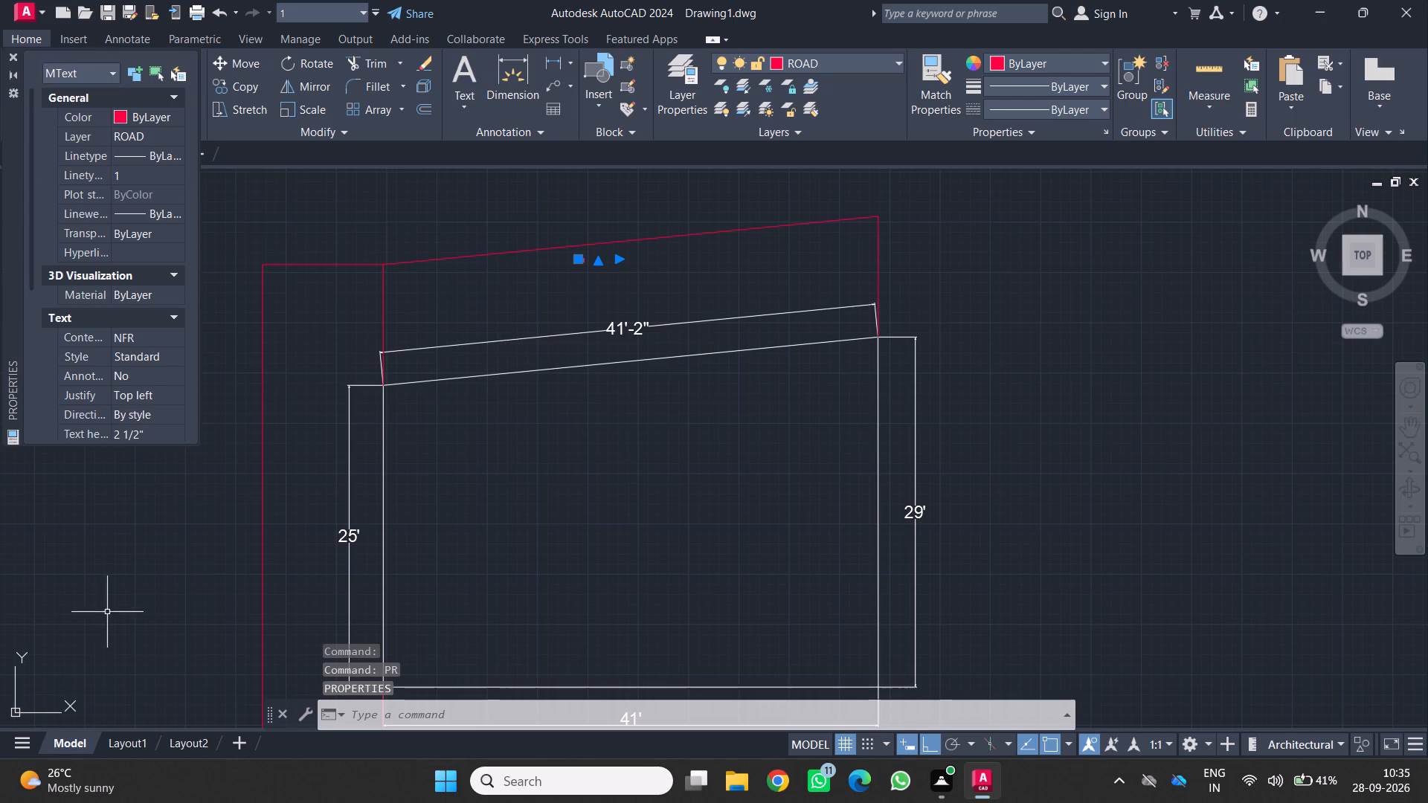
left_click(161, 440)
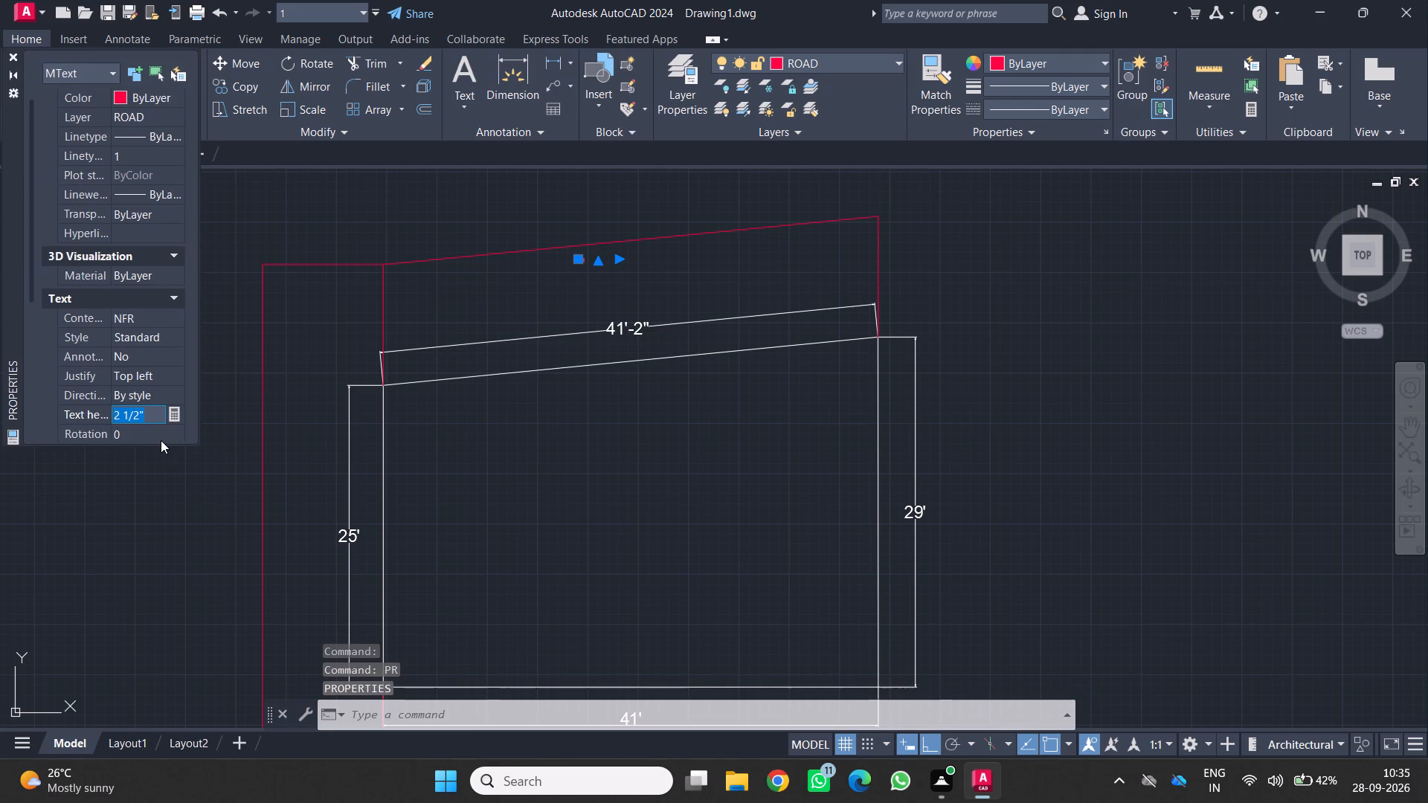
type("1'")
key("Return")
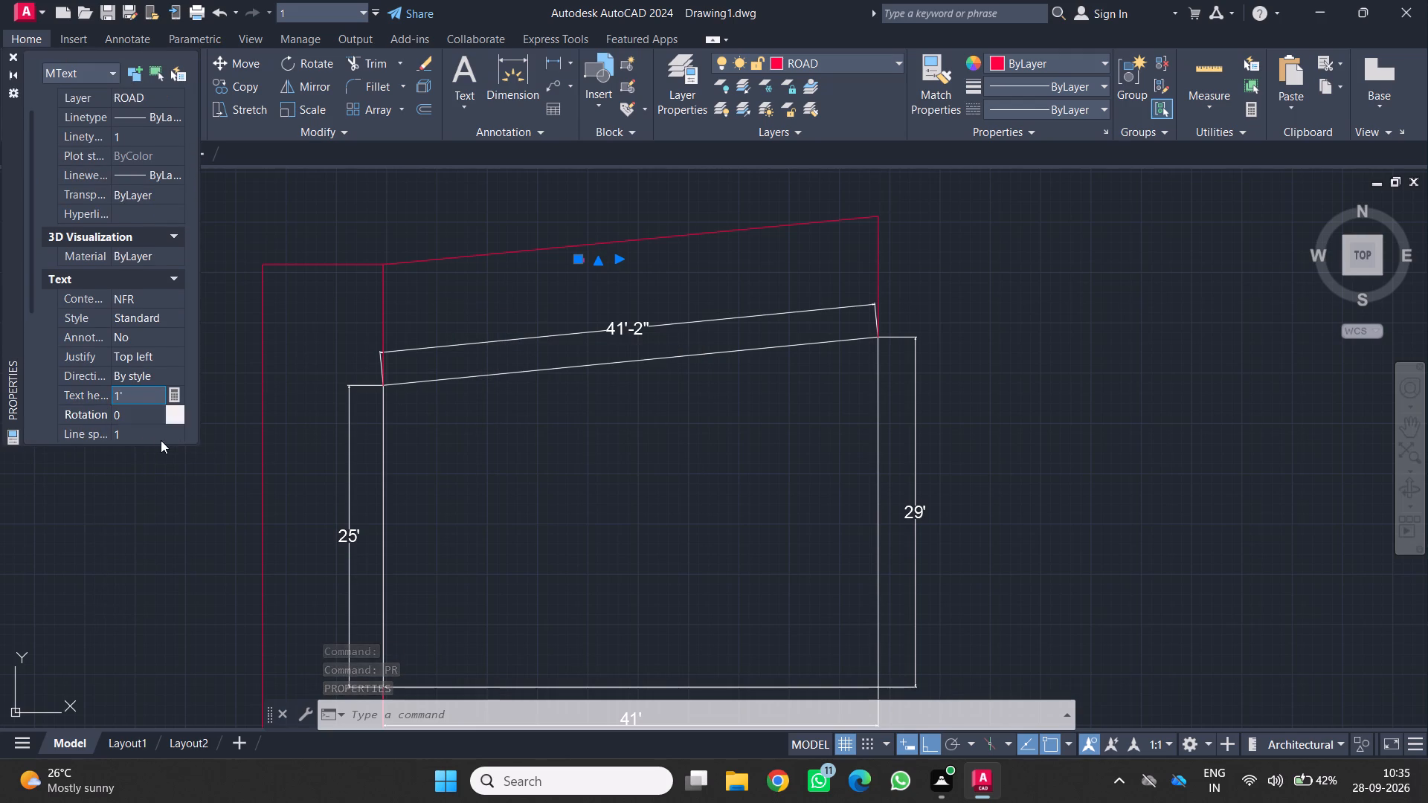
left_click(531, 303)
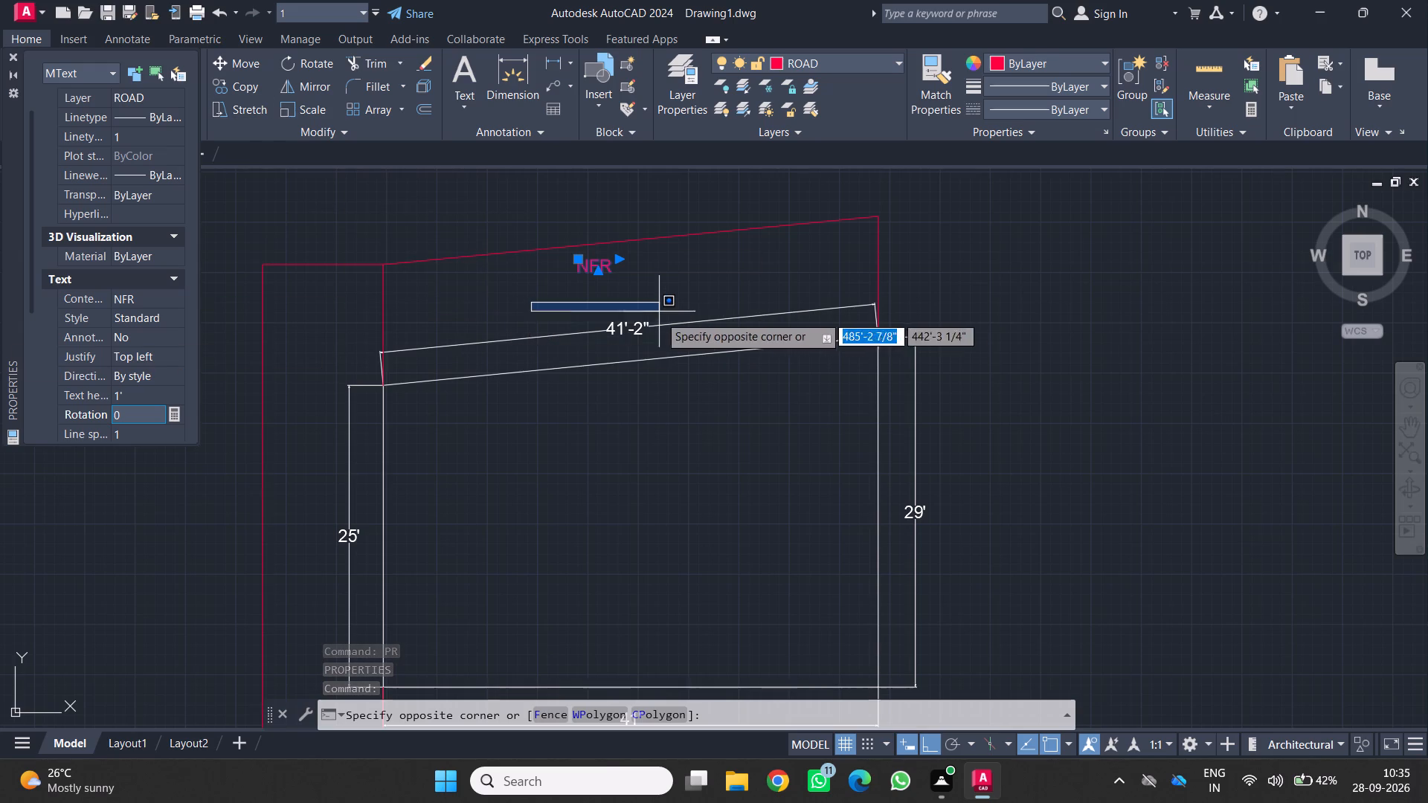
key("Escape")
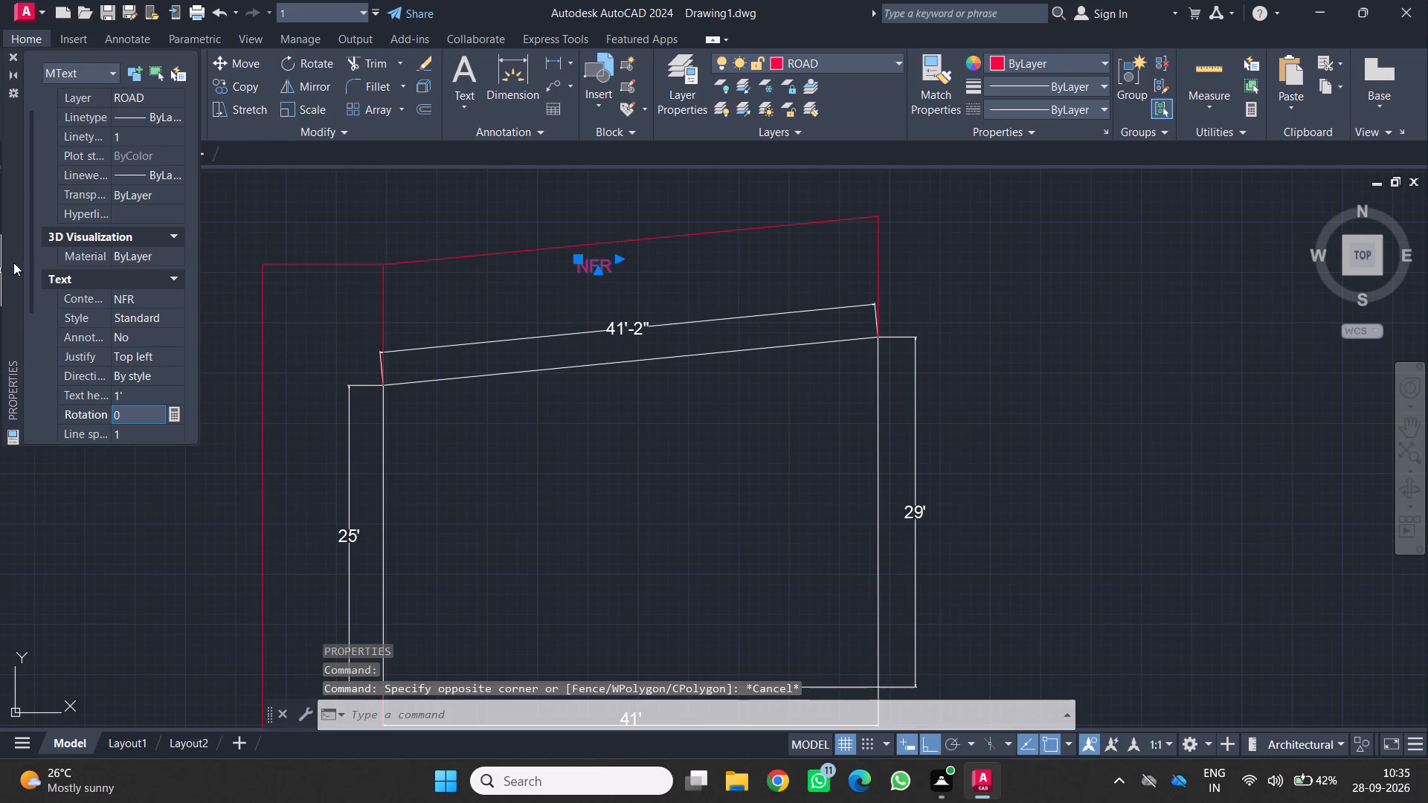
left_click(8, 52)
key("Escape")
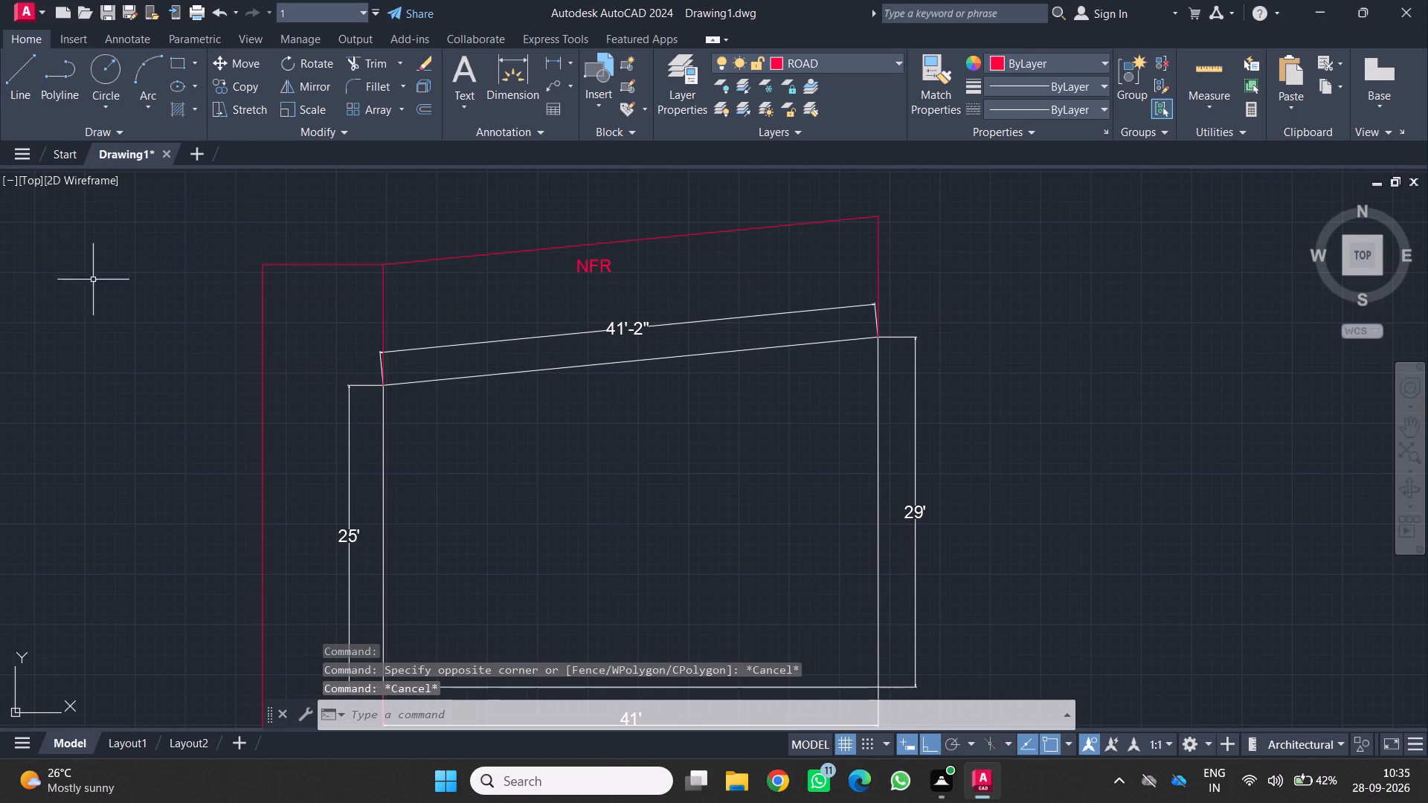
Change the NFR label's colour to ByBlock and move it to layer 0.
middle_click_drag(490, 337, 595, 309)
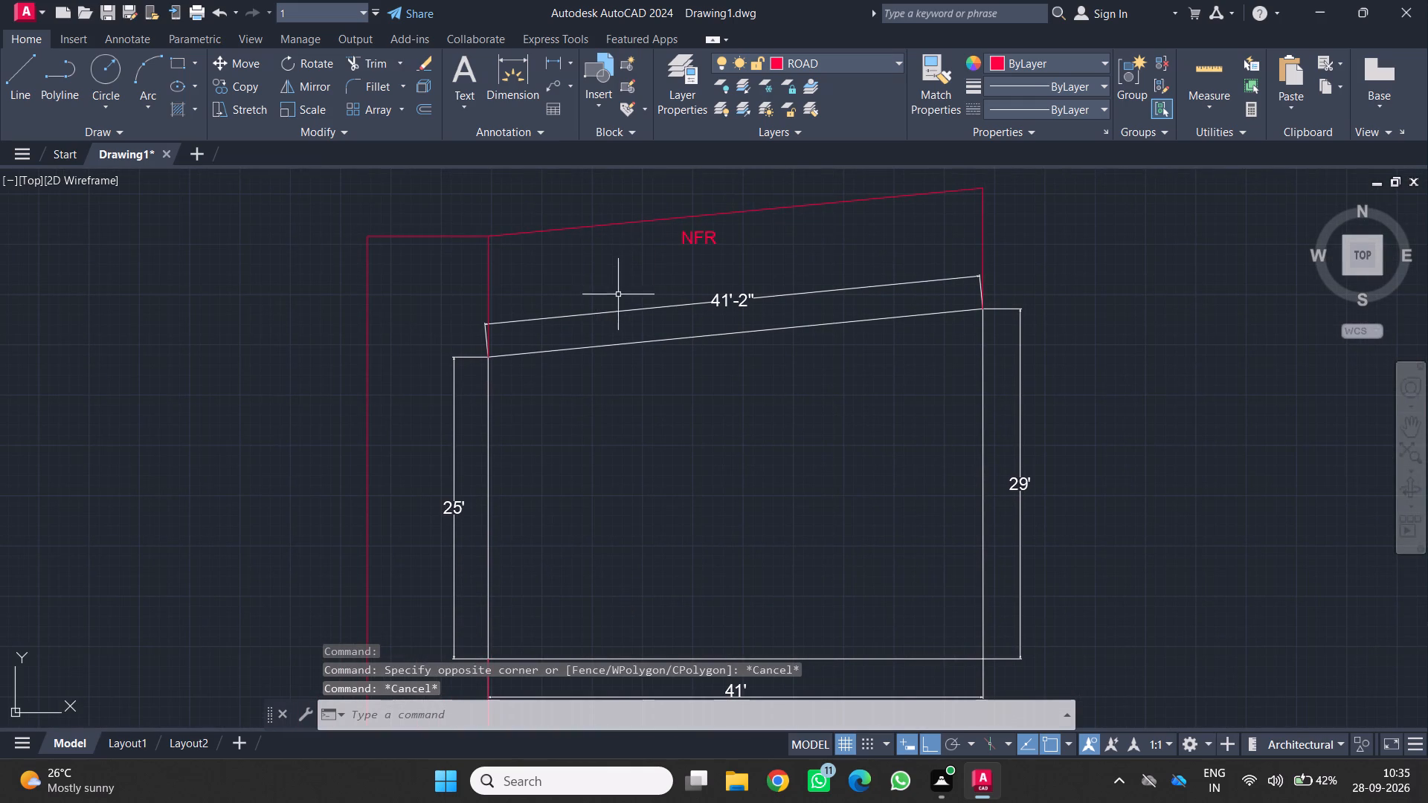
left_click(689, 241)
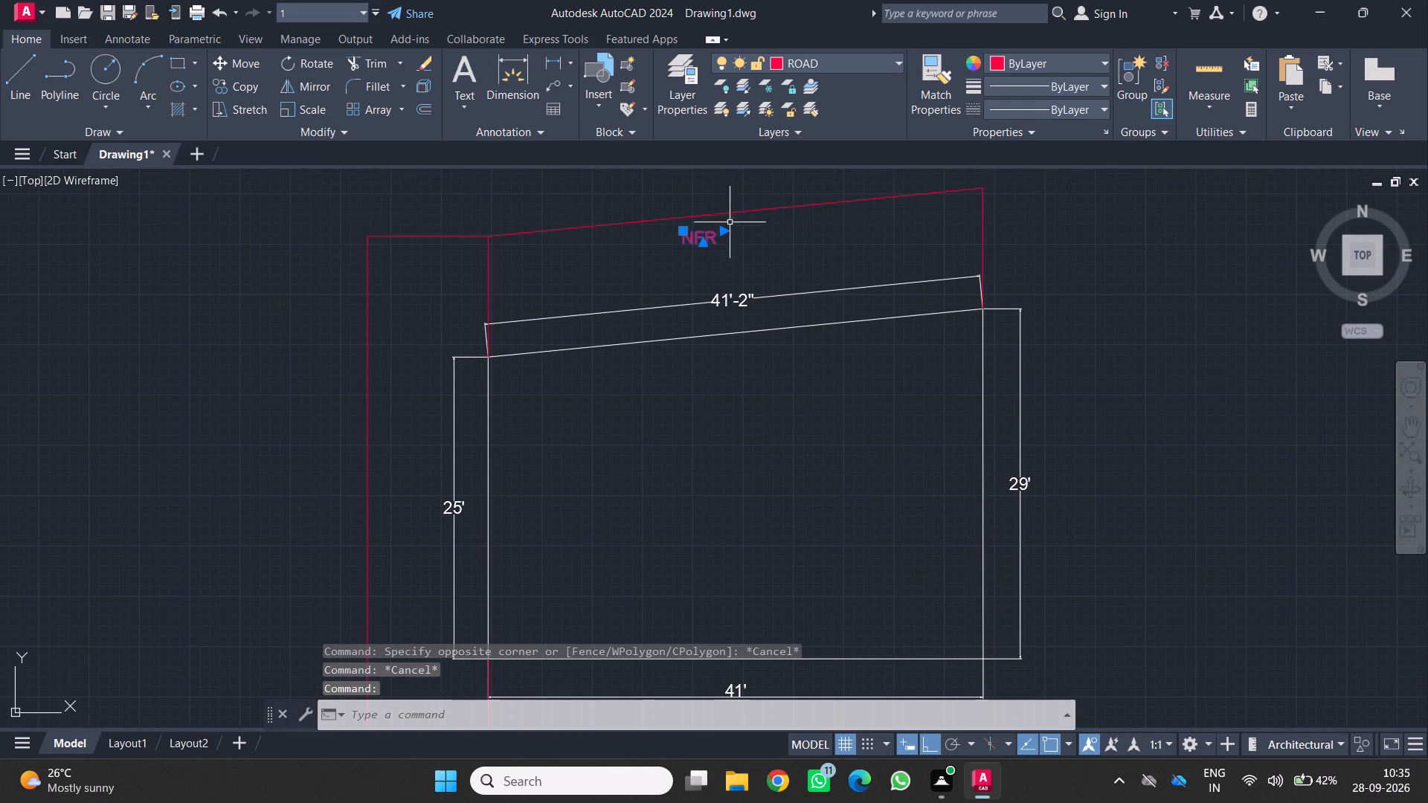
left_click(1099, 58)
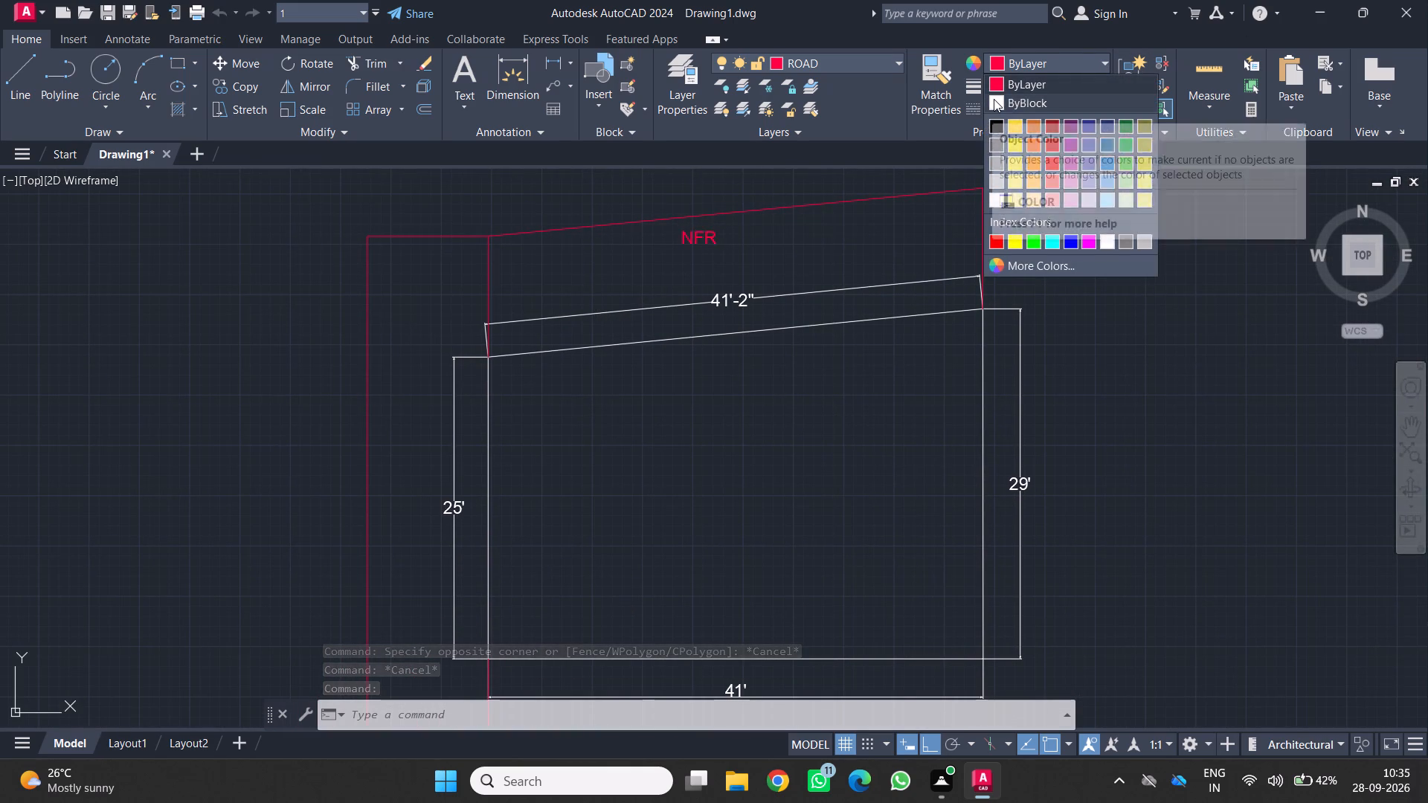
left_click(994, 99)
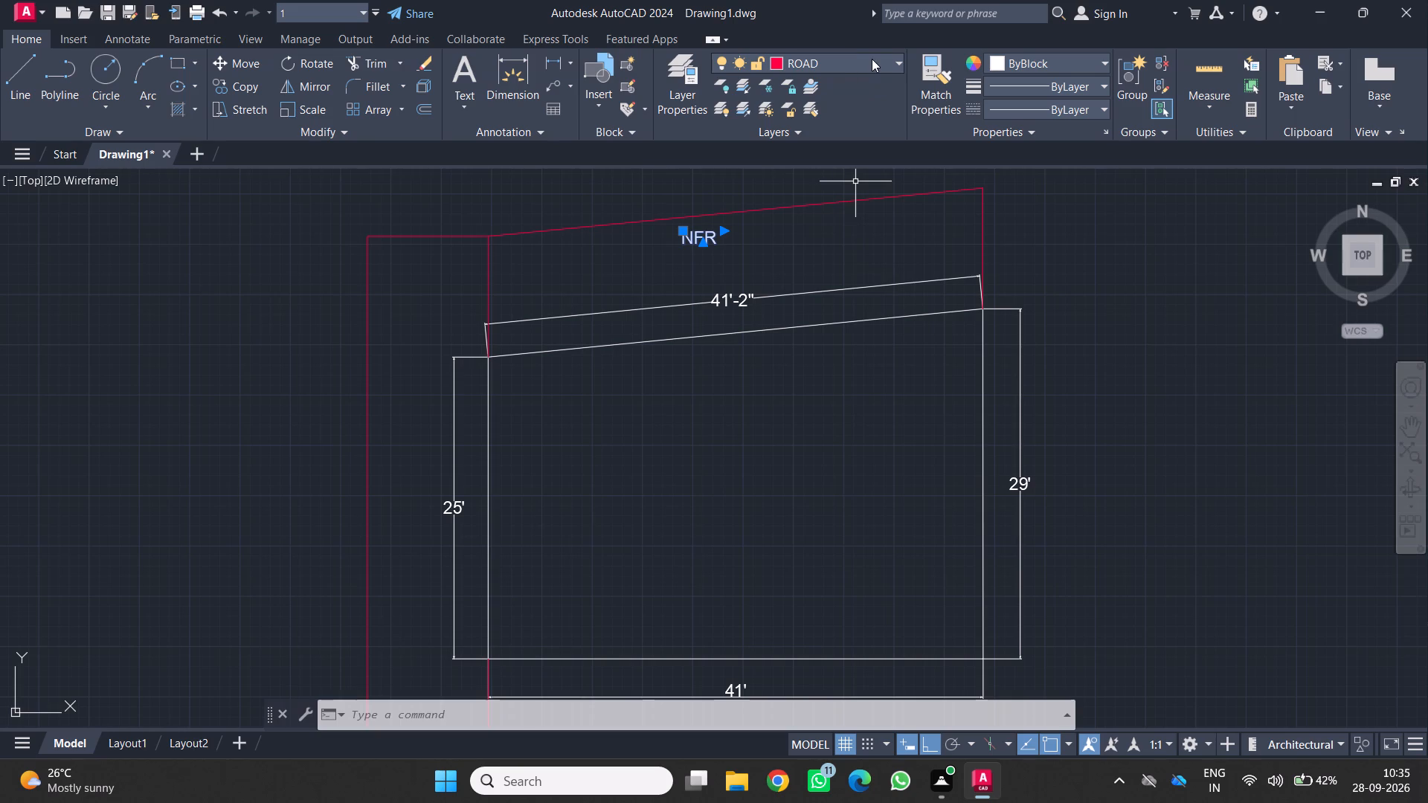
left_click(872, 59)
left_click(865, 87)
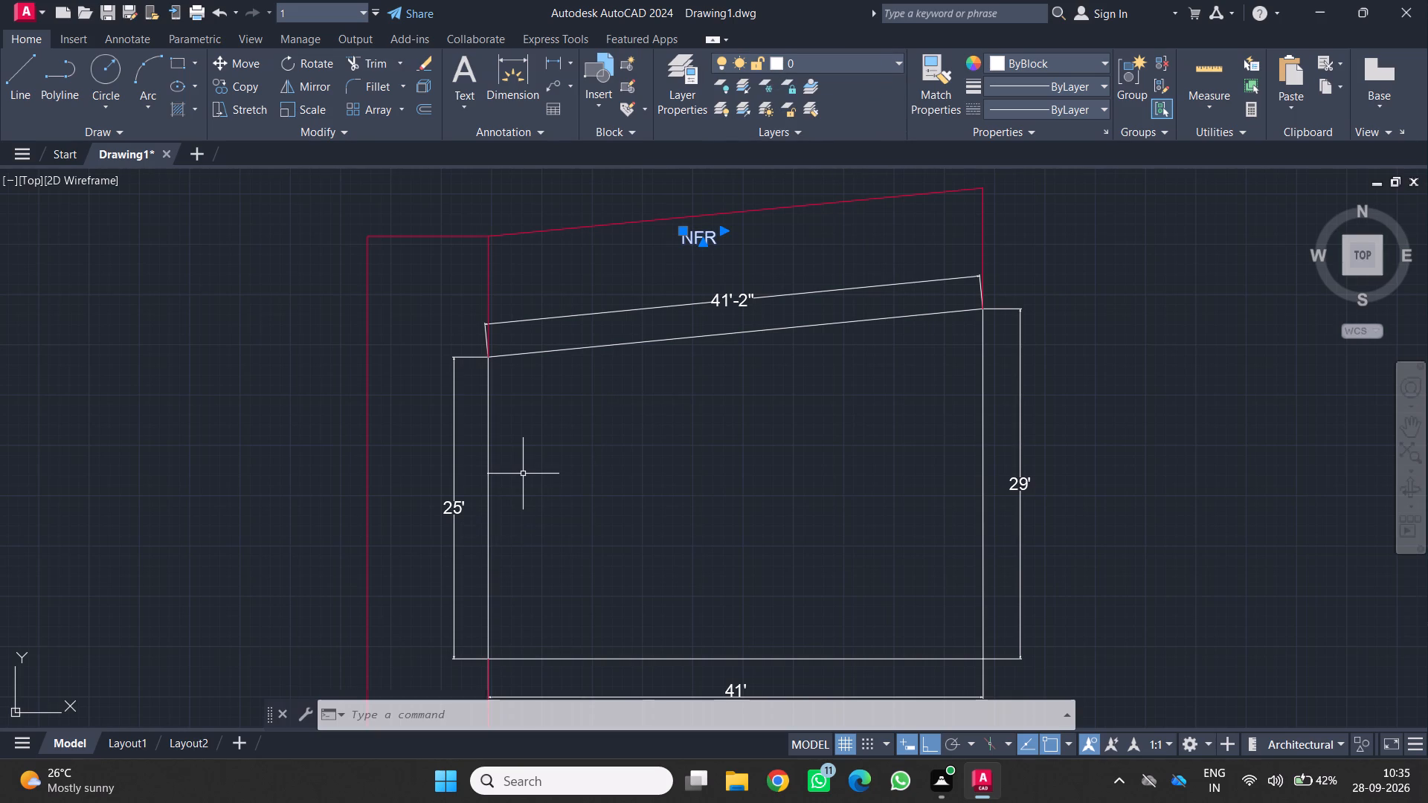
key("Escape")
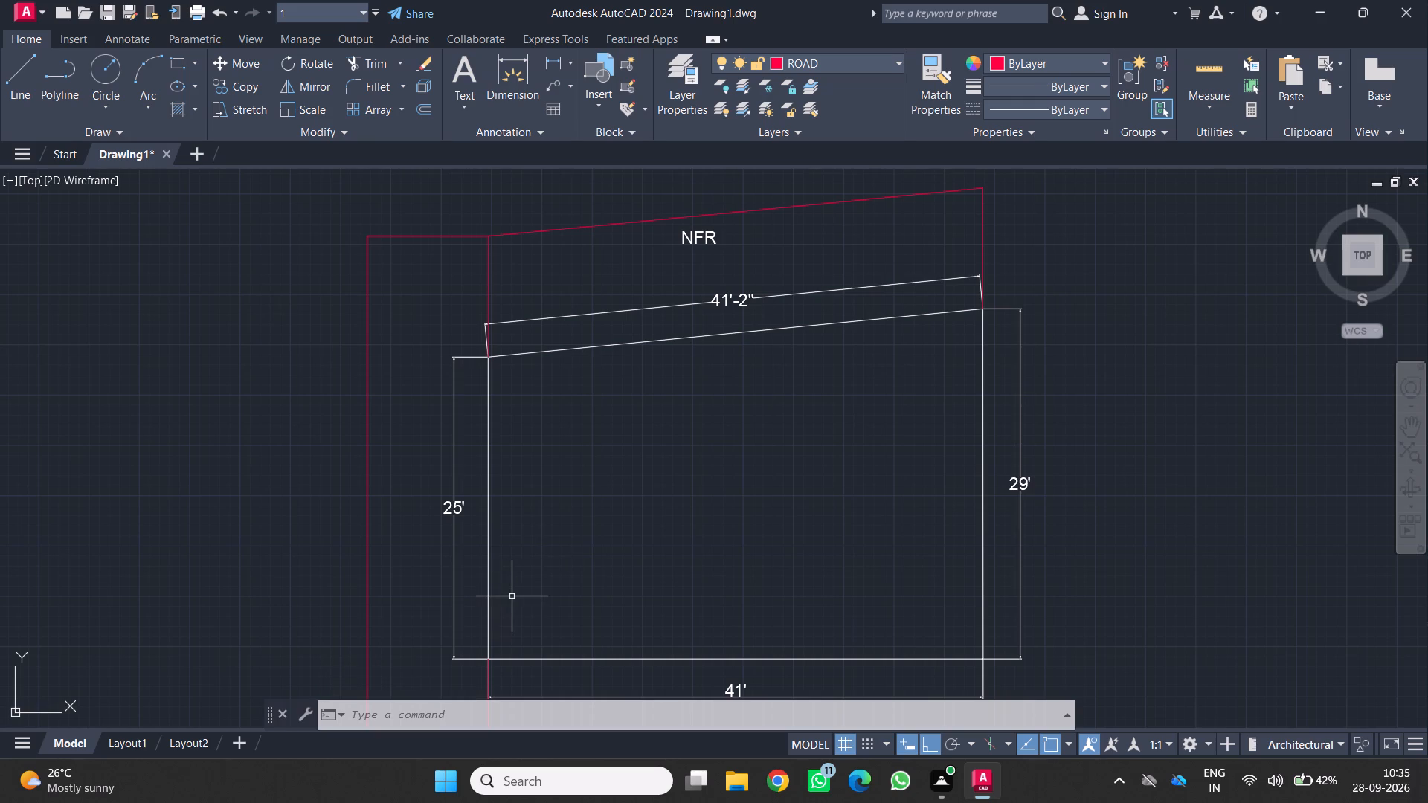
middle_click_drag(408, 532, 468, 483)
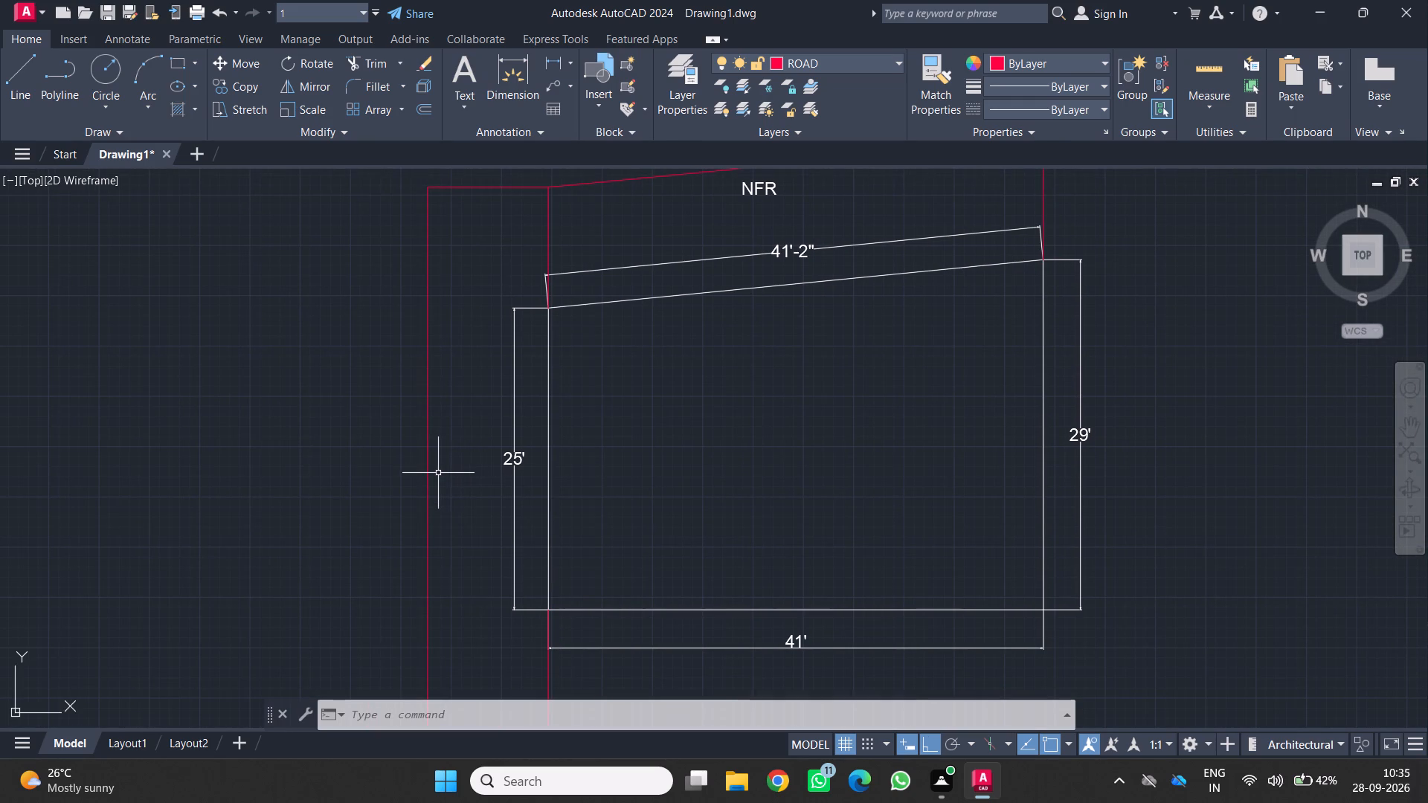
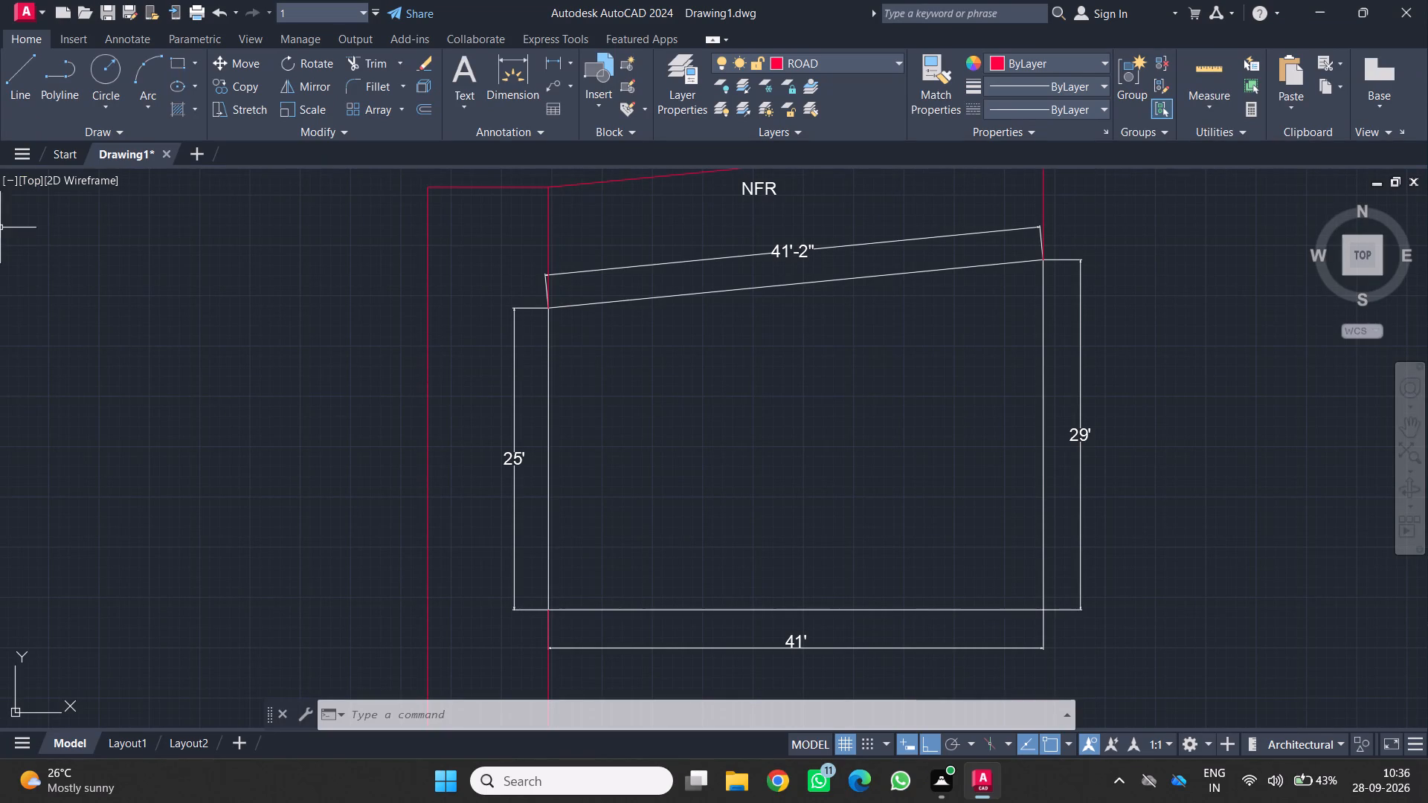
Draw a horizontal line from the outline's upper-left corner, perpendicular to the 29' side, on the ROAD layer.
left_click(16, 71)
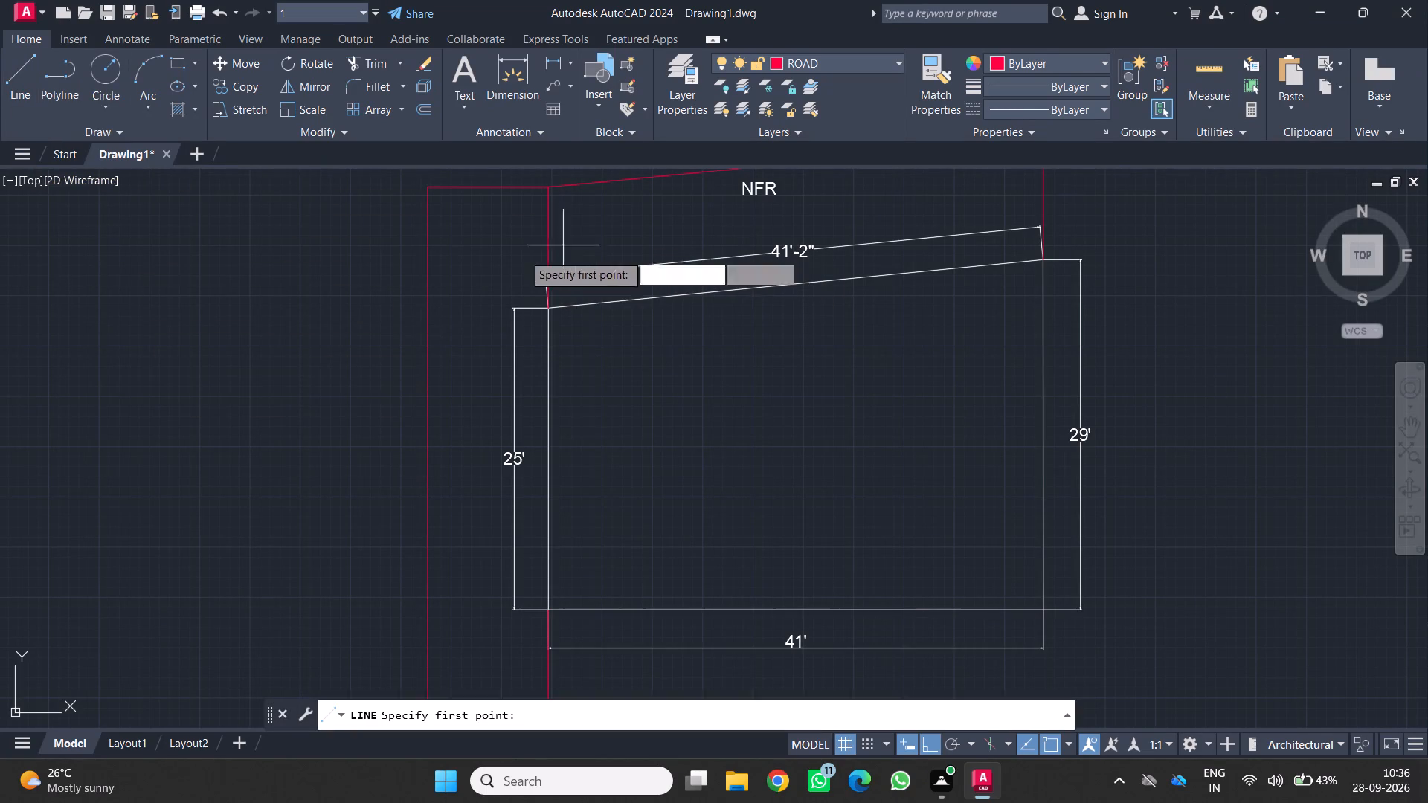
left_click(549, 313)
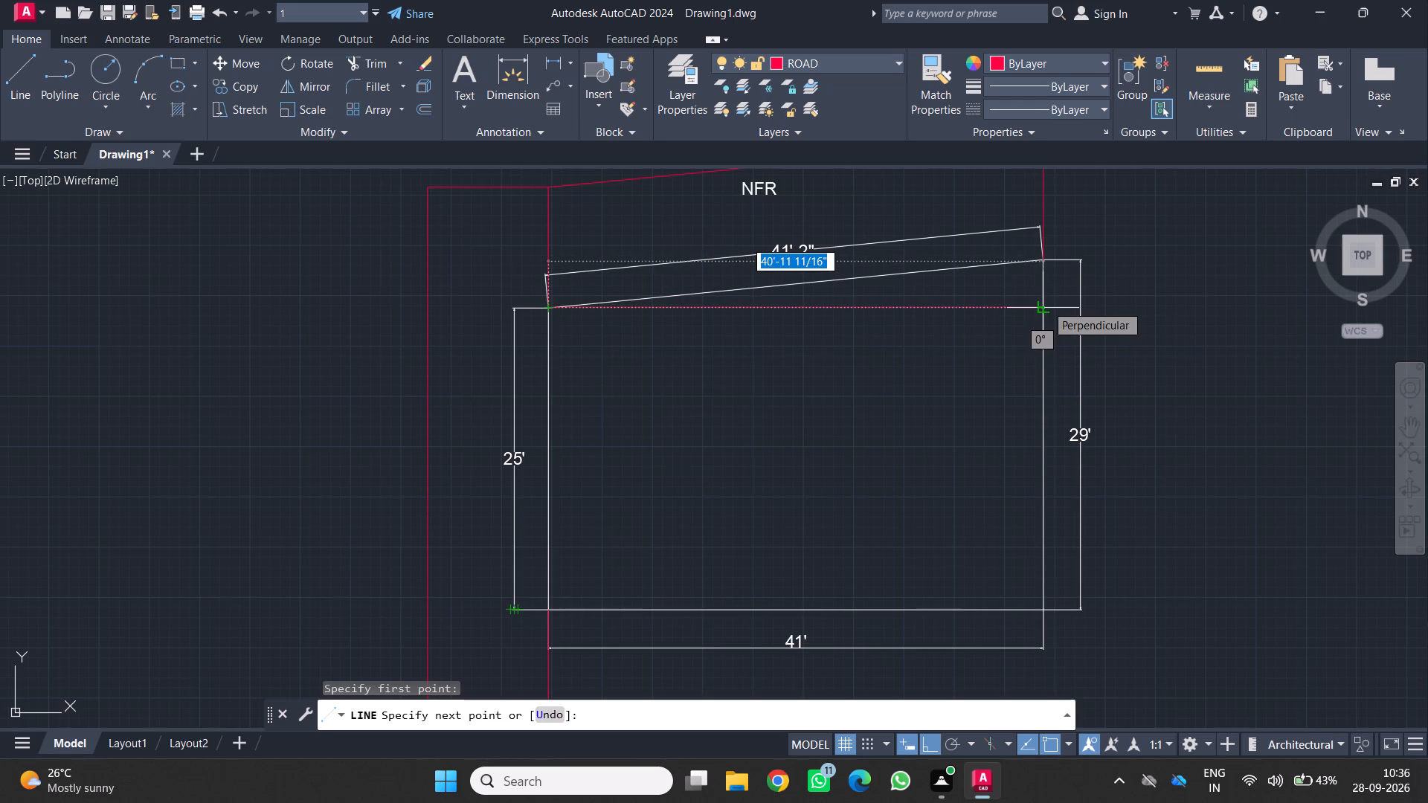
left_click(1046, 304)
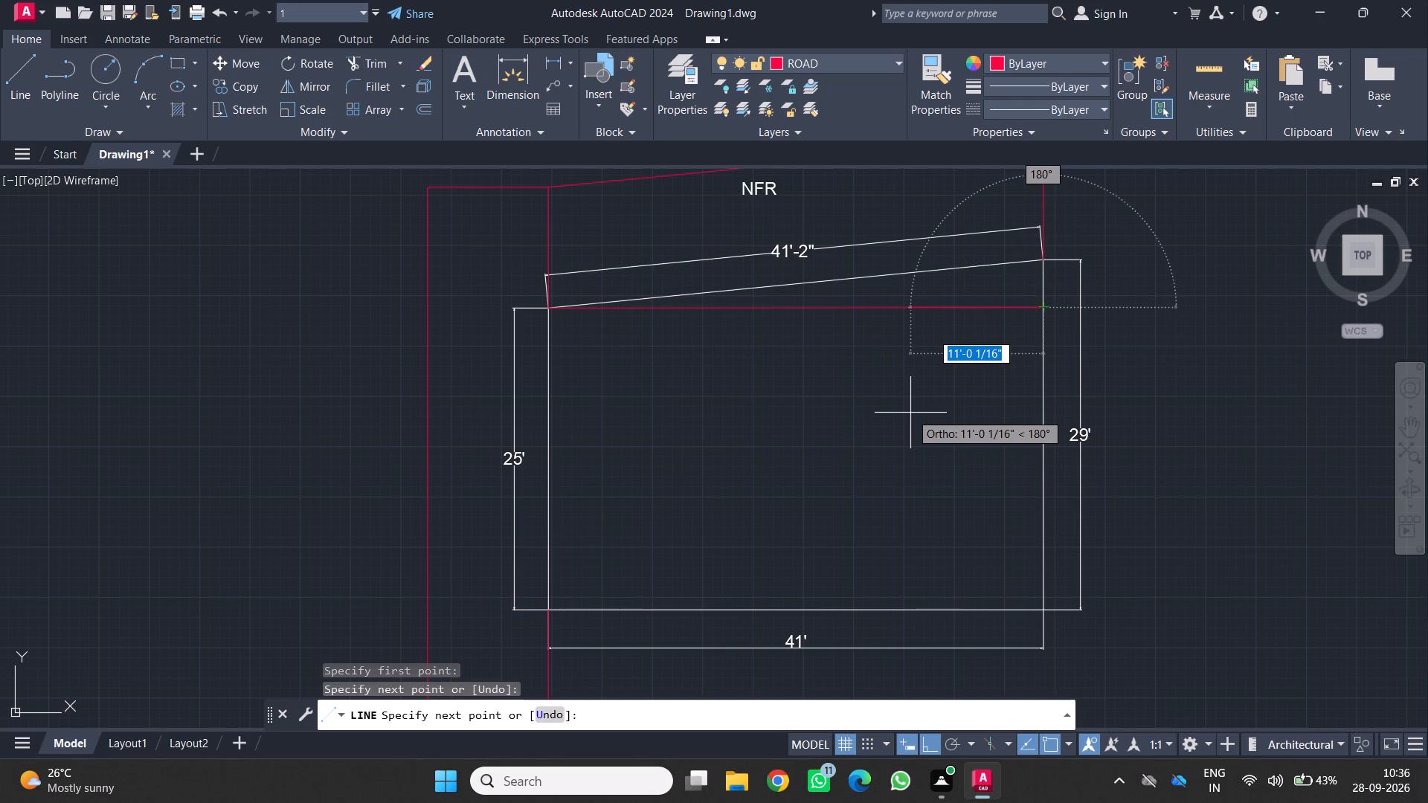
key("Return")
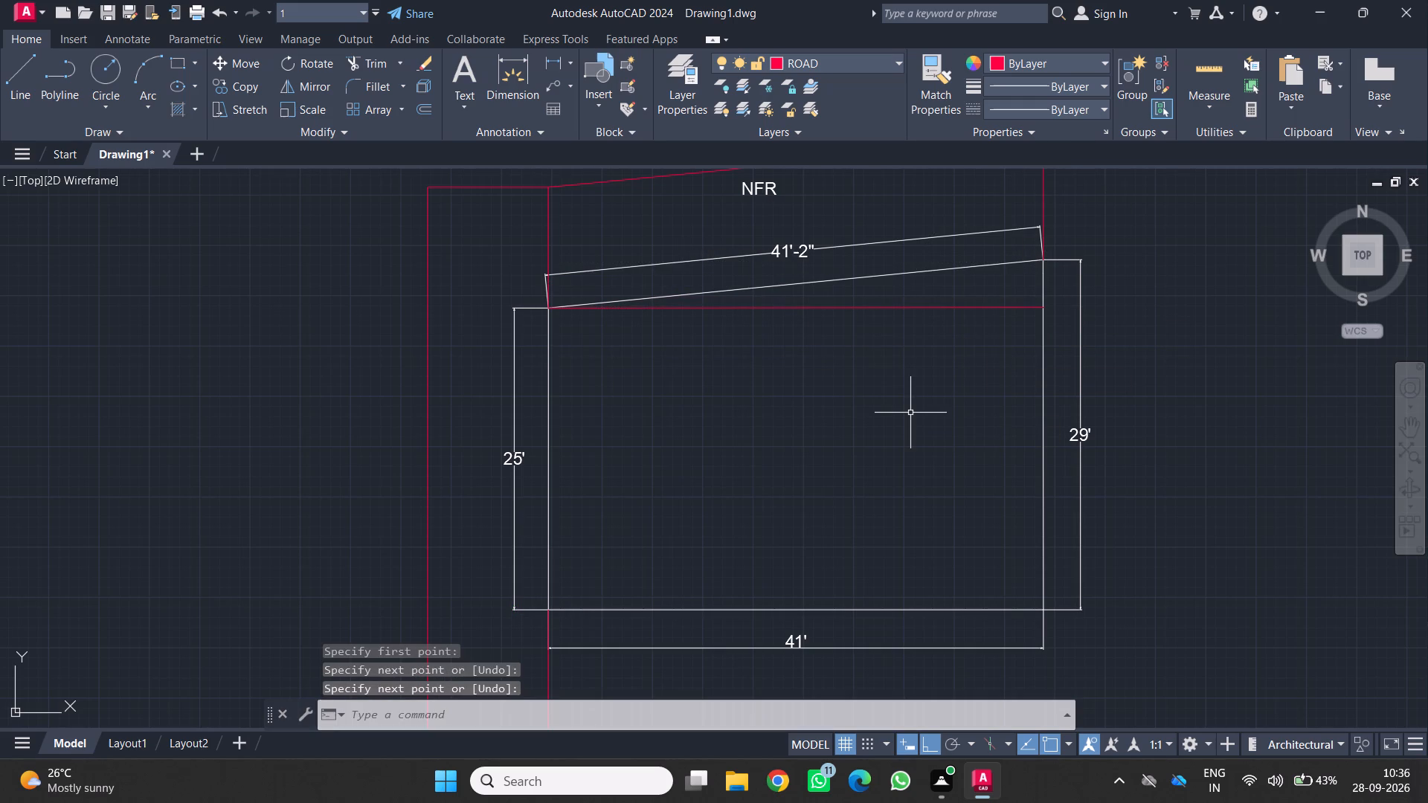
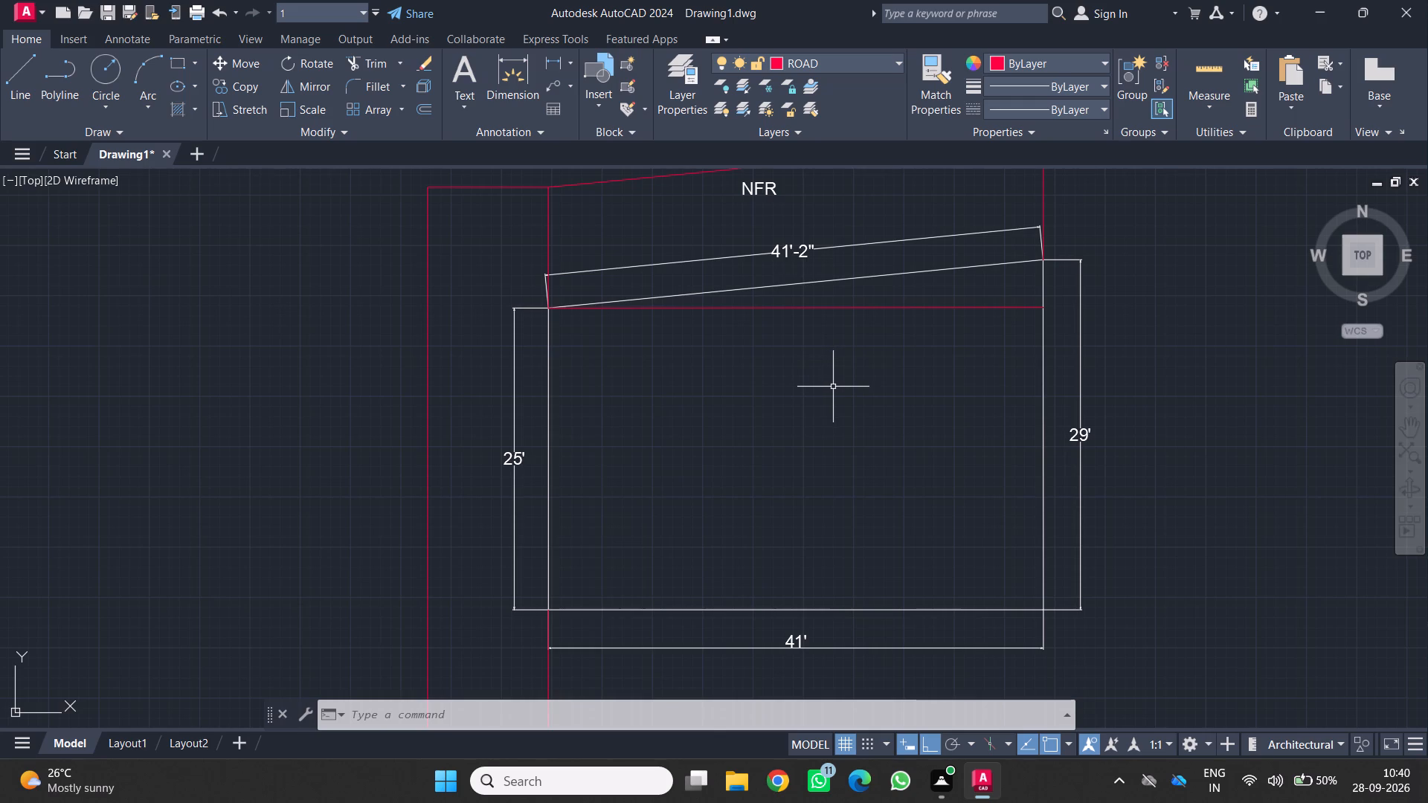
Examine where the horizontal ROAD-layer line meets the plot outline's upper-left corner.
scroll(591, 255, "up", 1)
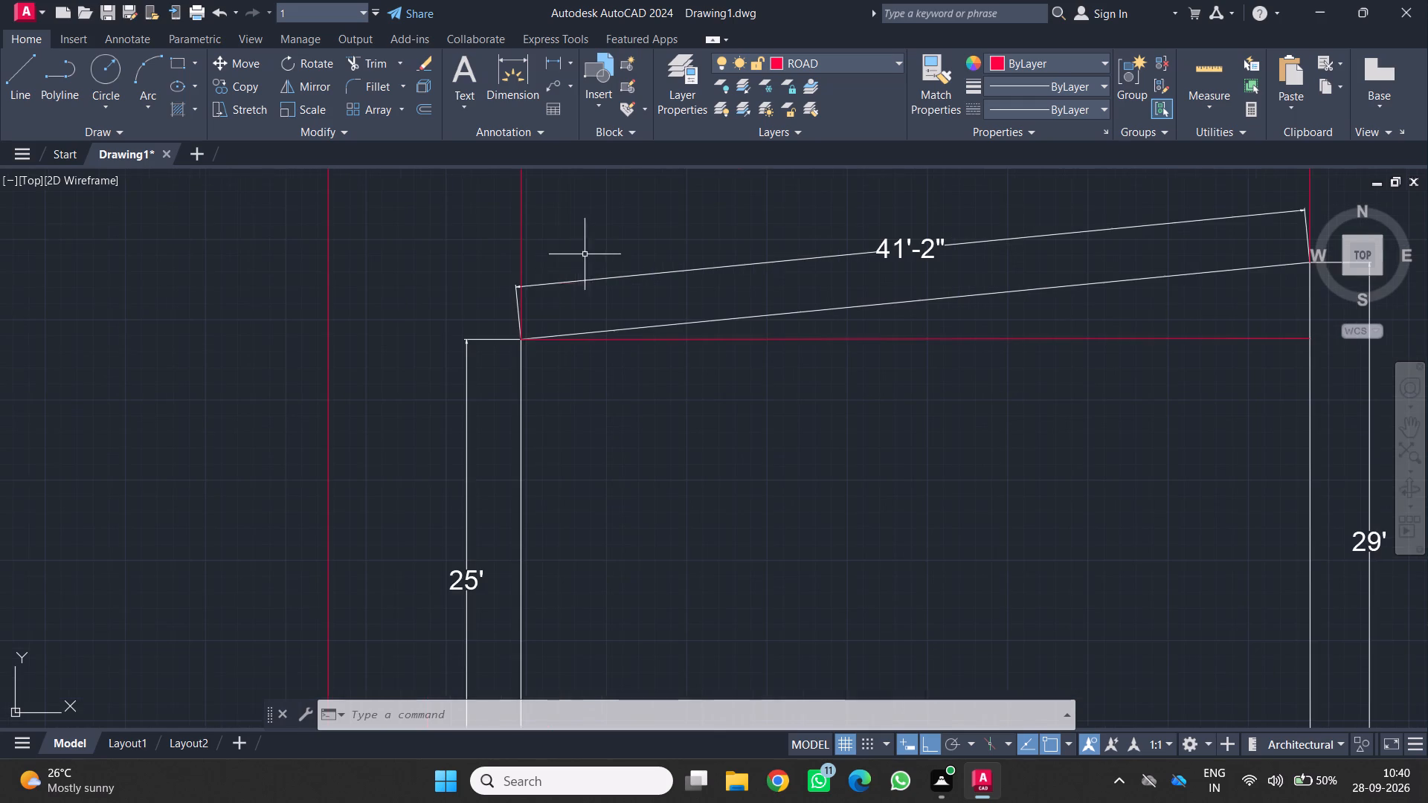
scroll(508, 347, "up", 6)
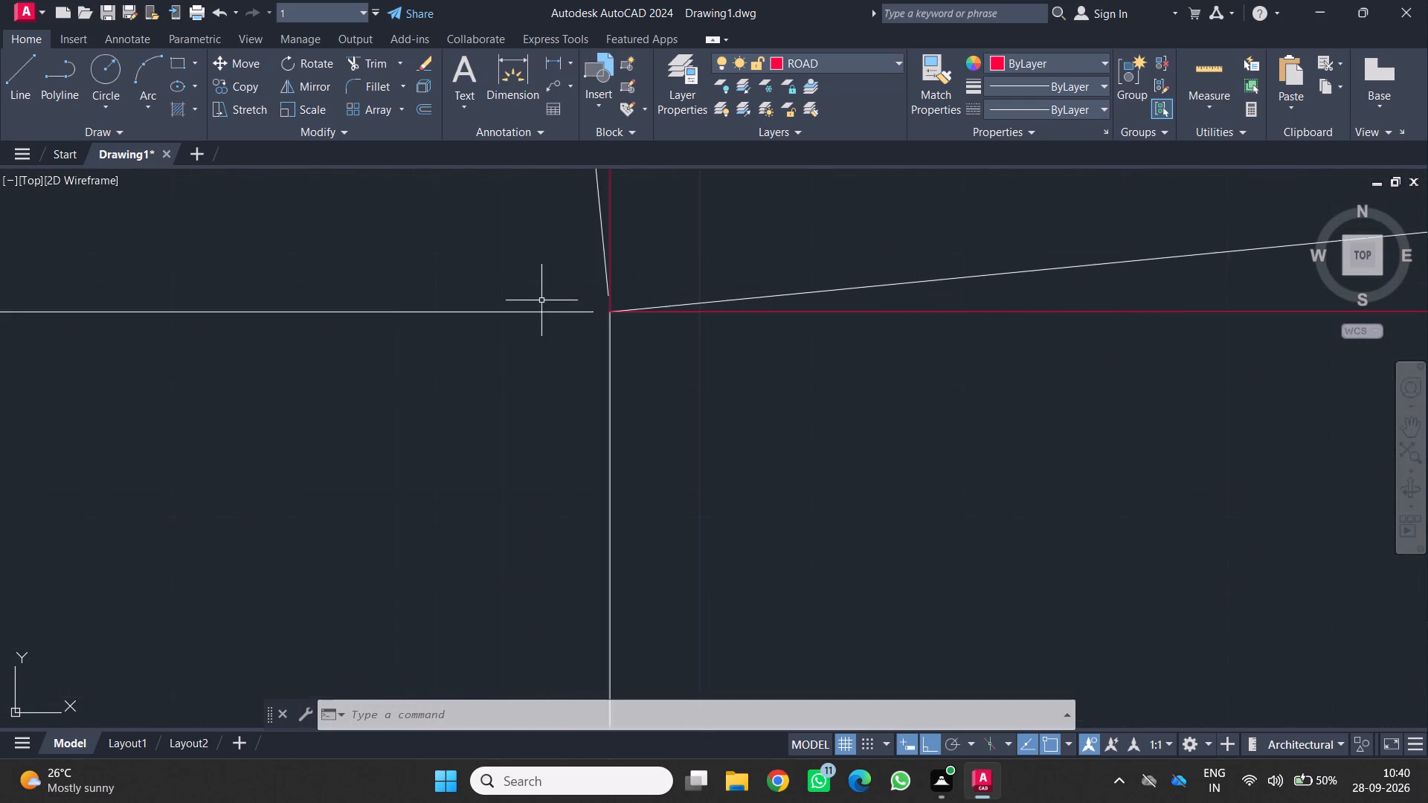
scroll(596, 344, "up", 1)
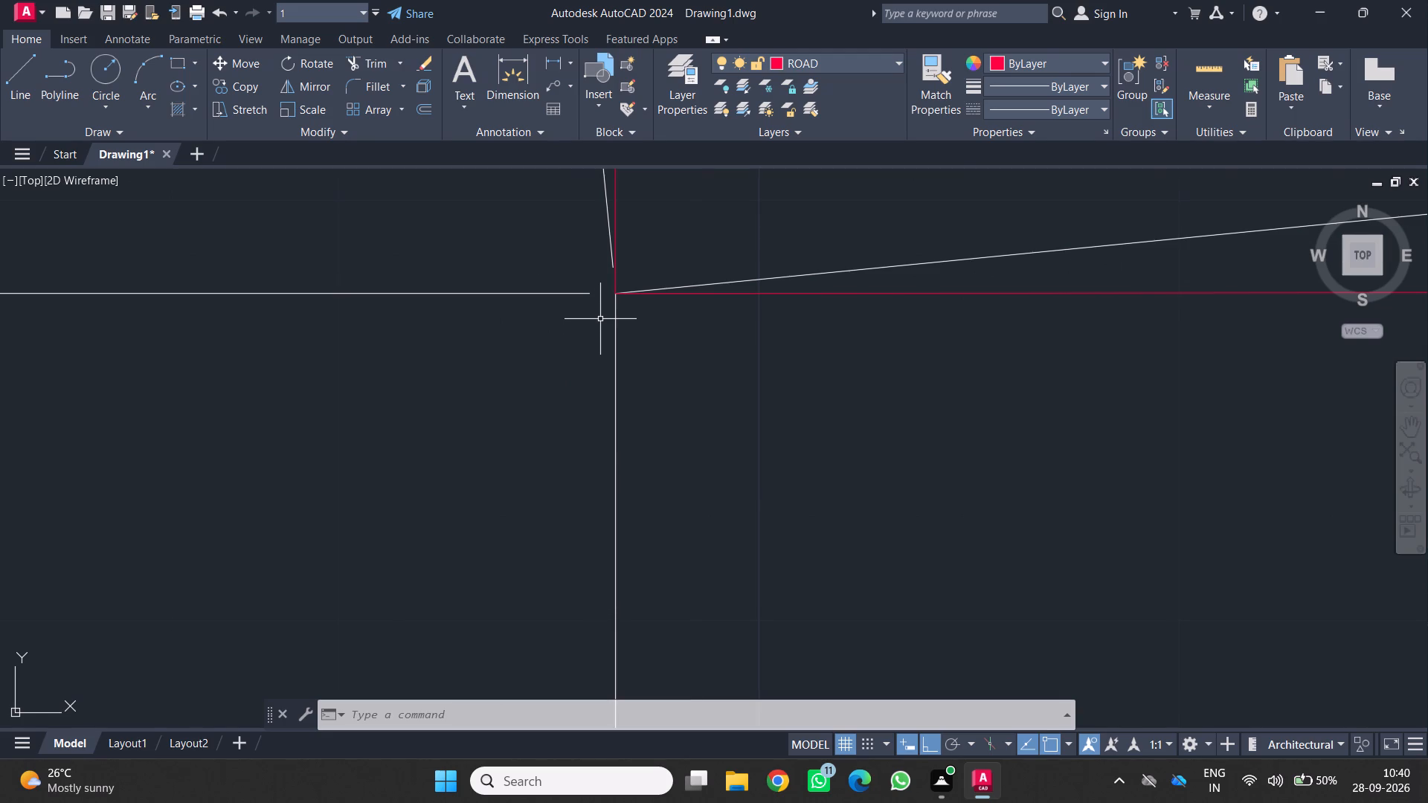
scroll(600, 319, "down", 9)
middle_click_drag(789, 323, 784, 325)
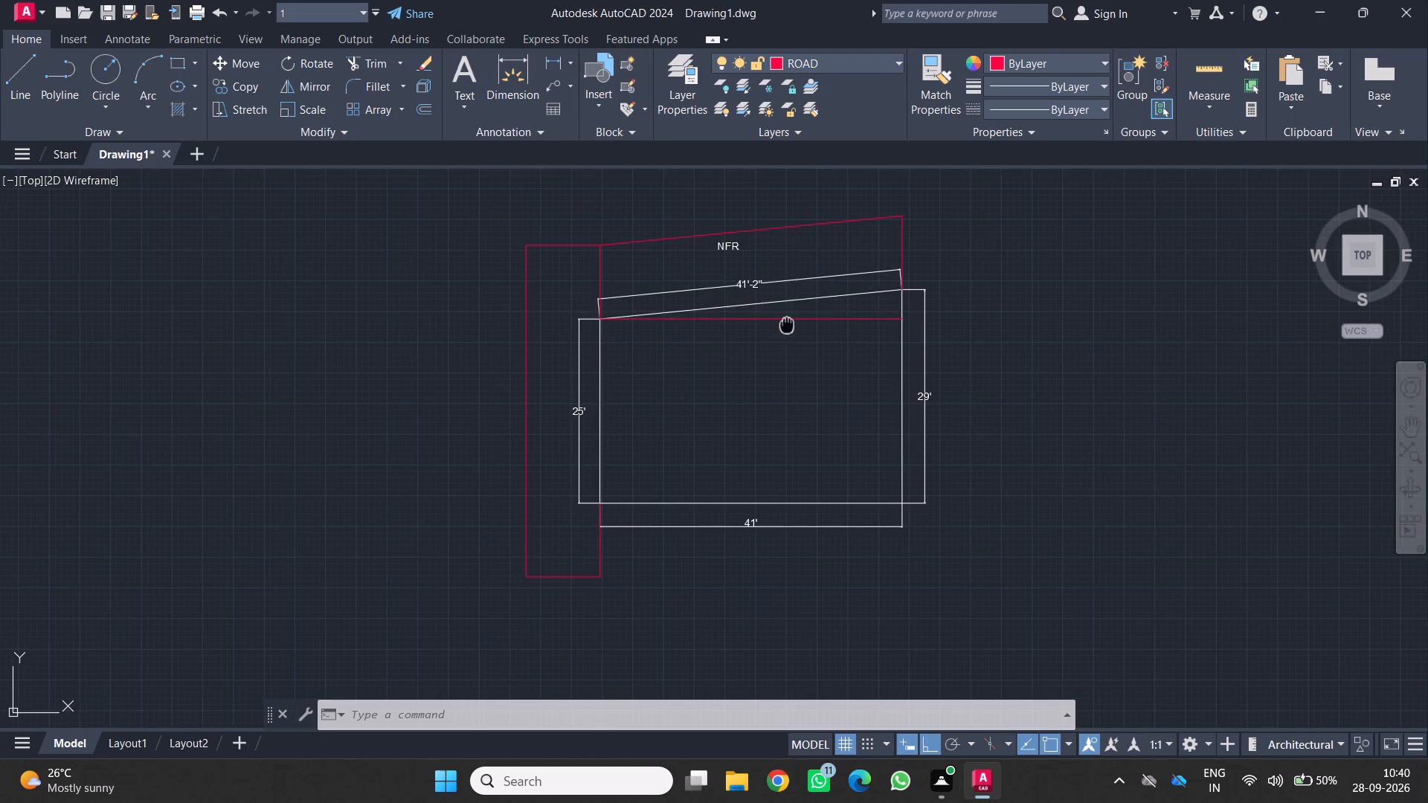
middle_click_drag(784, 325, 732, 381)
scroll(732, 381, "up", 1)
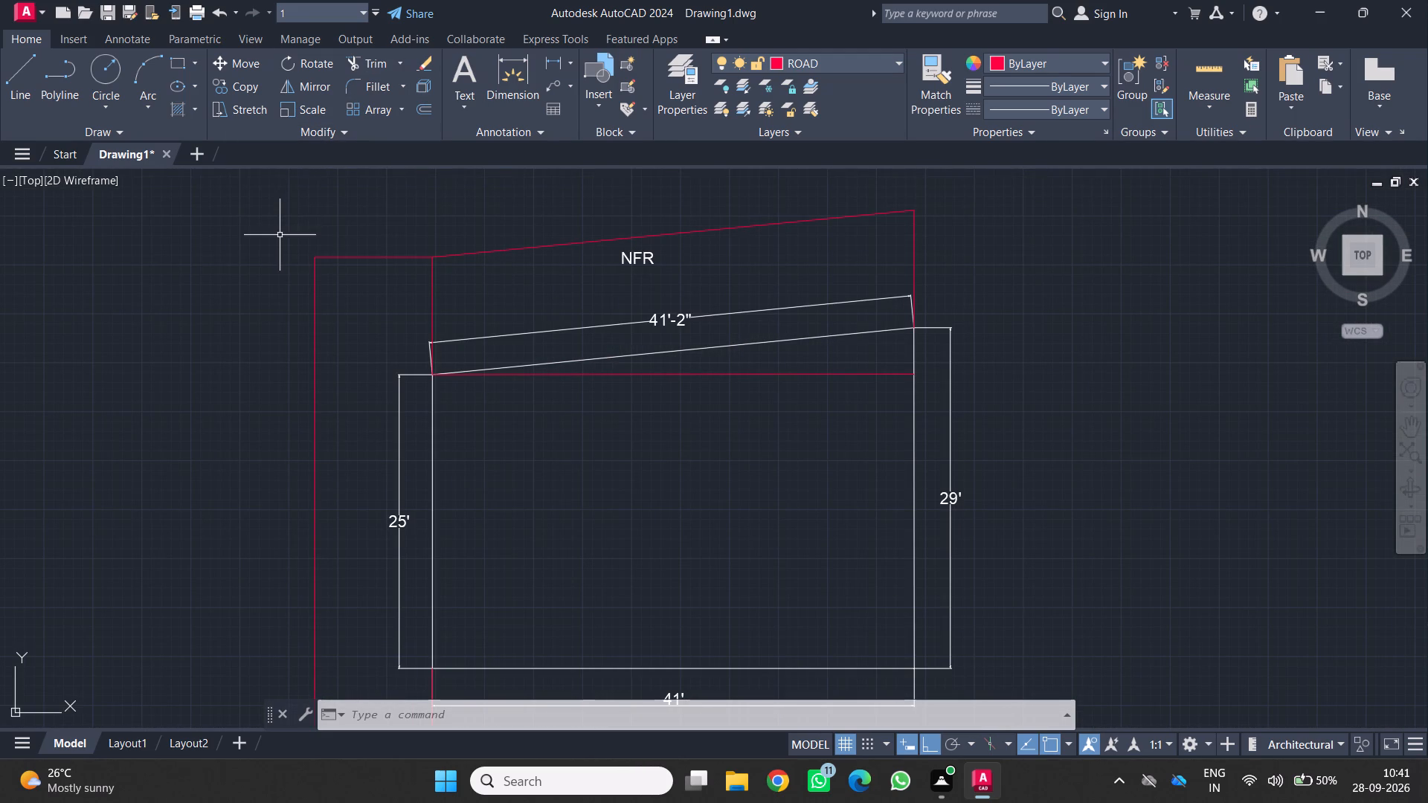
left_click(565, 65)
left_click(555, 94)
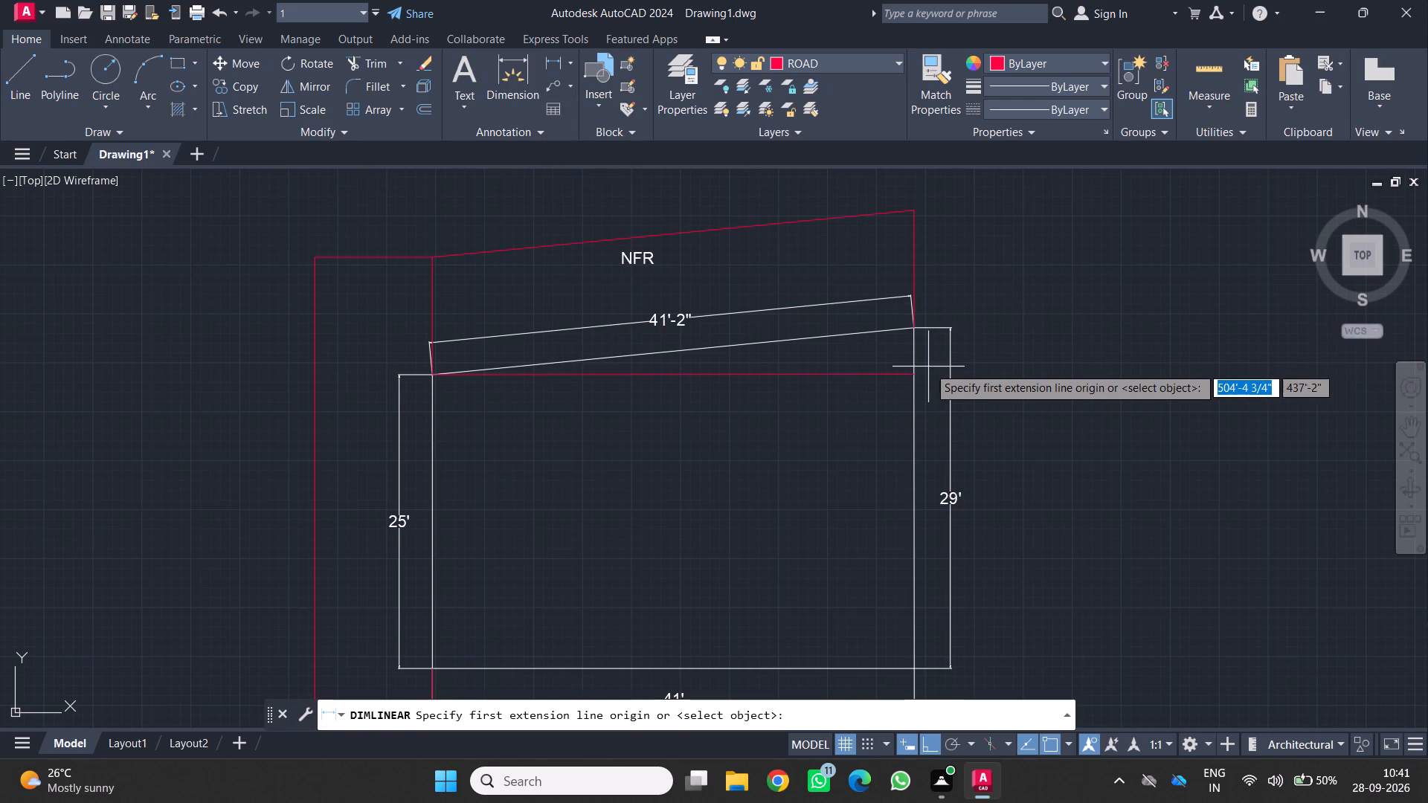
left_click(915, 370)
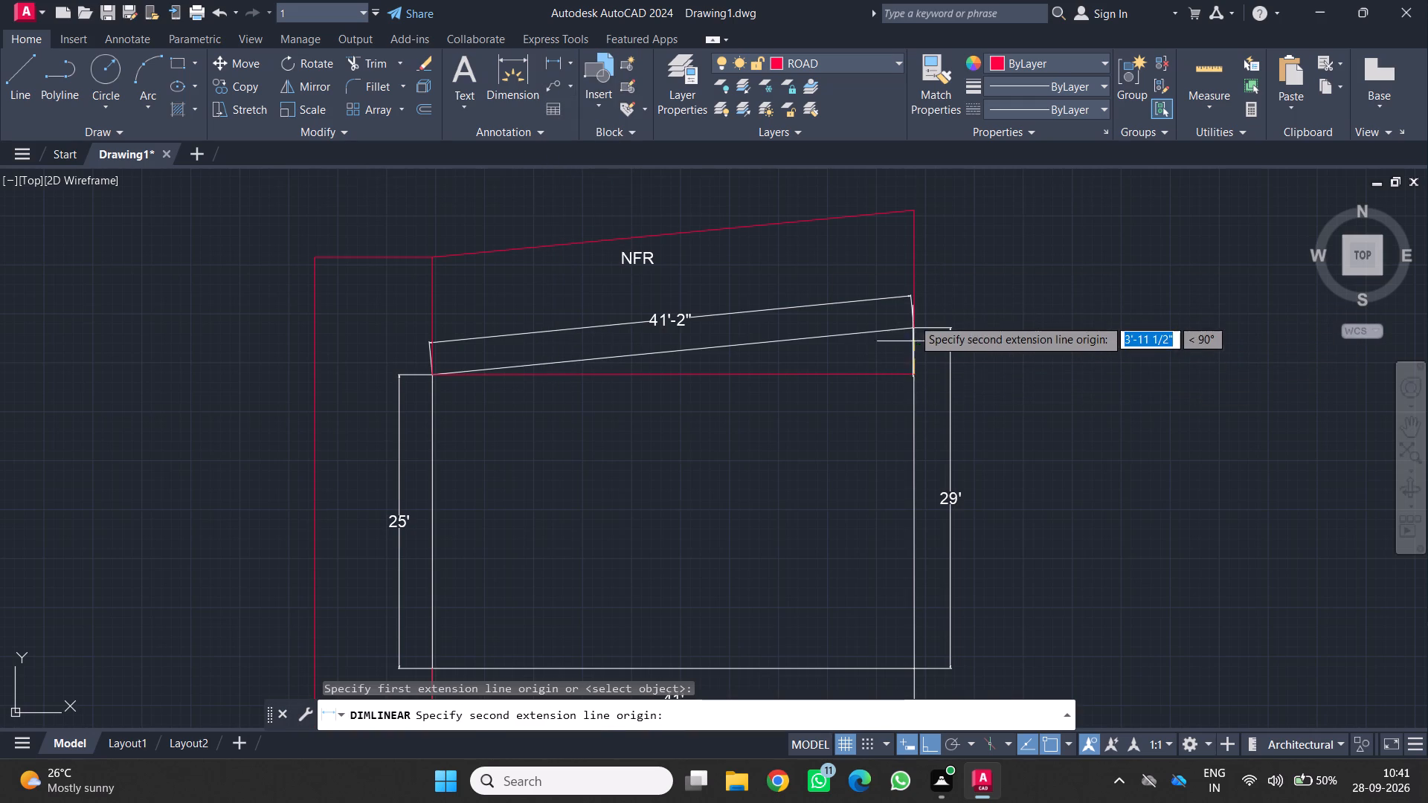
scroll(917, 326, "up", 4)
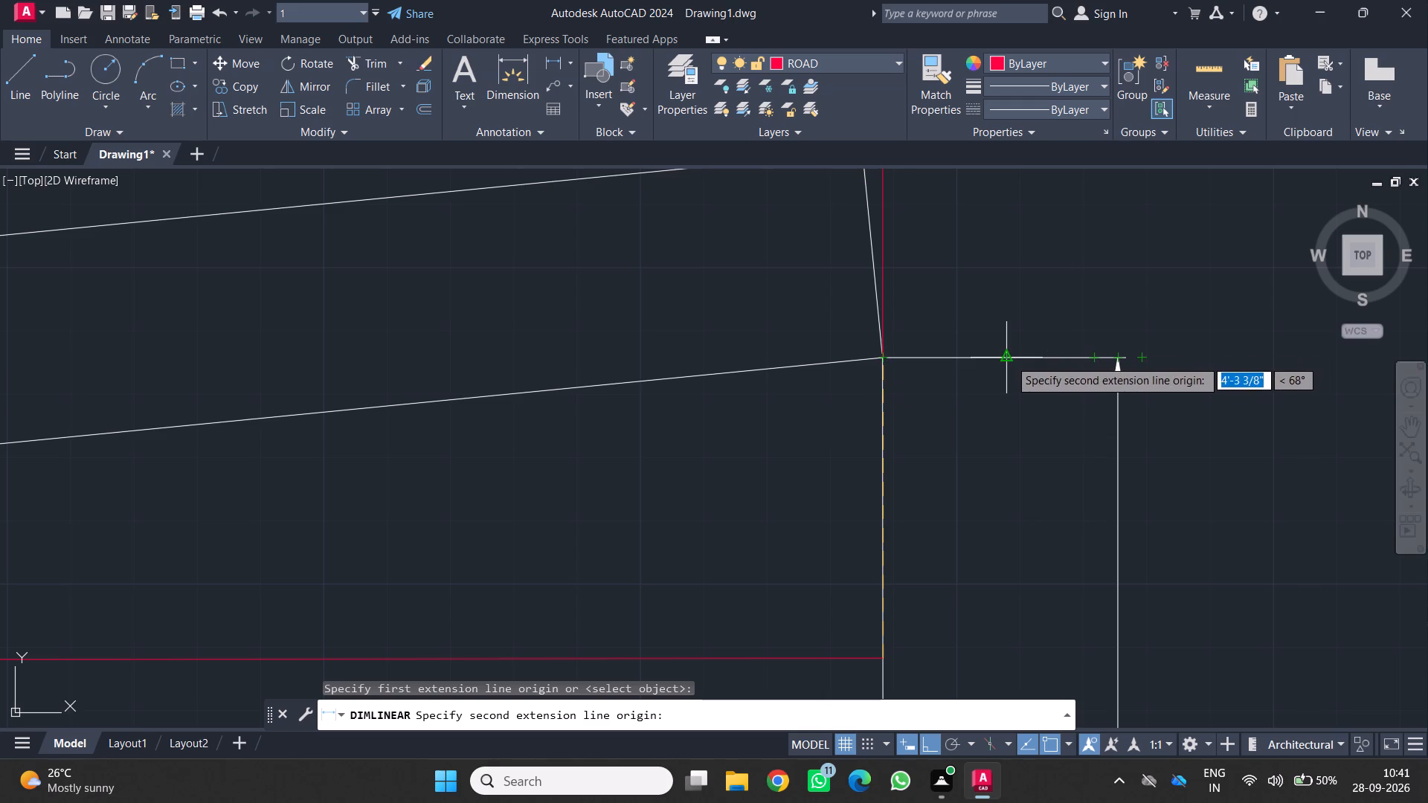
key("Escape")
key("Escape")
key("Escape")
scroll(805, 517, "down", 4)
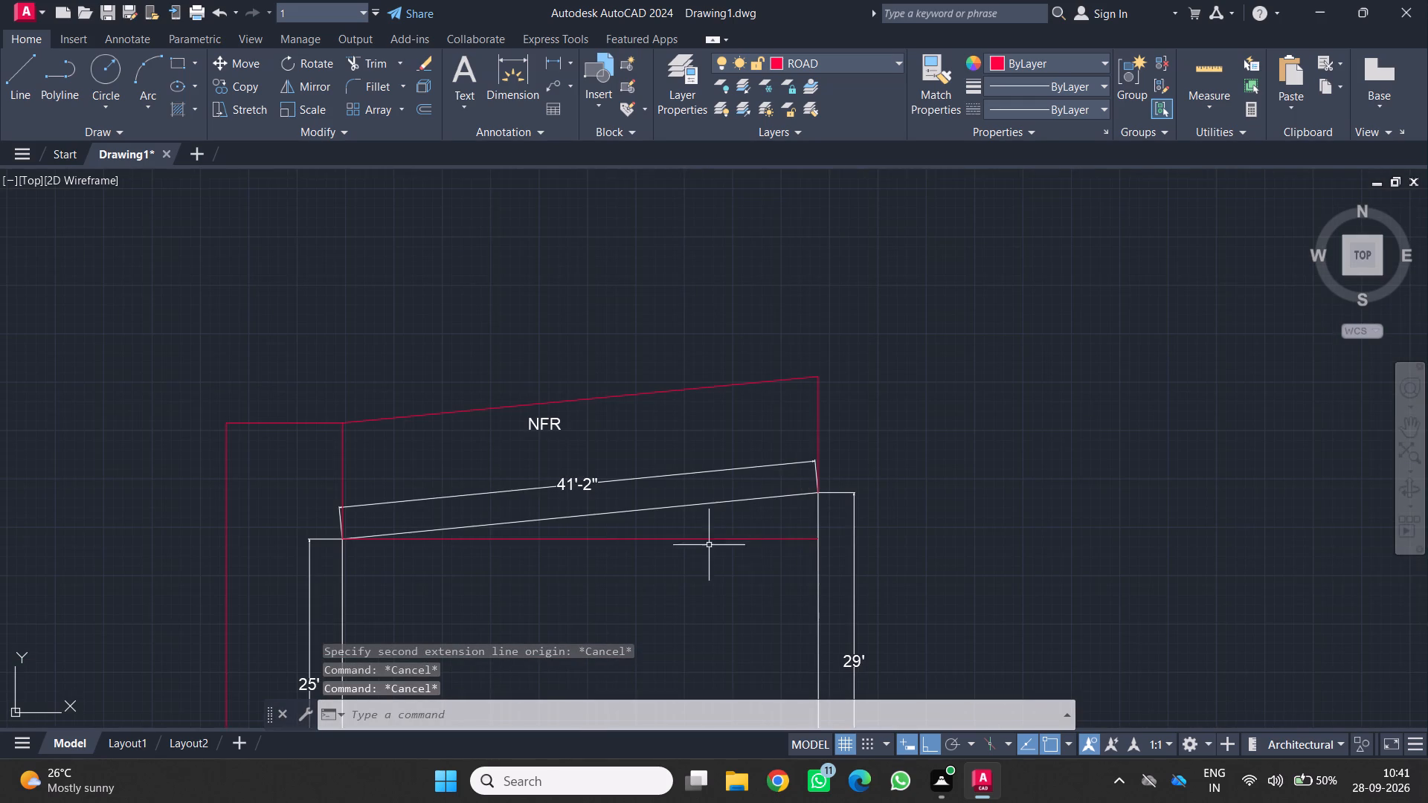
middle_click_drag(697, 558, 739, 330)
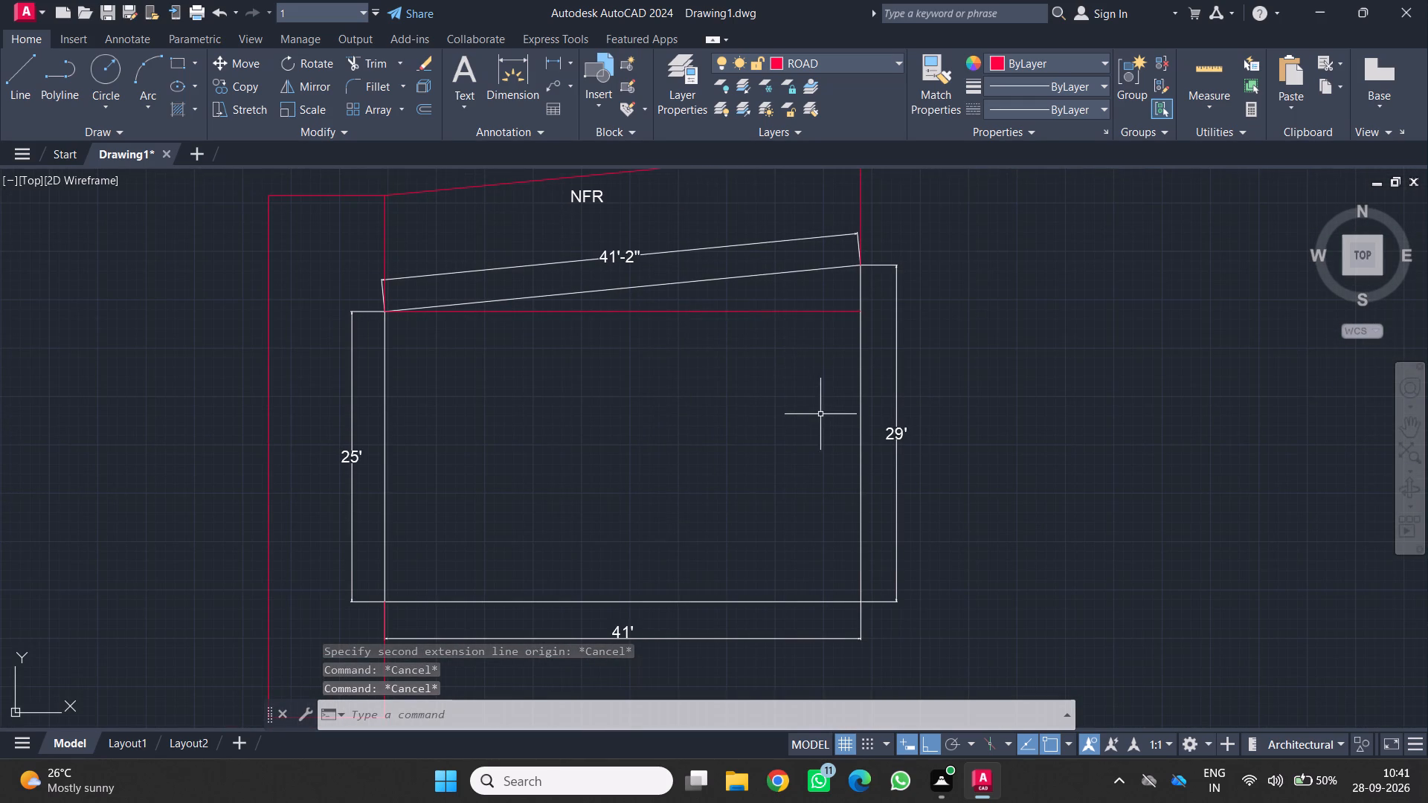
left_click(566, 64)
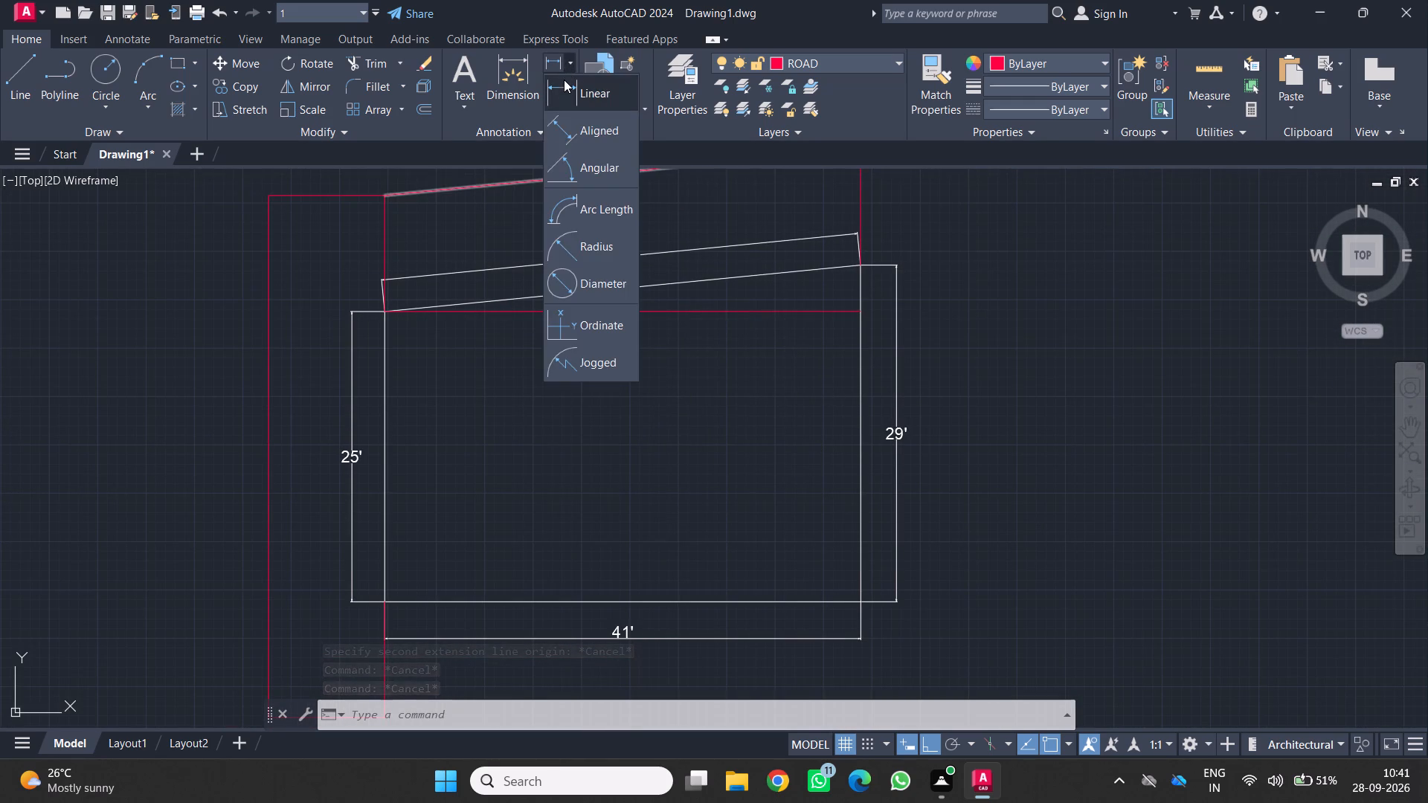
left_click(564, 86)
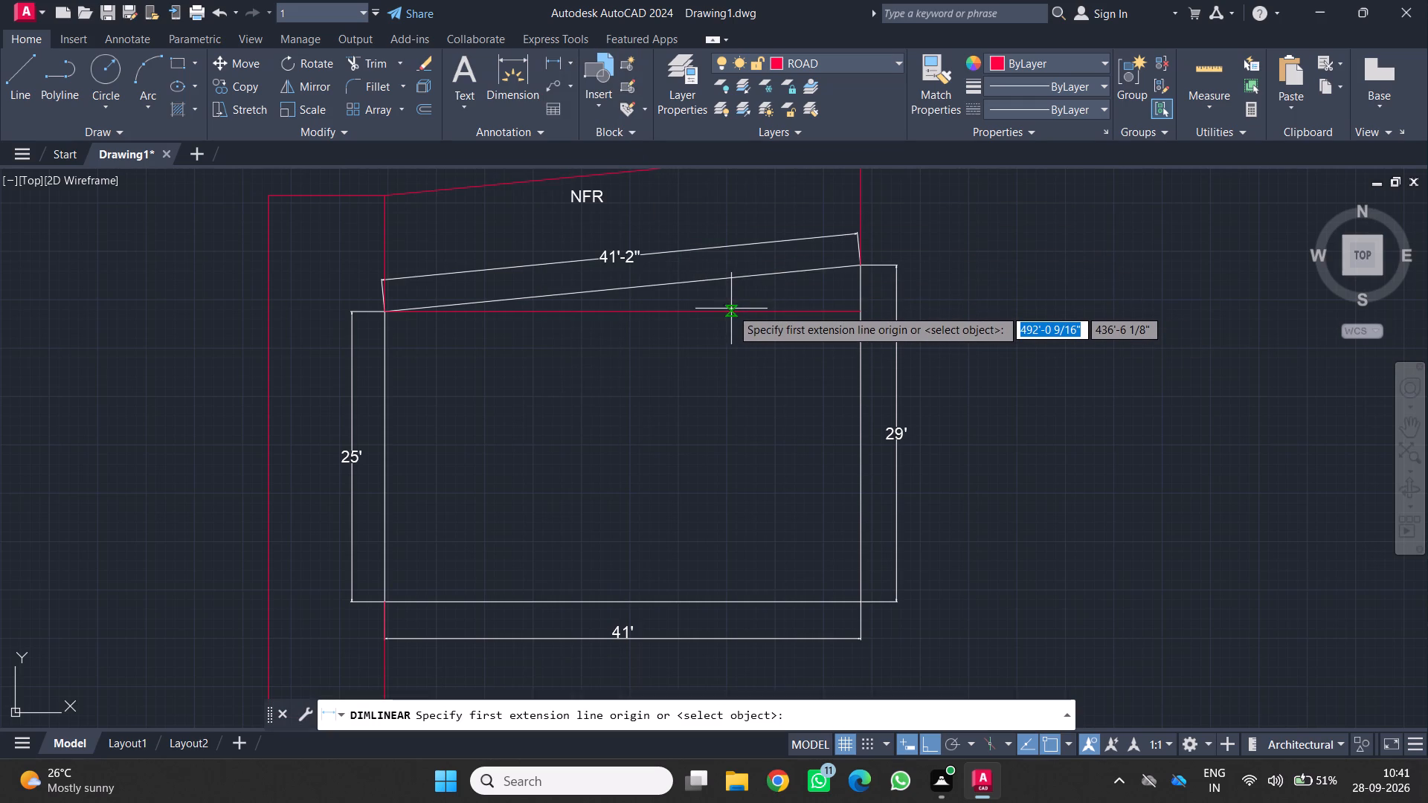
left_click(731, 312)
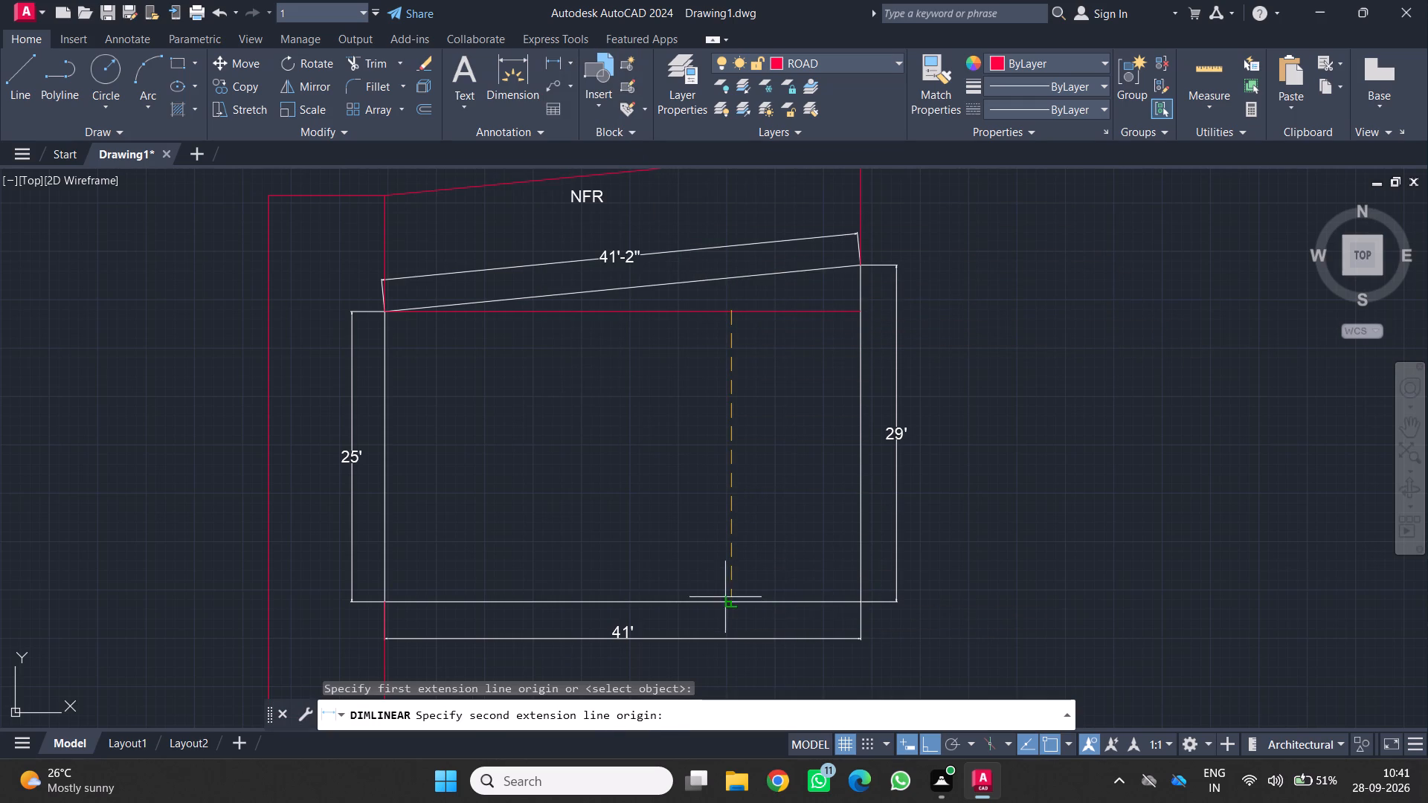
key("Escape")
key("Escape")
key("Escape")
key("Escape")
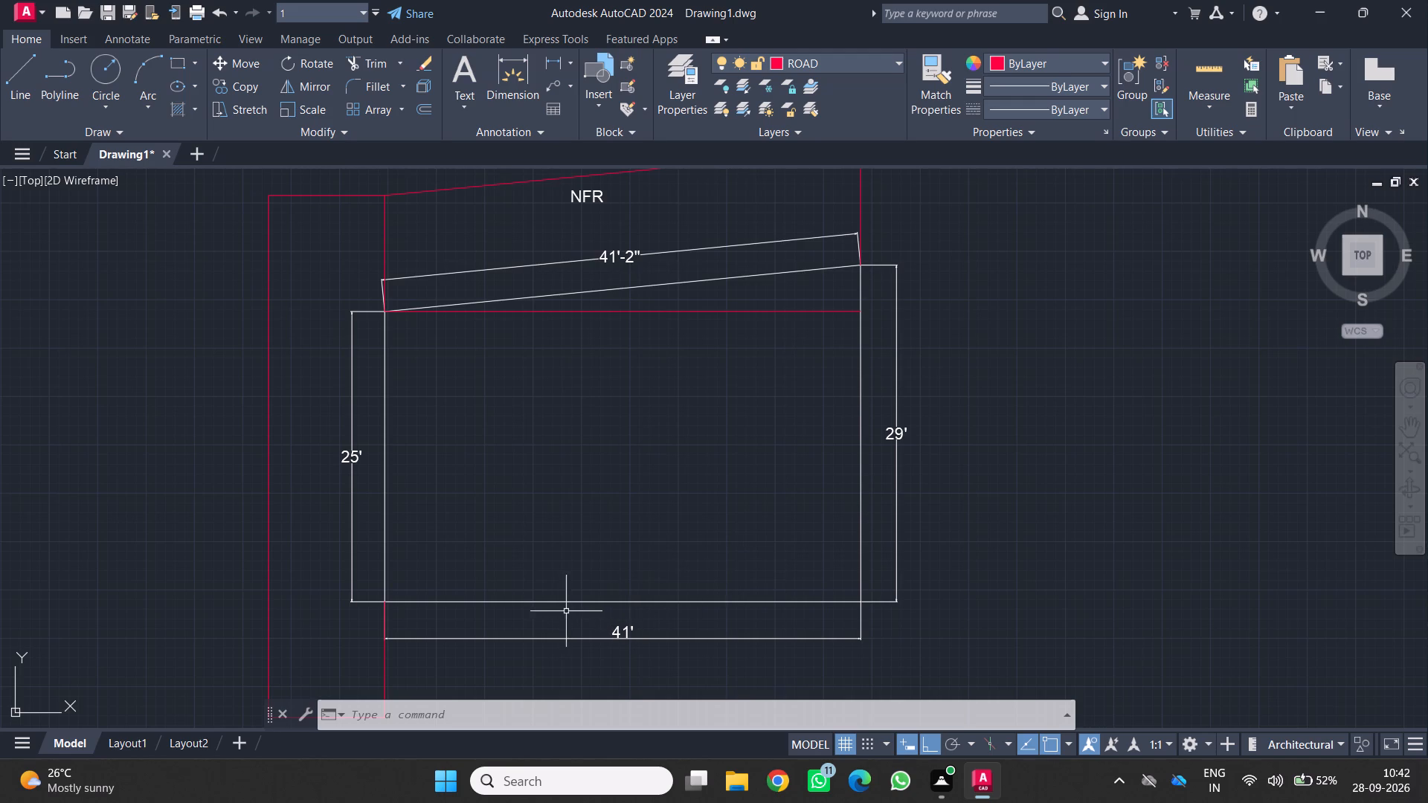
Offset the horizontal red line near the top of the plot by 9" downward, into the plot.
scroll(644, 464, "down", 1)
middle_click_drag(644, 463, 738, 464)
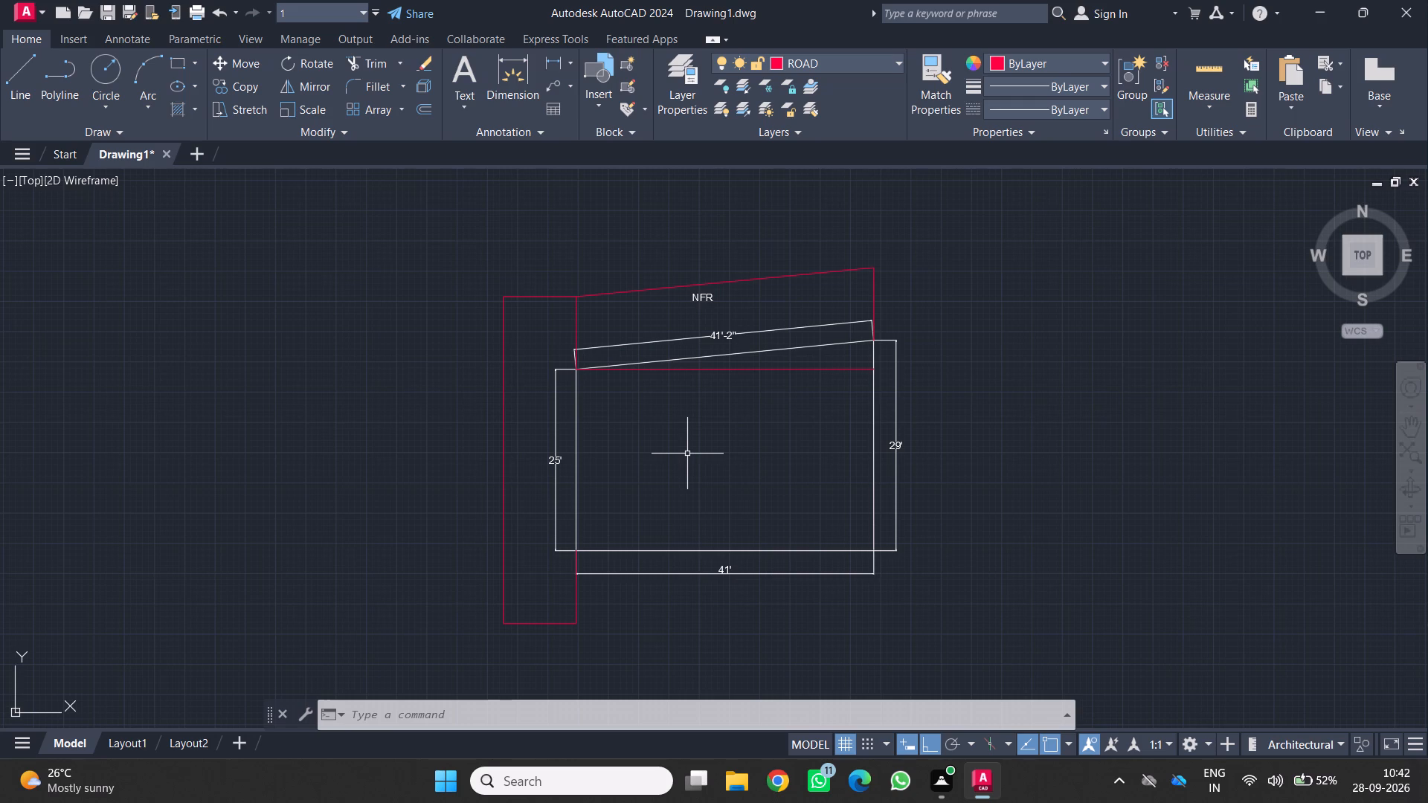
middle_click_drag(753, 403, 800, 420)
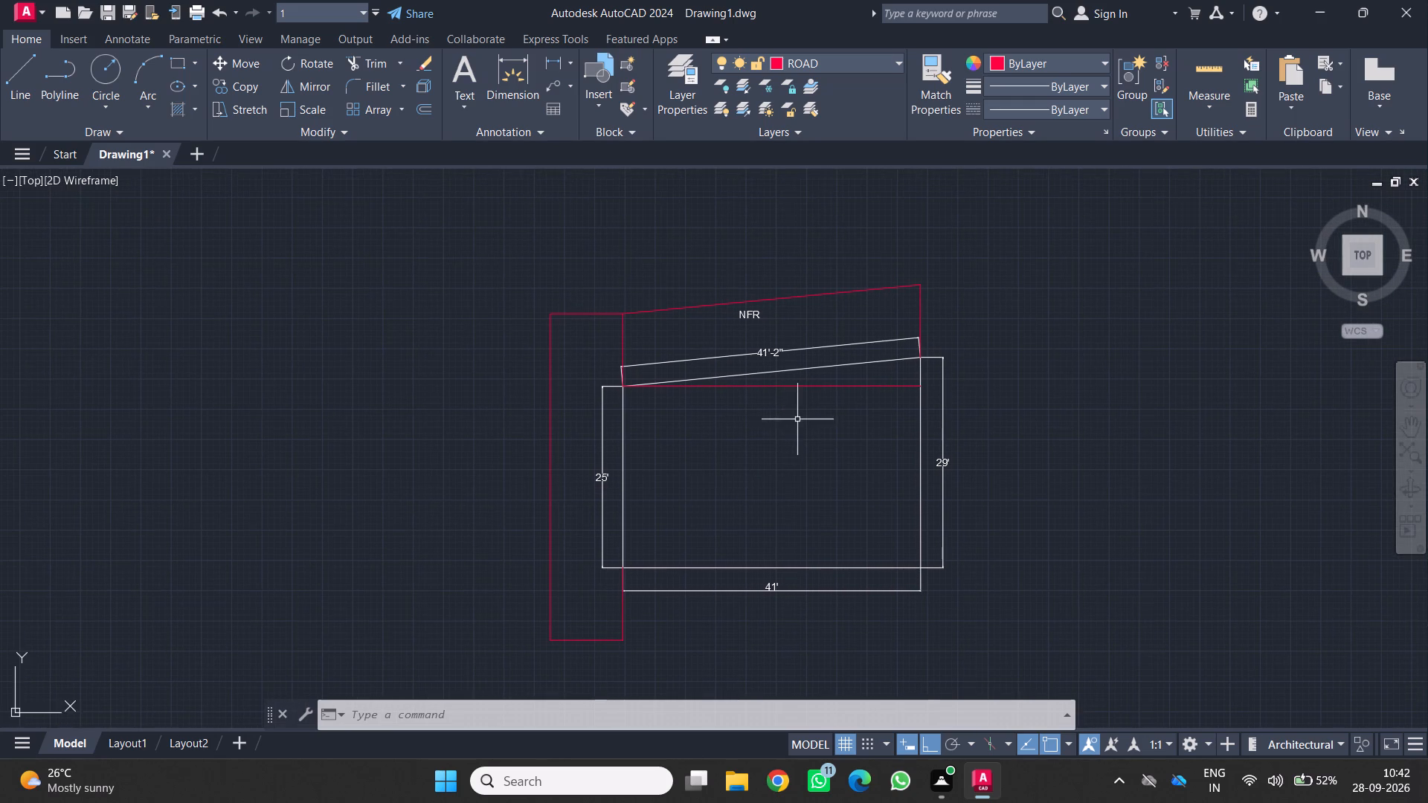
scroll(785, 415, "up", 1)
middle_click_drag(784, 415, 721, 436)
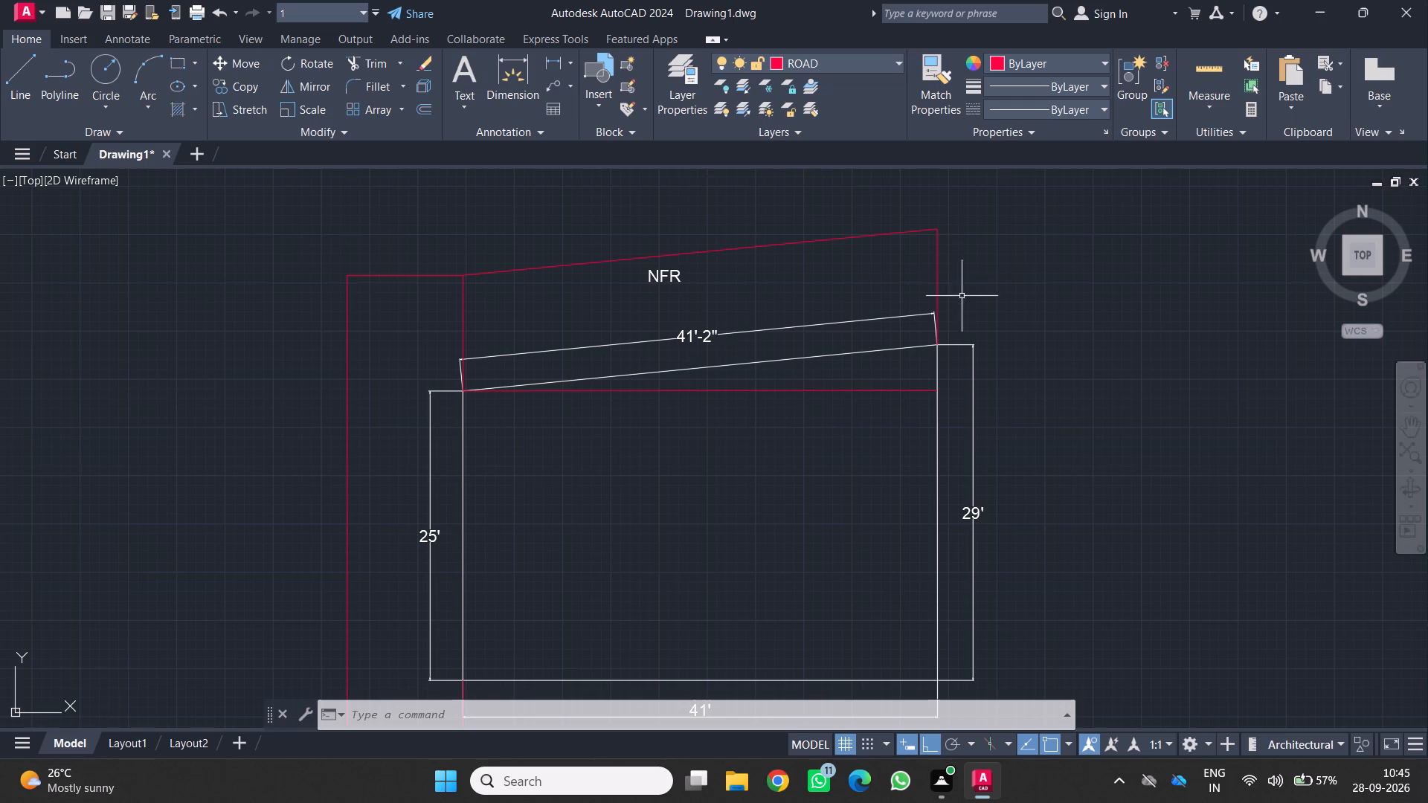
middle_click_drag(731, 436, 672, 391)
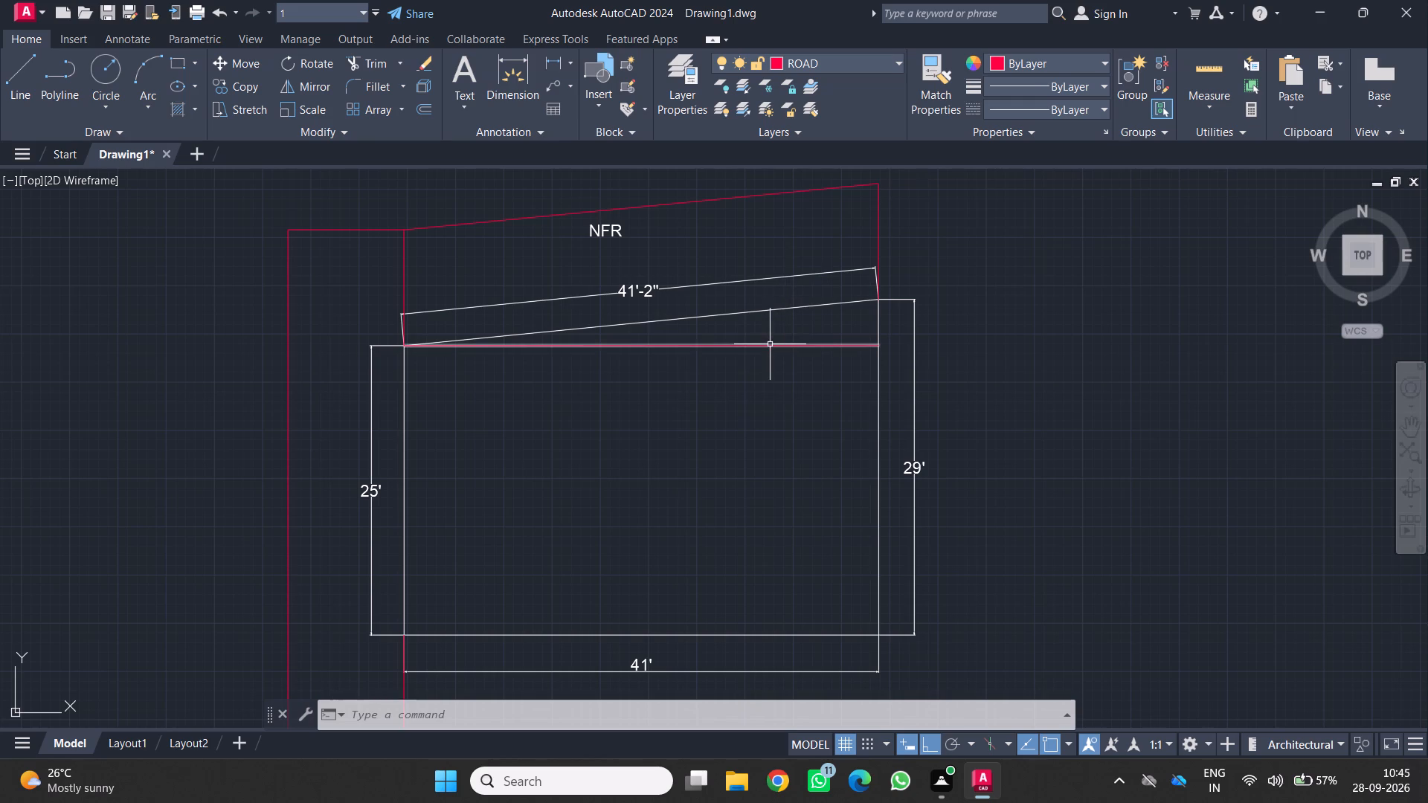
left_click(770, 344)
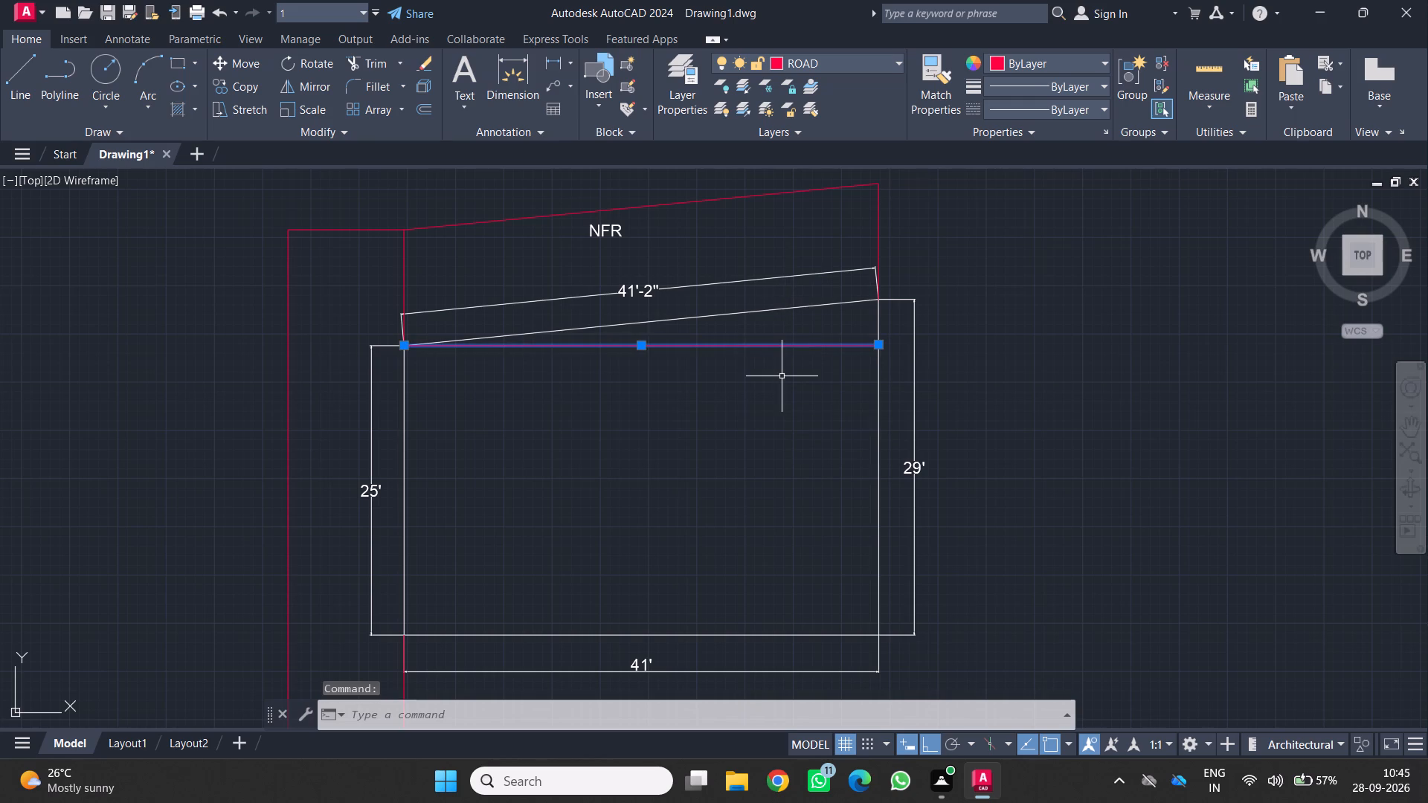
key("0")
key("BackSpace")
key("o")
key("Return")
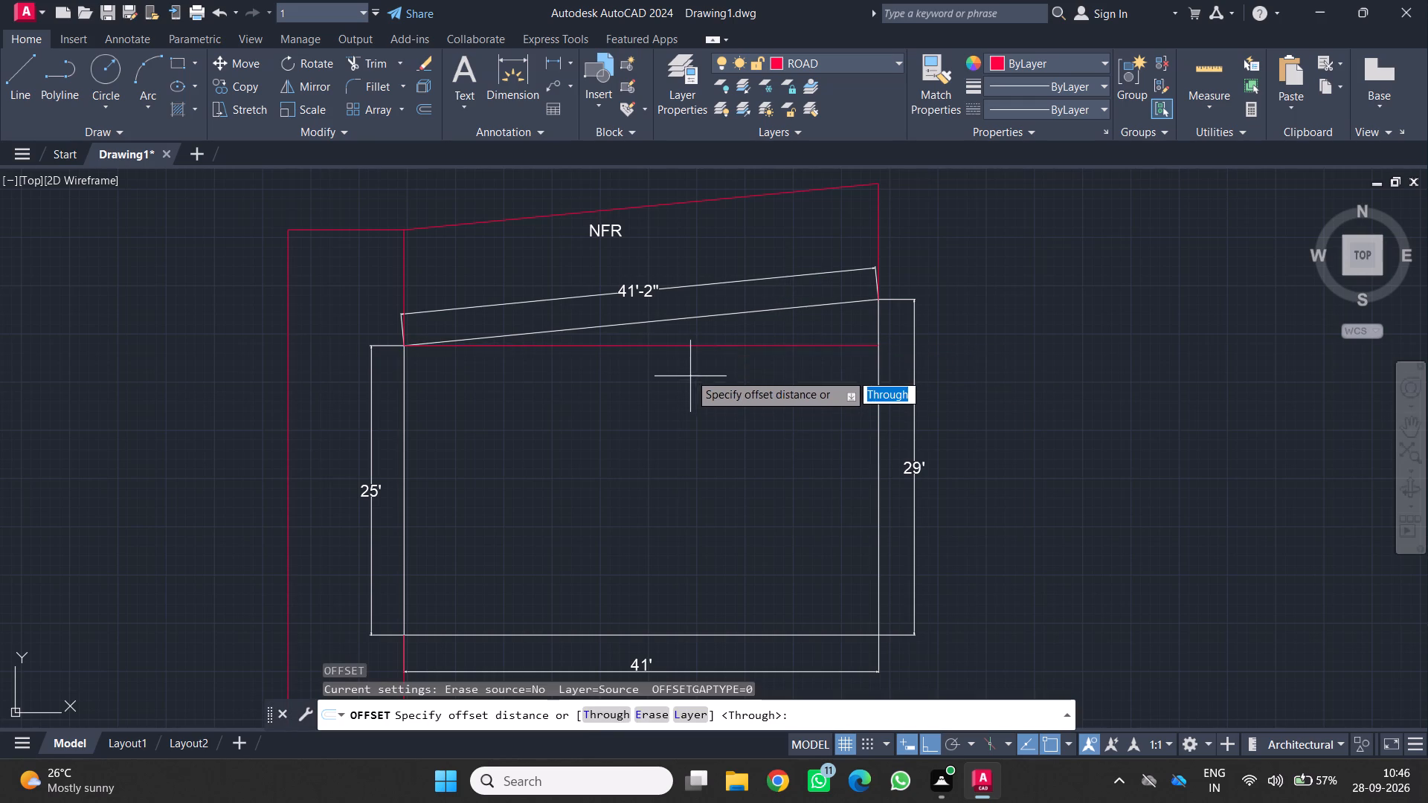
left_click(692, 344)
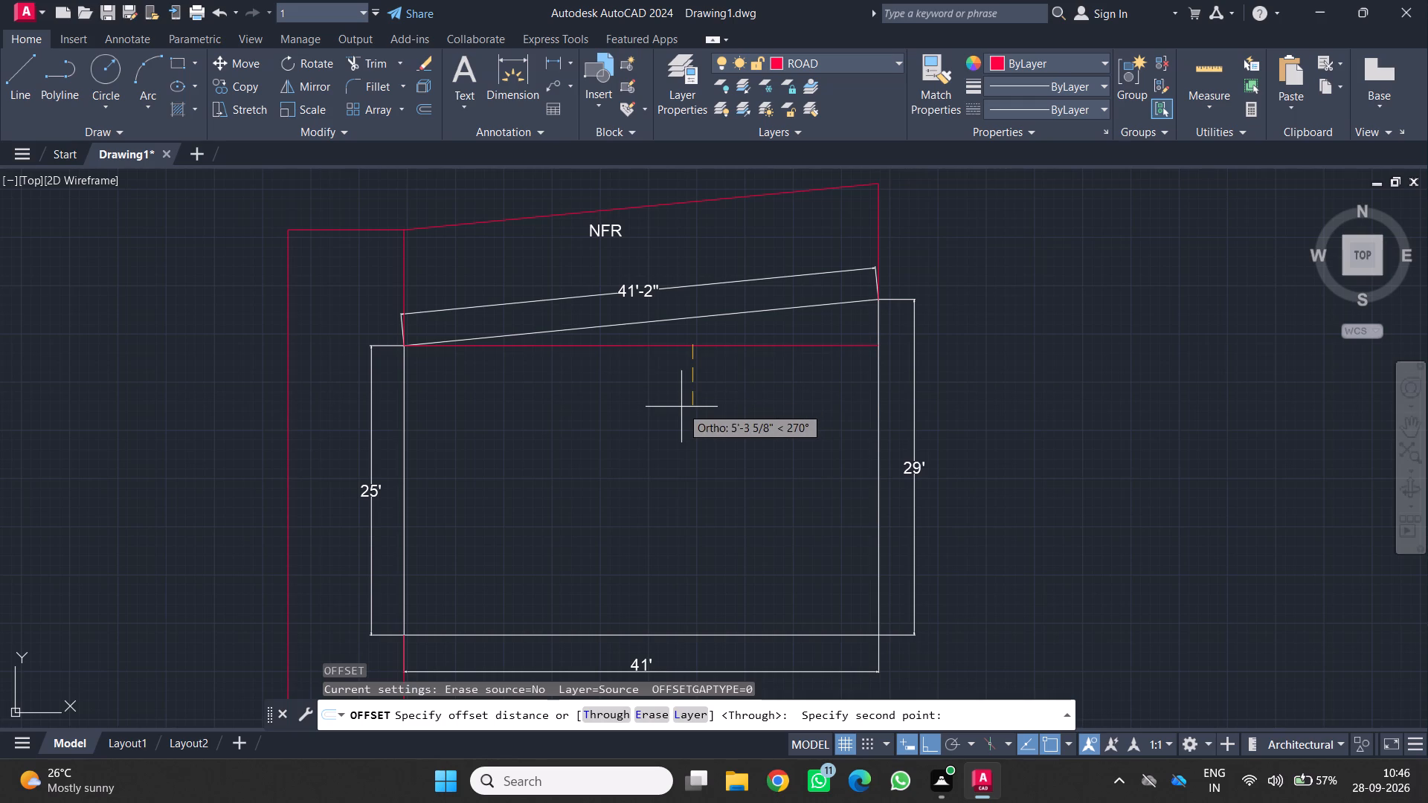
key("9")
key("Return")
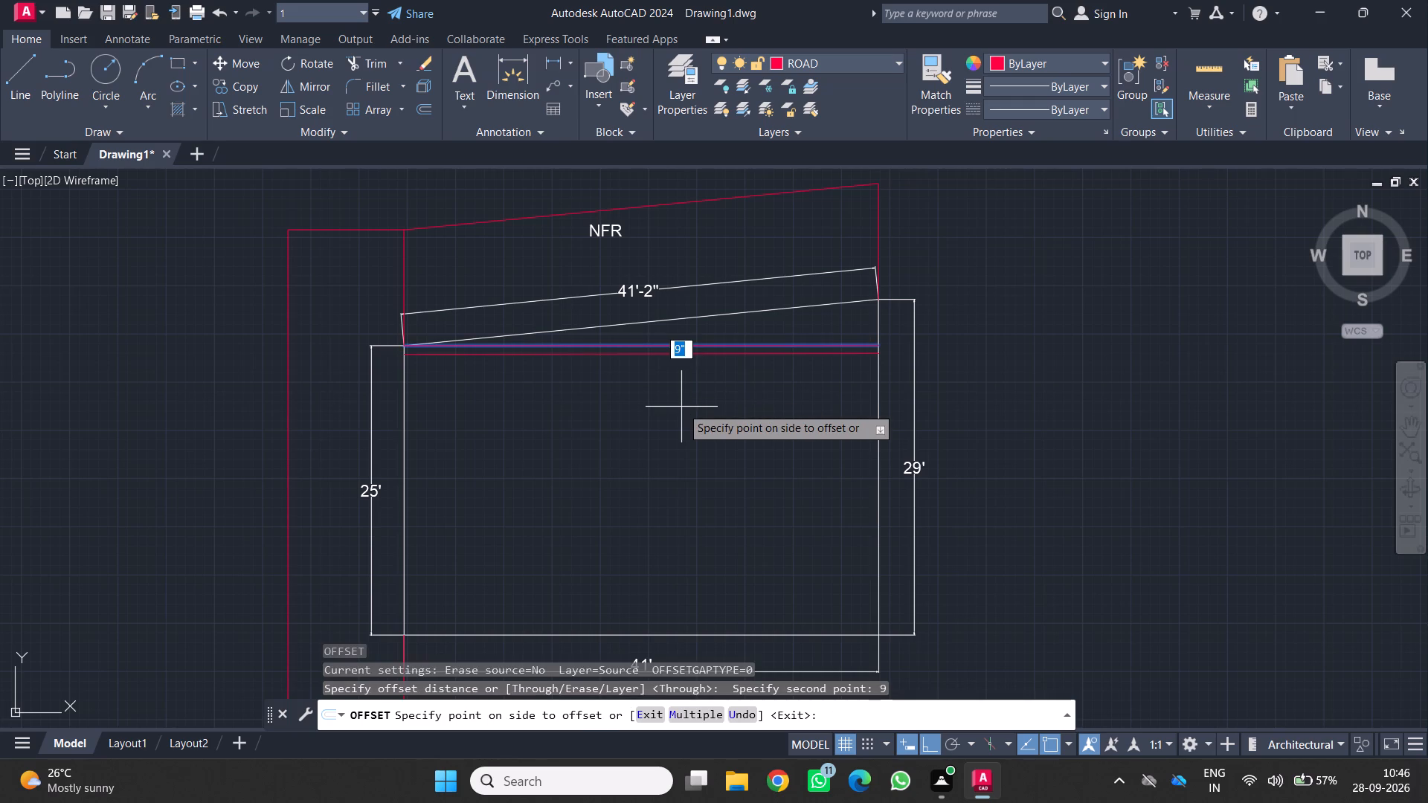
left_click(681, 407)
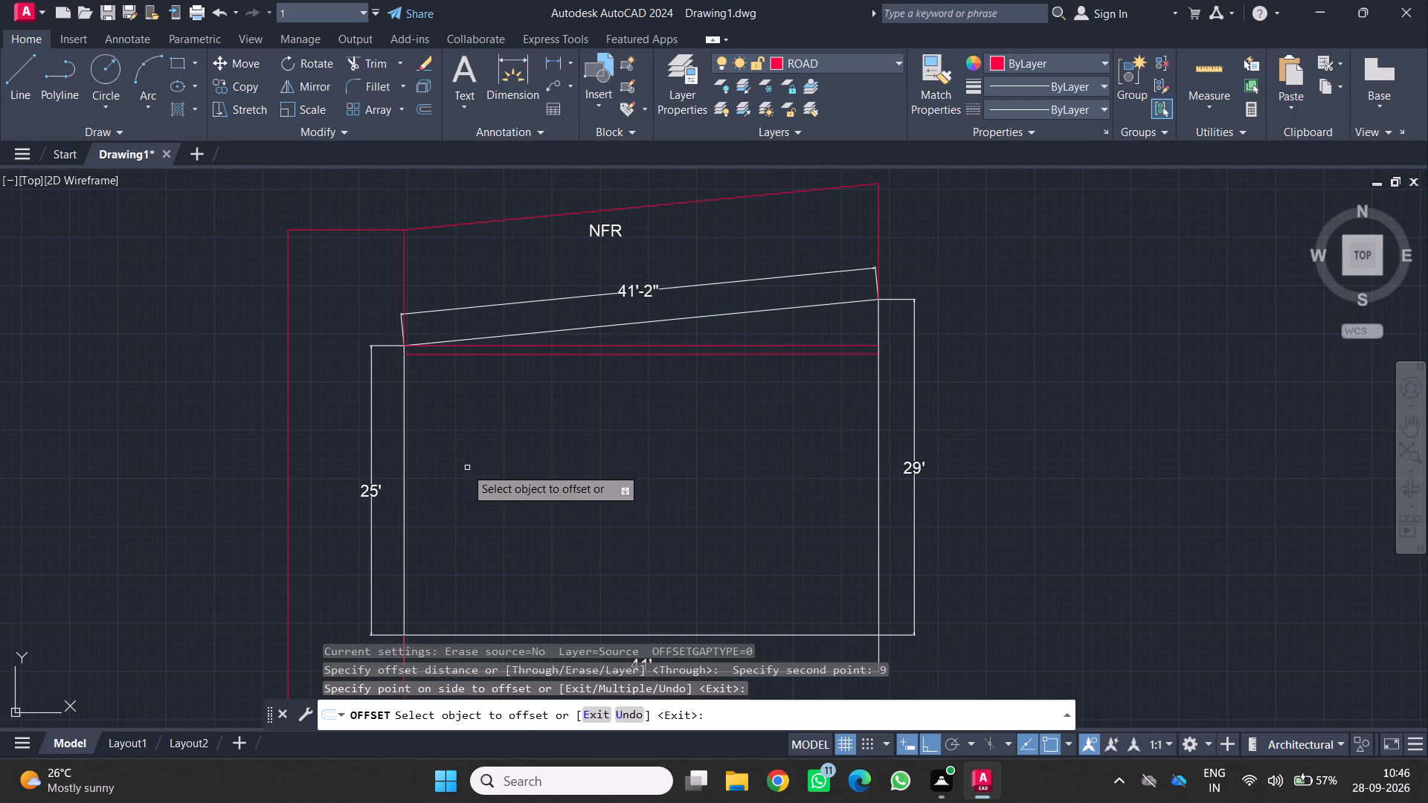
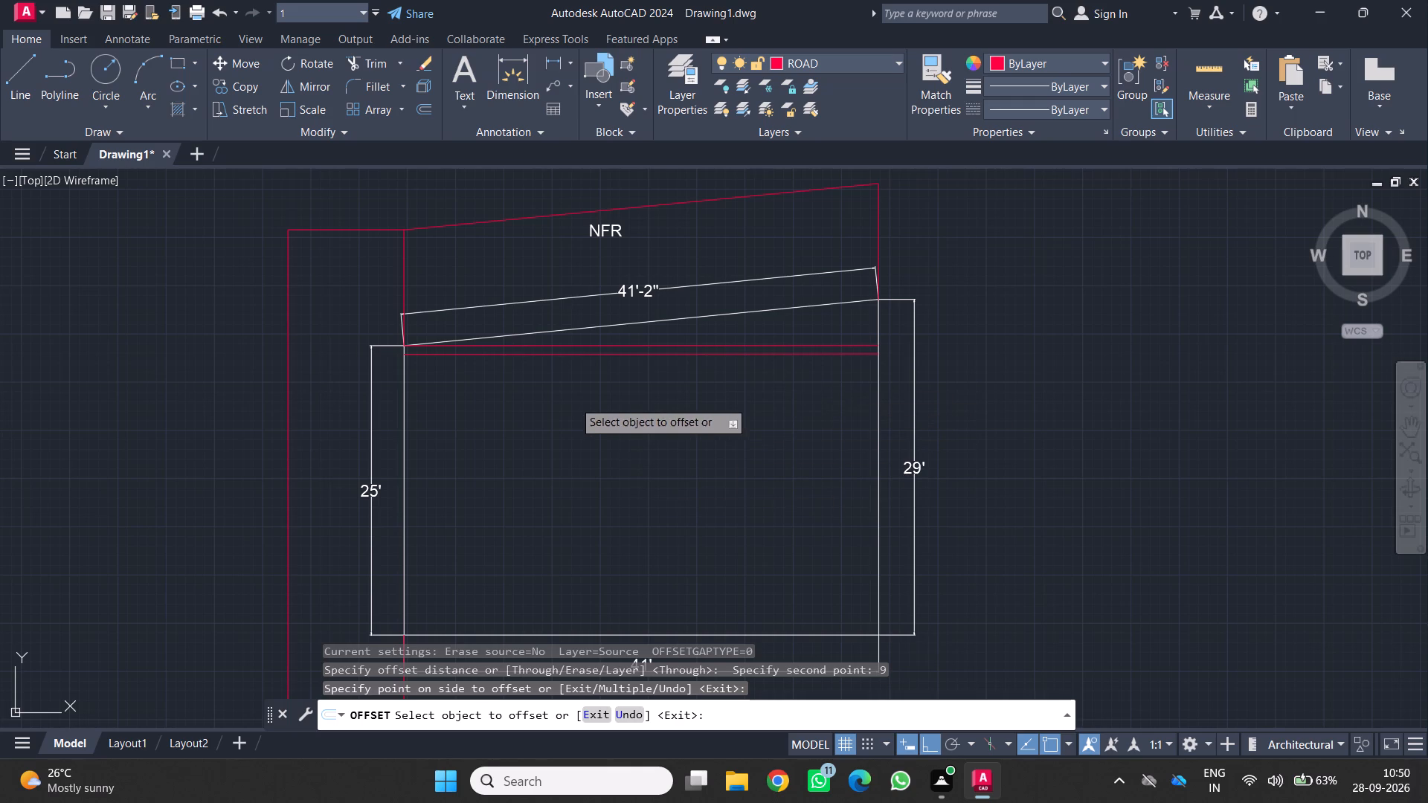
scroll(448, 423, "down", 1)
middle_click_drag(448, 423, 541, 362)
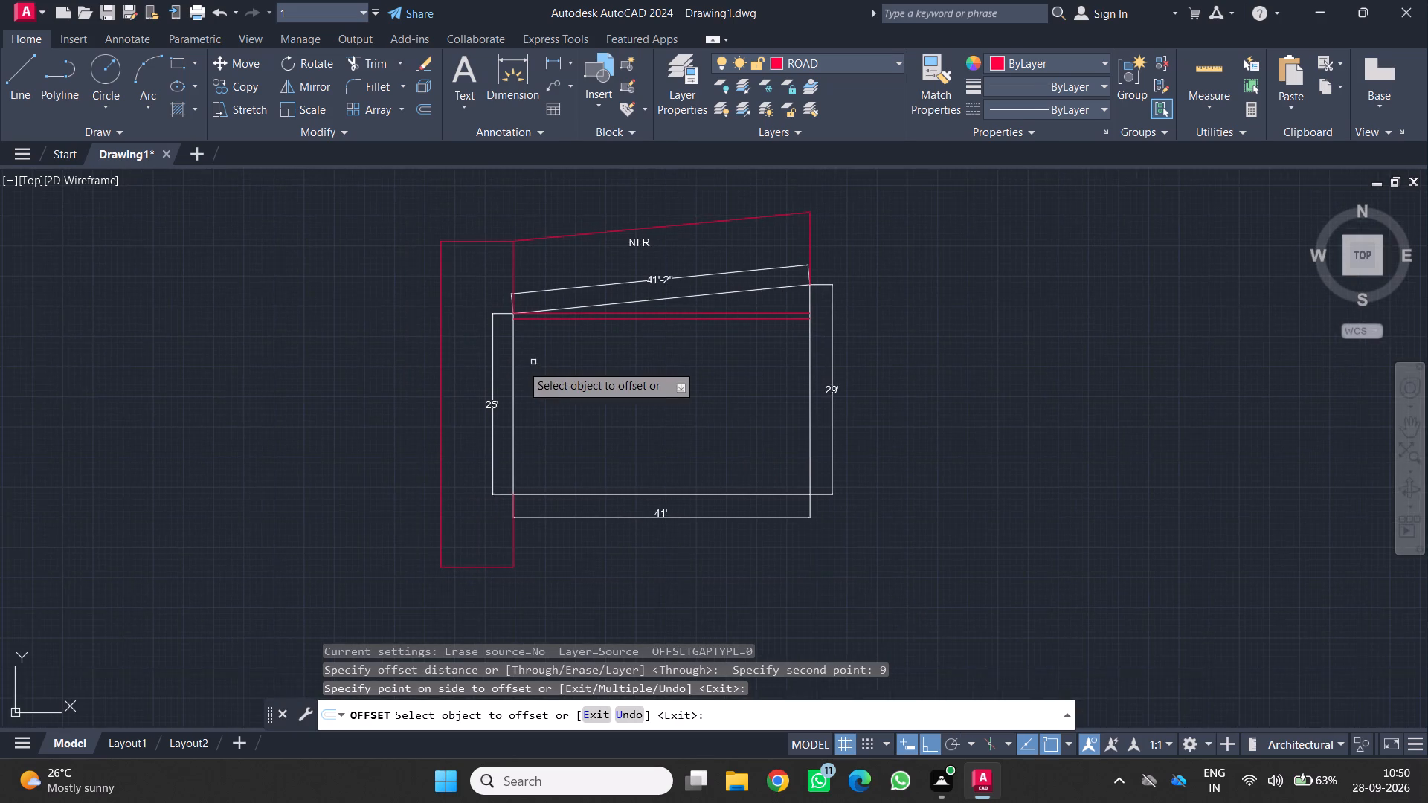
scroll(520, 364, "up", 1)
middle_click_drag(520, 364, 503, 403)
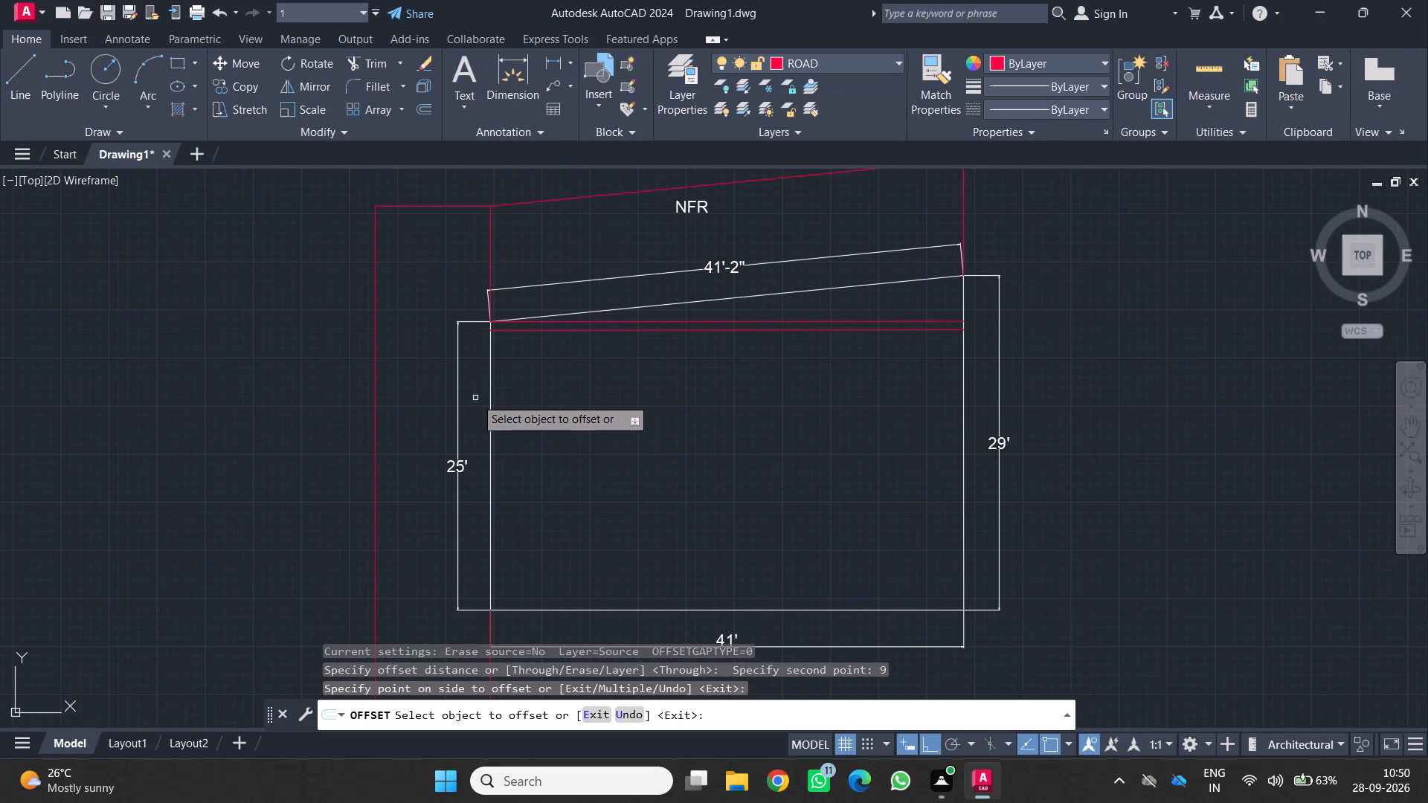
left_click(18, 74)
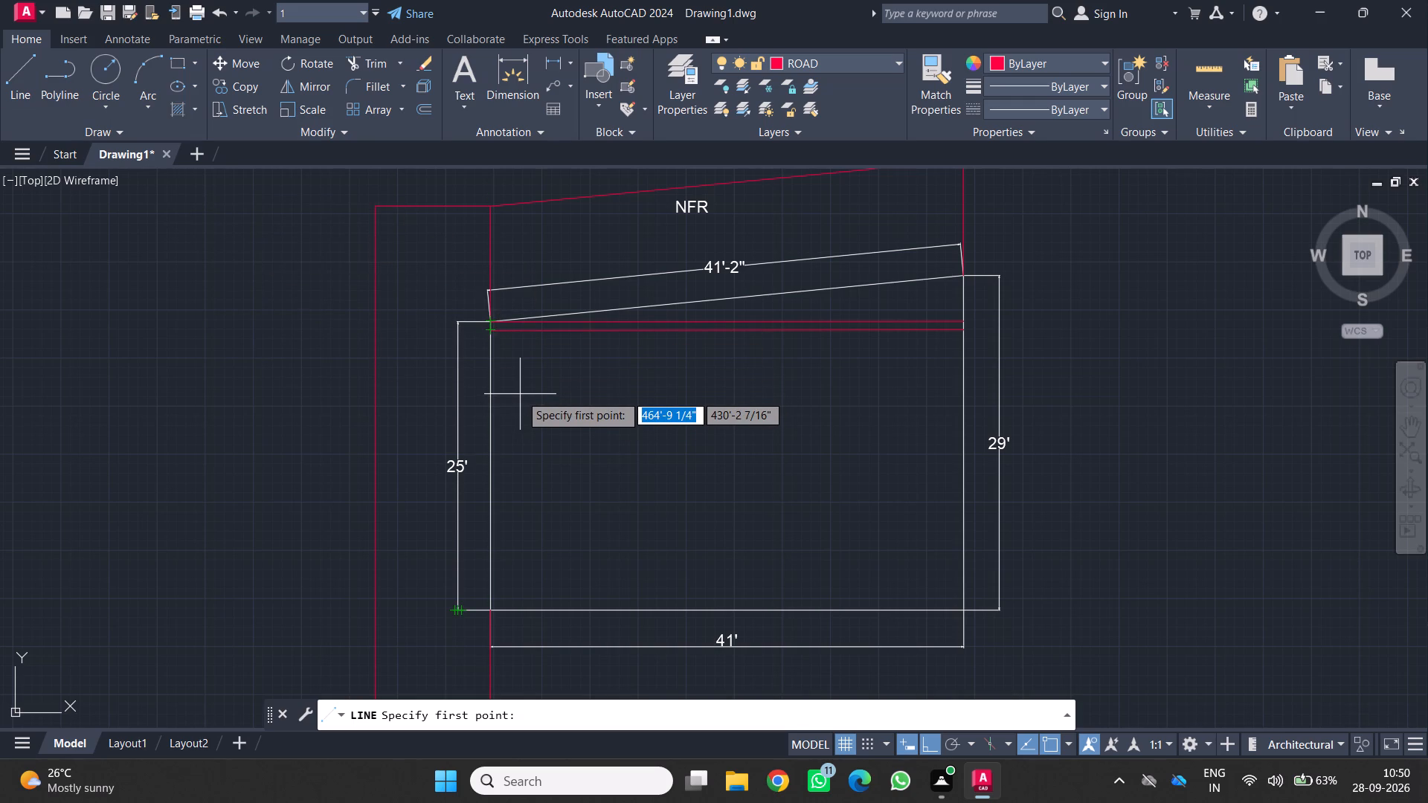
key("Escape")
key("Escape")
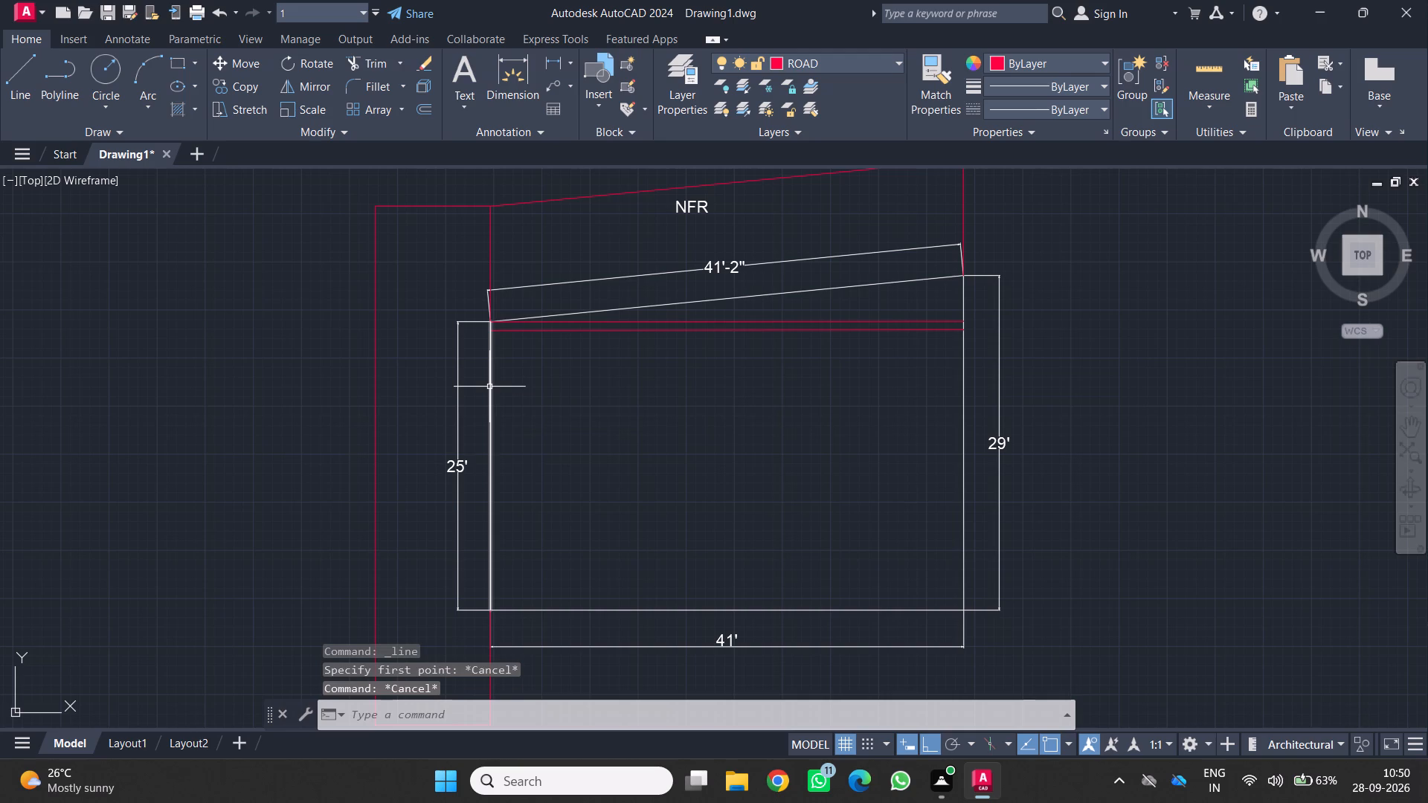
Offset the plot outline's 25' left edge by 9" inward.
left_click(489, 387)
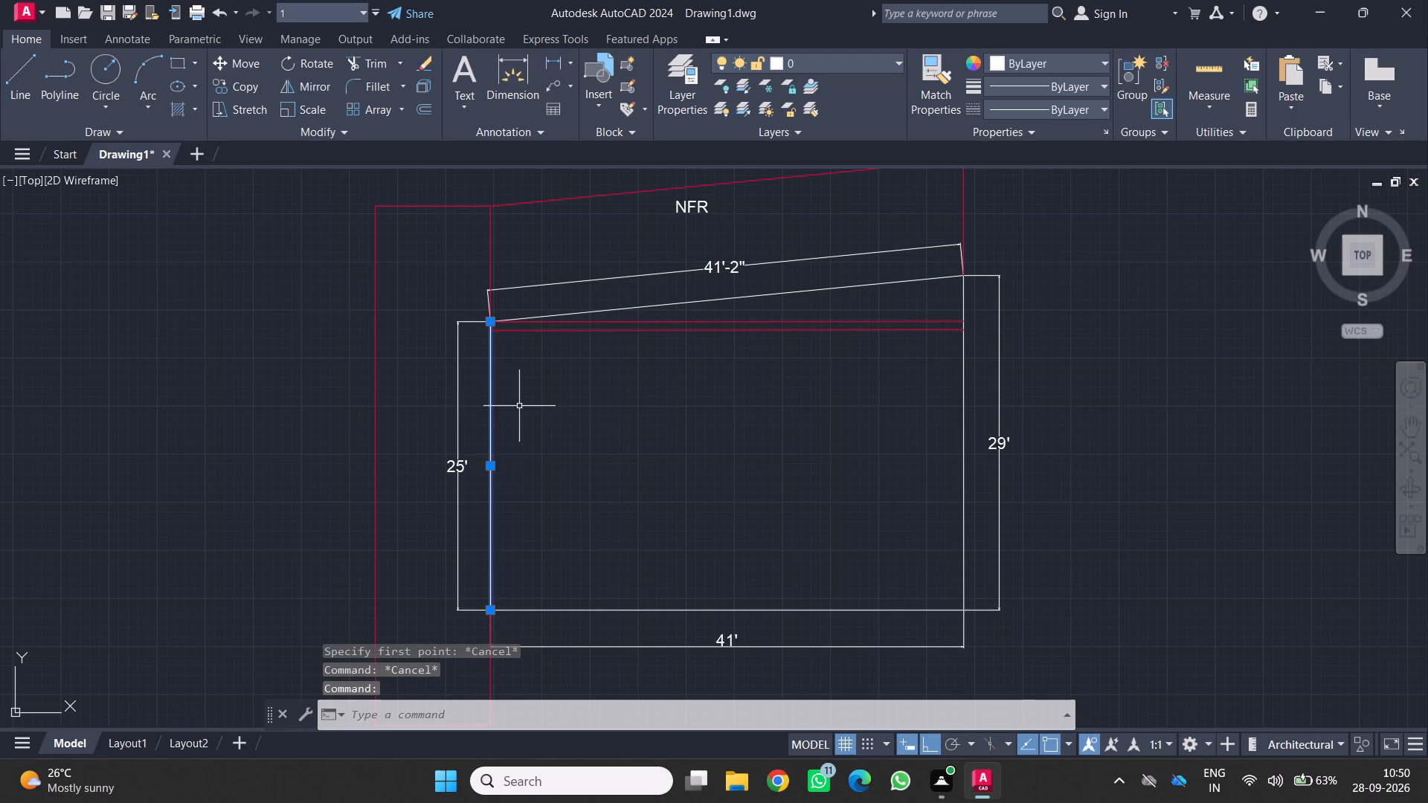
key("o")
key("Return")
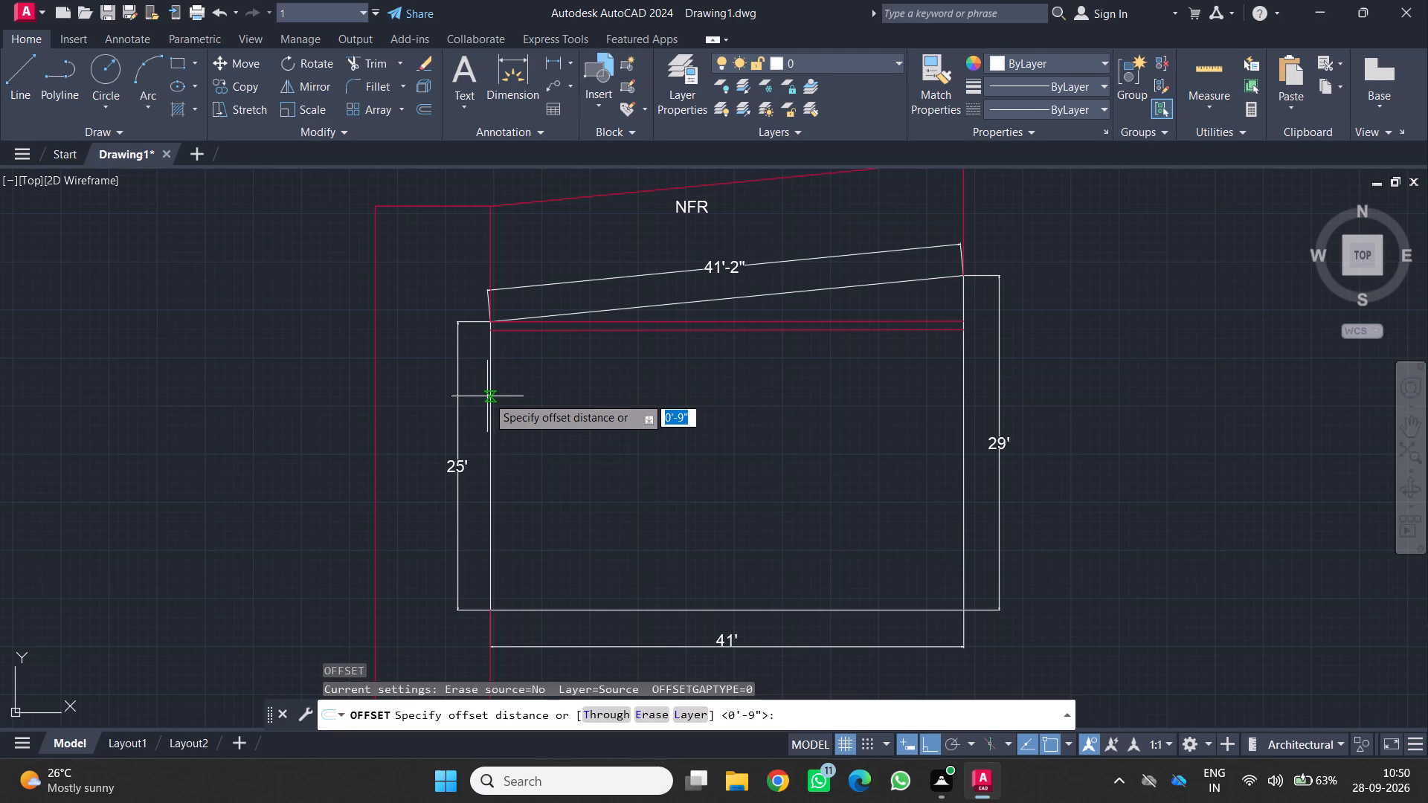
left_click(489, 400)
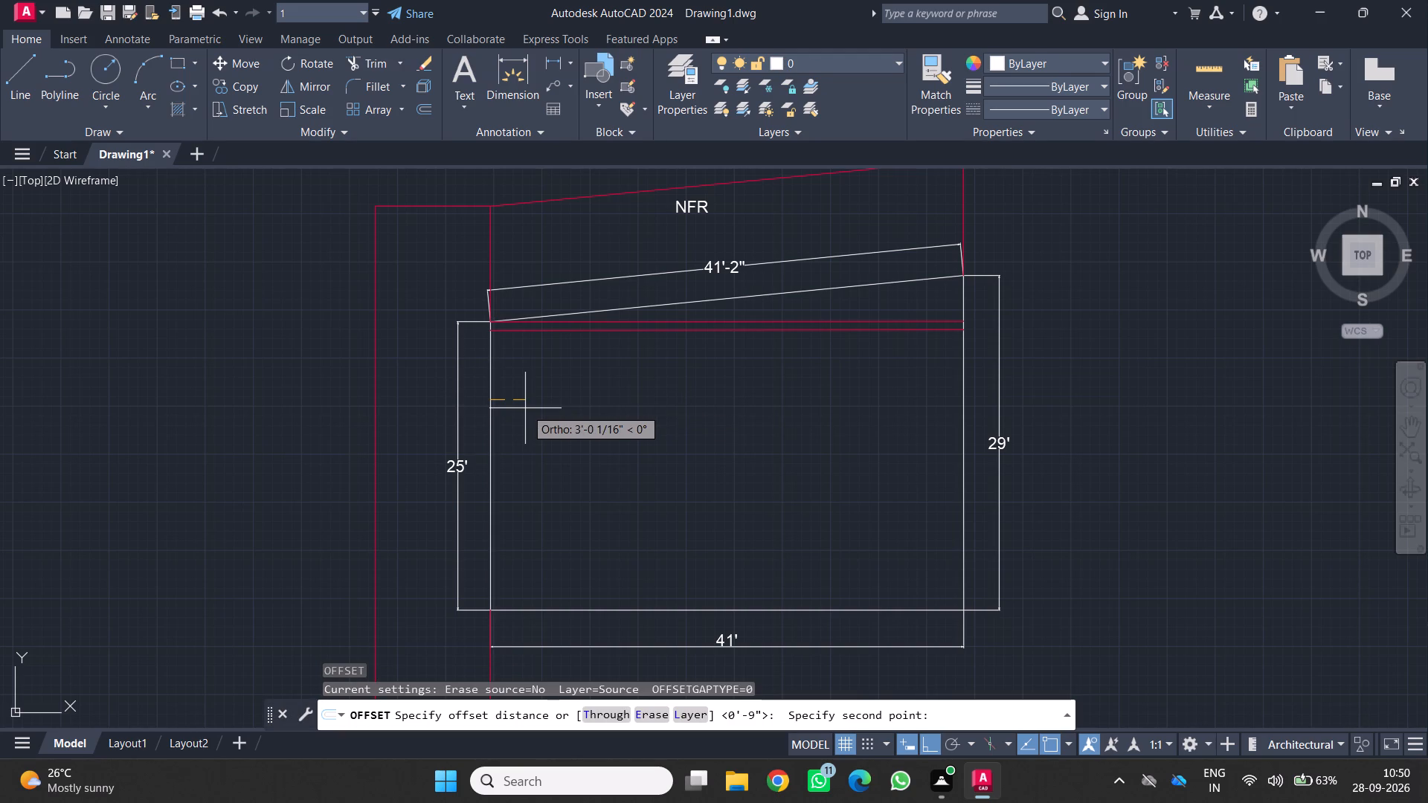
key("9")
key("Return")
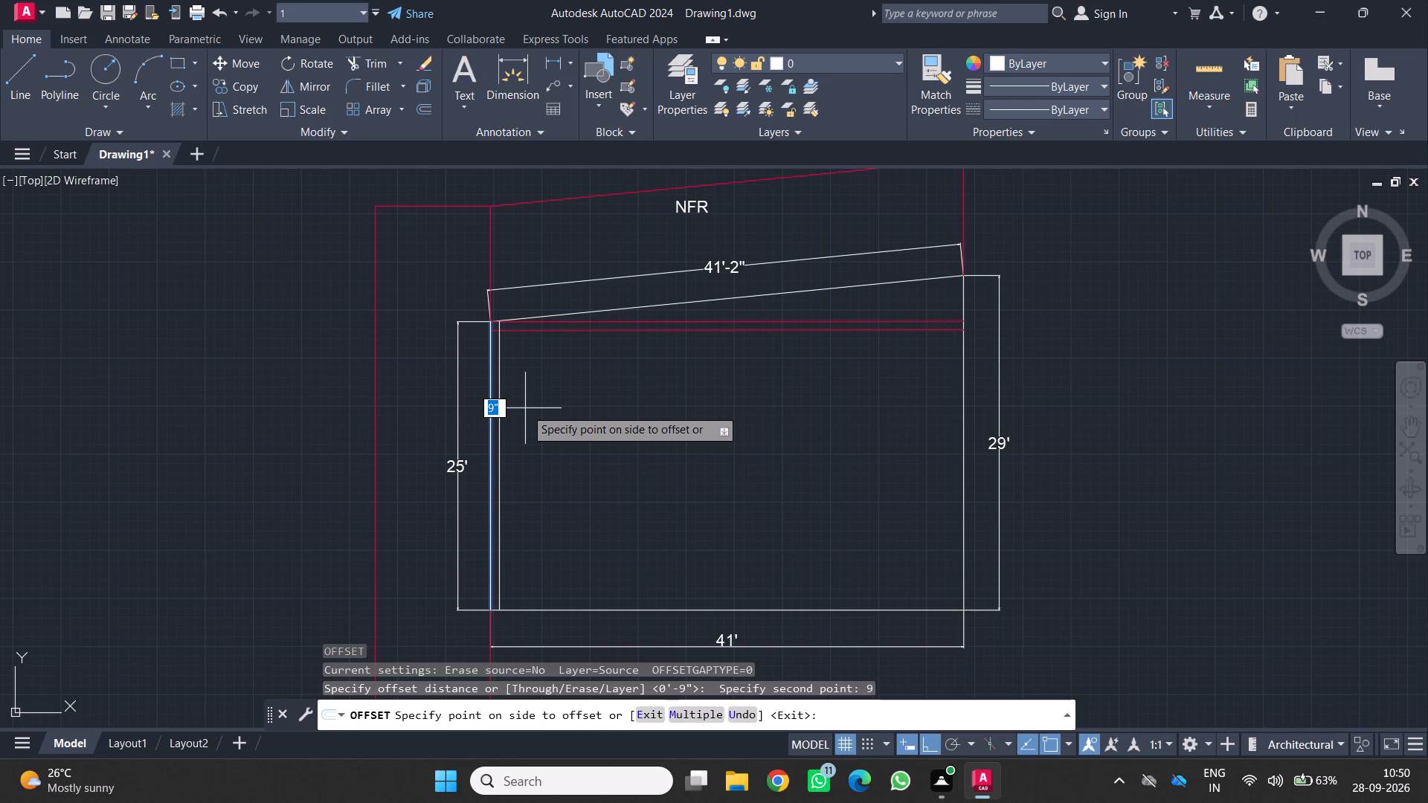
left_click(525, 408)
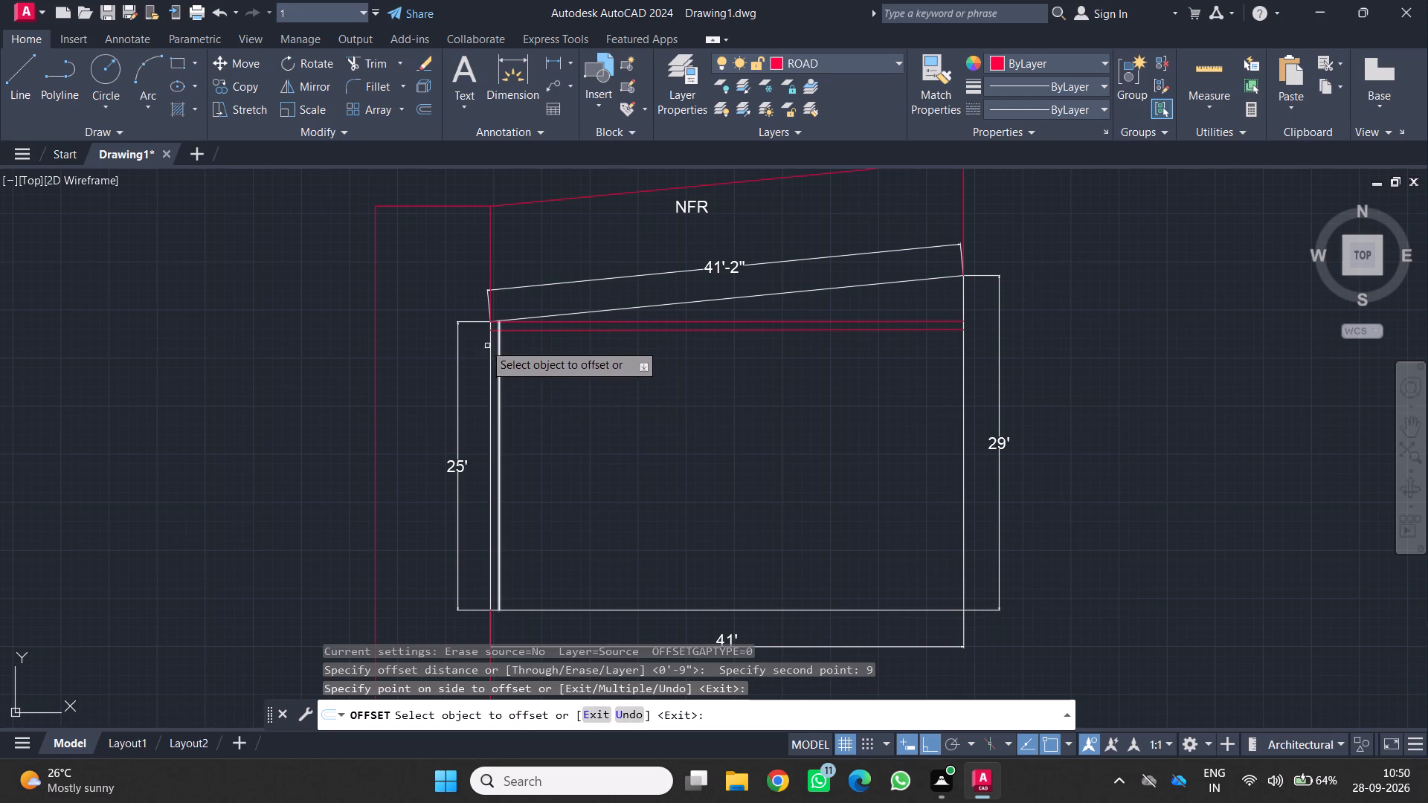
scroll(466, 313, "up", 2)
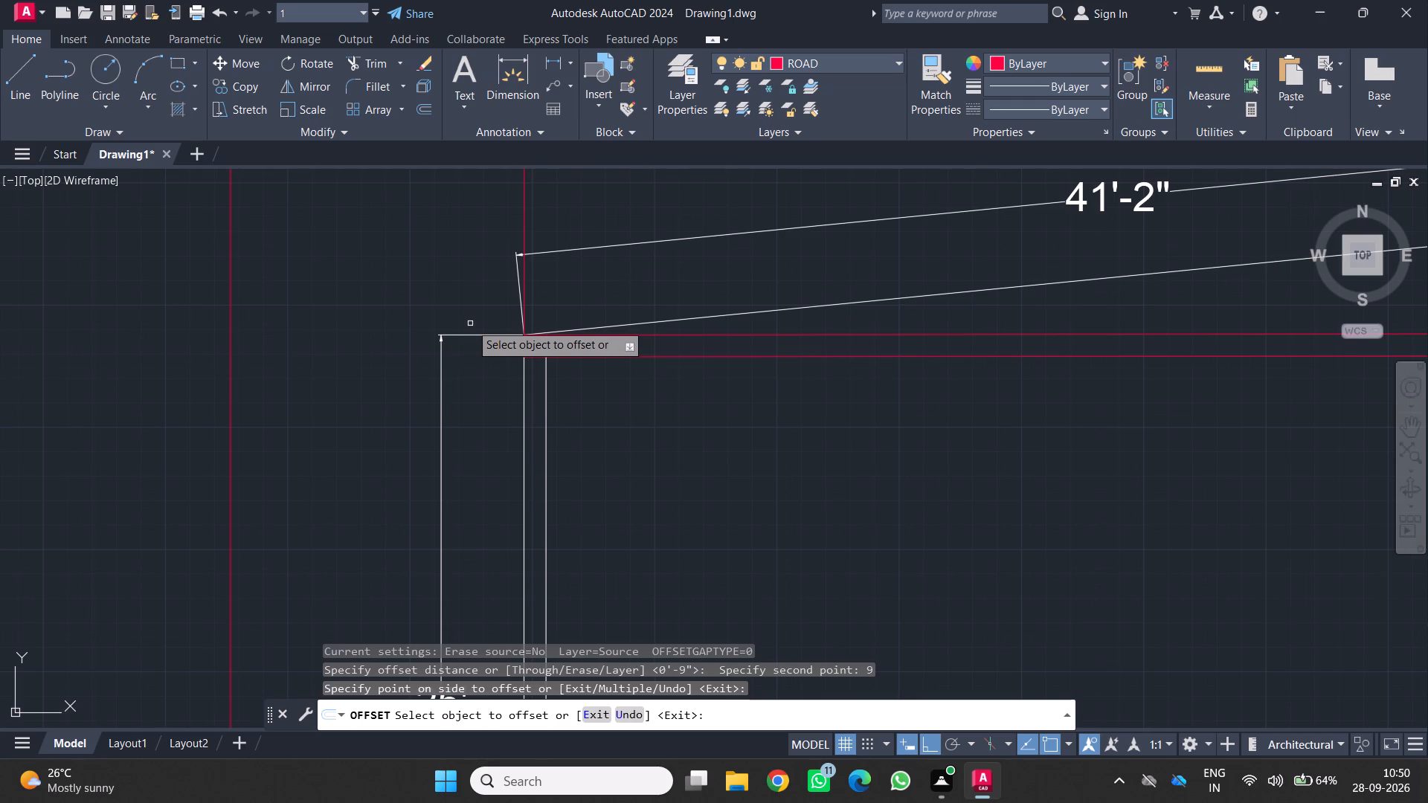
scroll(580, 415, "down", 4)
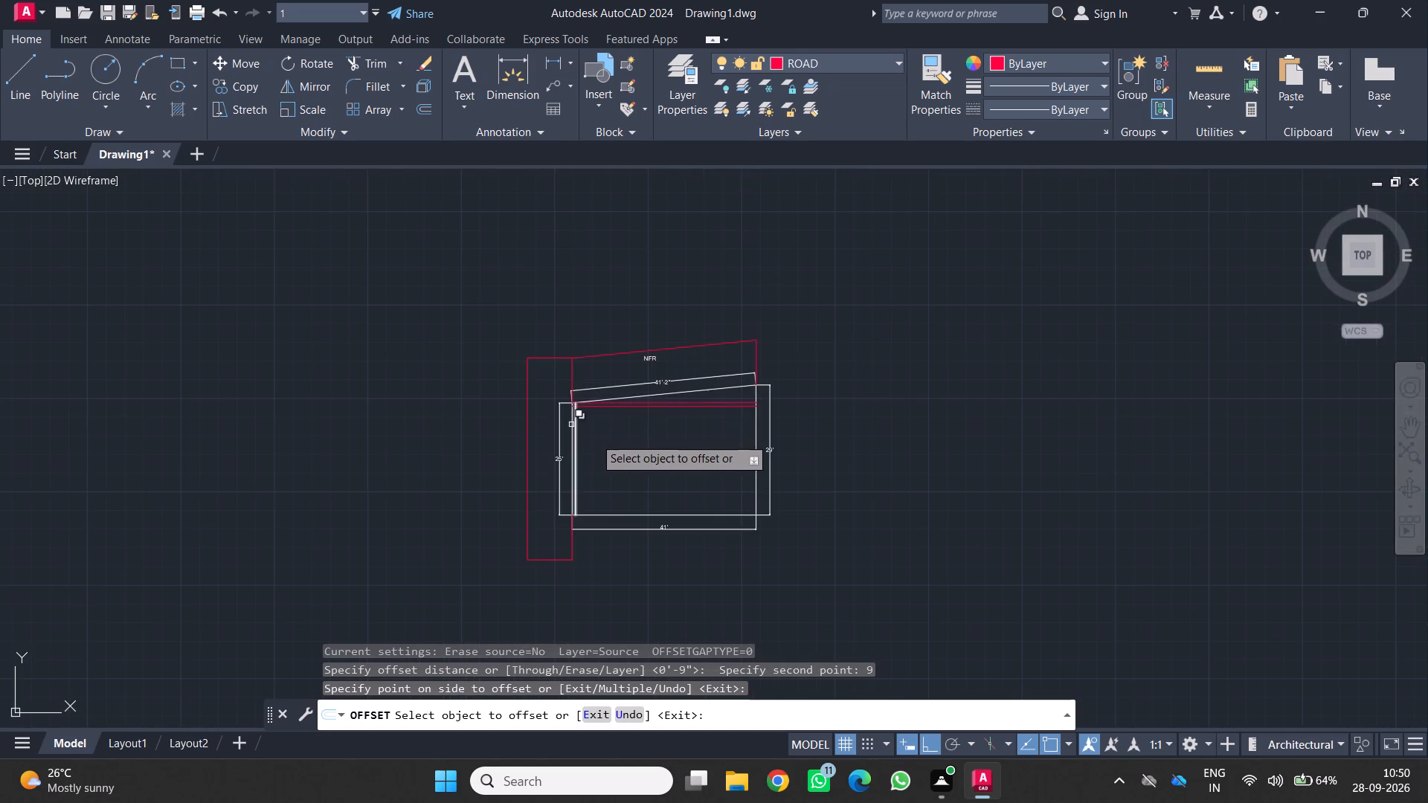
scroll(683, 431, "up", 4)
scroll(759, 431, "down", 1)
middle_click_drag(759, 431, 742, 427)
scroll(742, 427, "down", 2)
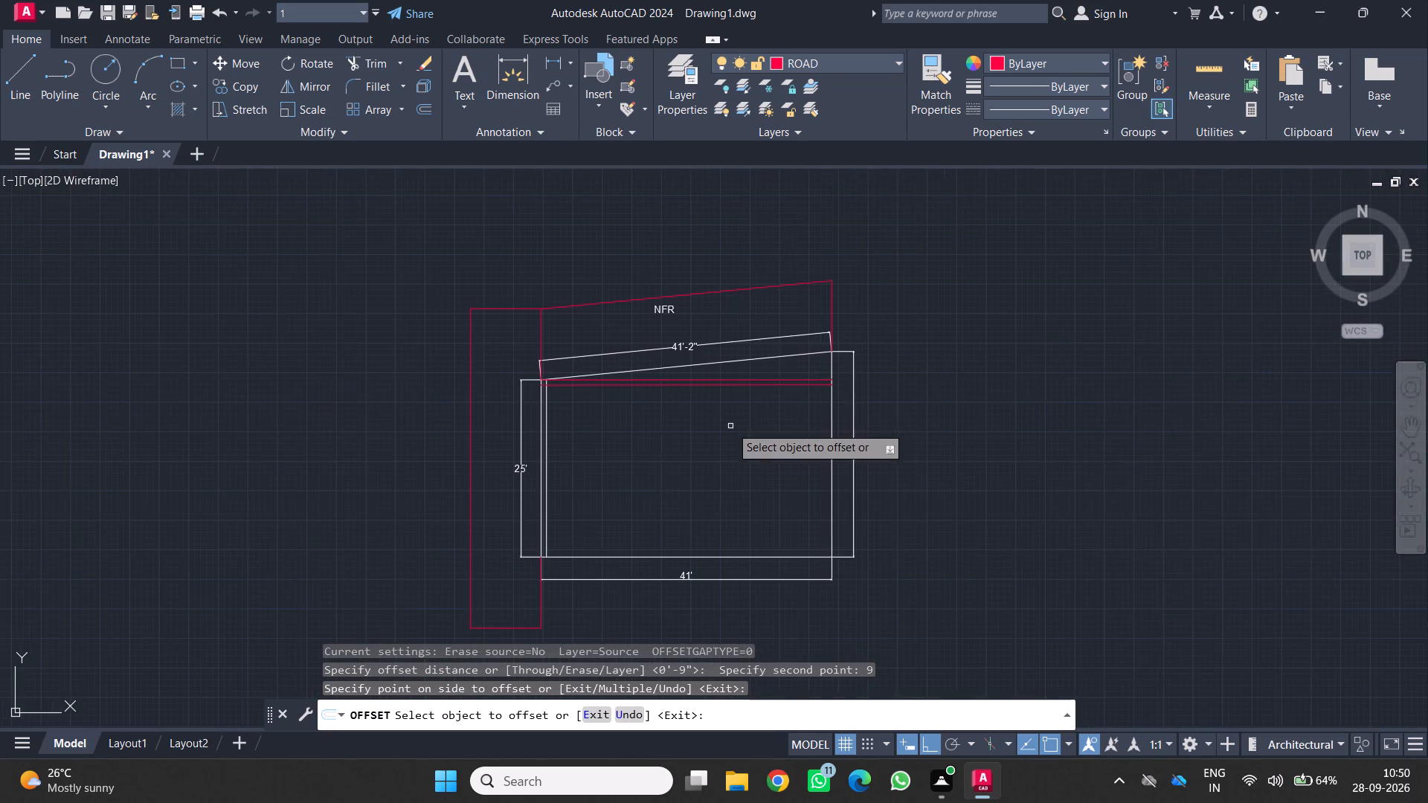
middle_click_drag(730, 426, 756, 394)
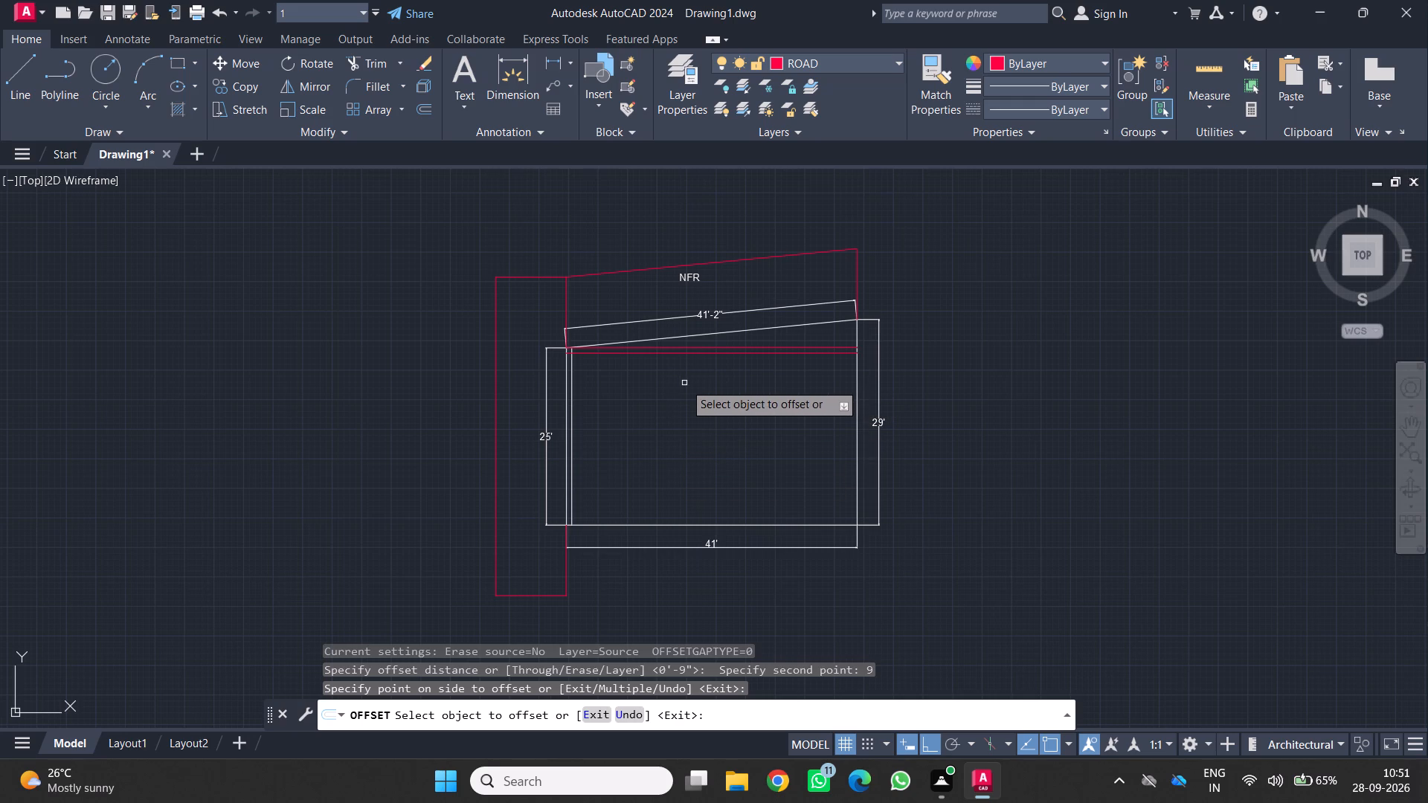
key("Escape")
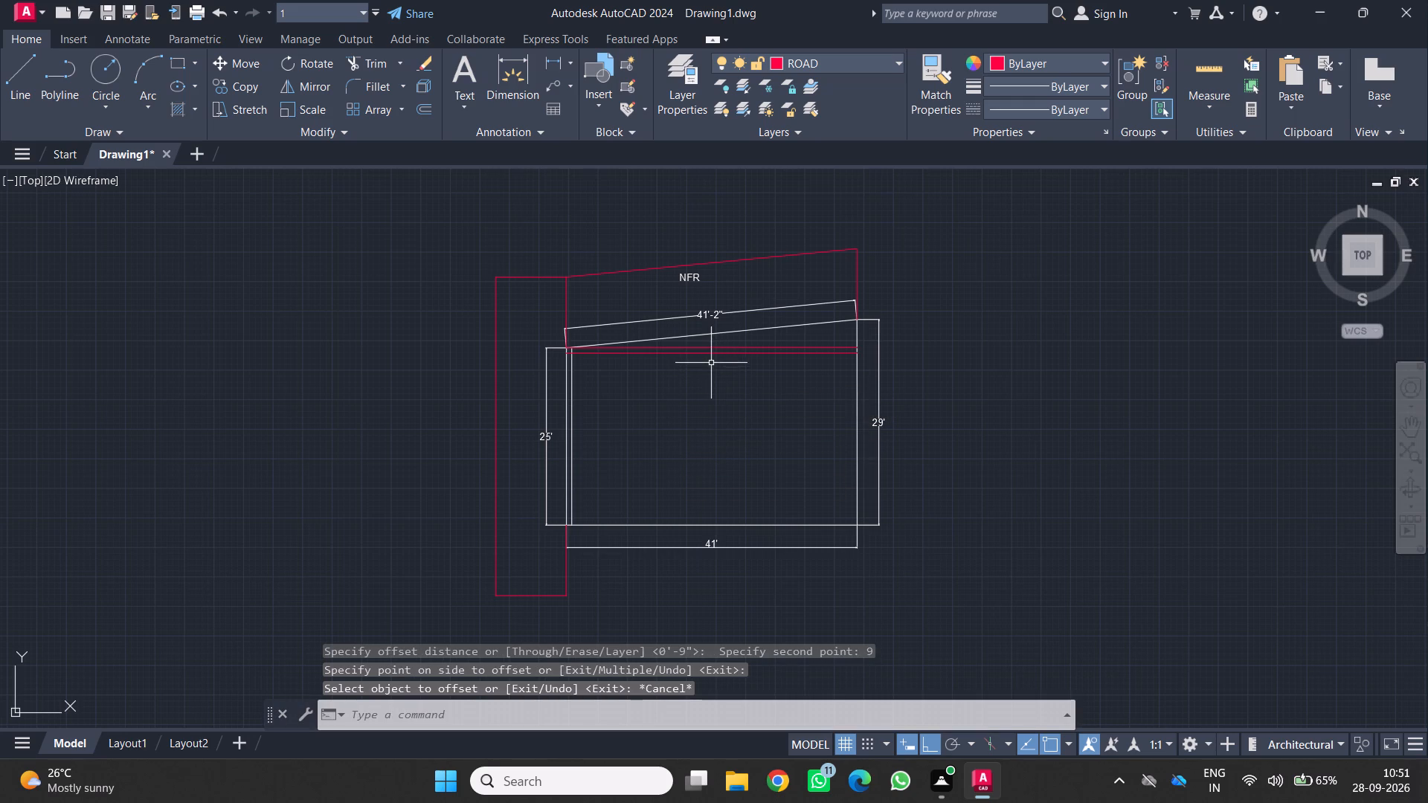
Delete the lower of the two horizontal red lines near the top of the plot.
left_click(697, 354)
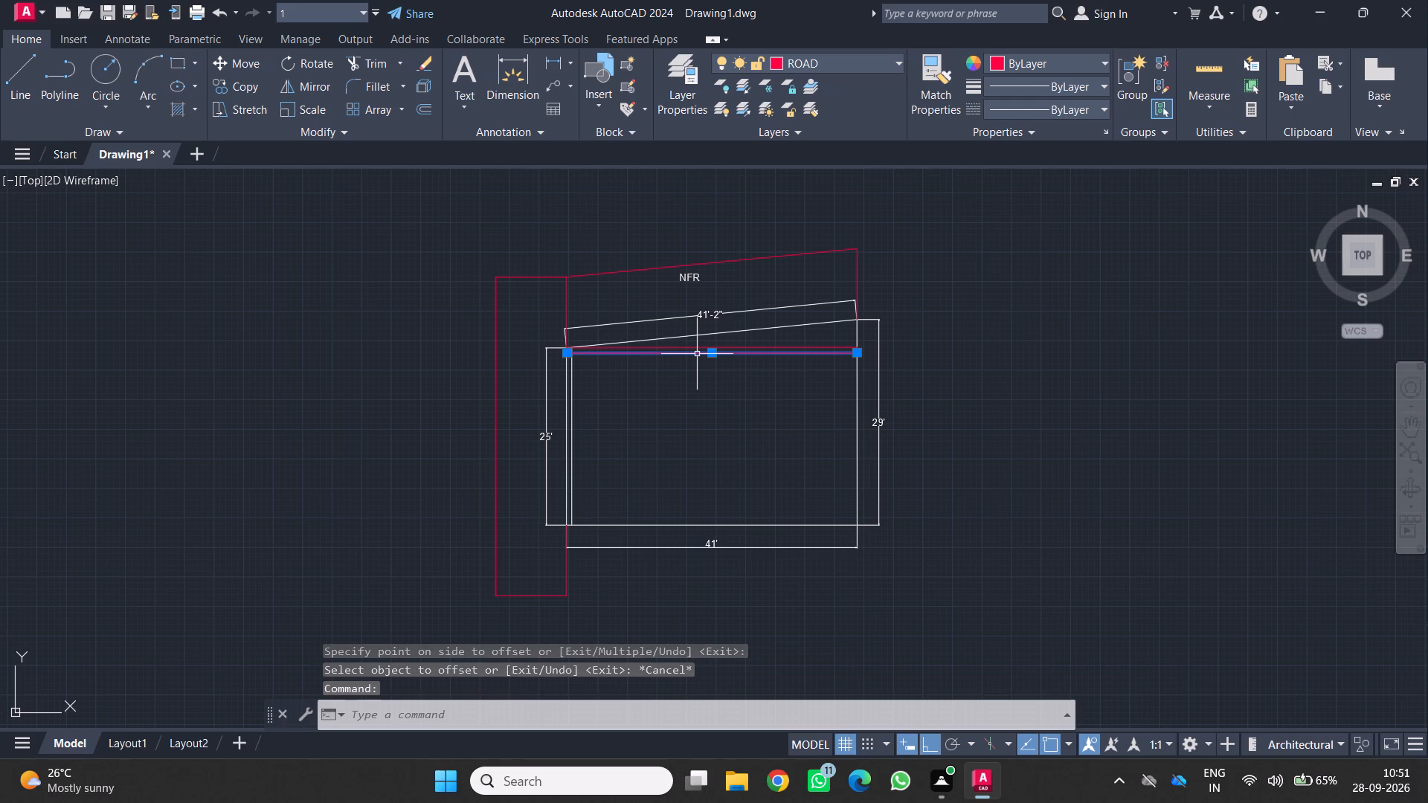
key("Escape")
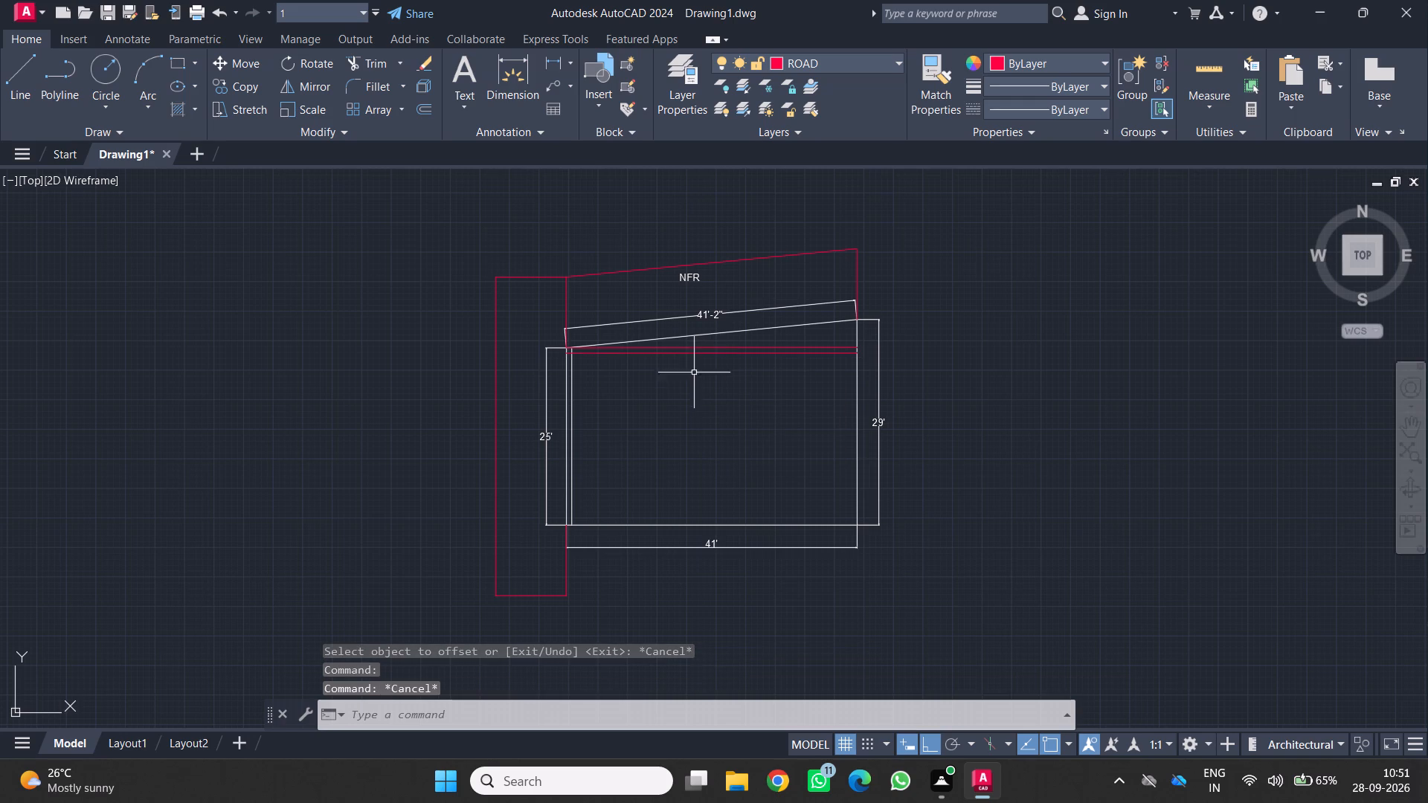
left_click(677, 352)
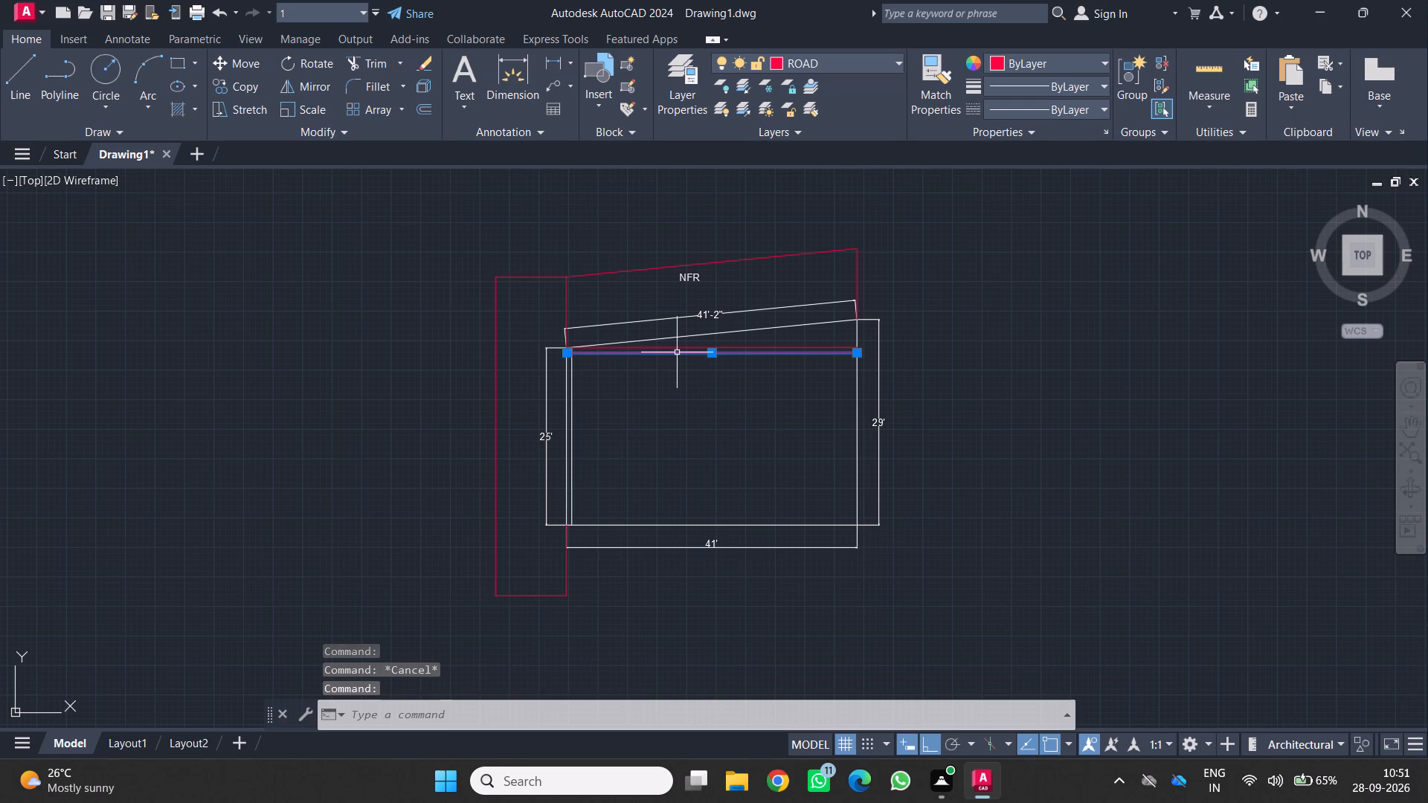
key("Delete")
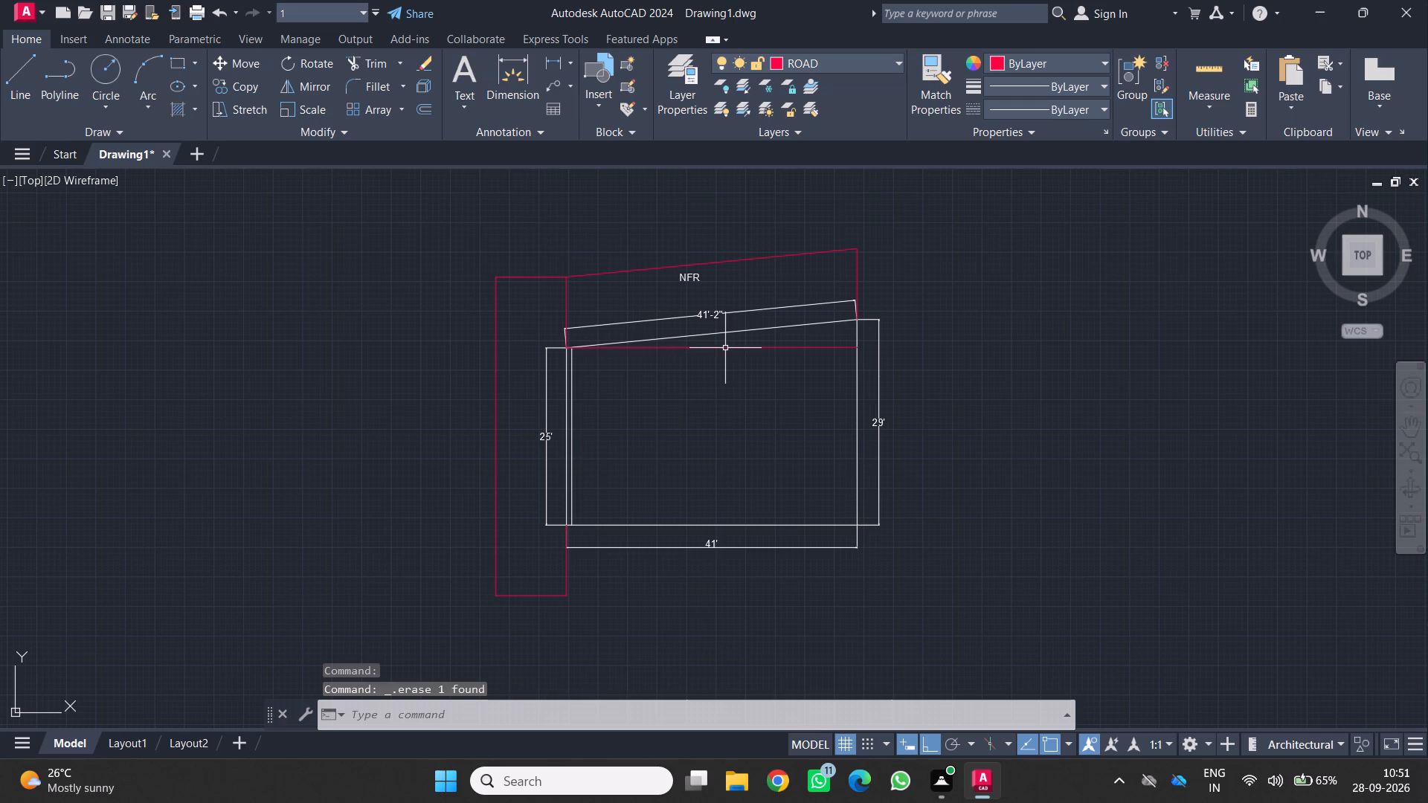
Offset the remaining horizontal red line near the top of the plot by 2' downward, into the plot.
left_click(724, 348)
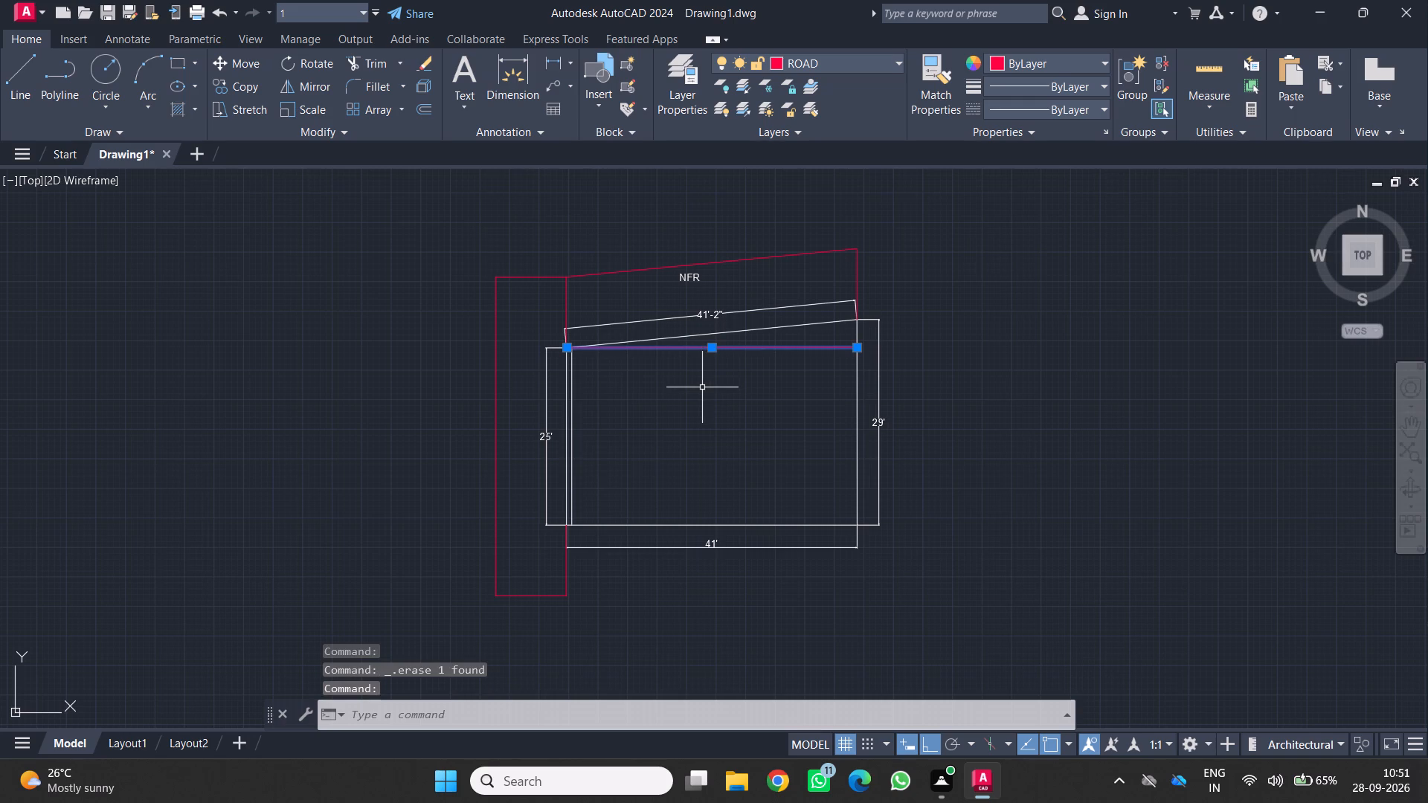
key("o")
key("Return")
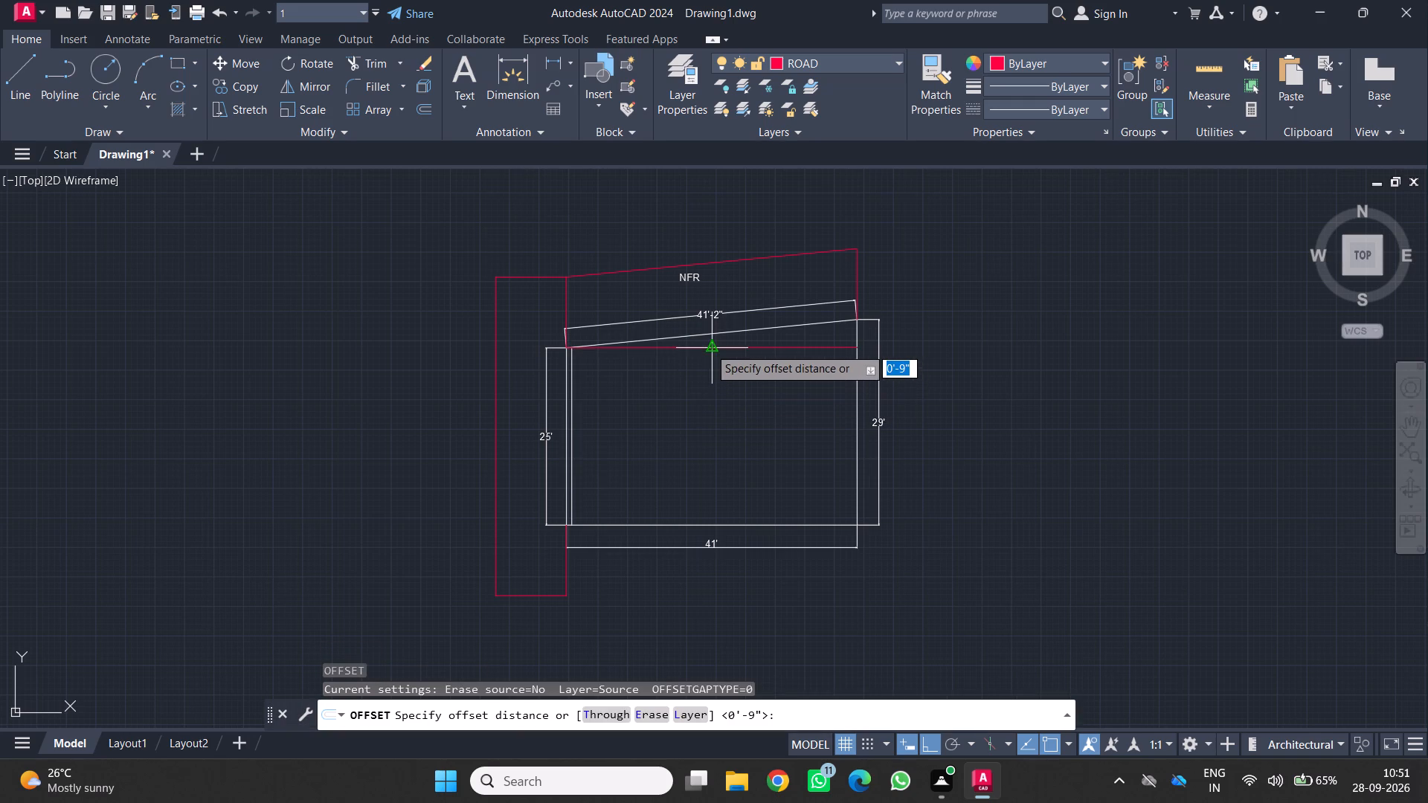
left_click(709, 347)
type("2'")
key("Return")
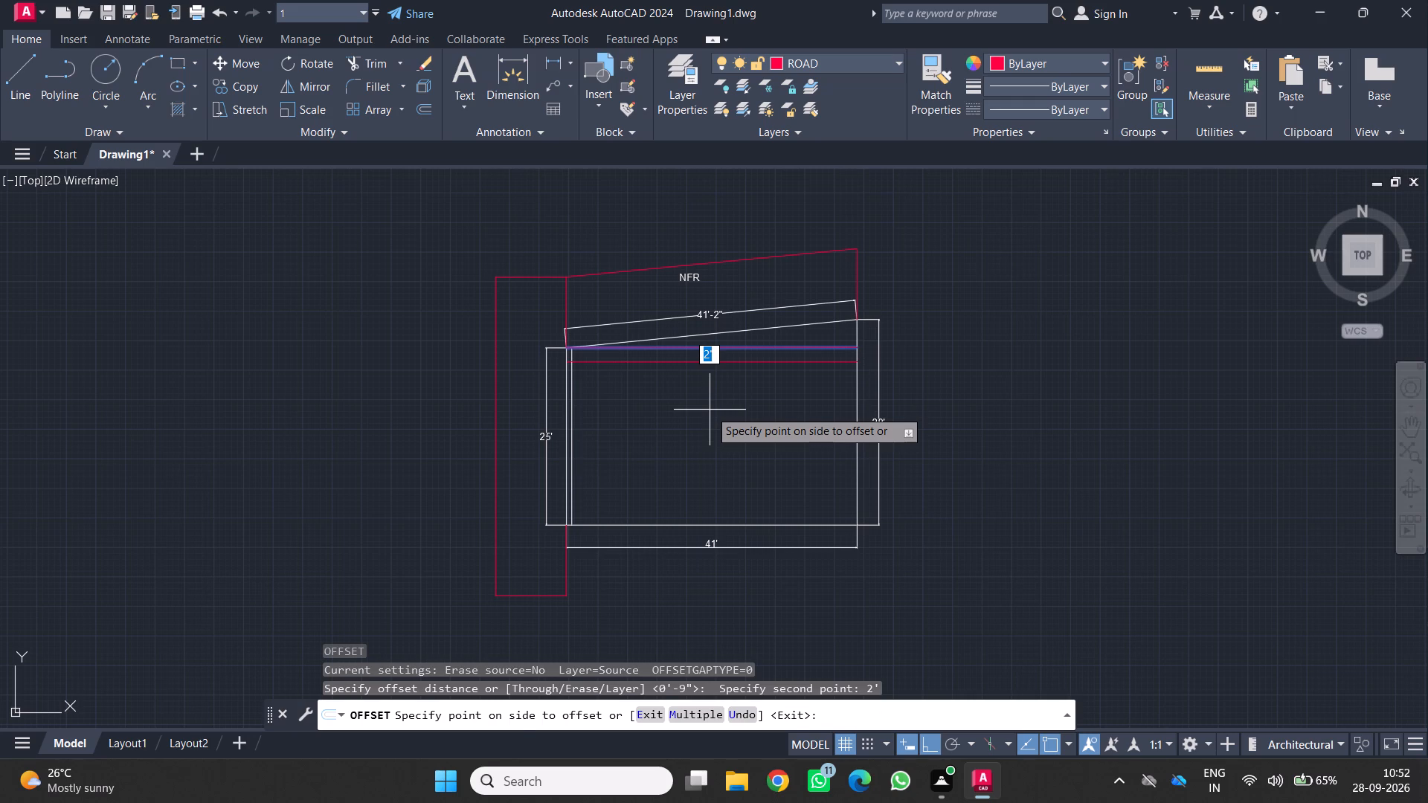
left_click(710, 410)
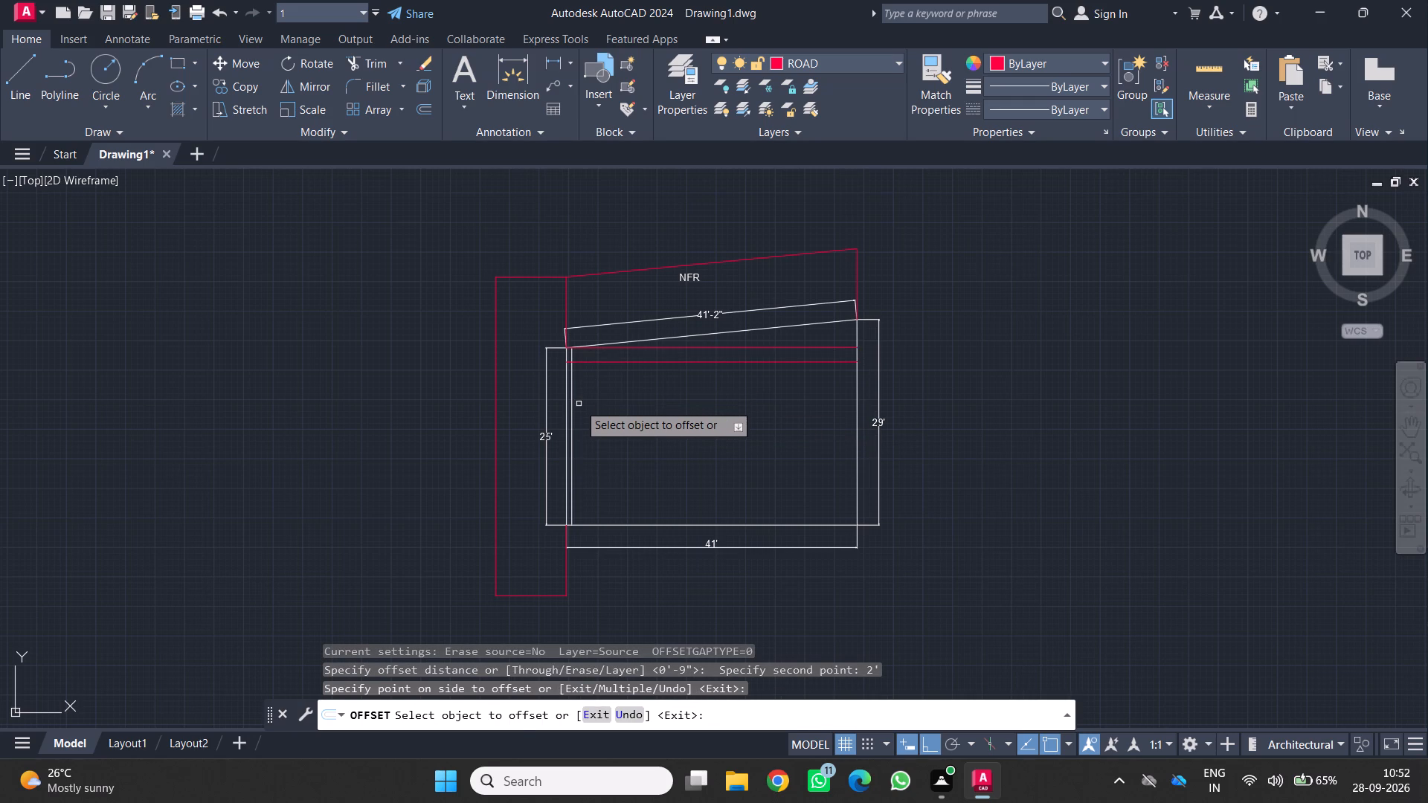
key("Escape")
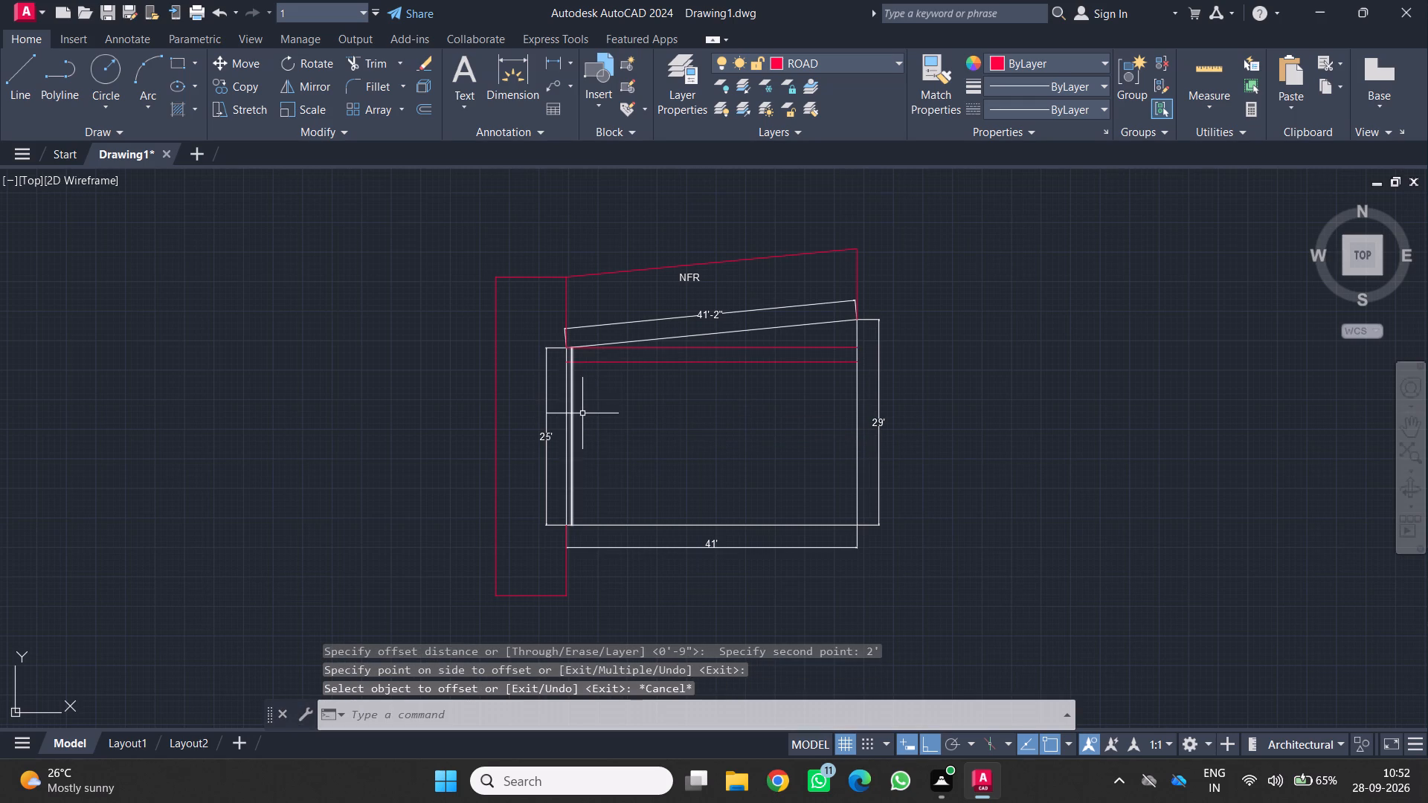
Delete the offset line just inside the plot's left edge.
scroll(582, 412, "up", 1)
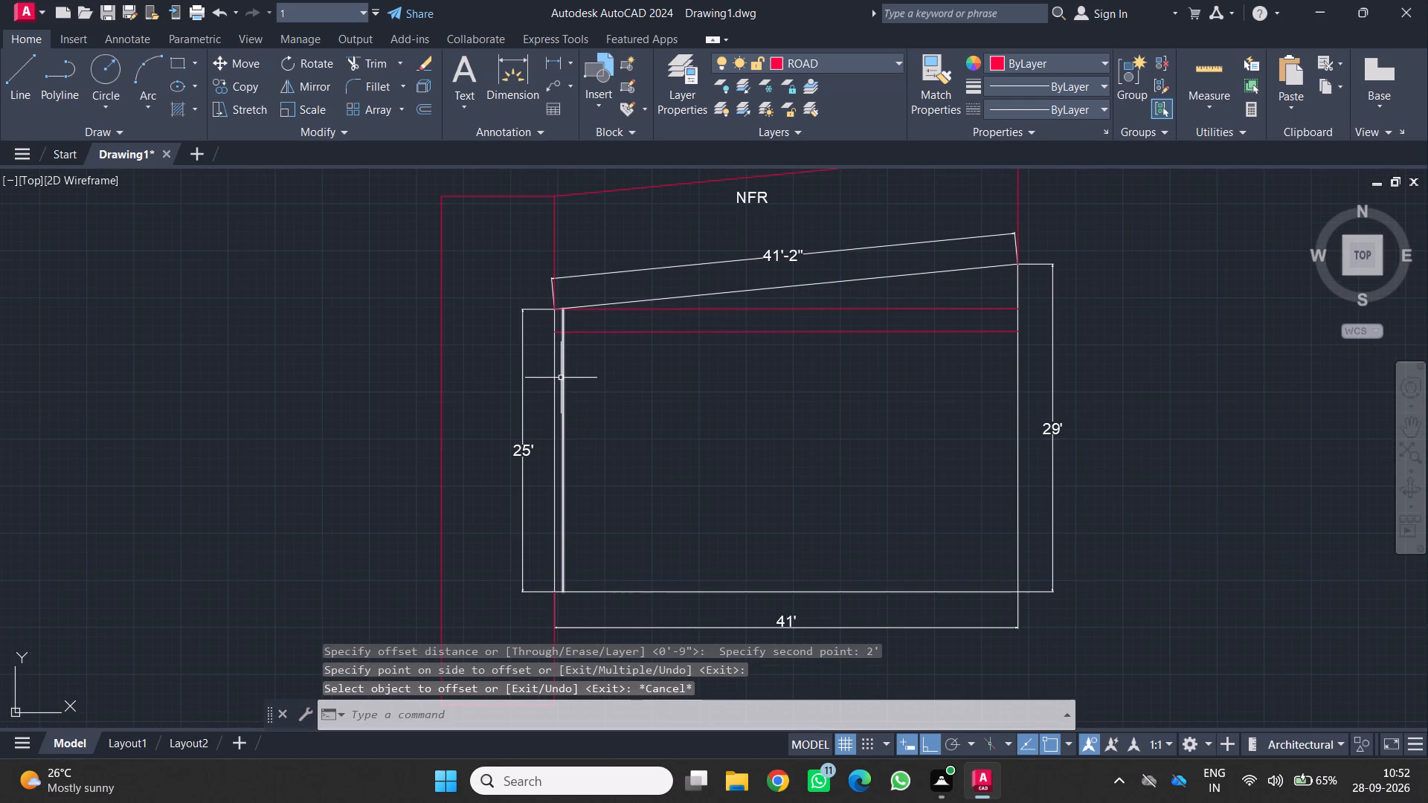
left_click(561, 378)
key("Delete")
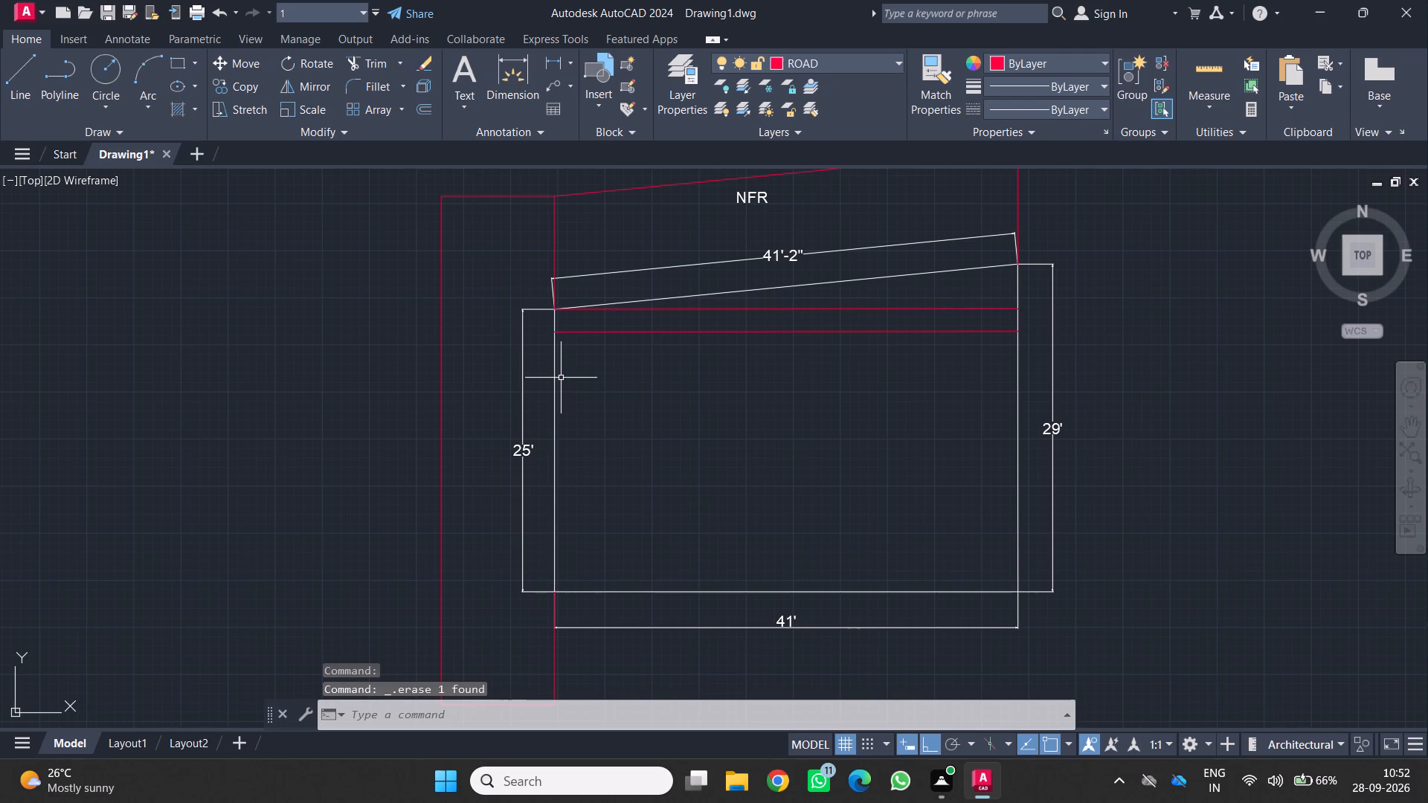
Offset the plot outline's 25' left edge by 2' inward.
left_click(556, 382)
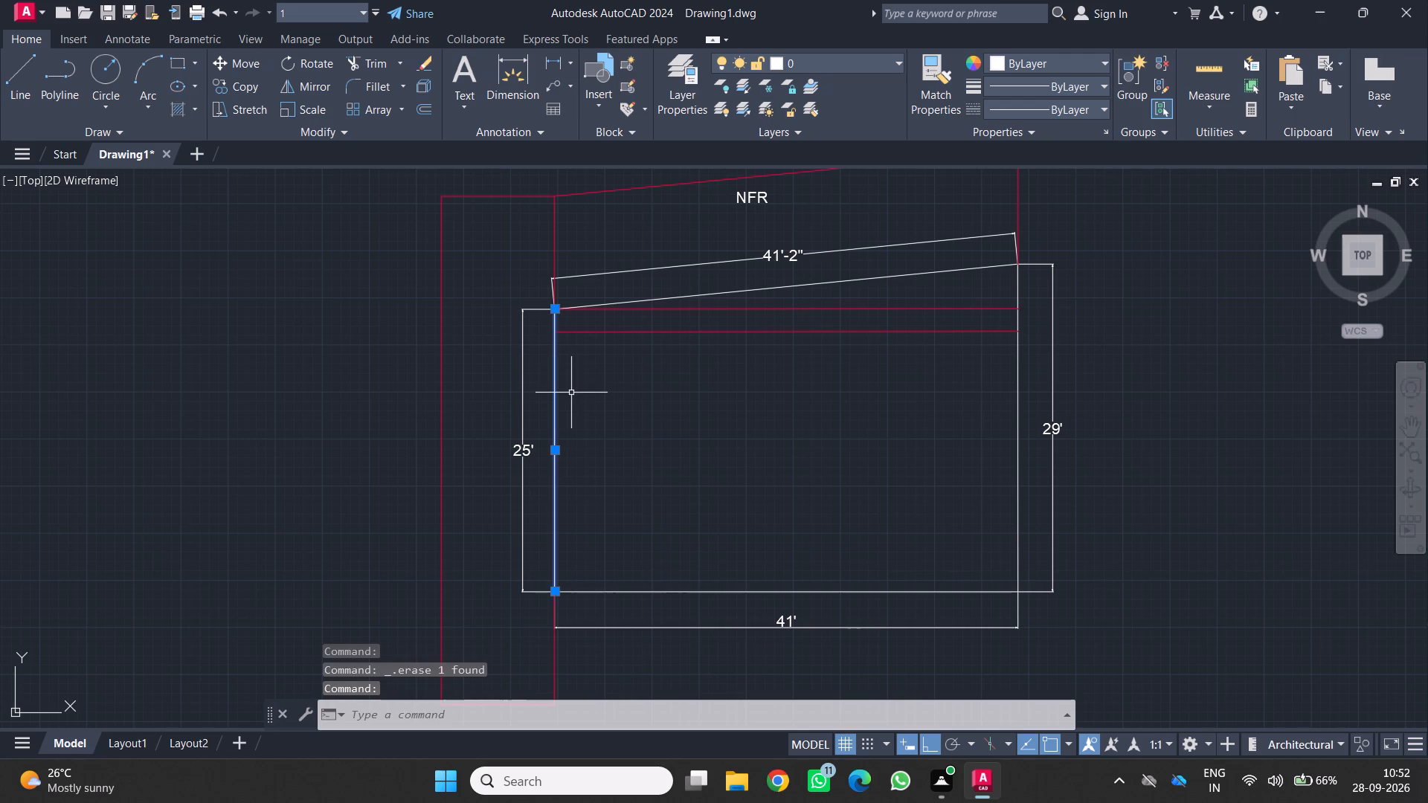
key("o")
key("Return")
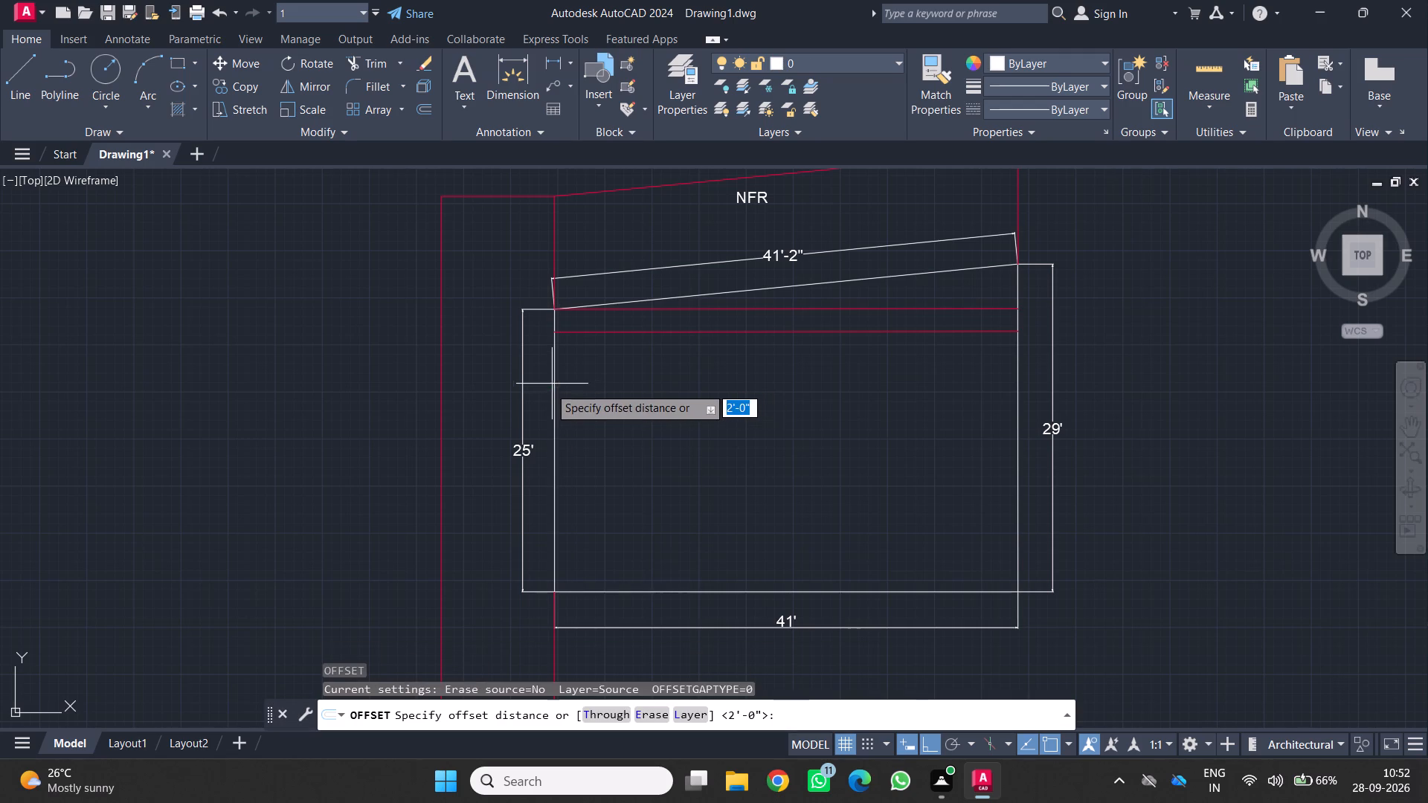
left_click(554, 394)
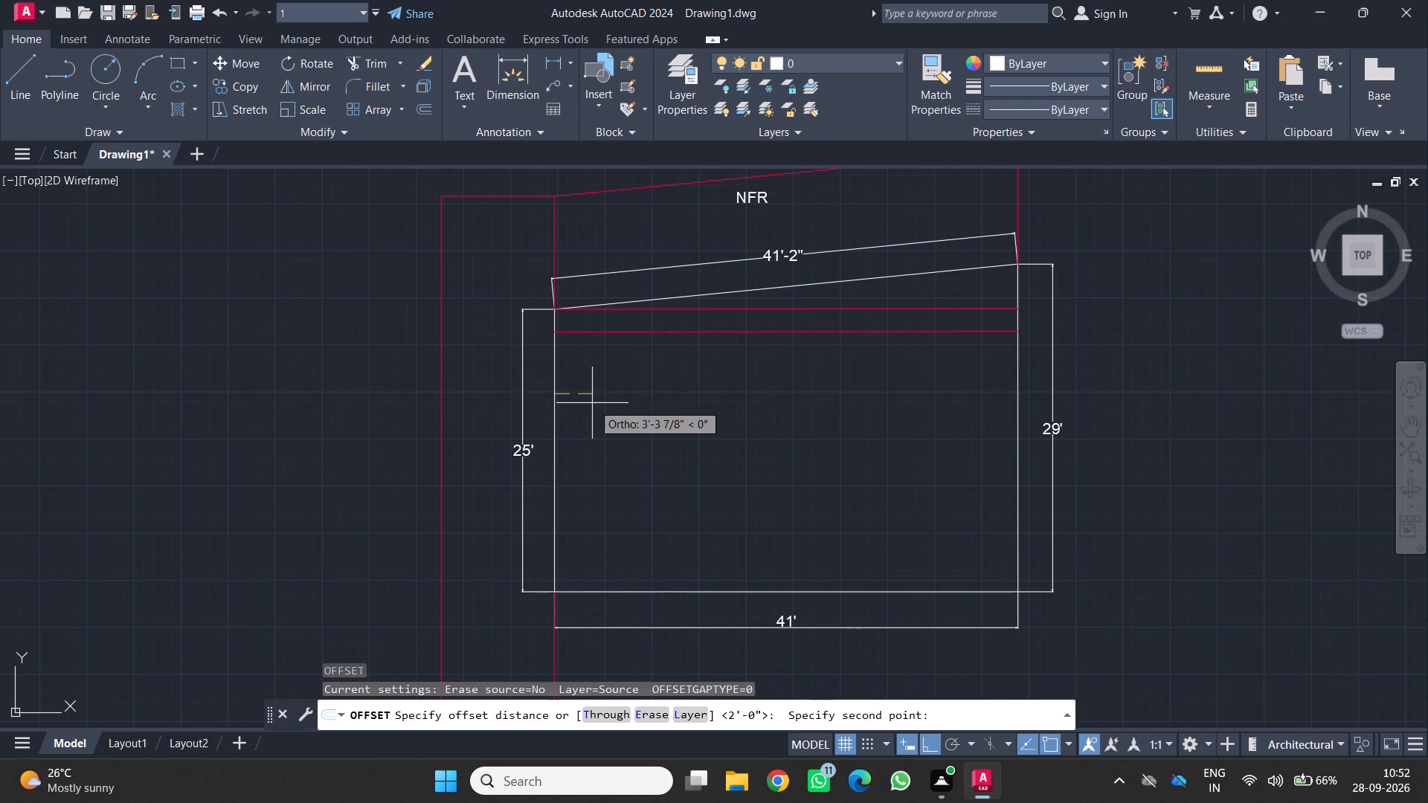
type("2'")
key("Return")
left_click(596, 403)
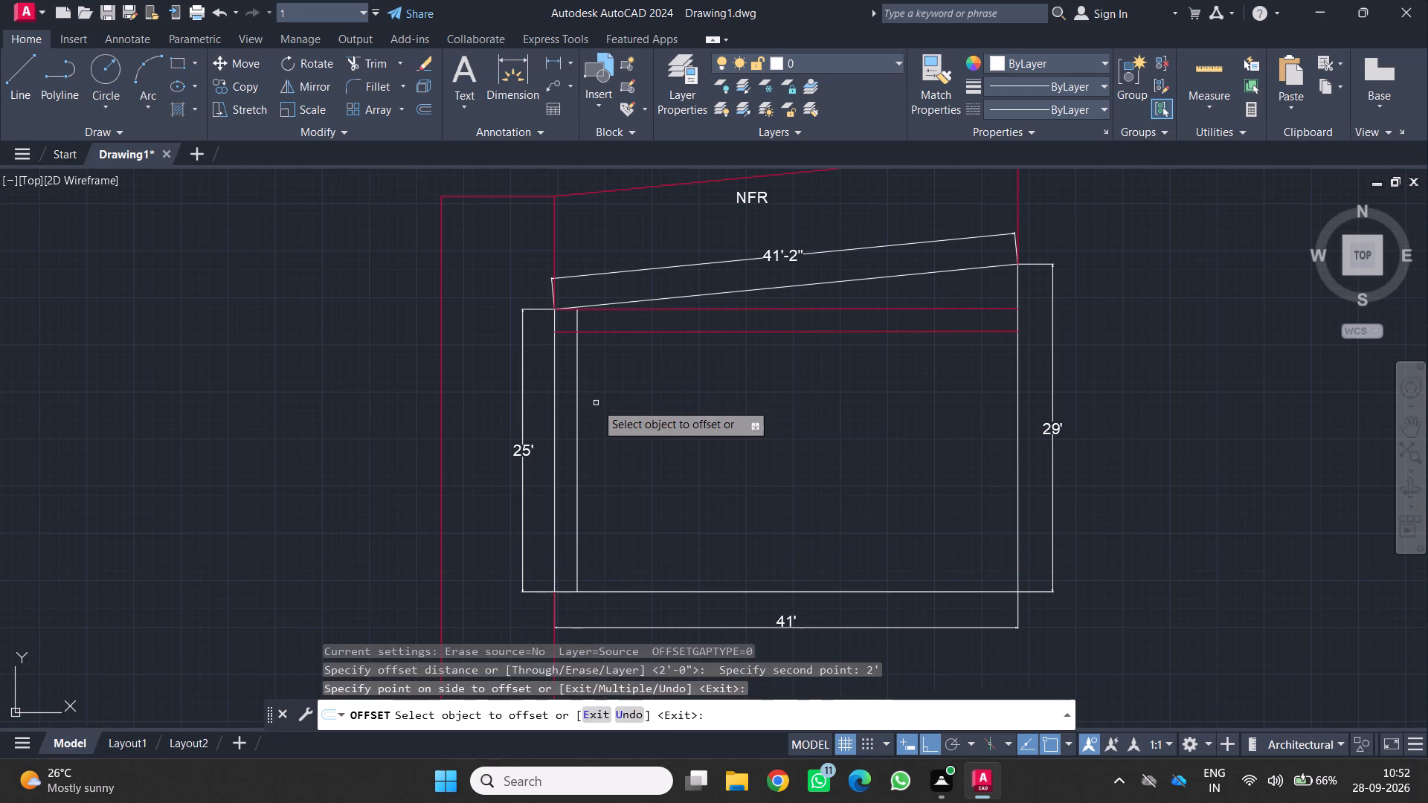
Offset the plot outline's bottom edge and its 29' right edge by 2' inward.
left_click(696, 592)
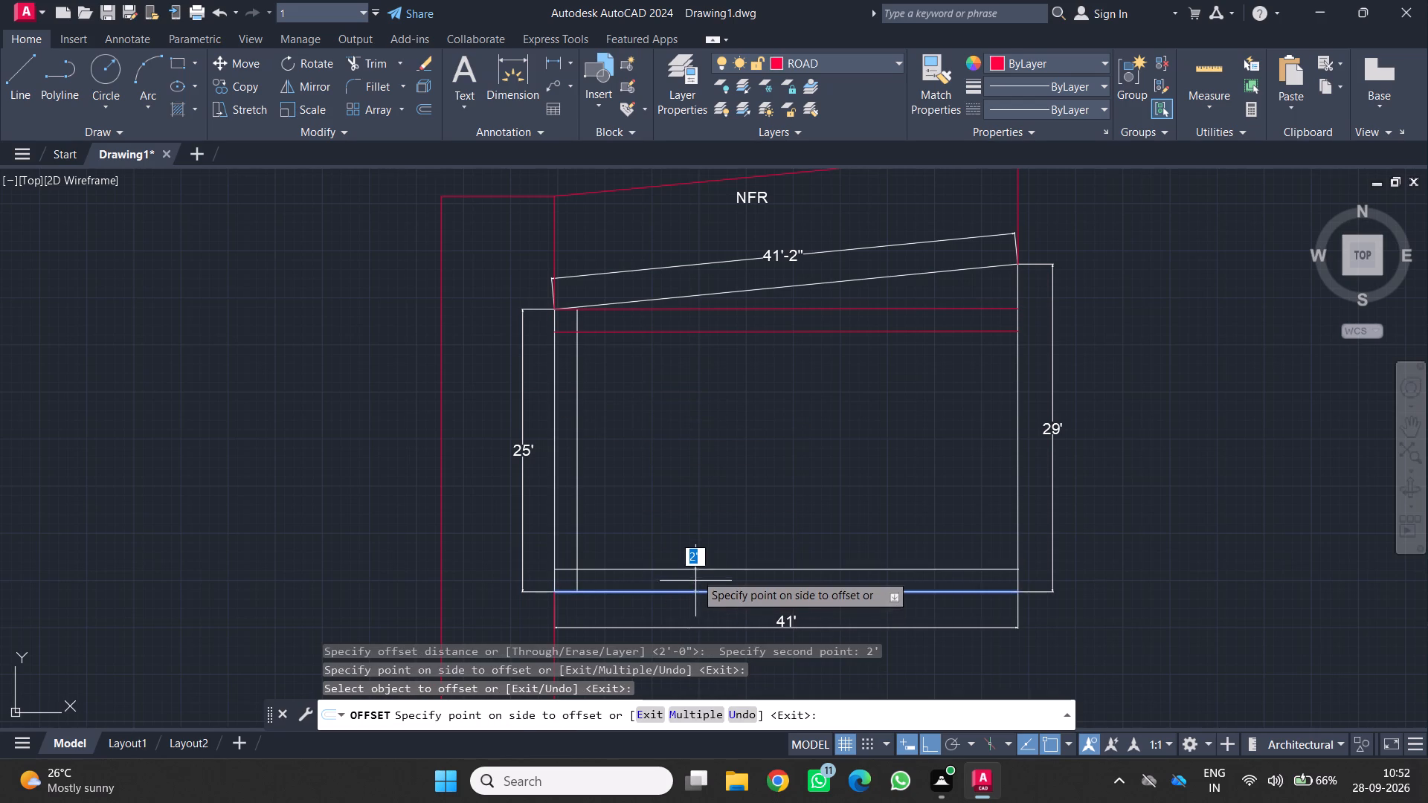
left_click(695, 568)
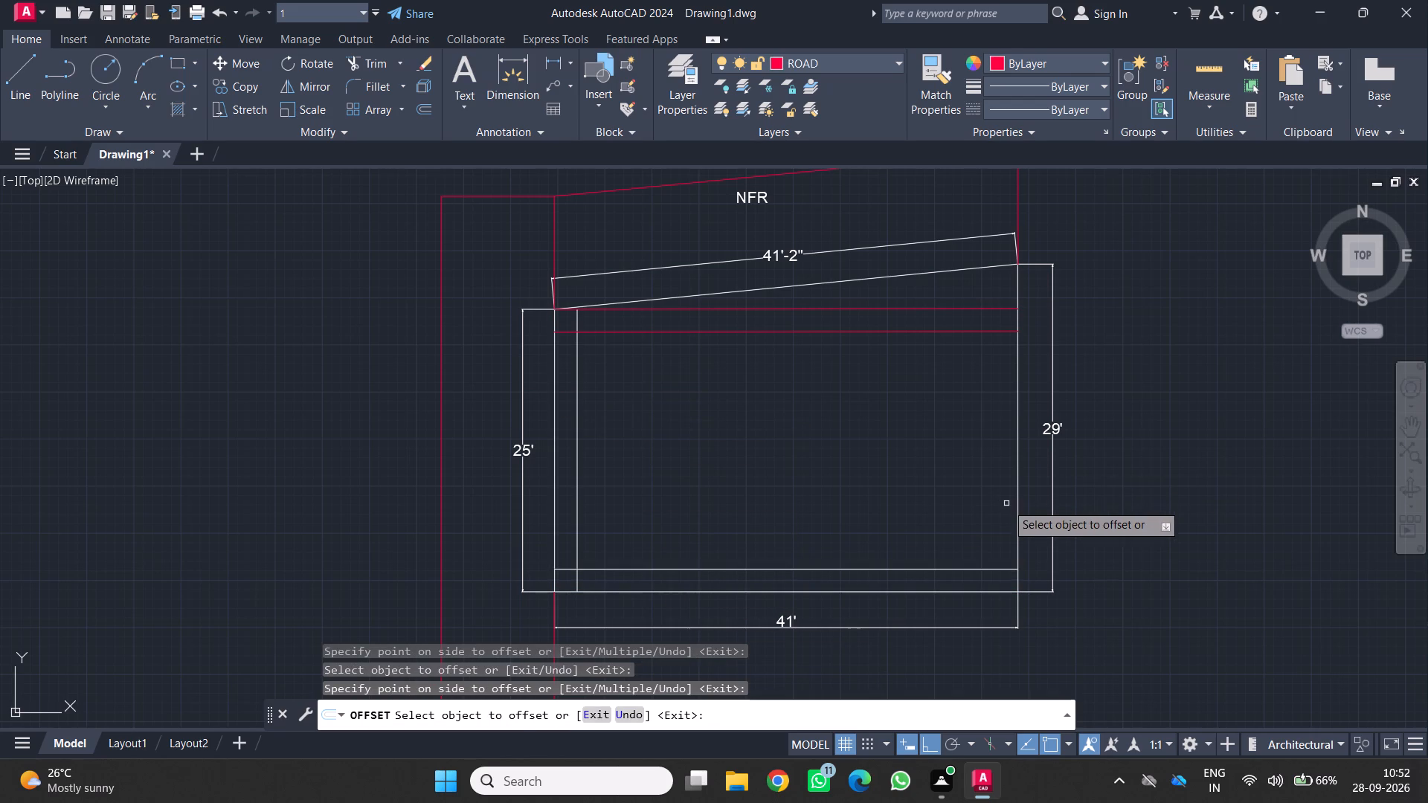
left_click(1018, 513)
left_click(982, 508)
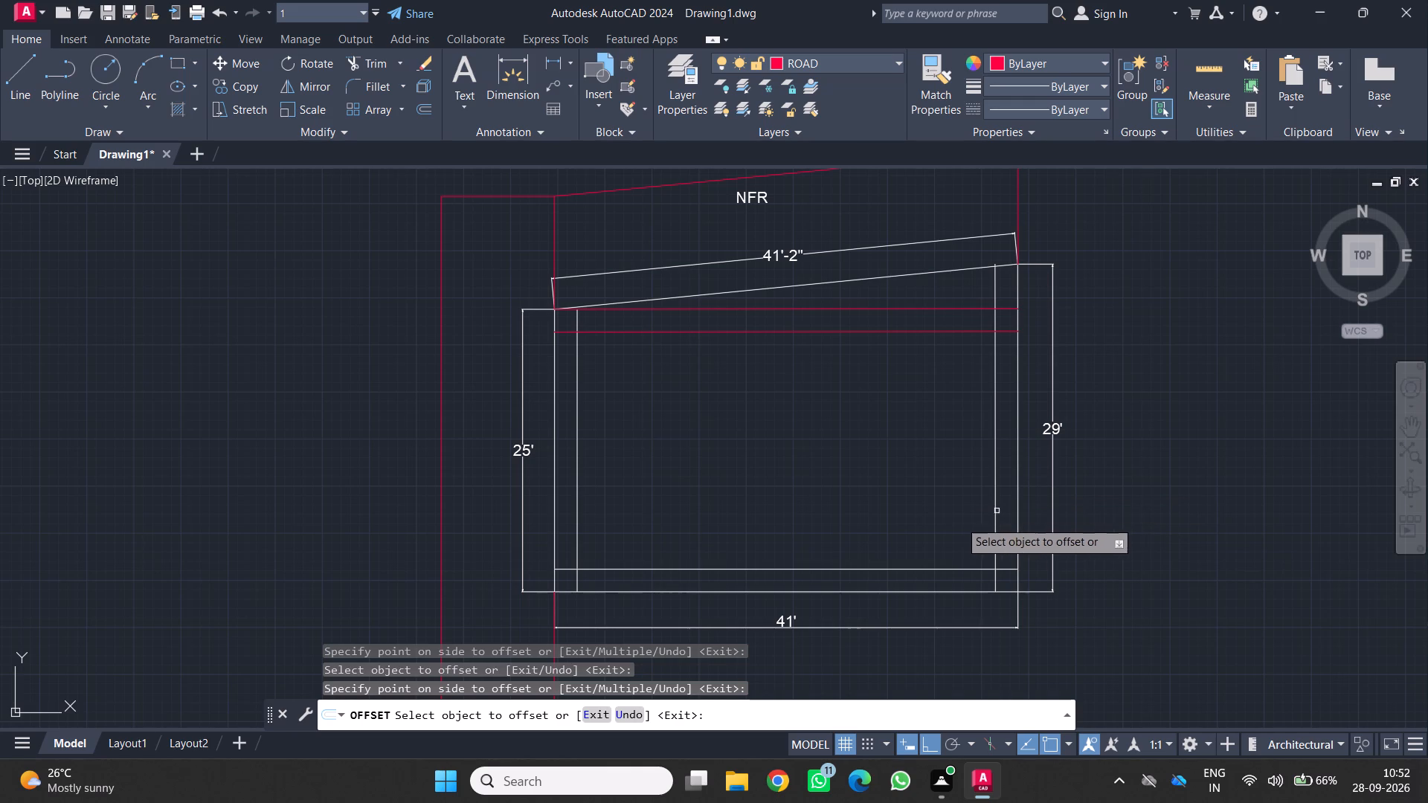
scroll(948, 517, "down", 1)
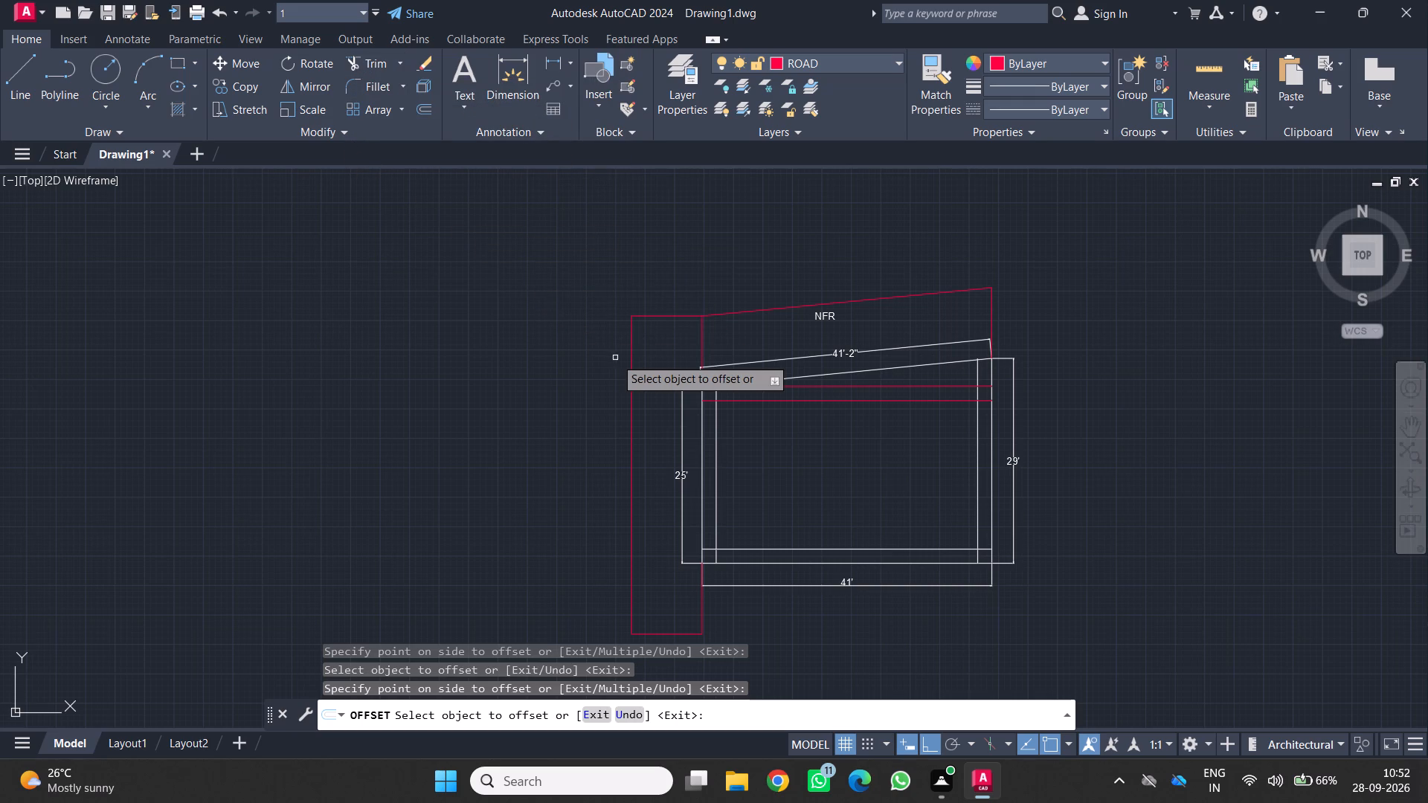
scroll(615, 358, "up", 1)
key("Escape")
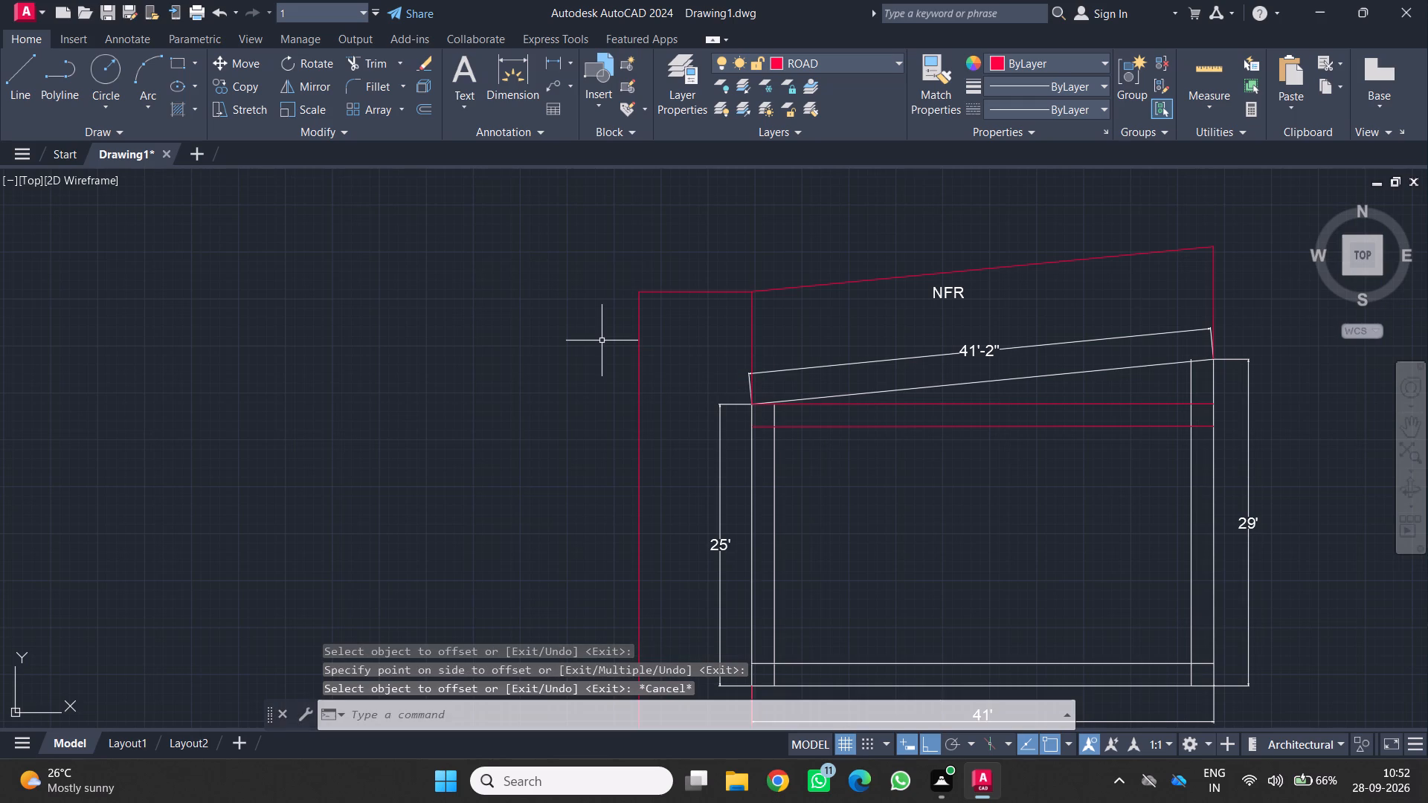
key("Escape")
key("Escape")
key("Escape")
key("Escape")
key("Escape")
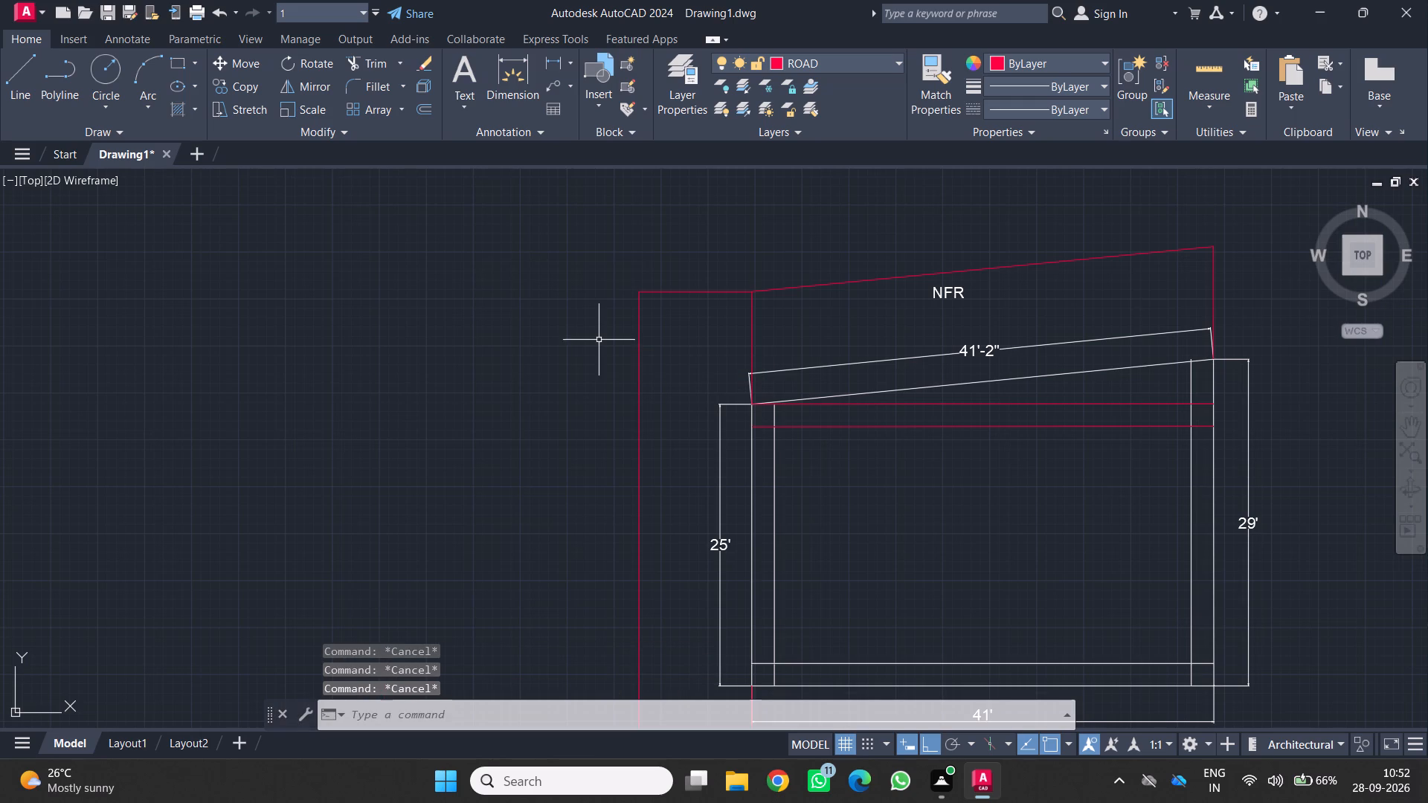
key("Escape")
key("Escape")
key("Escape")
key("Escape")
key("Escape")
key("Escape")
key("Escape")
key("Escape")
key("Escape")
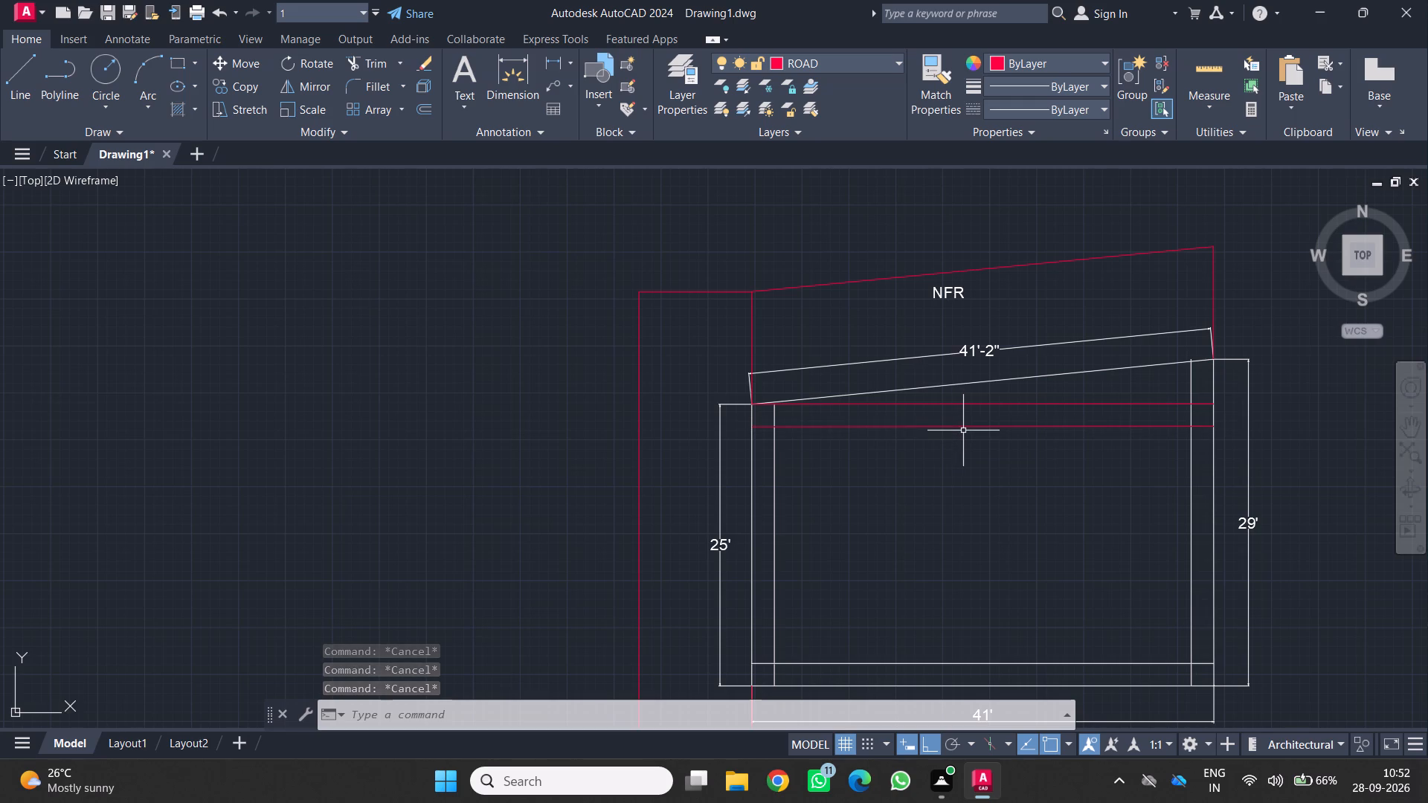
Move the two red horizontal lines near the top of the plot from the ROAD layer to layer 0.
left_click(963, 425)
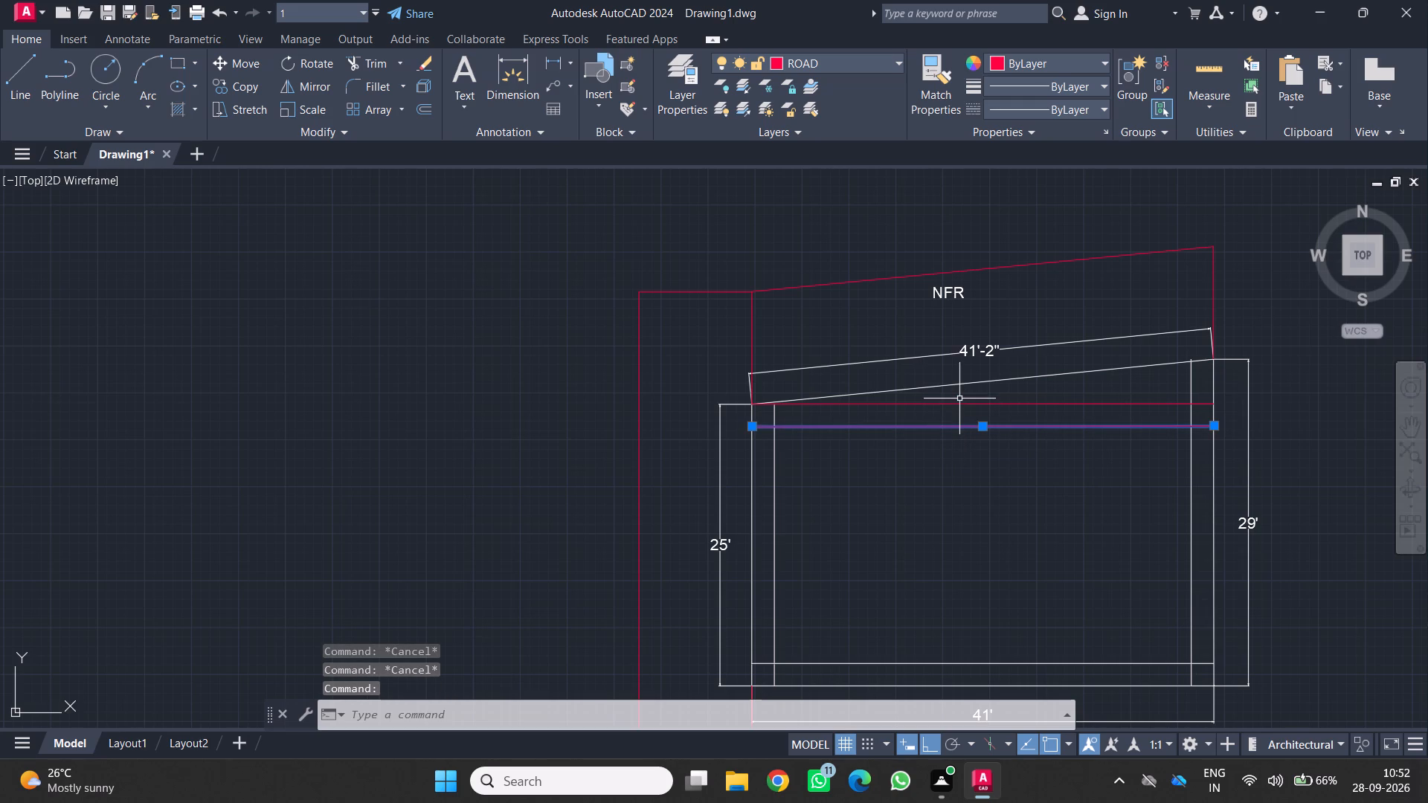
left_click(961, 402)
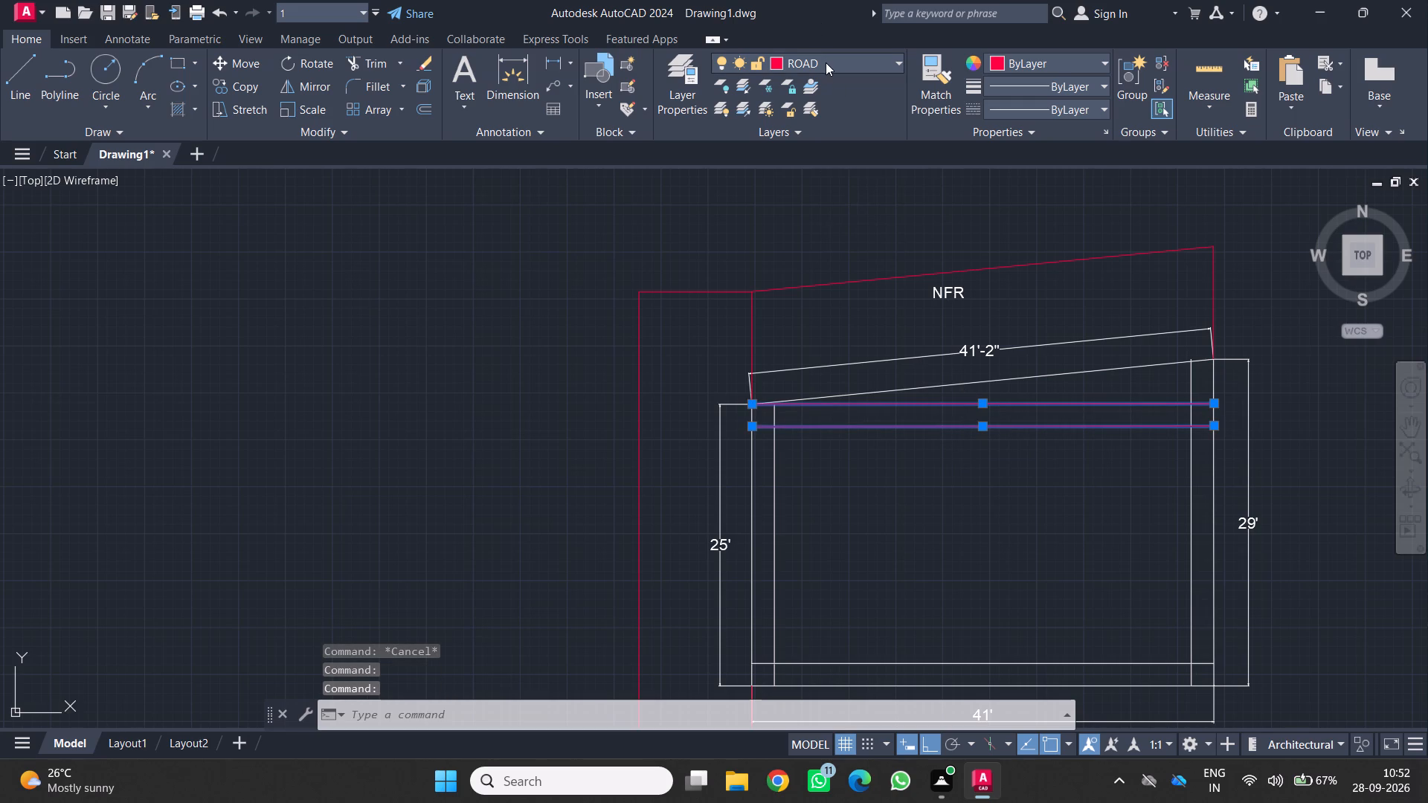
left_click(826, 62)
left_click(817, 86)
key("Escape")
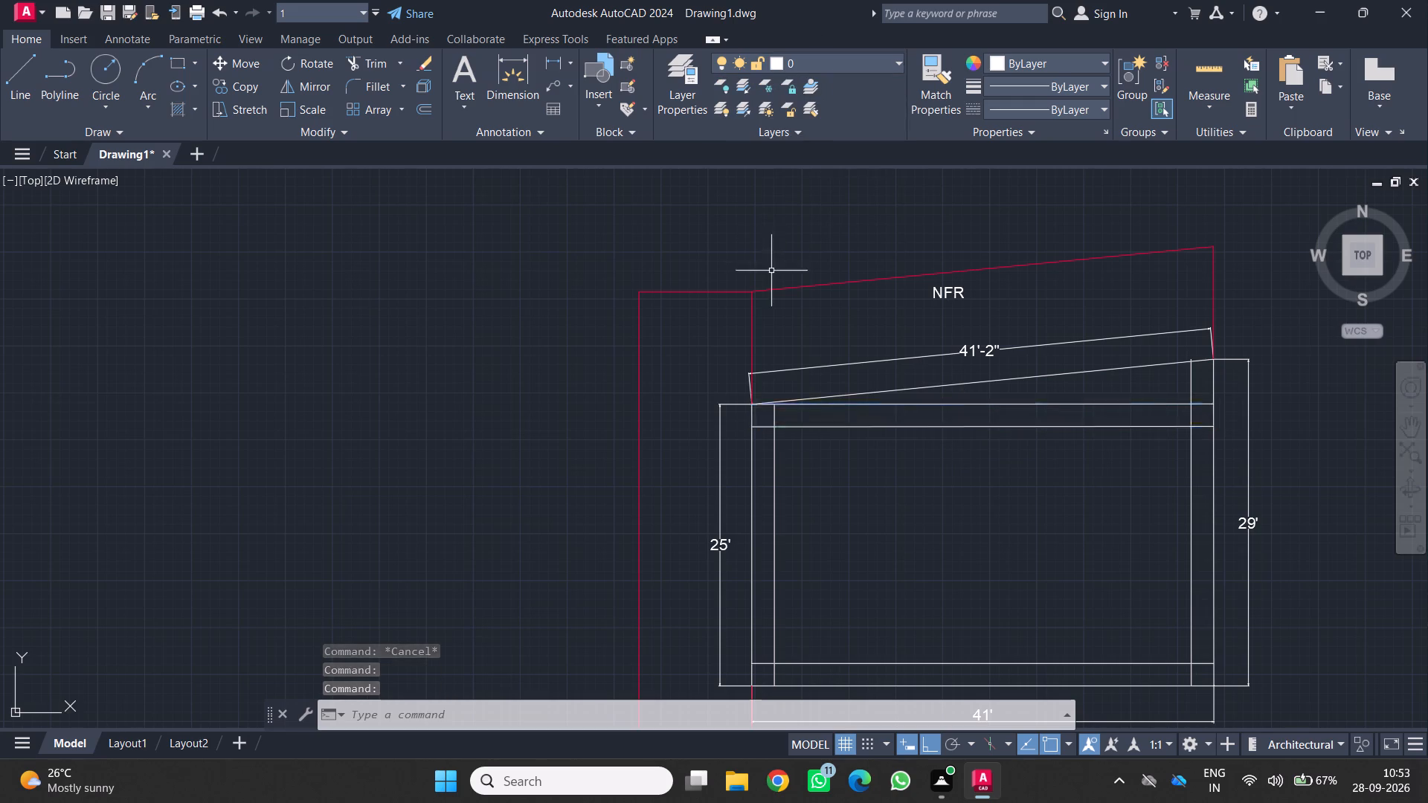
Trim the inner offset lines' overhanging ends at the two upper corners, including the right line's piece reaching past the sloping edge.
middle_click_drag(783, 354, 697, 288)
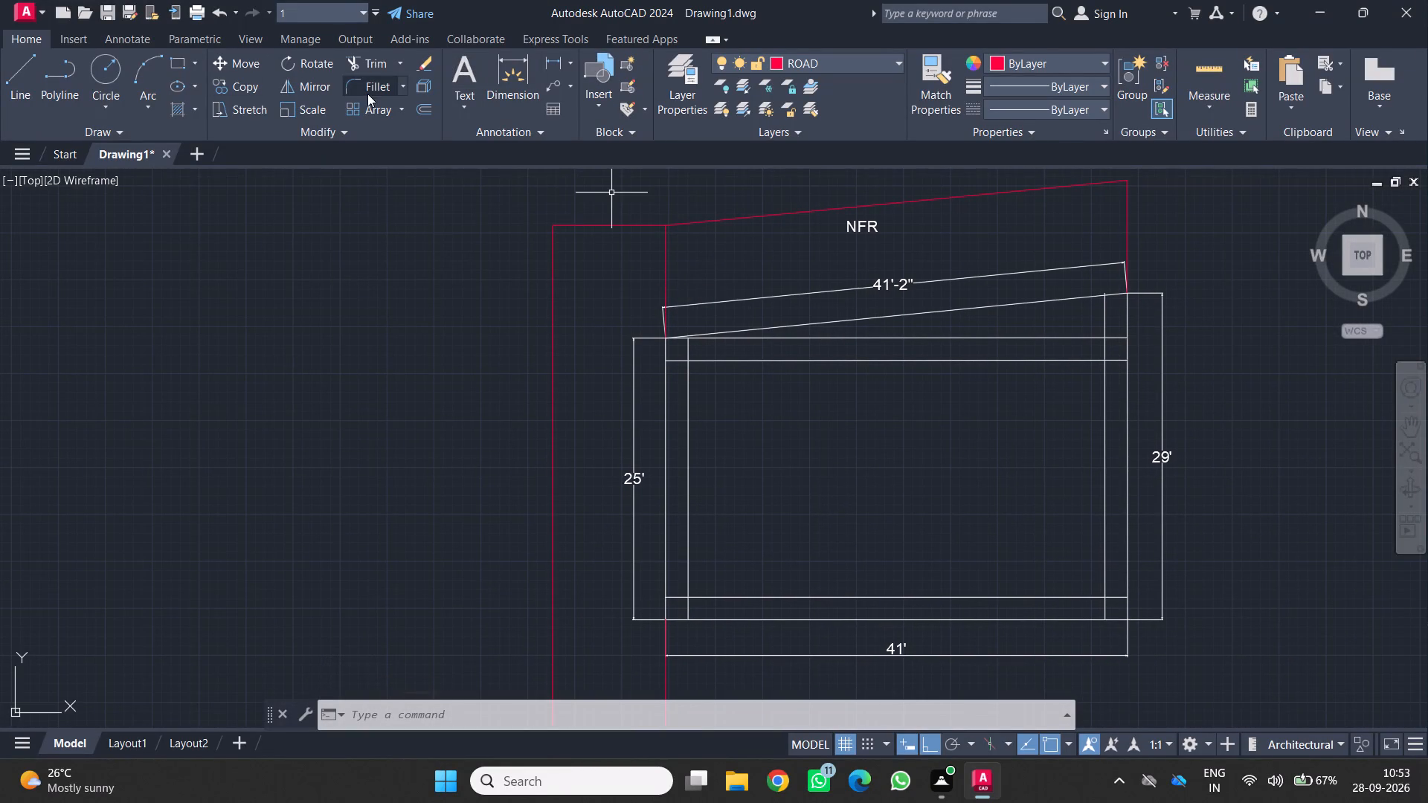
left_click(370, 57)
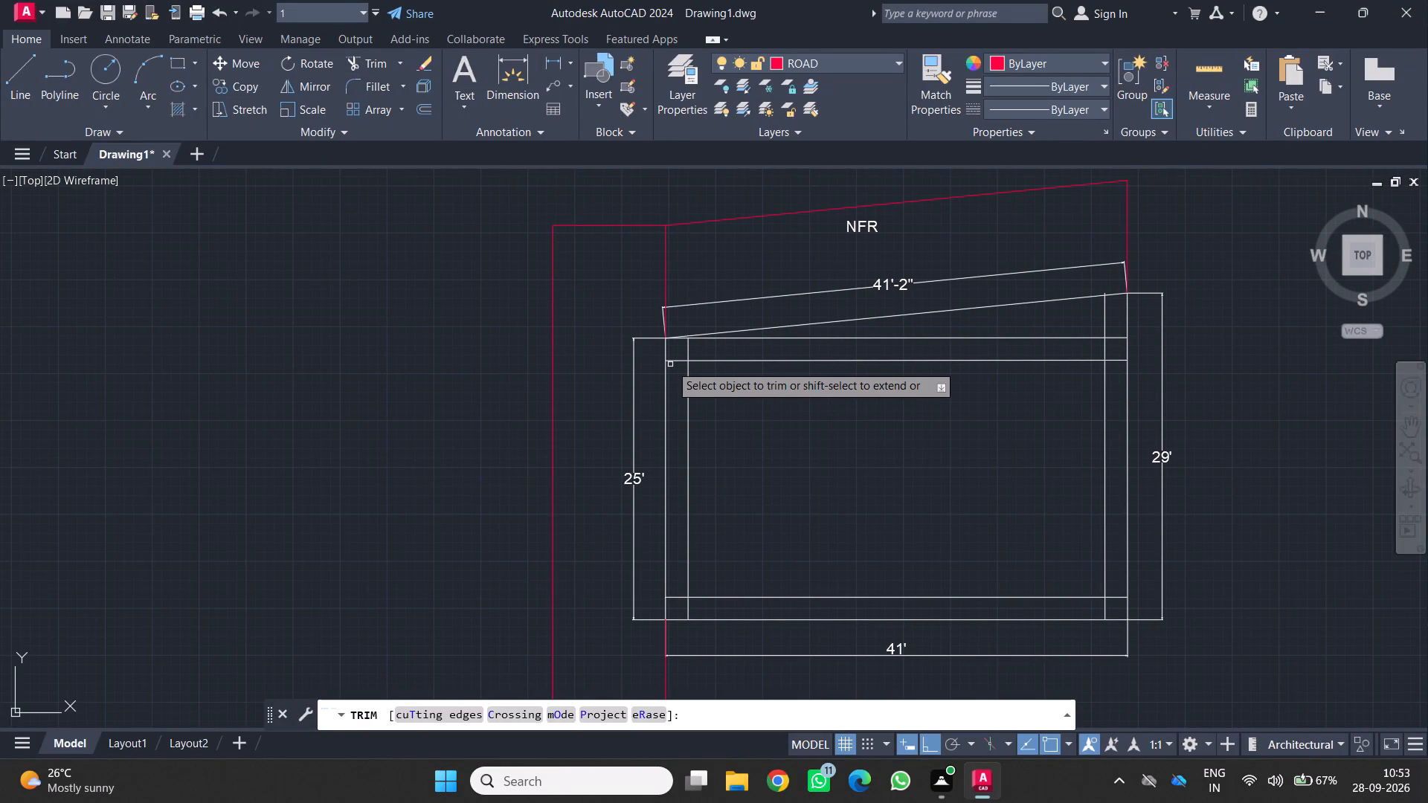
left_click(671, 362)
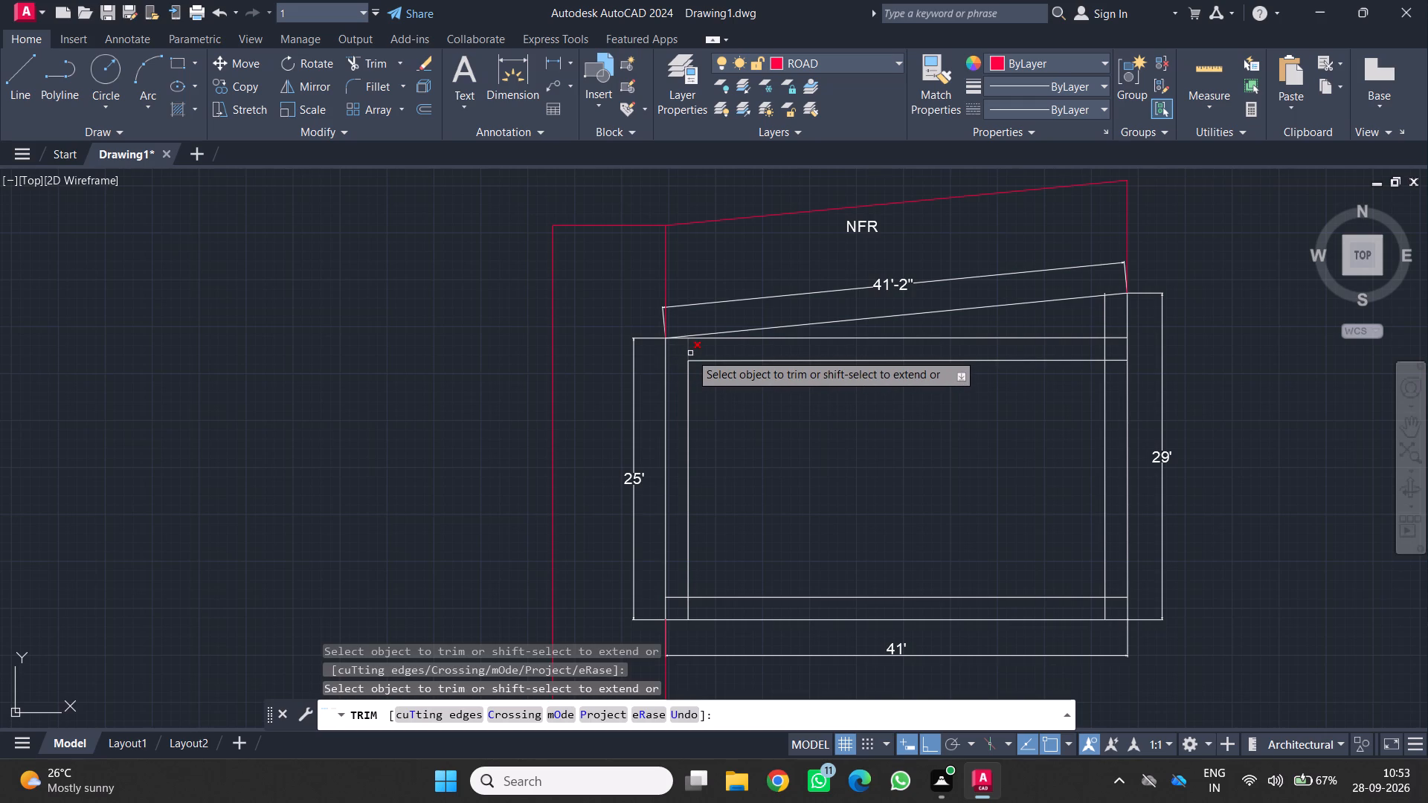
left_click(690, 353)
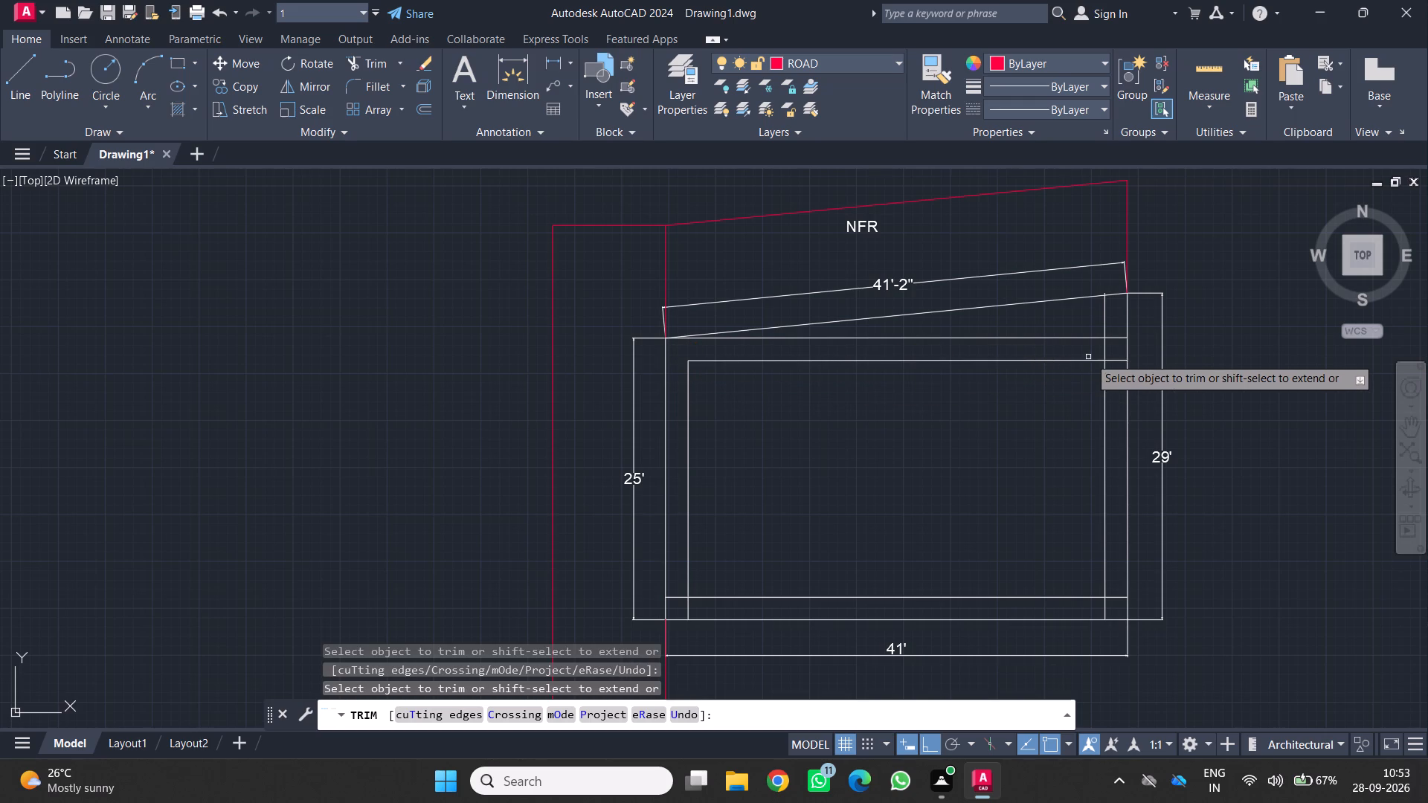
left_click(1107, 349)
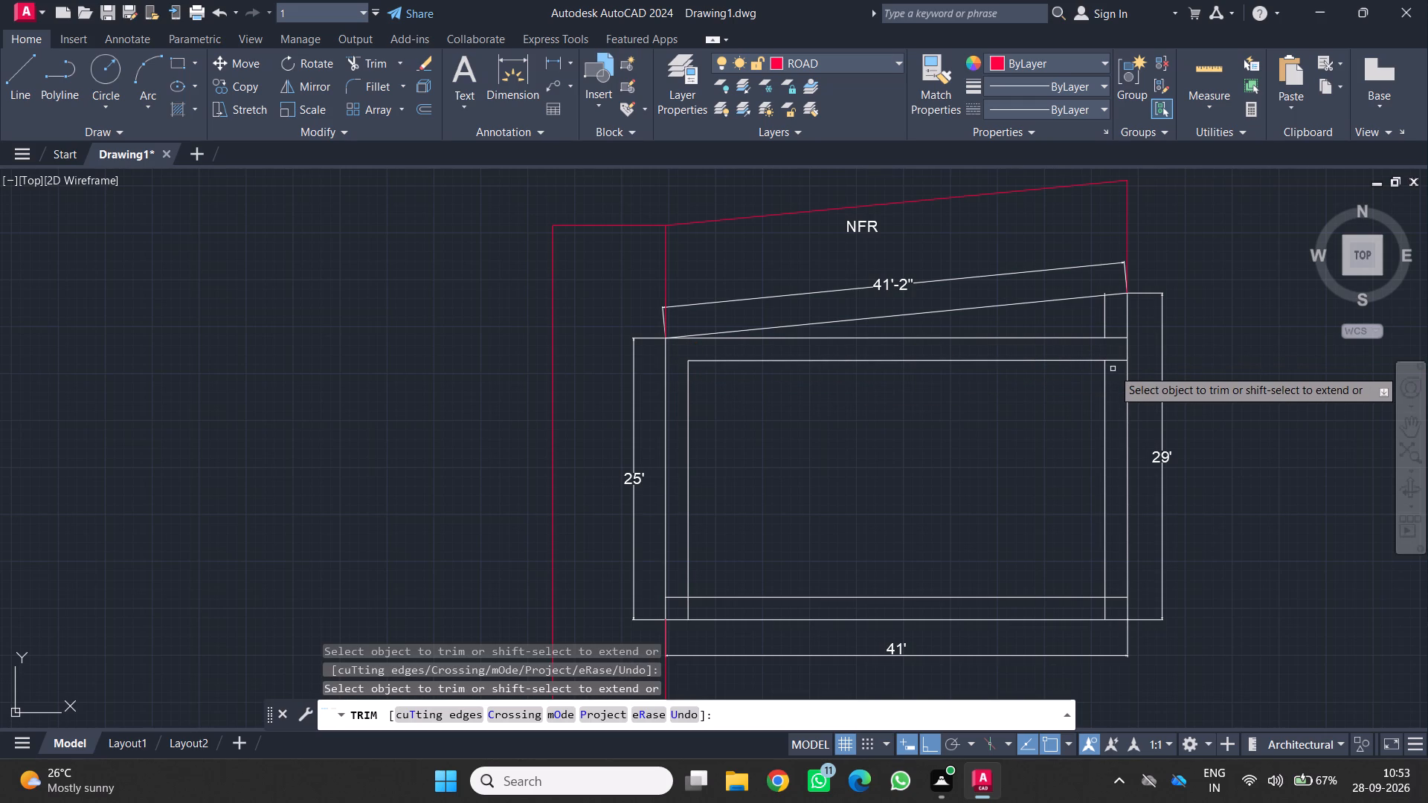
left_click(1115, 361)
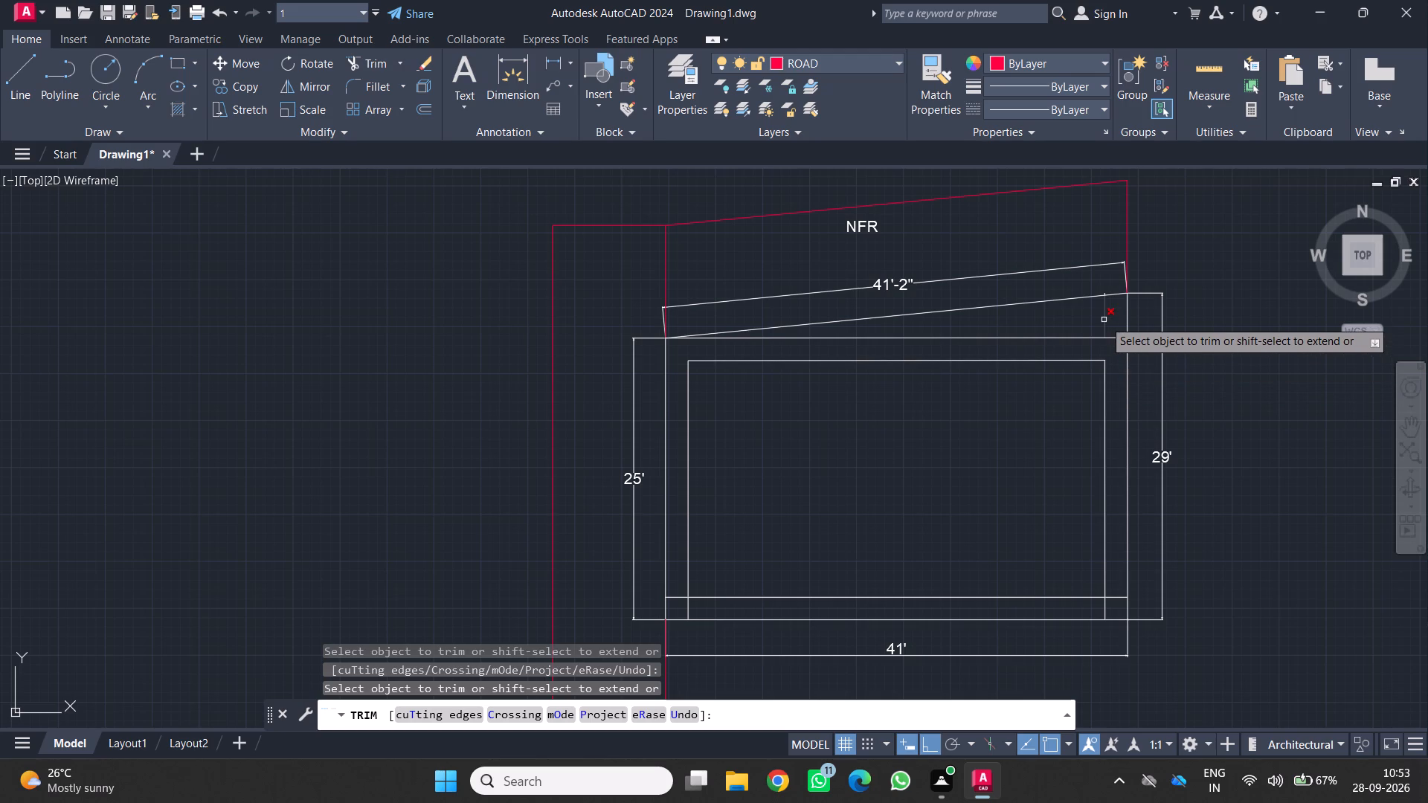
left_click(1104, 320)
scroll(1084, 312, "up", 2)
scroll(1119, 242, "up", 2)
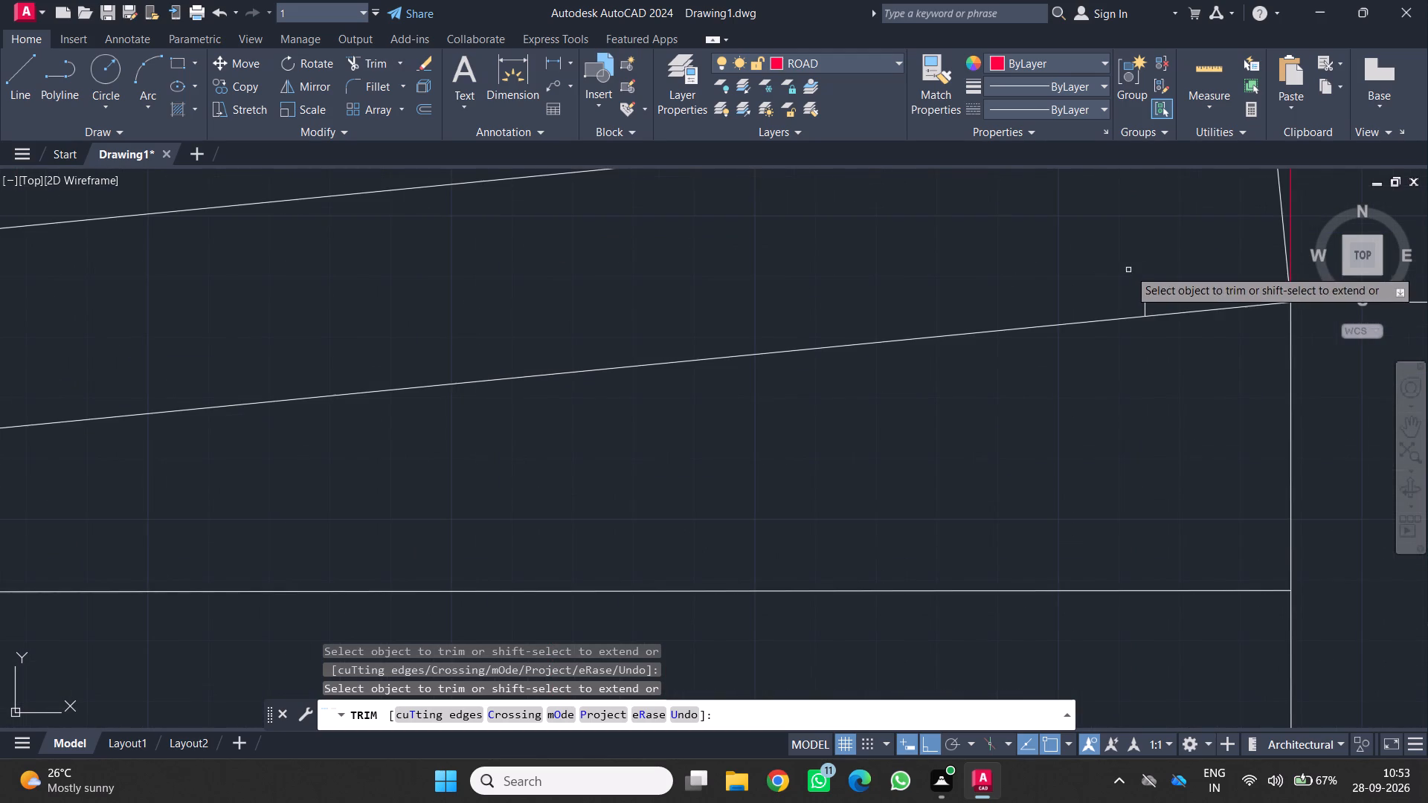
left_click_drag(1144, 307, 1151, 297)
Trim the inner offset lines' overhanging ends at the two lower corners, leaving a closed inner rectangle.
scroll(1128, 291, "down", 3)
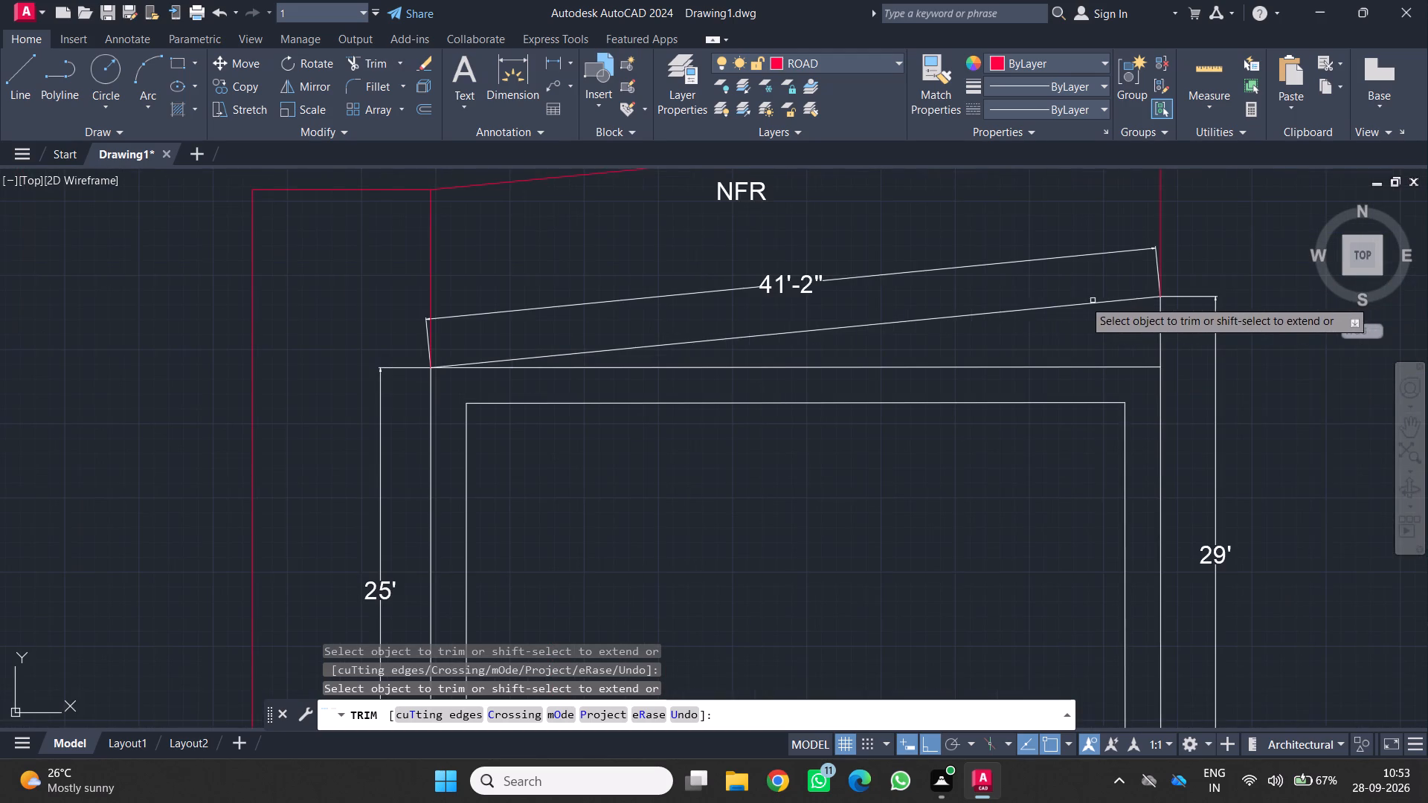
scroll(970, 447, "down", 1)
middle_click_drag(970, 447, 945, 325)
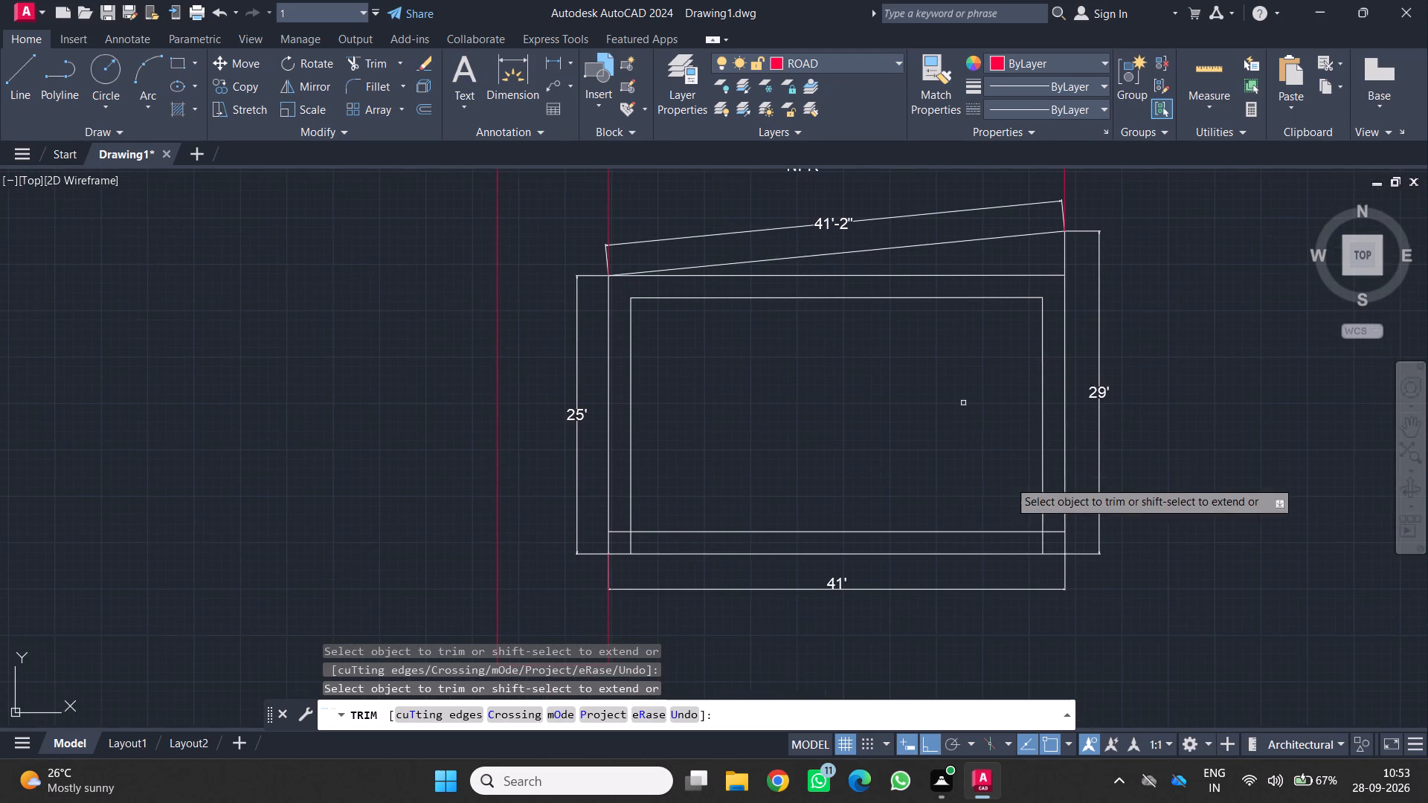
scroll(1017, 493, "up", 1)
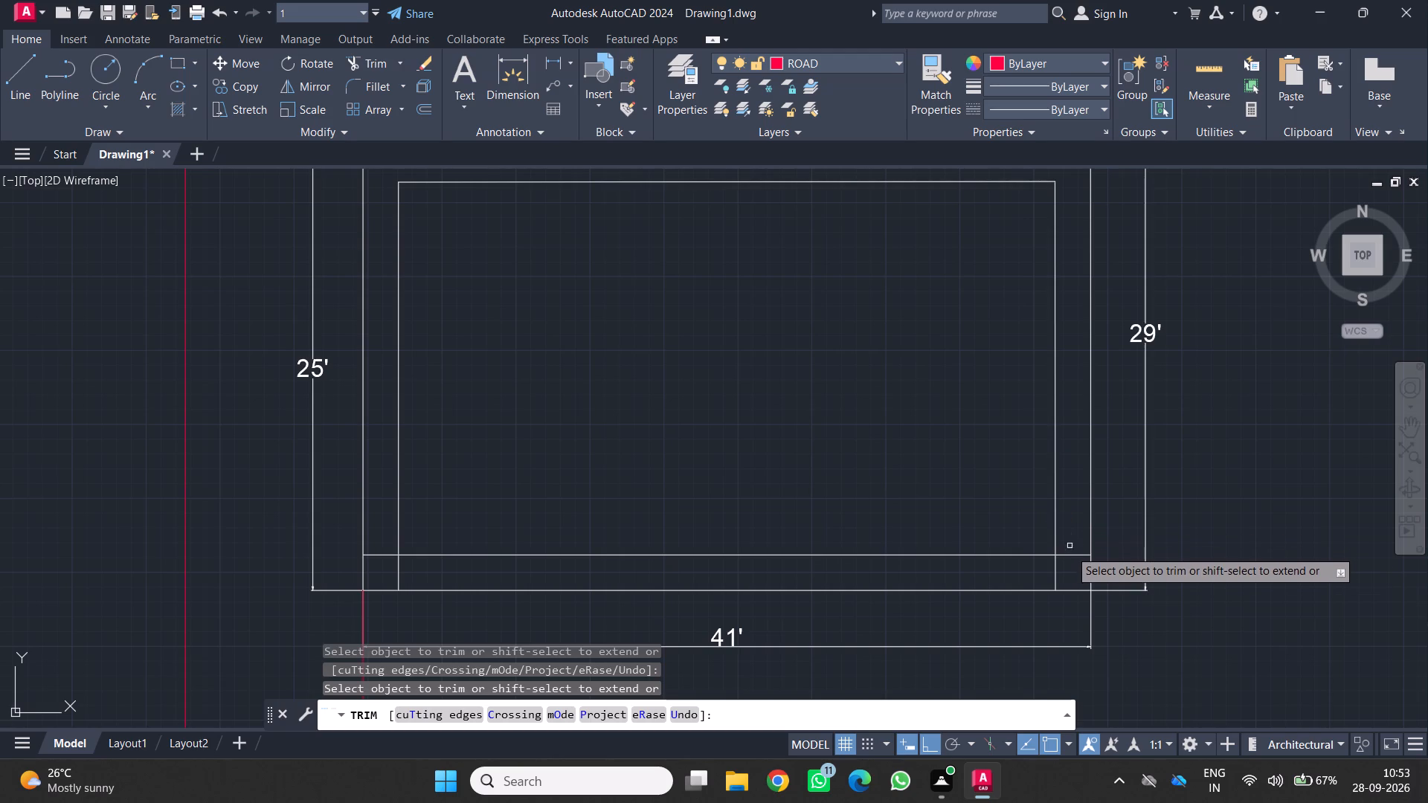
left_click(1070, 555)
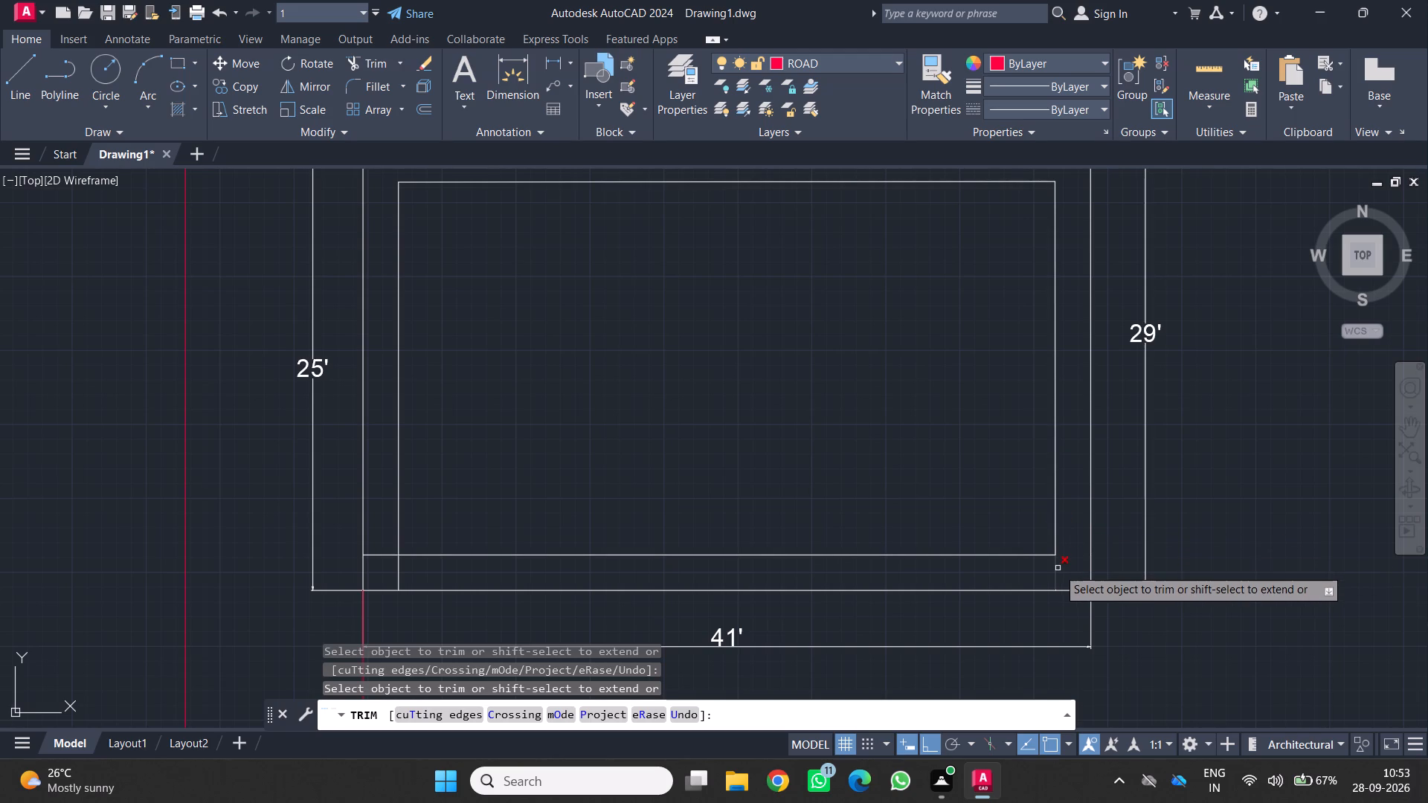
left_click(1058, 568)
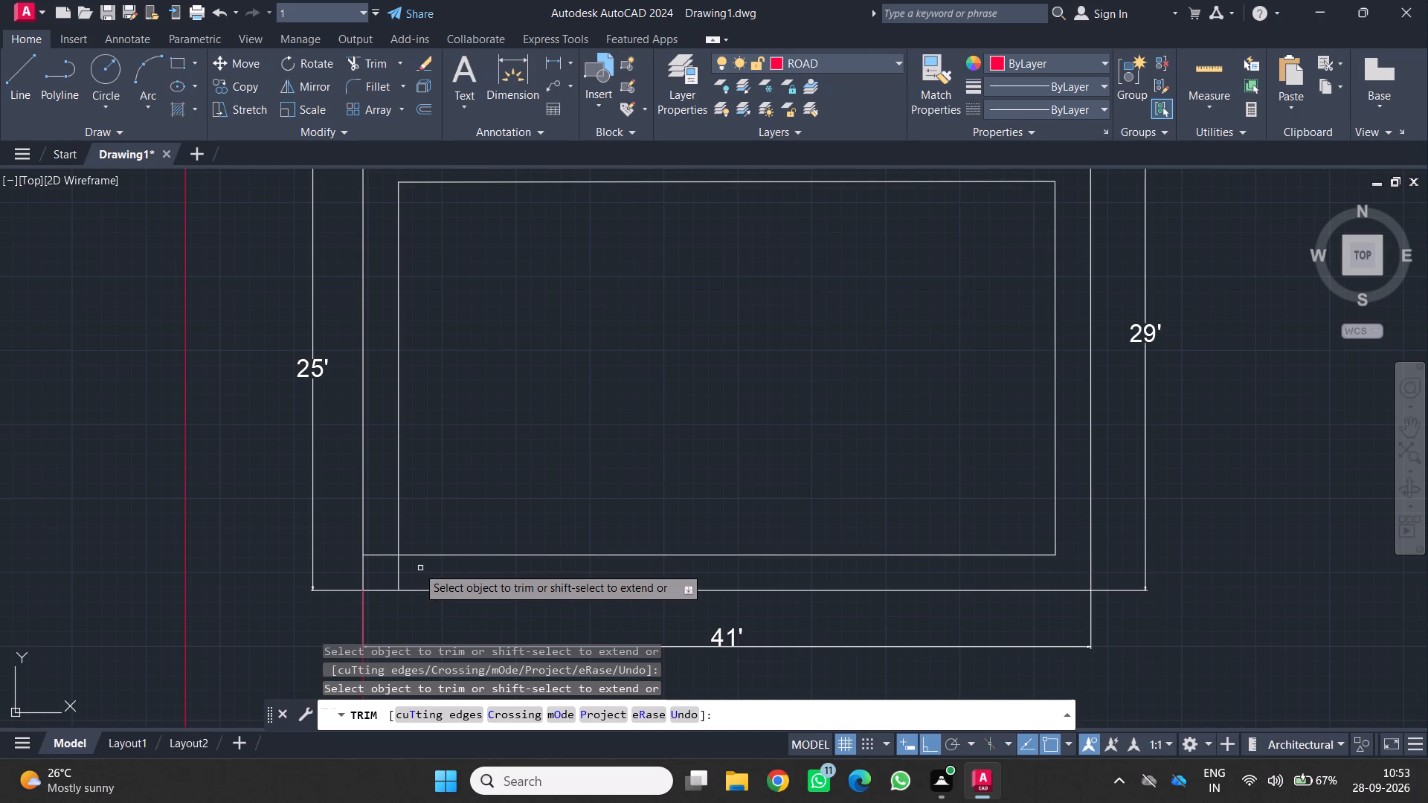
left_click(399, 567)
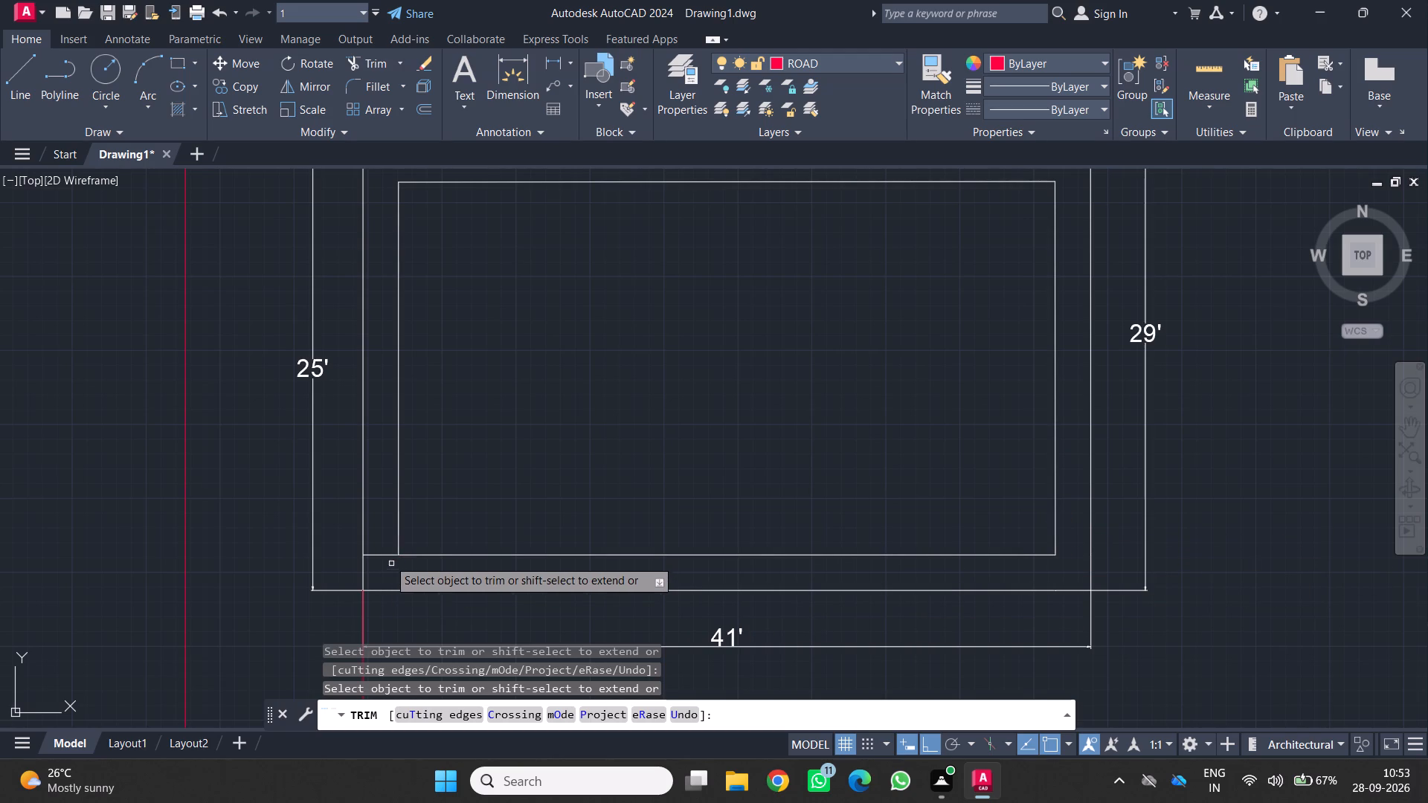
left_click(387, 557)
scroll(387, 557, "down", 3)
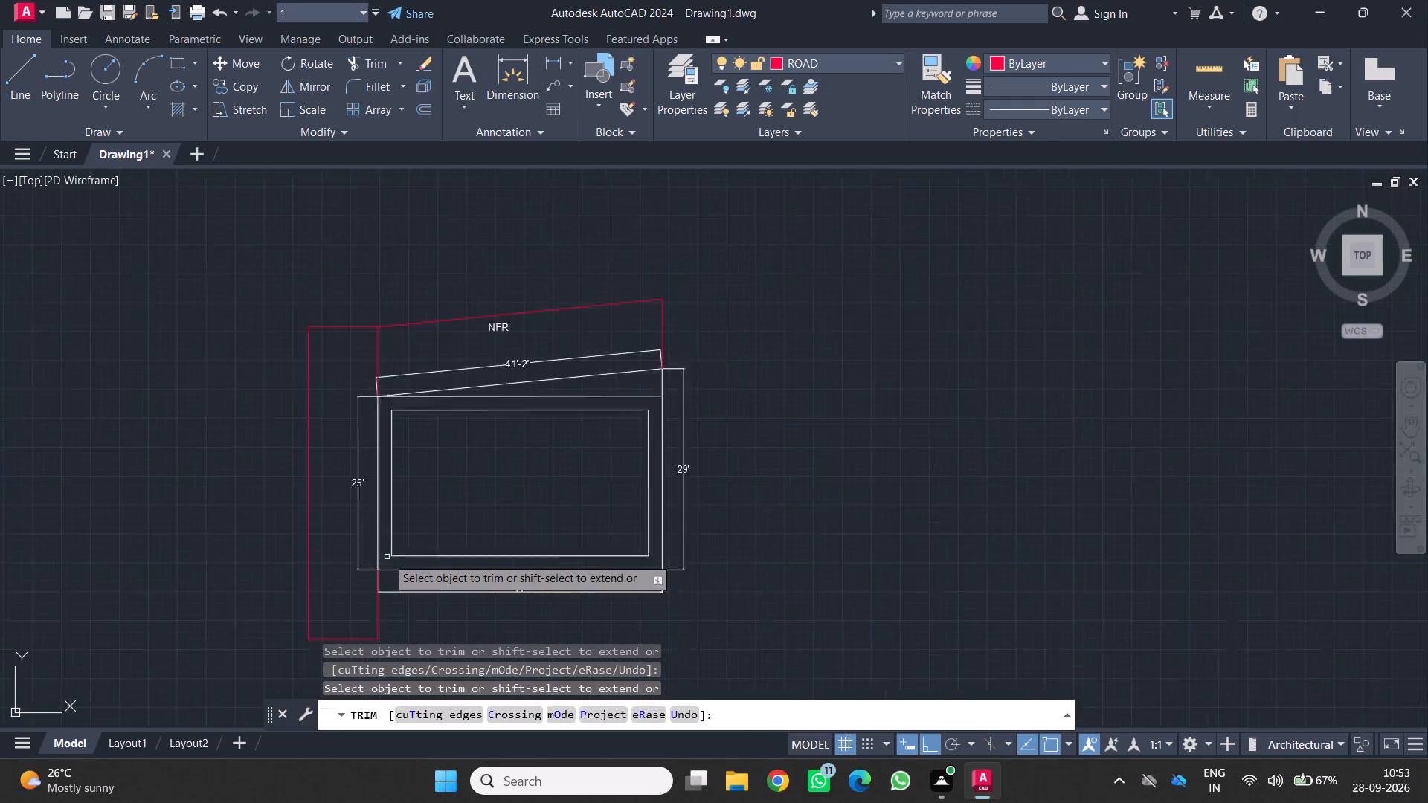
scroll(431, 513, "up", 1)
middle_click_drag(435, 513, 523, 516)
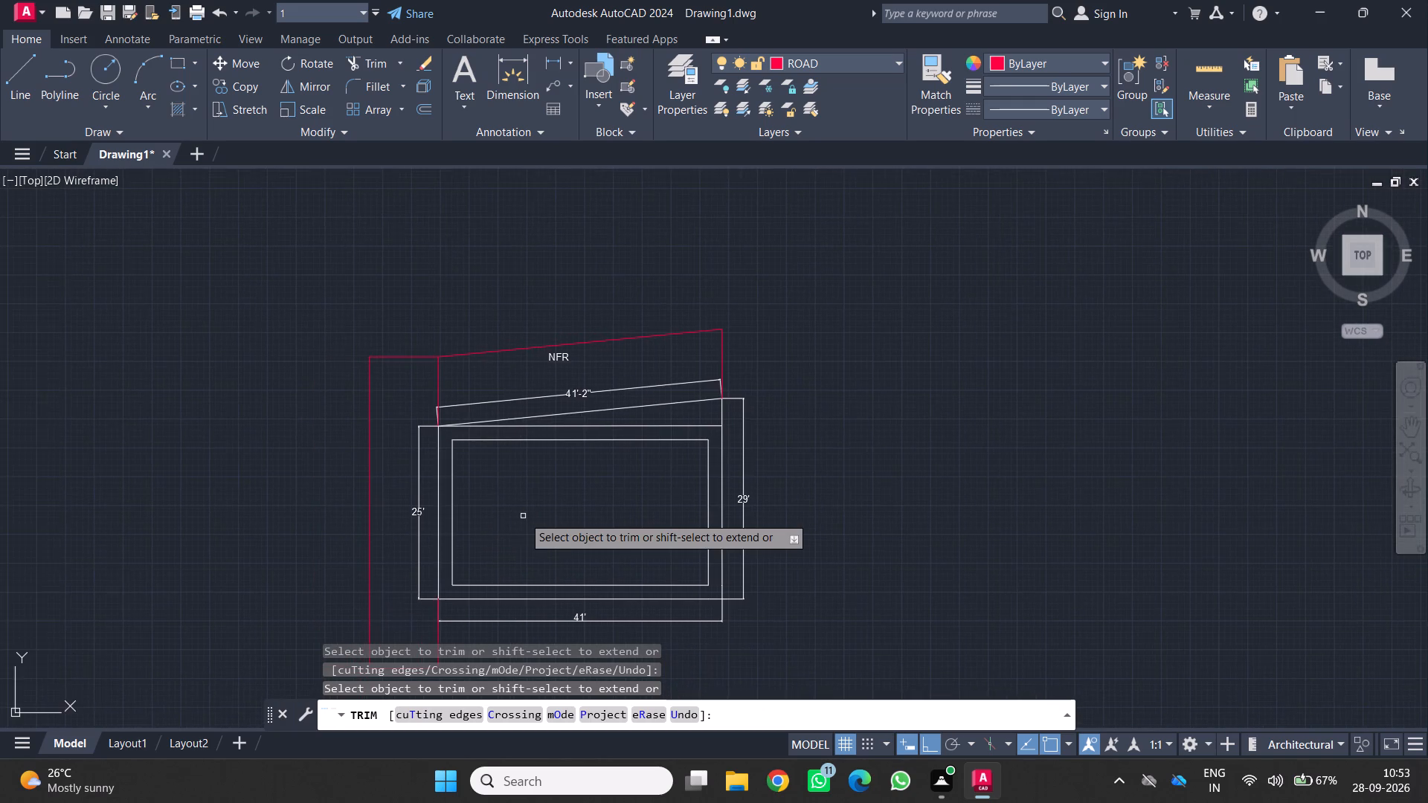
scroll(508, 512, "up", 2)
key("Escape")
Offset the inner rectangle's top line by 9" downward, into the rectangle.
scroll(509, 494, "down", 2)
middle_click_drag(517, 493, 687, 338)
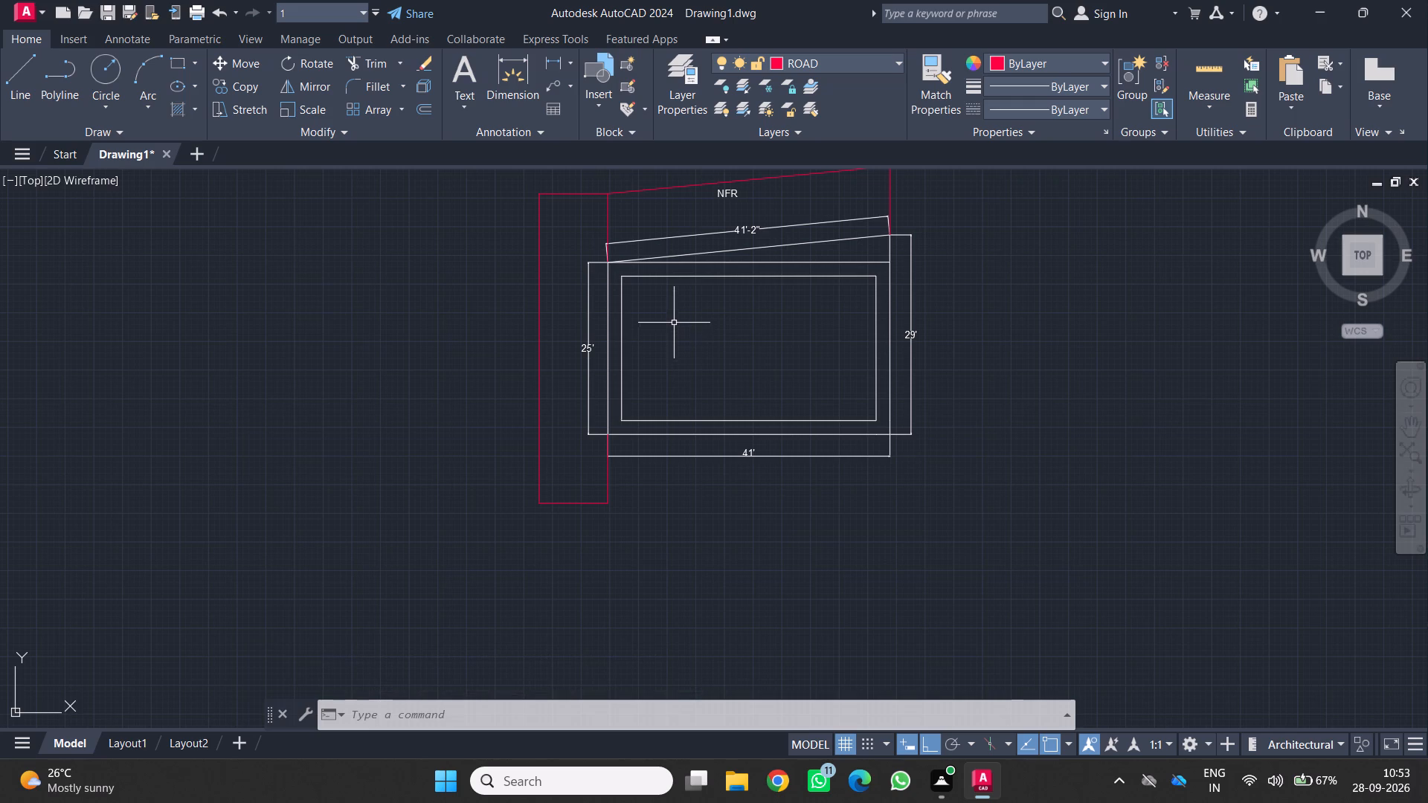
scroll(686, 302, "up", 1)
middle_click_drag(682, 295, 672, 318)
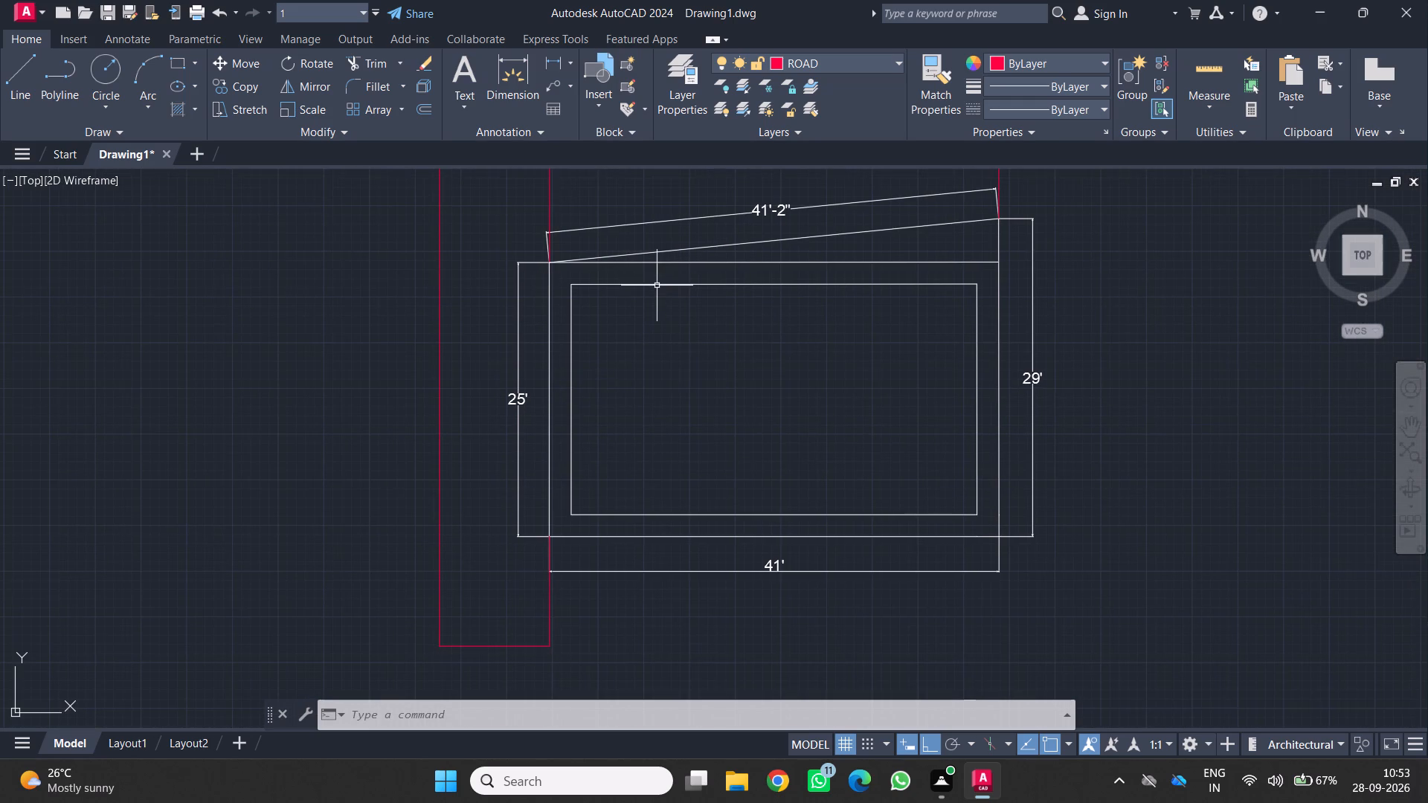
left_click(657, 286)
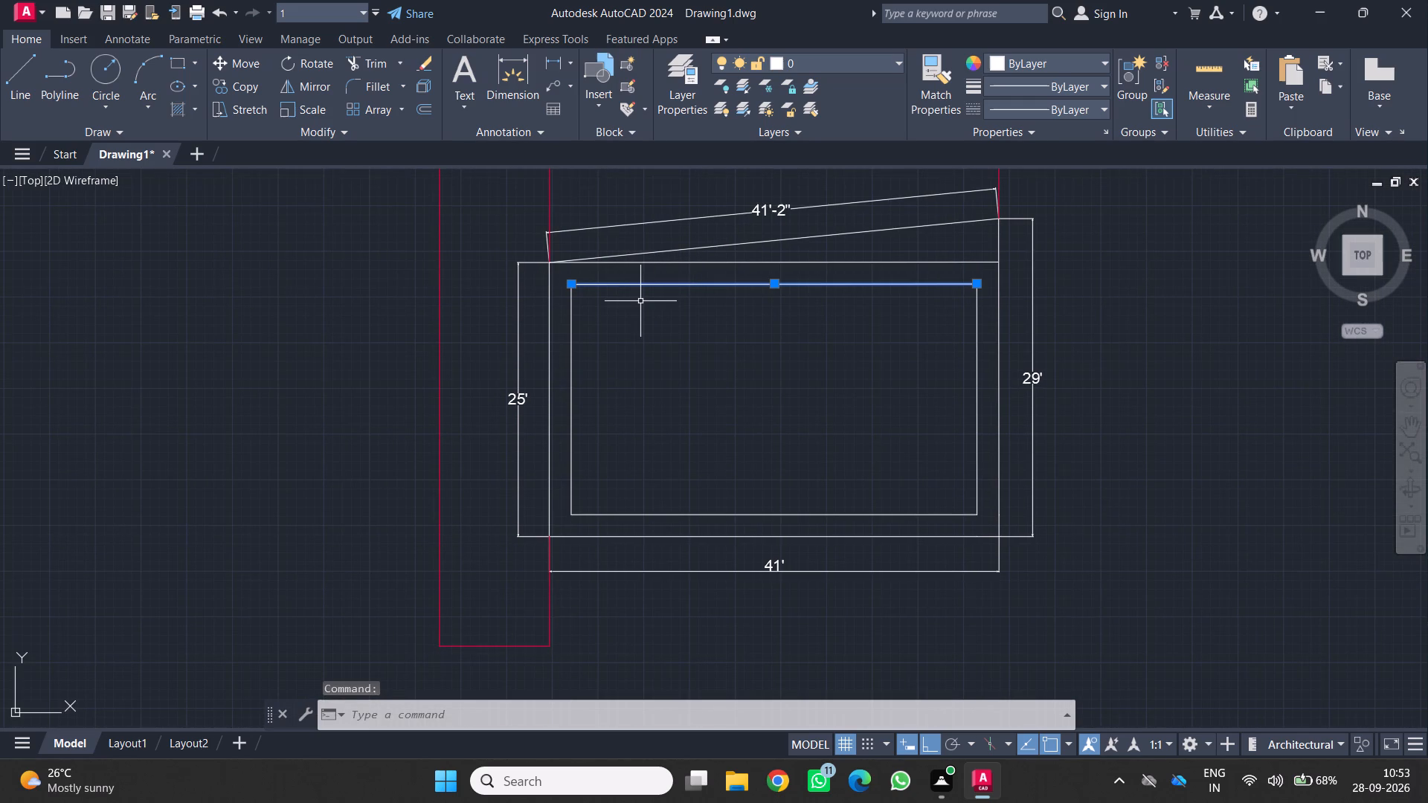
key("o")
key("Return")
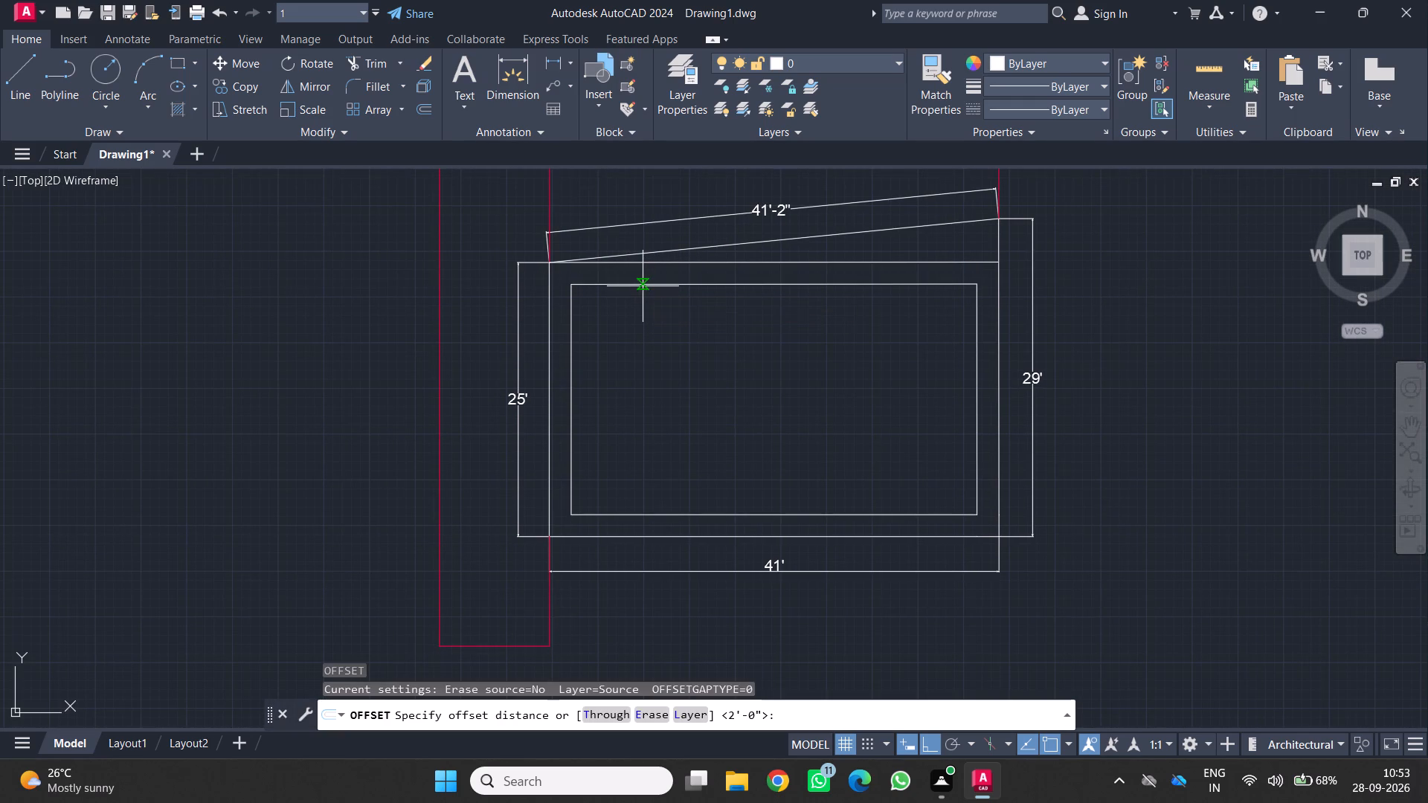
left_click(643, 286)
key("9")
key("Return")
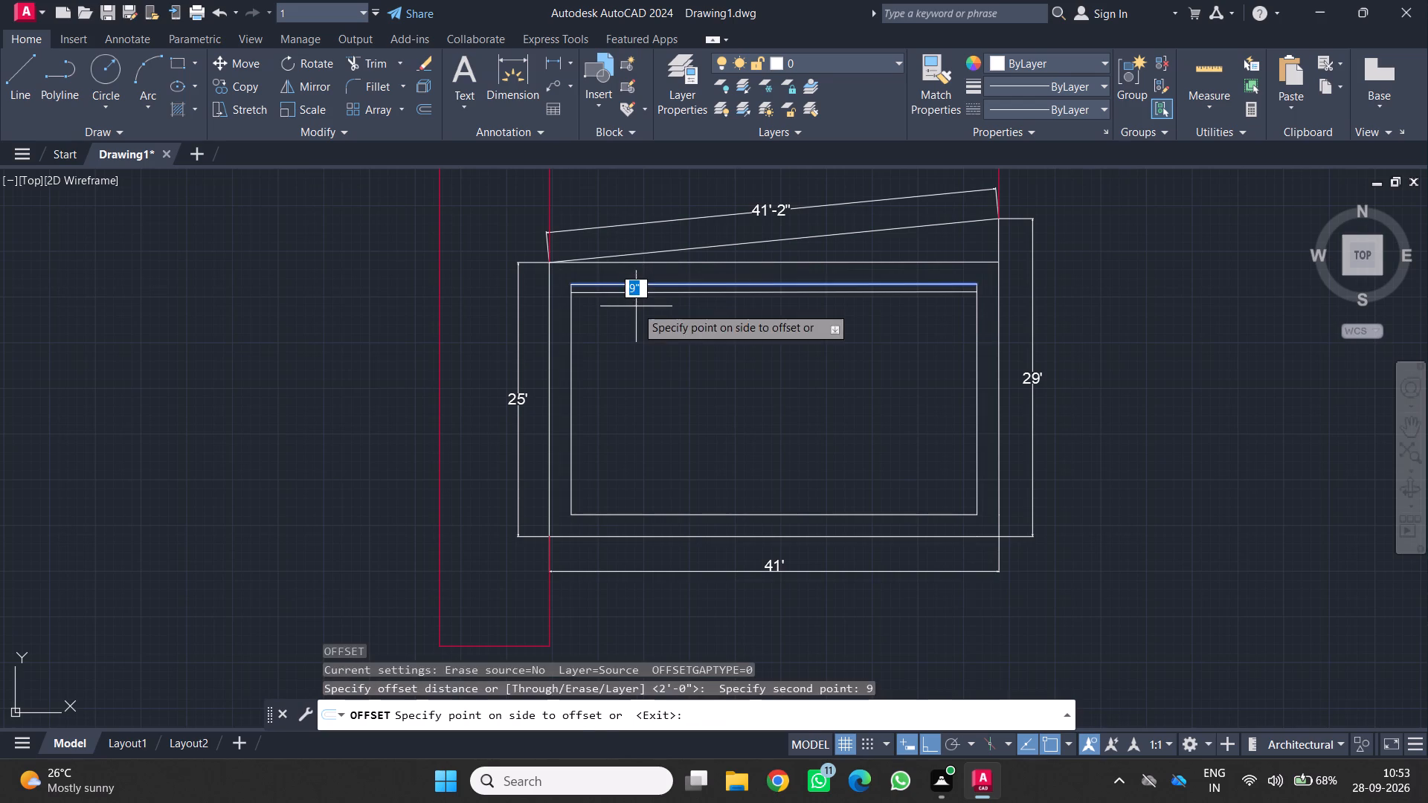
left_click(636, 306)
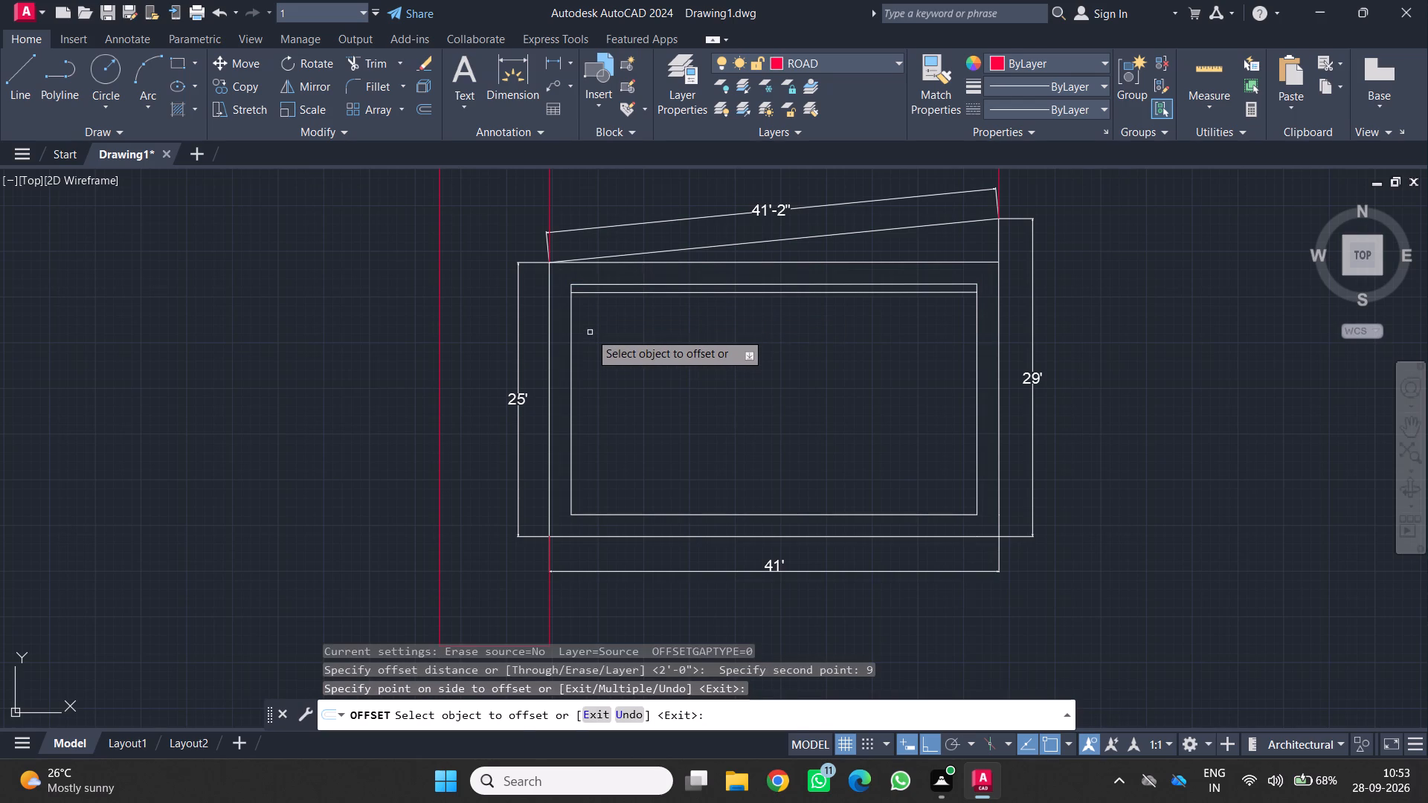
Offset the lower of the two closely spaced top lines by 8' downward, inside the inner rectangle.
left_click(641, 294)
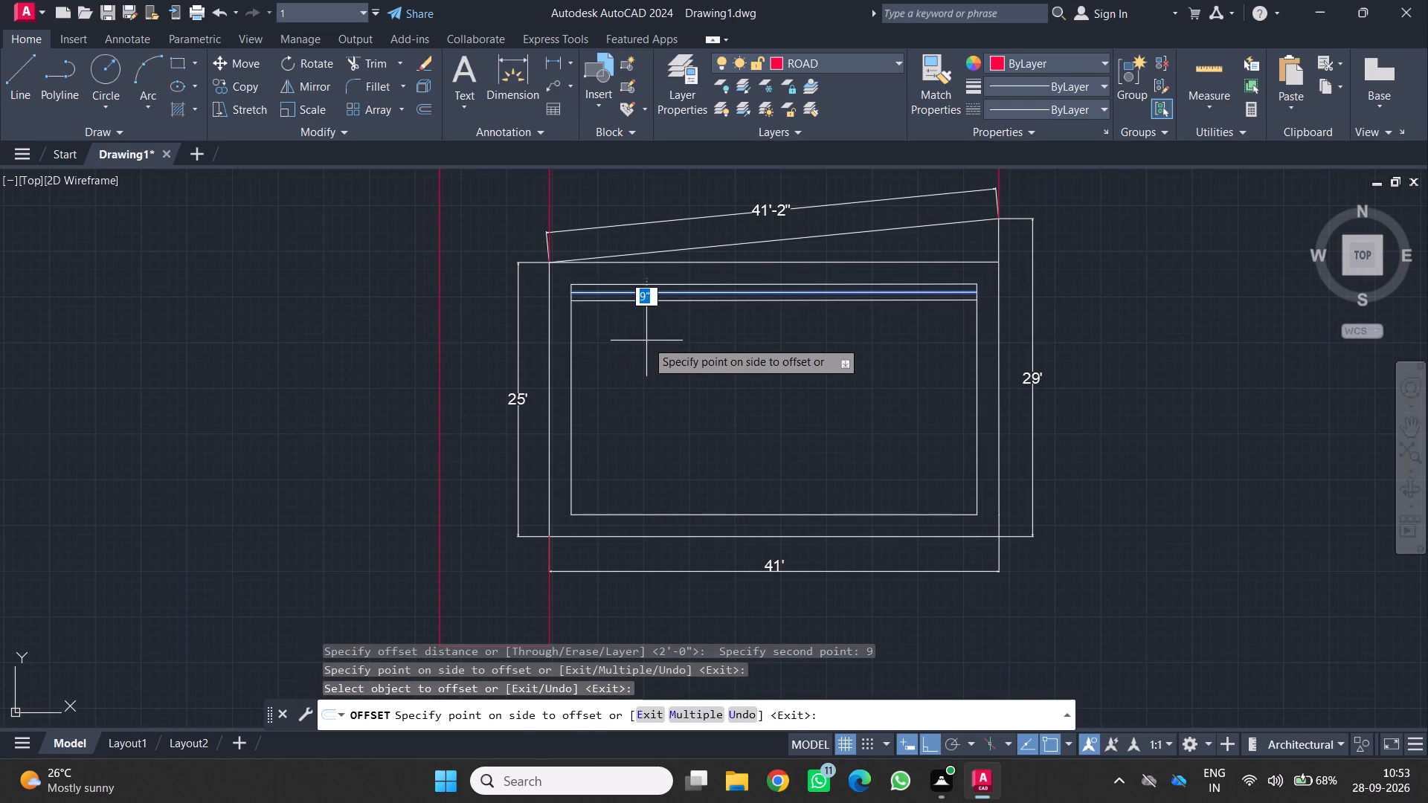
type("8'")
key("Return")
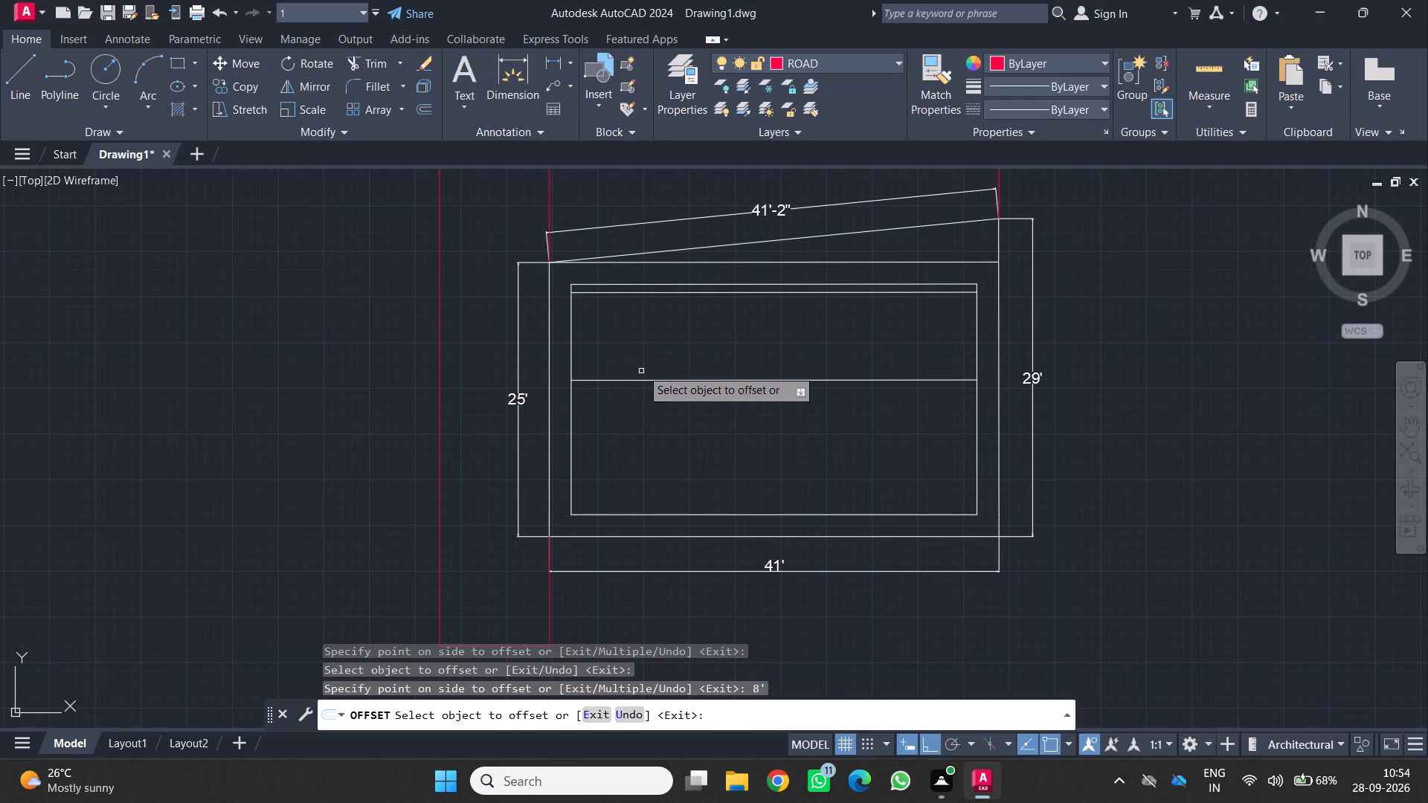
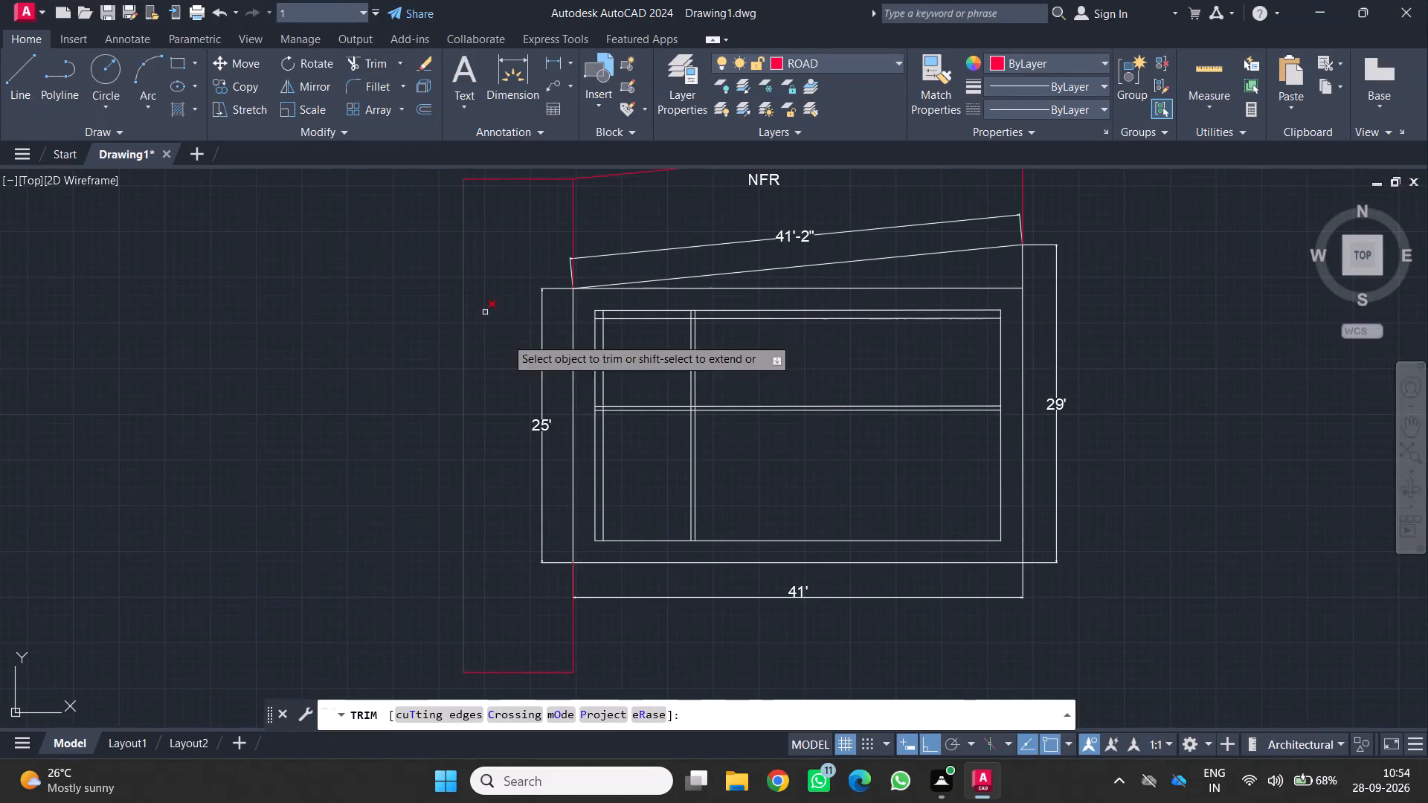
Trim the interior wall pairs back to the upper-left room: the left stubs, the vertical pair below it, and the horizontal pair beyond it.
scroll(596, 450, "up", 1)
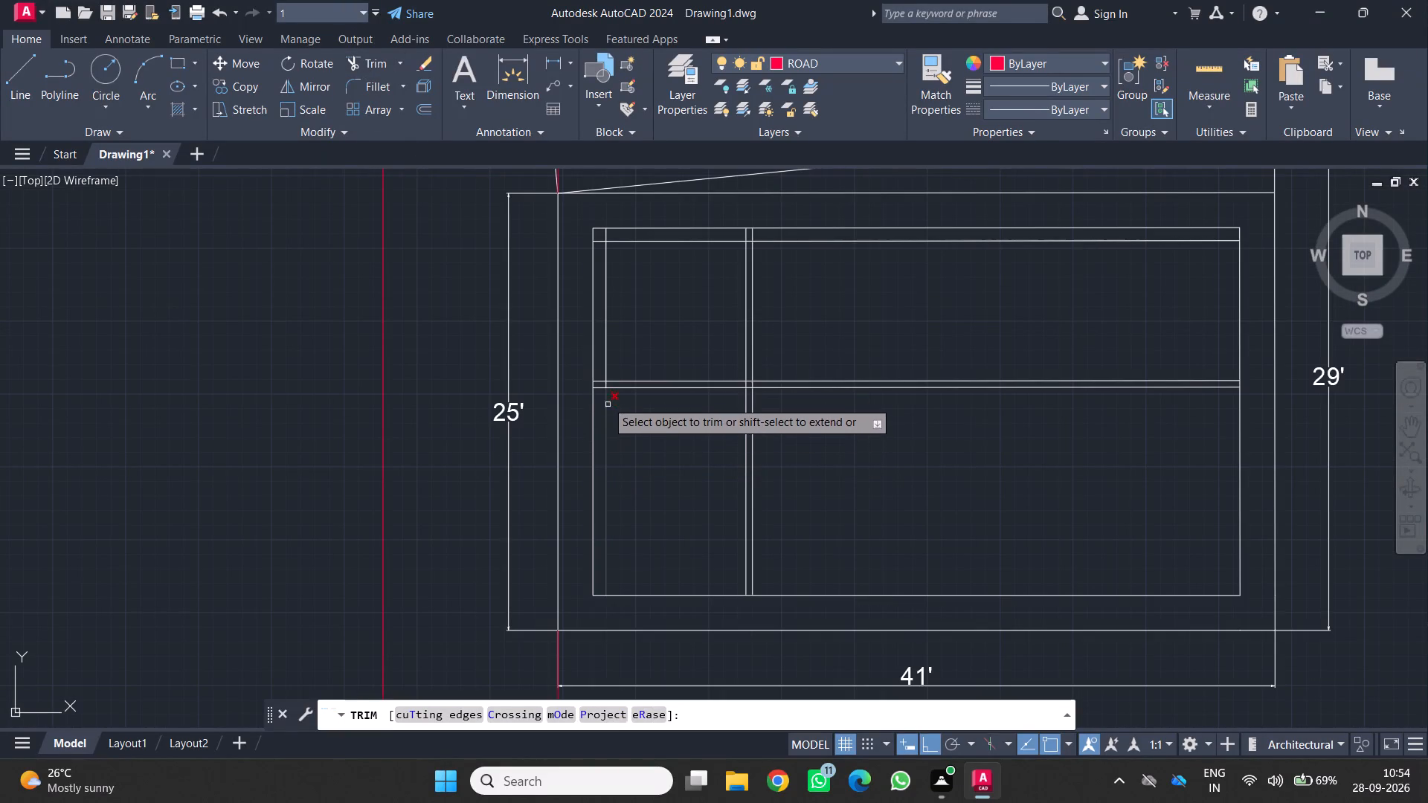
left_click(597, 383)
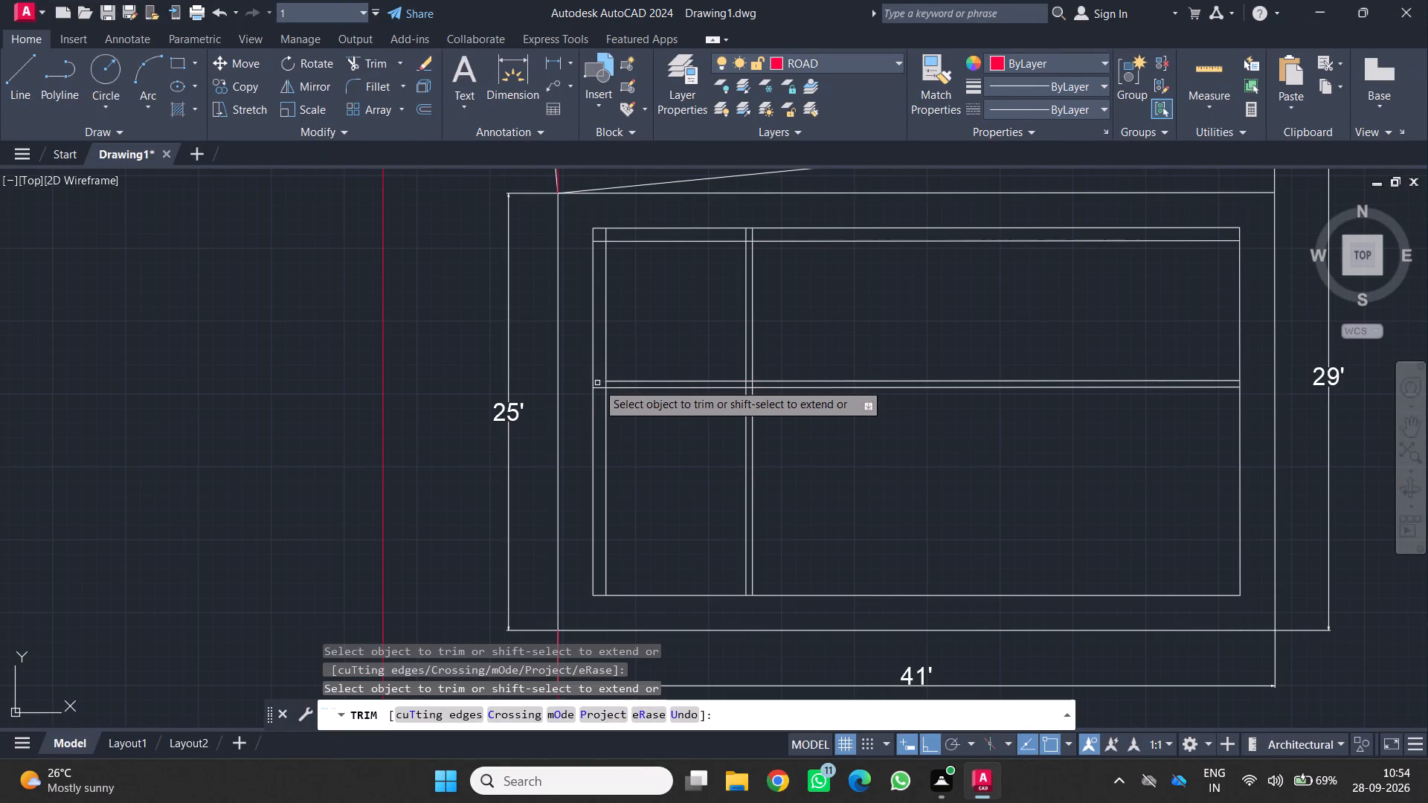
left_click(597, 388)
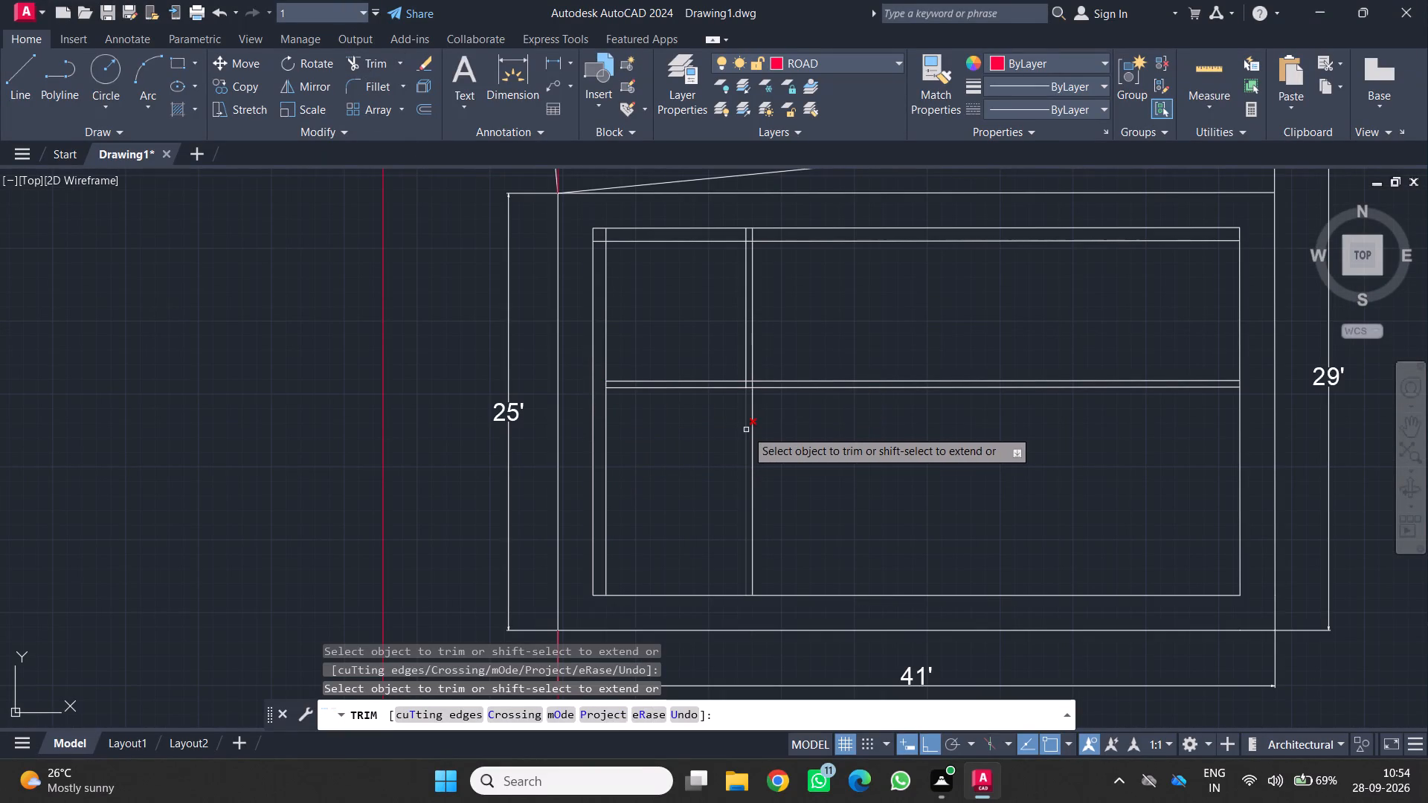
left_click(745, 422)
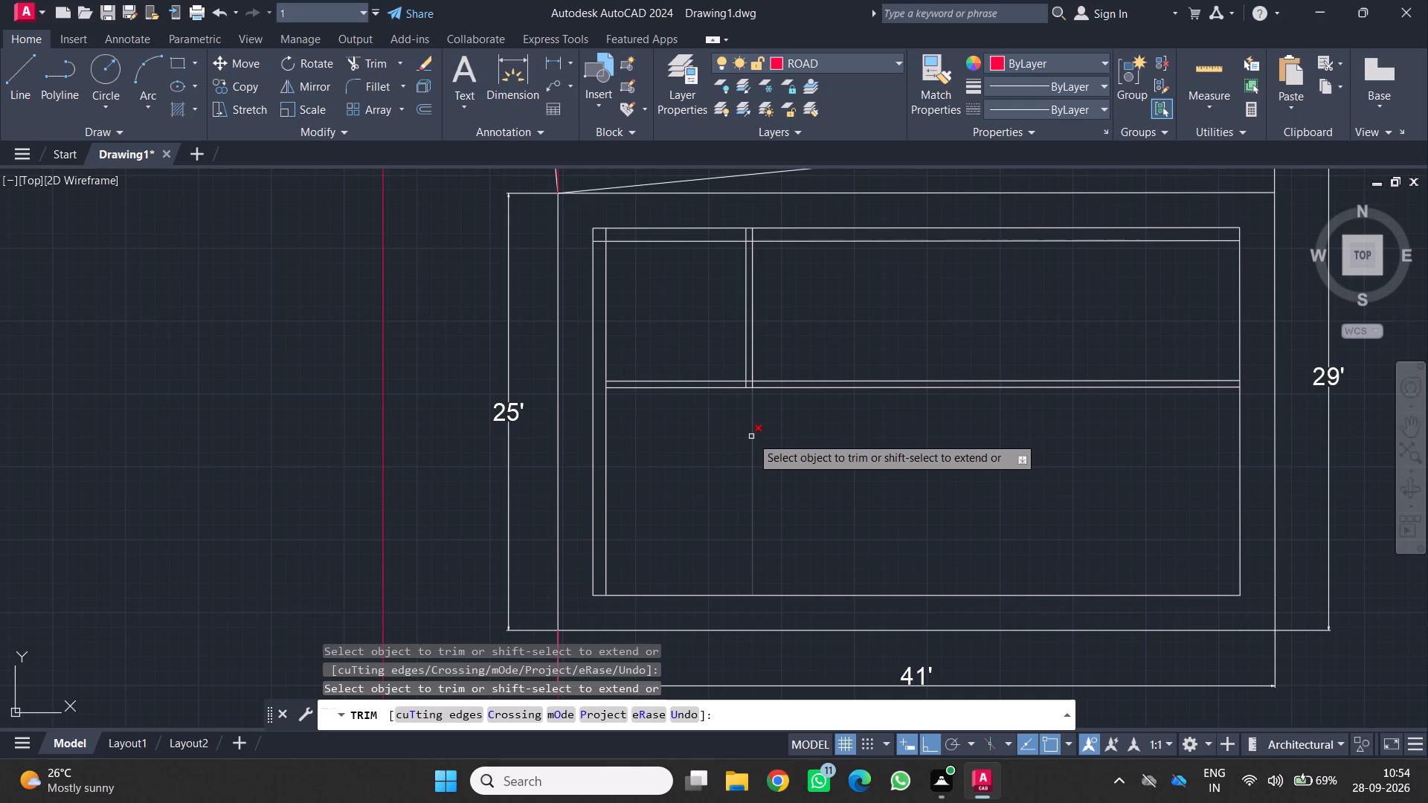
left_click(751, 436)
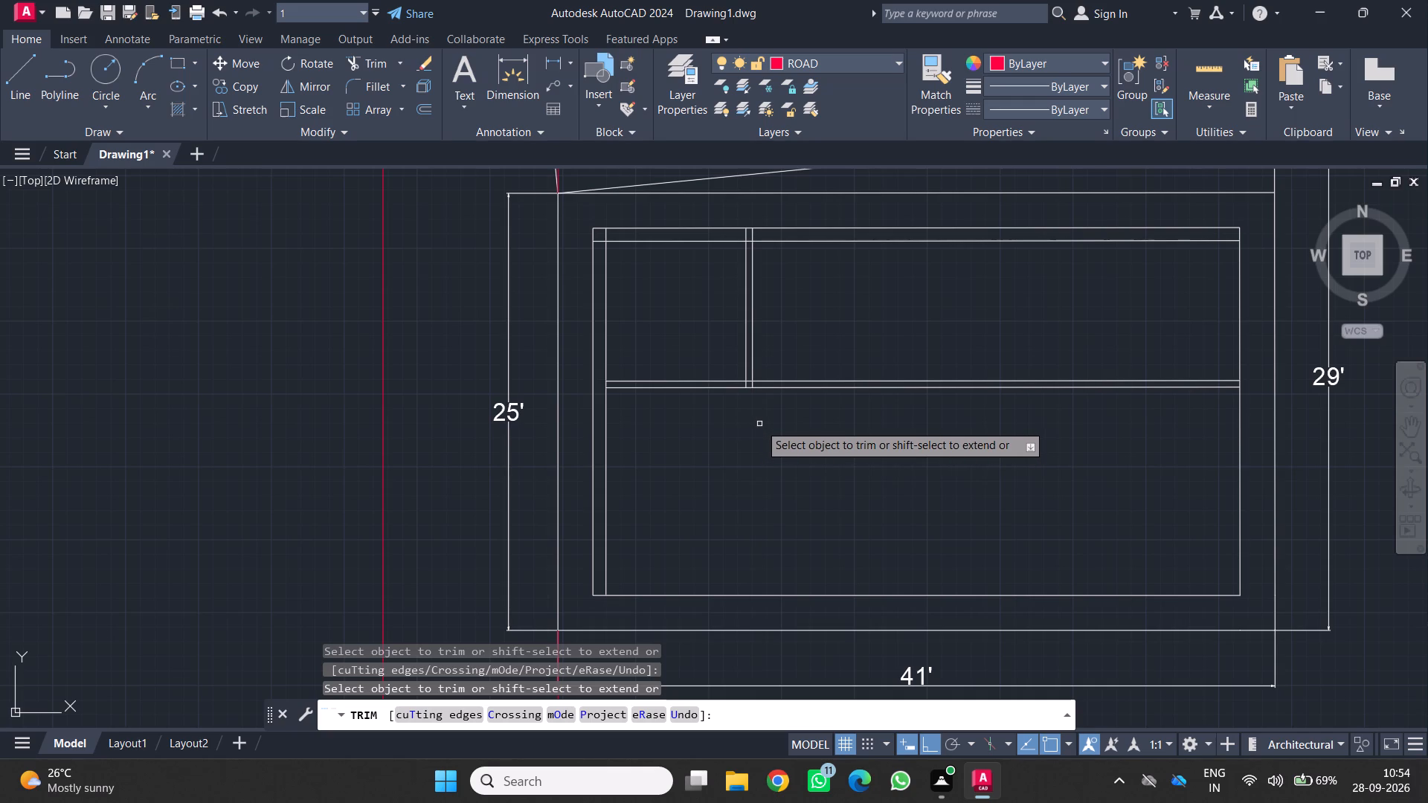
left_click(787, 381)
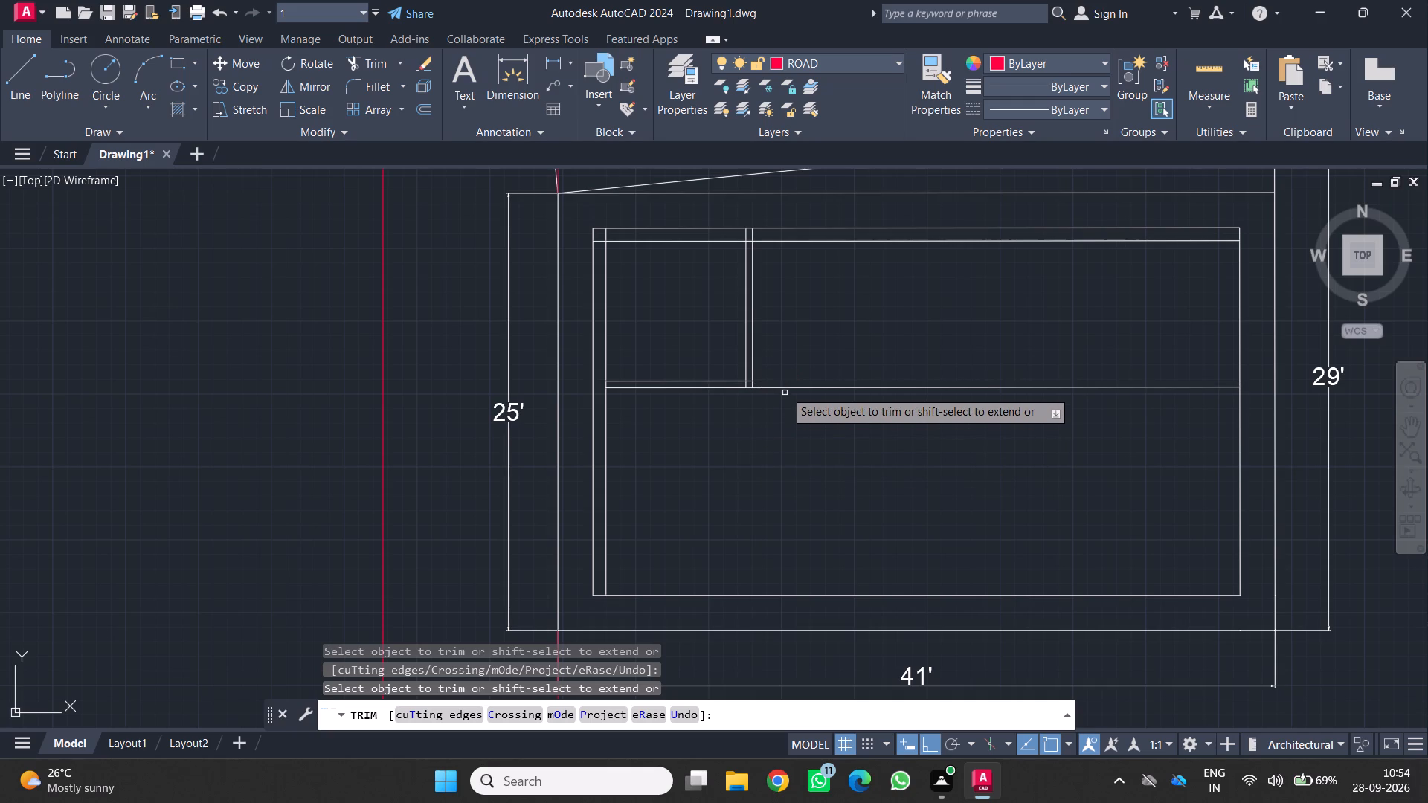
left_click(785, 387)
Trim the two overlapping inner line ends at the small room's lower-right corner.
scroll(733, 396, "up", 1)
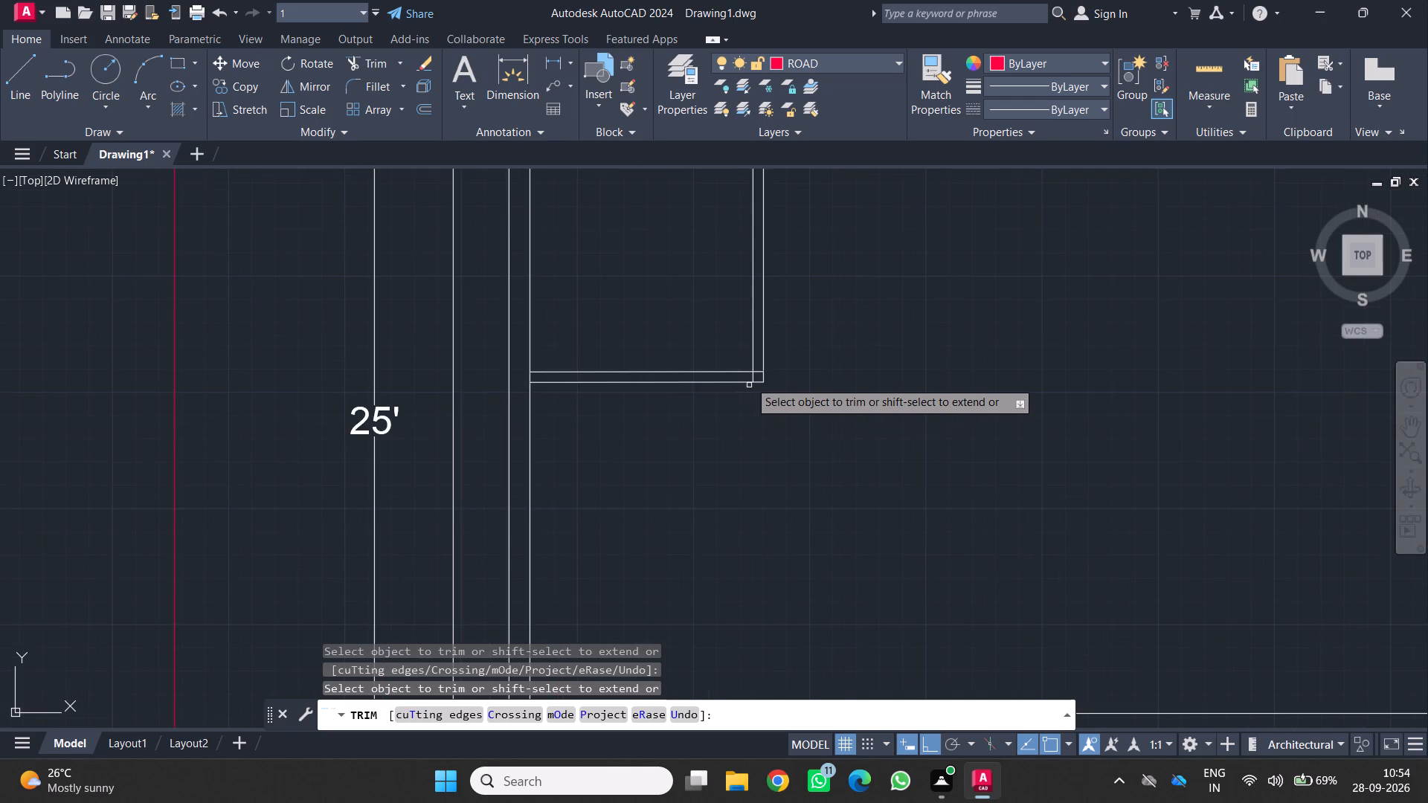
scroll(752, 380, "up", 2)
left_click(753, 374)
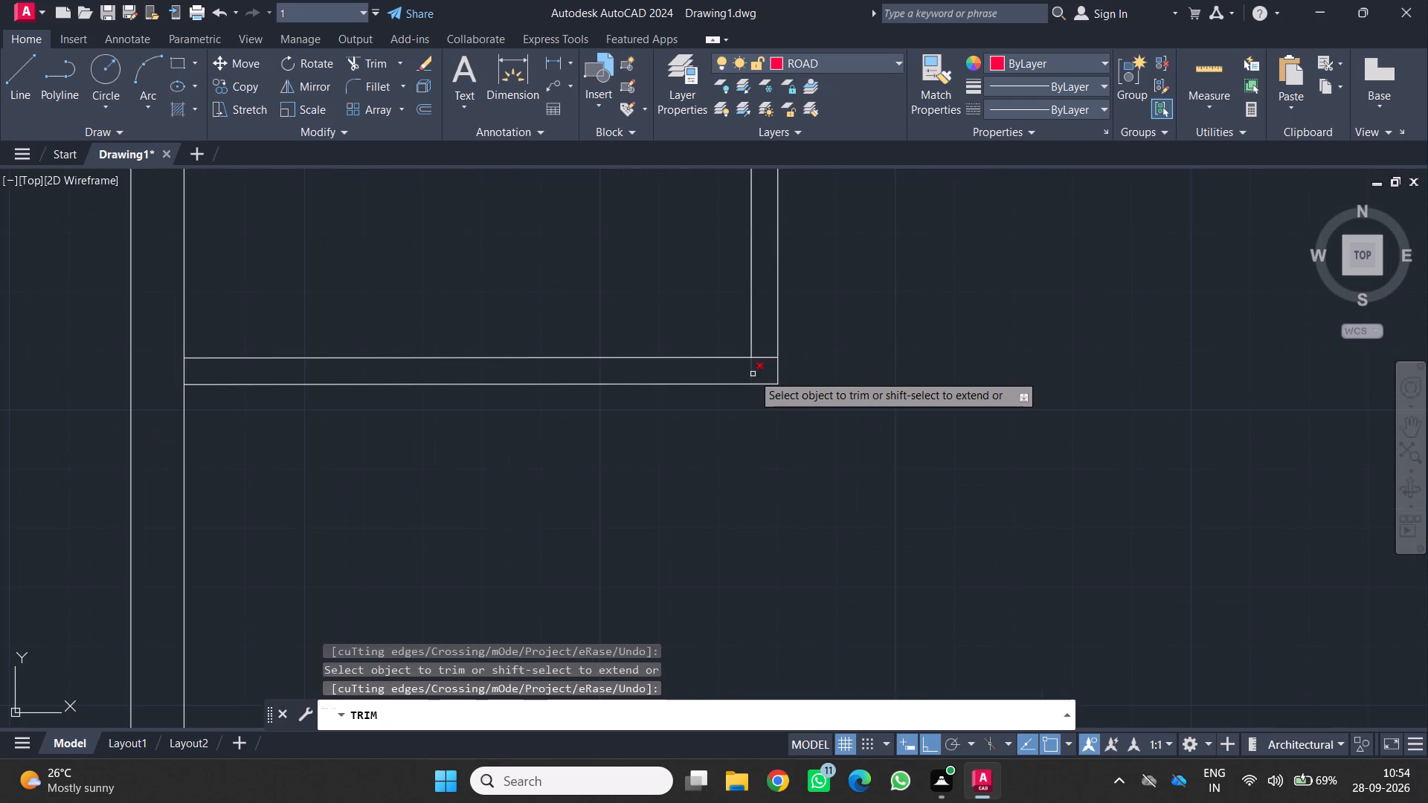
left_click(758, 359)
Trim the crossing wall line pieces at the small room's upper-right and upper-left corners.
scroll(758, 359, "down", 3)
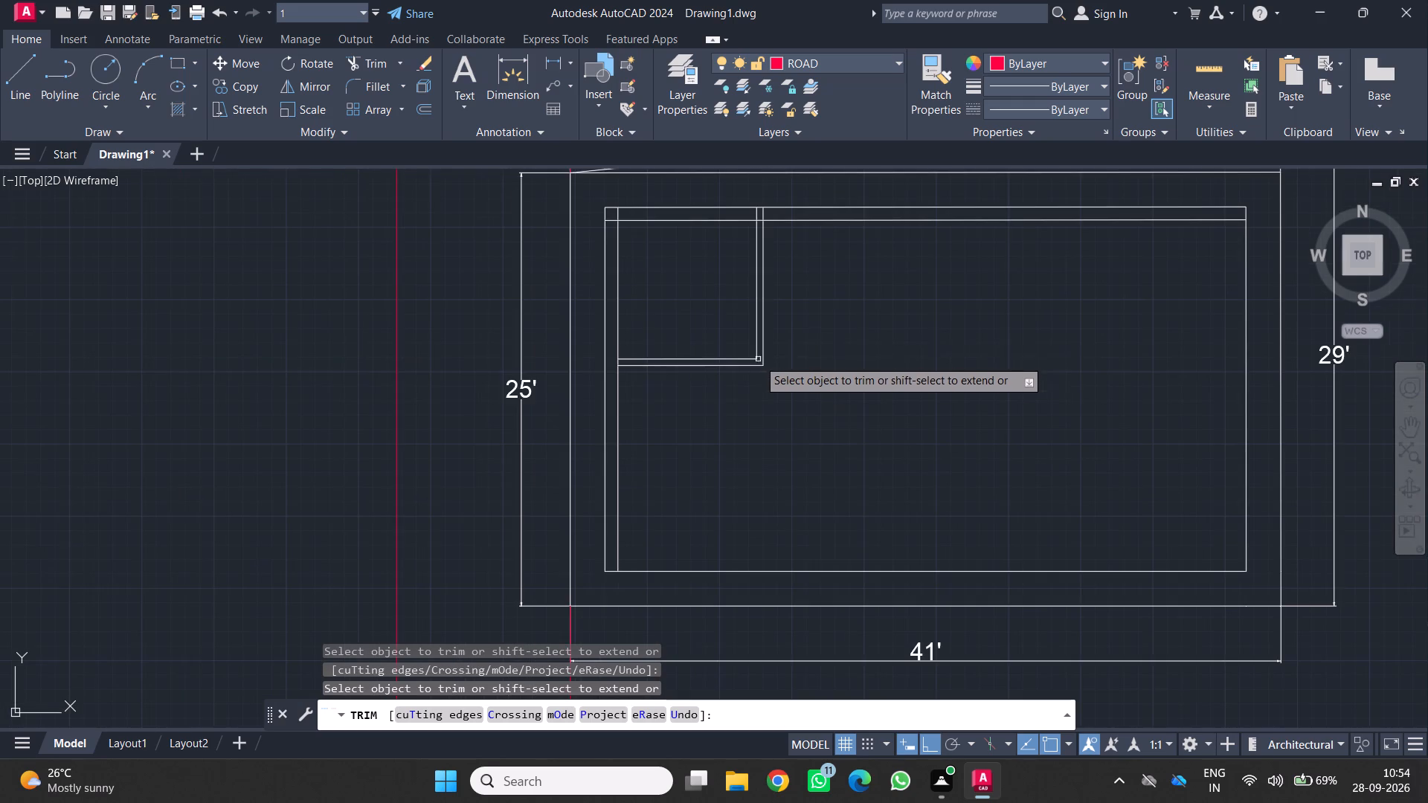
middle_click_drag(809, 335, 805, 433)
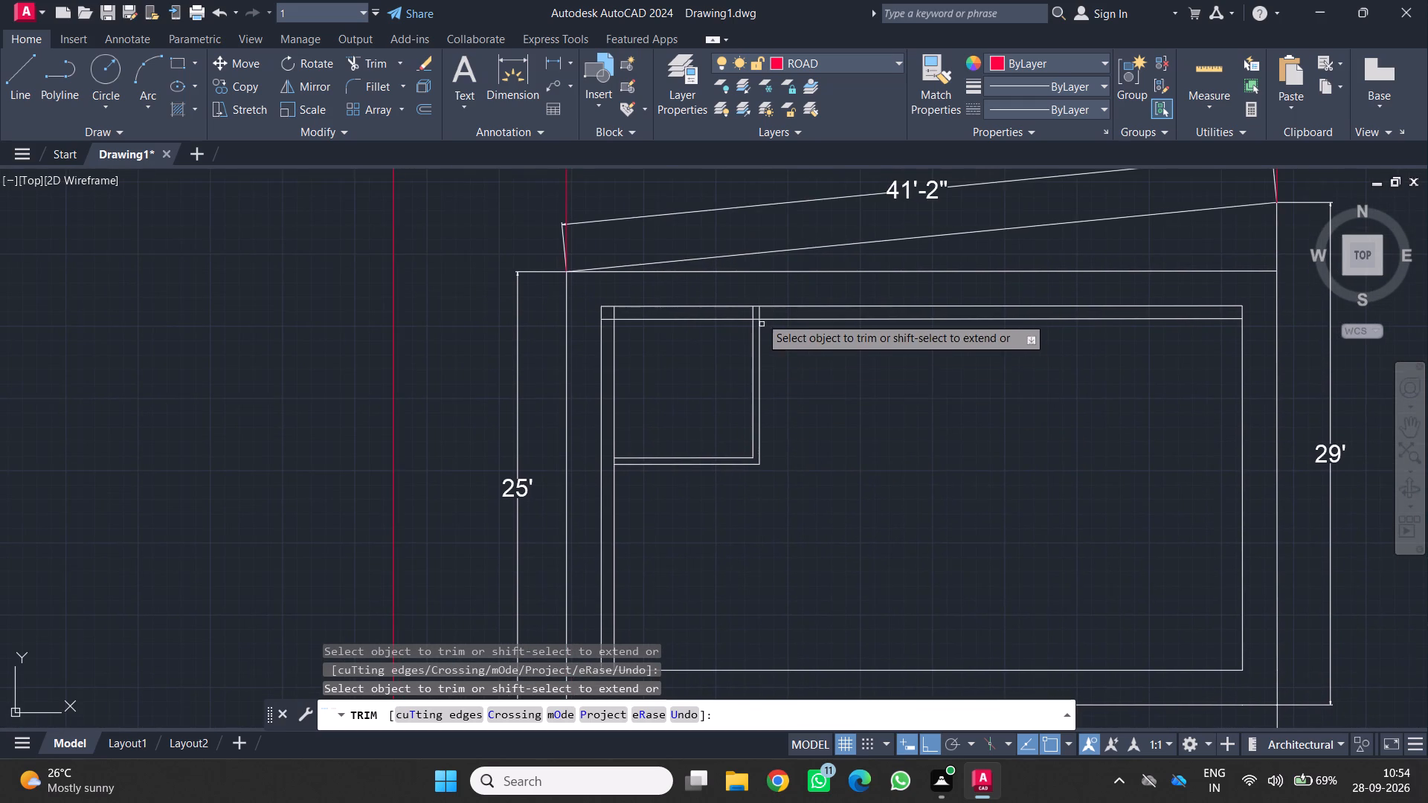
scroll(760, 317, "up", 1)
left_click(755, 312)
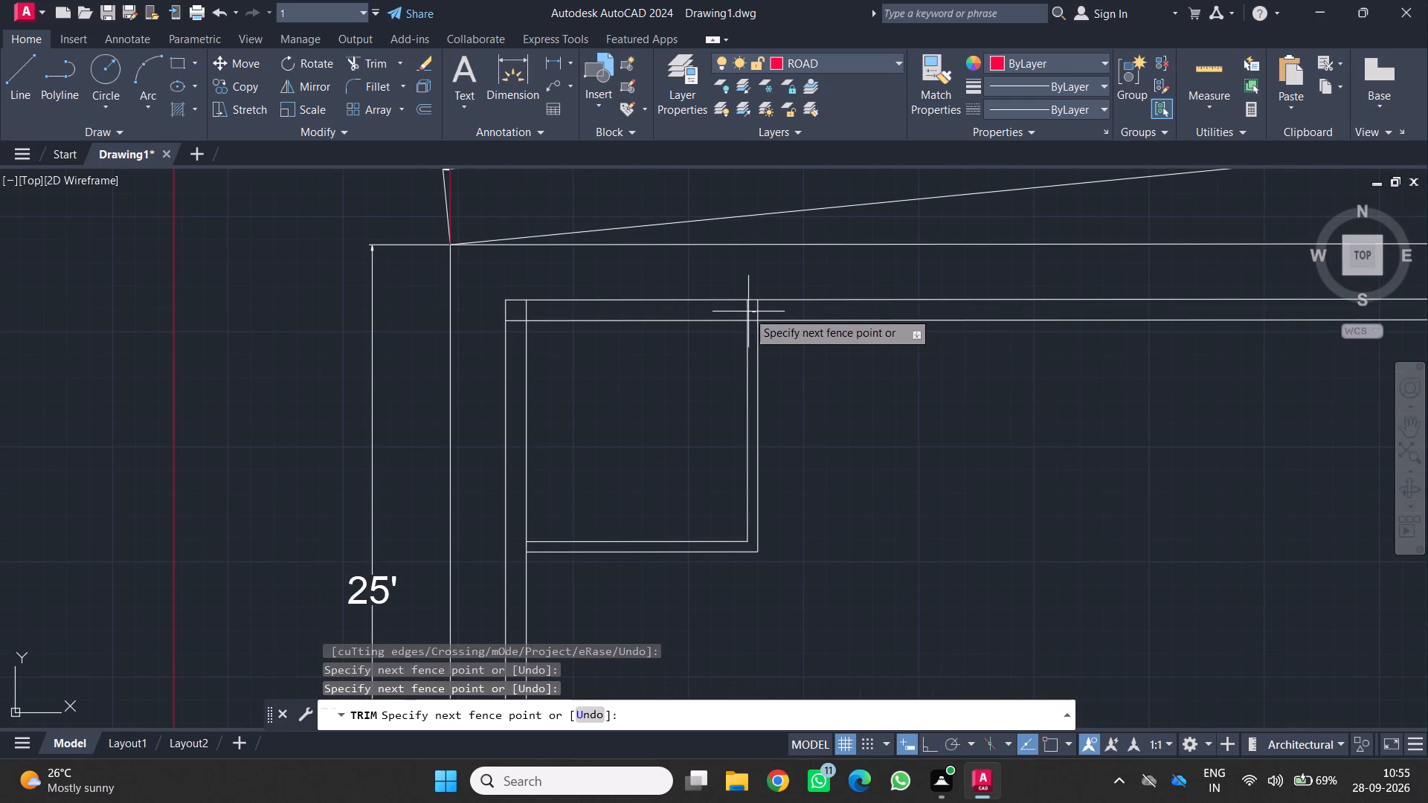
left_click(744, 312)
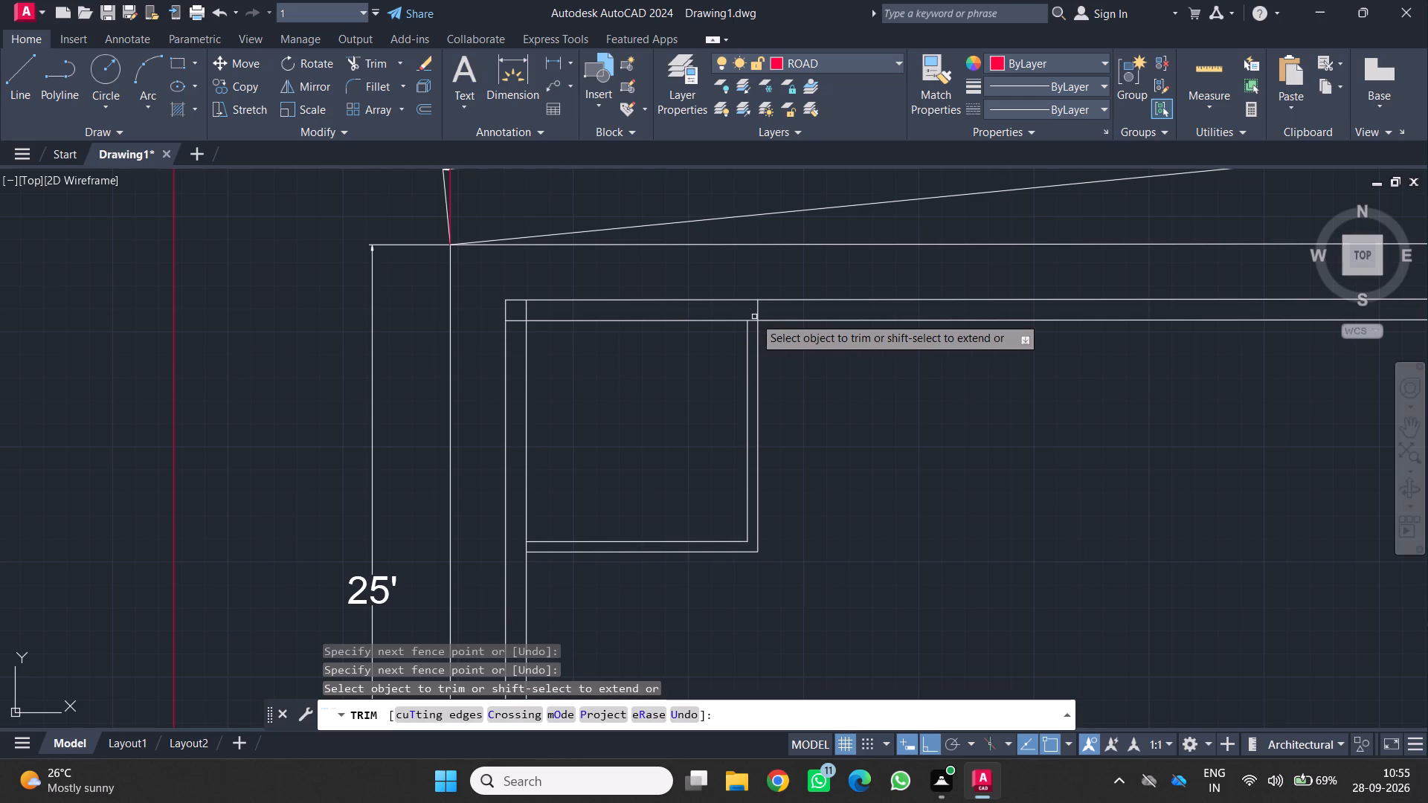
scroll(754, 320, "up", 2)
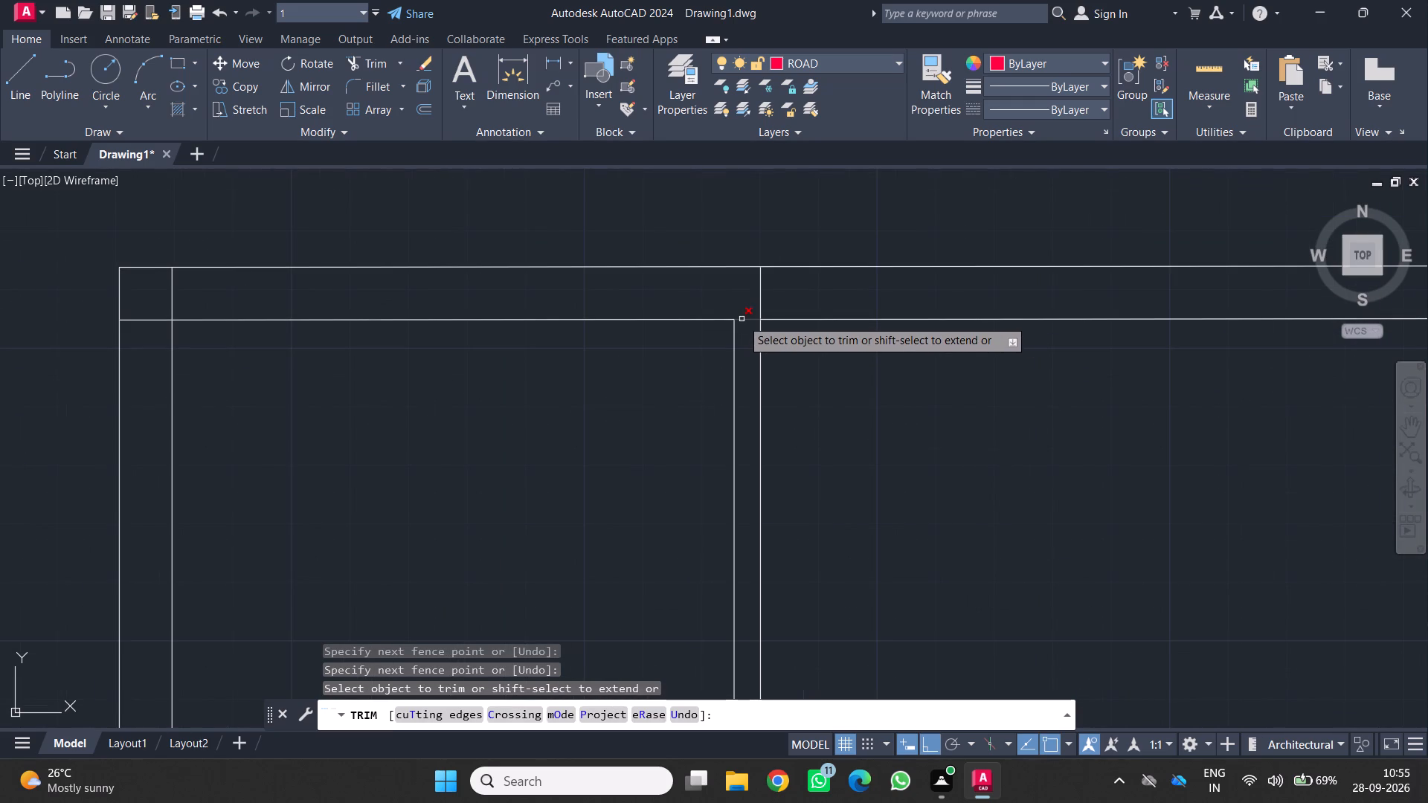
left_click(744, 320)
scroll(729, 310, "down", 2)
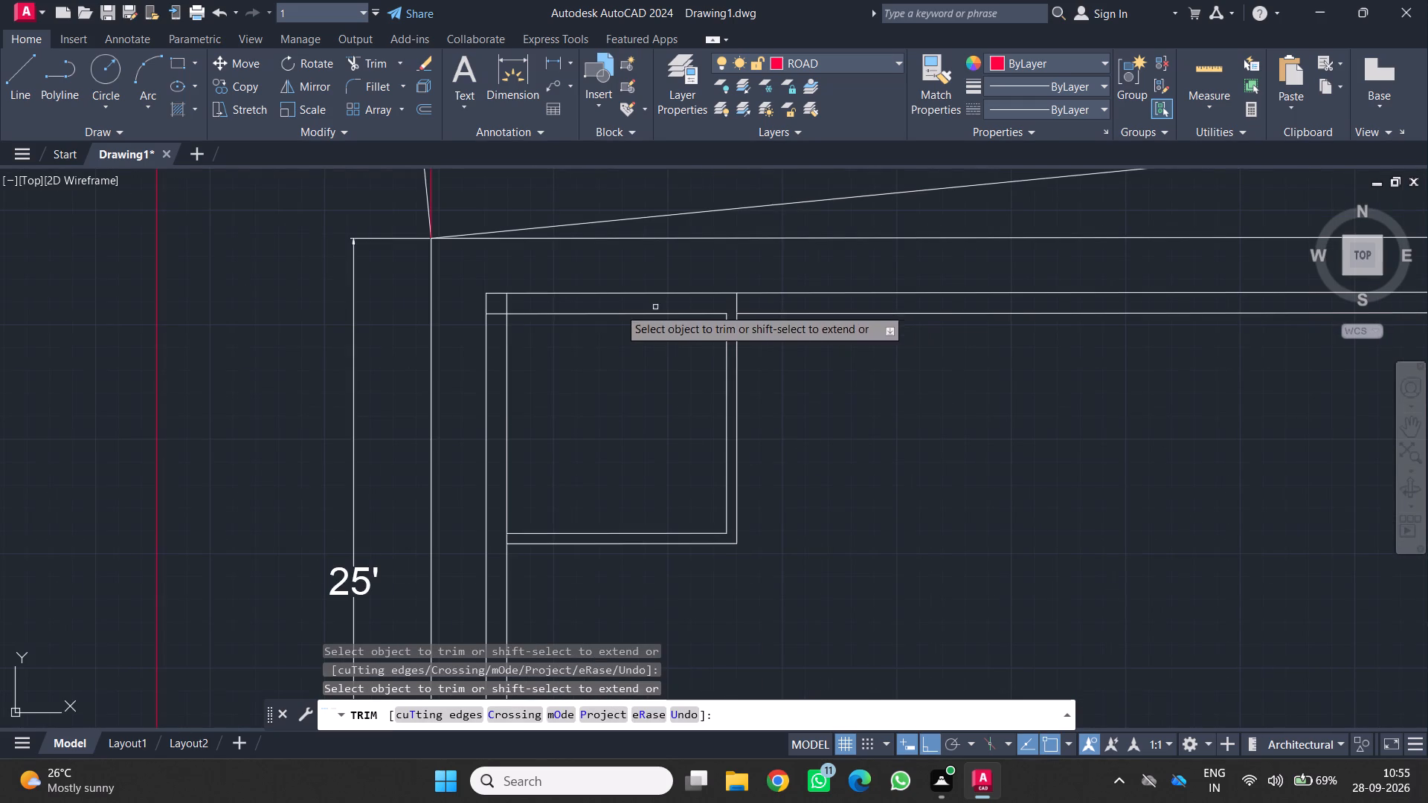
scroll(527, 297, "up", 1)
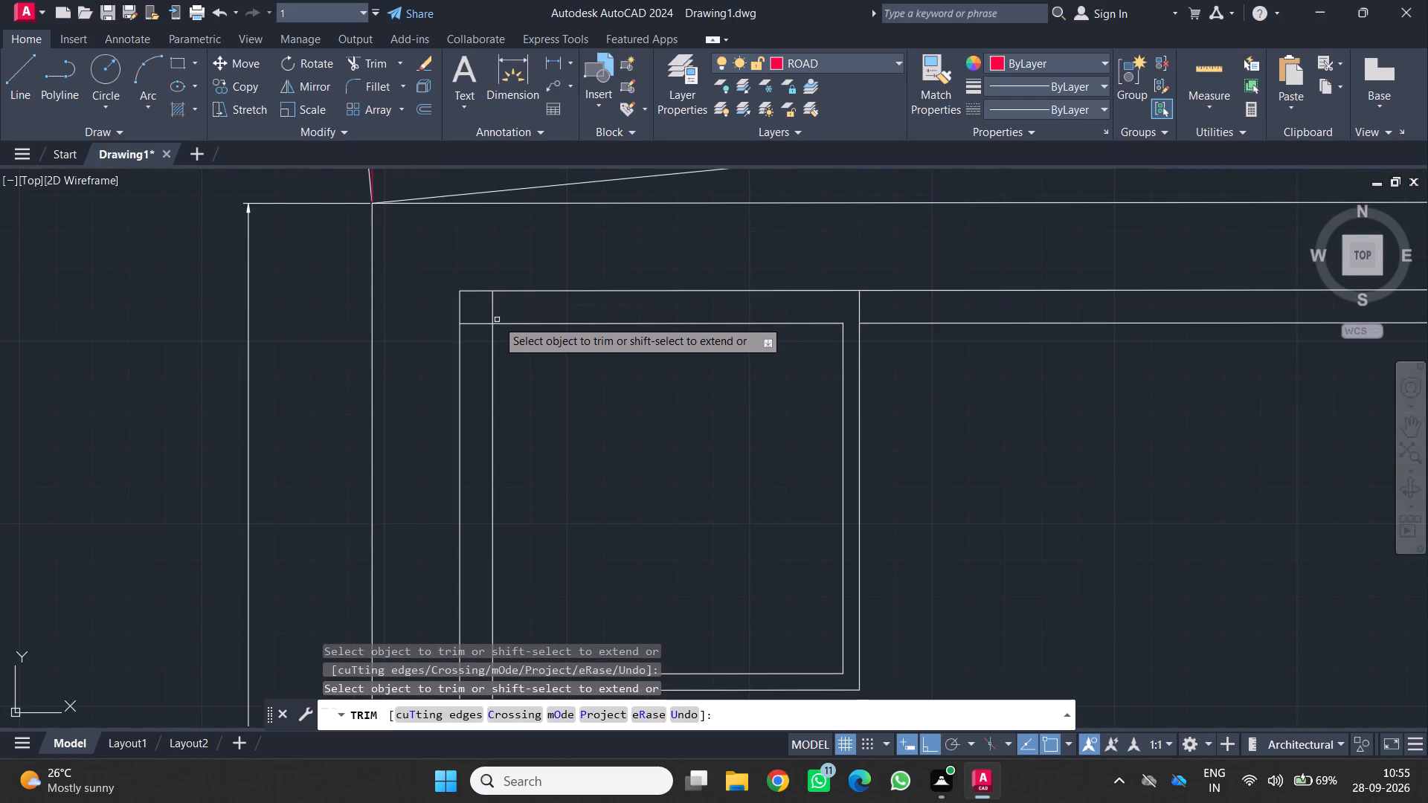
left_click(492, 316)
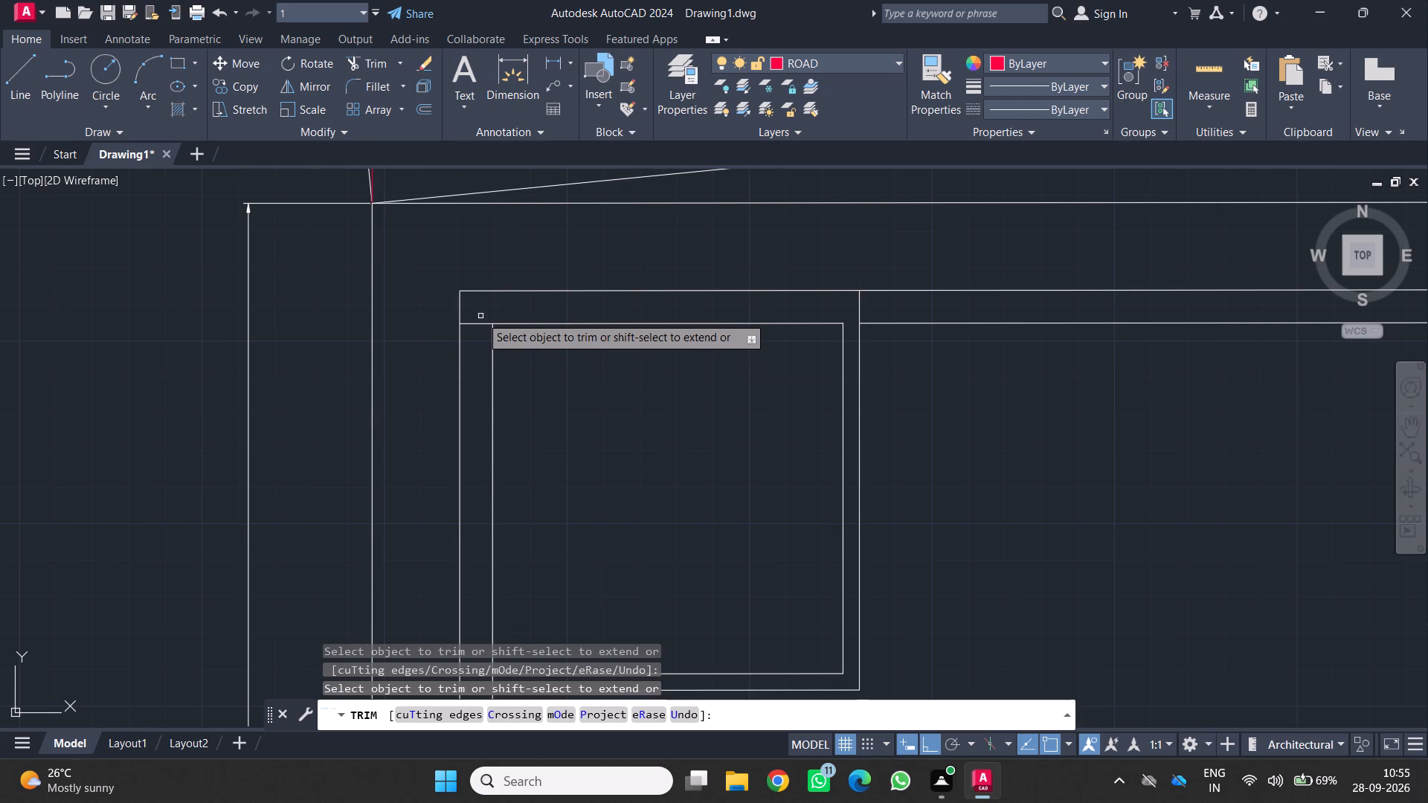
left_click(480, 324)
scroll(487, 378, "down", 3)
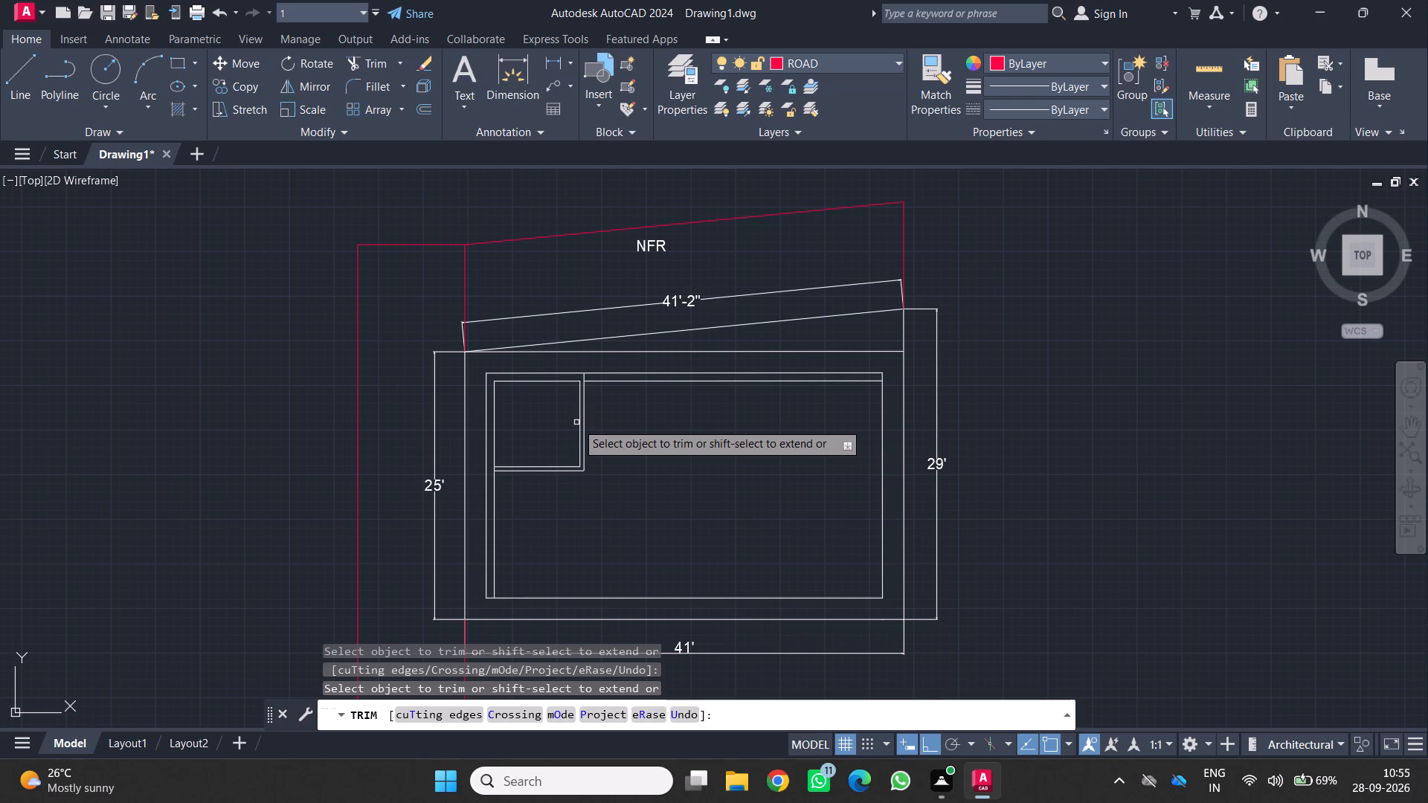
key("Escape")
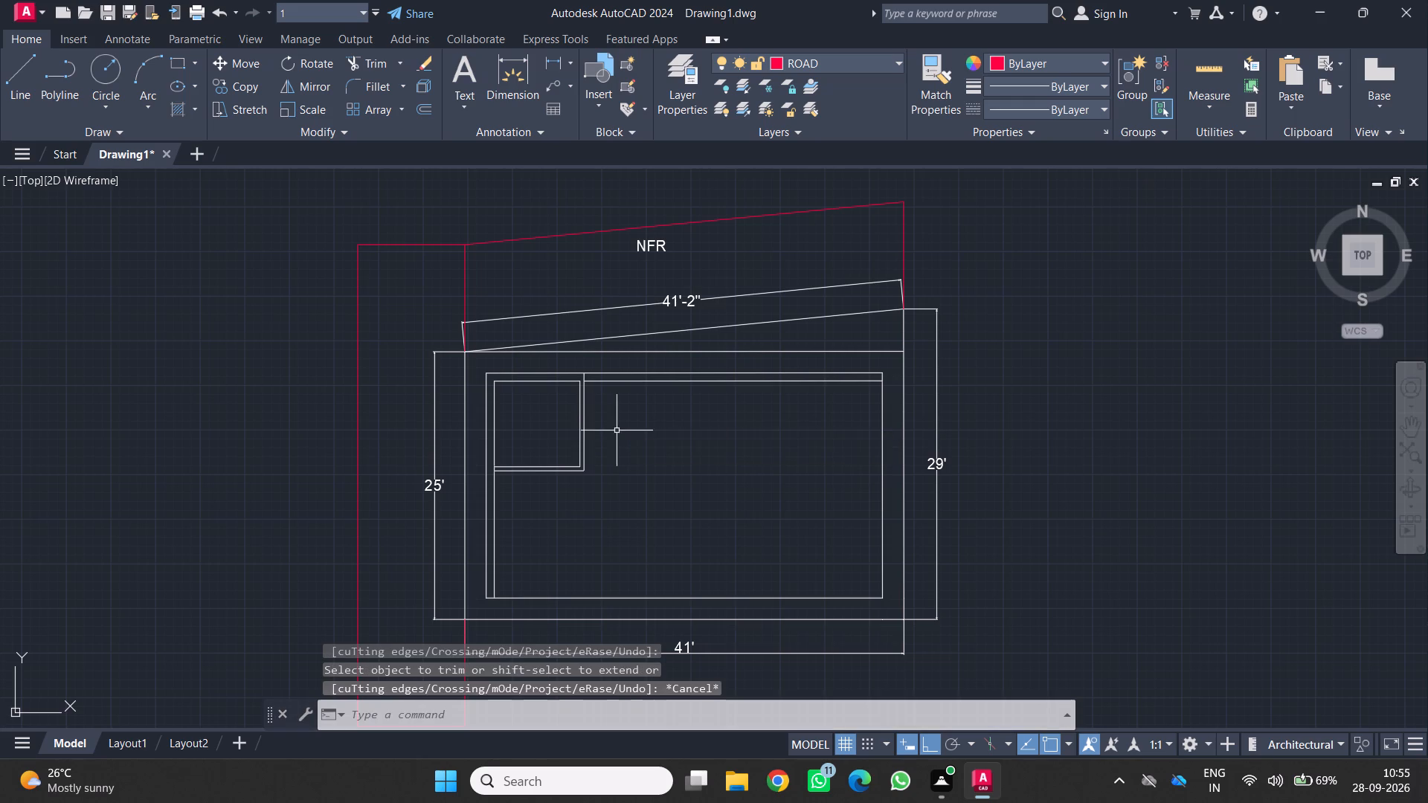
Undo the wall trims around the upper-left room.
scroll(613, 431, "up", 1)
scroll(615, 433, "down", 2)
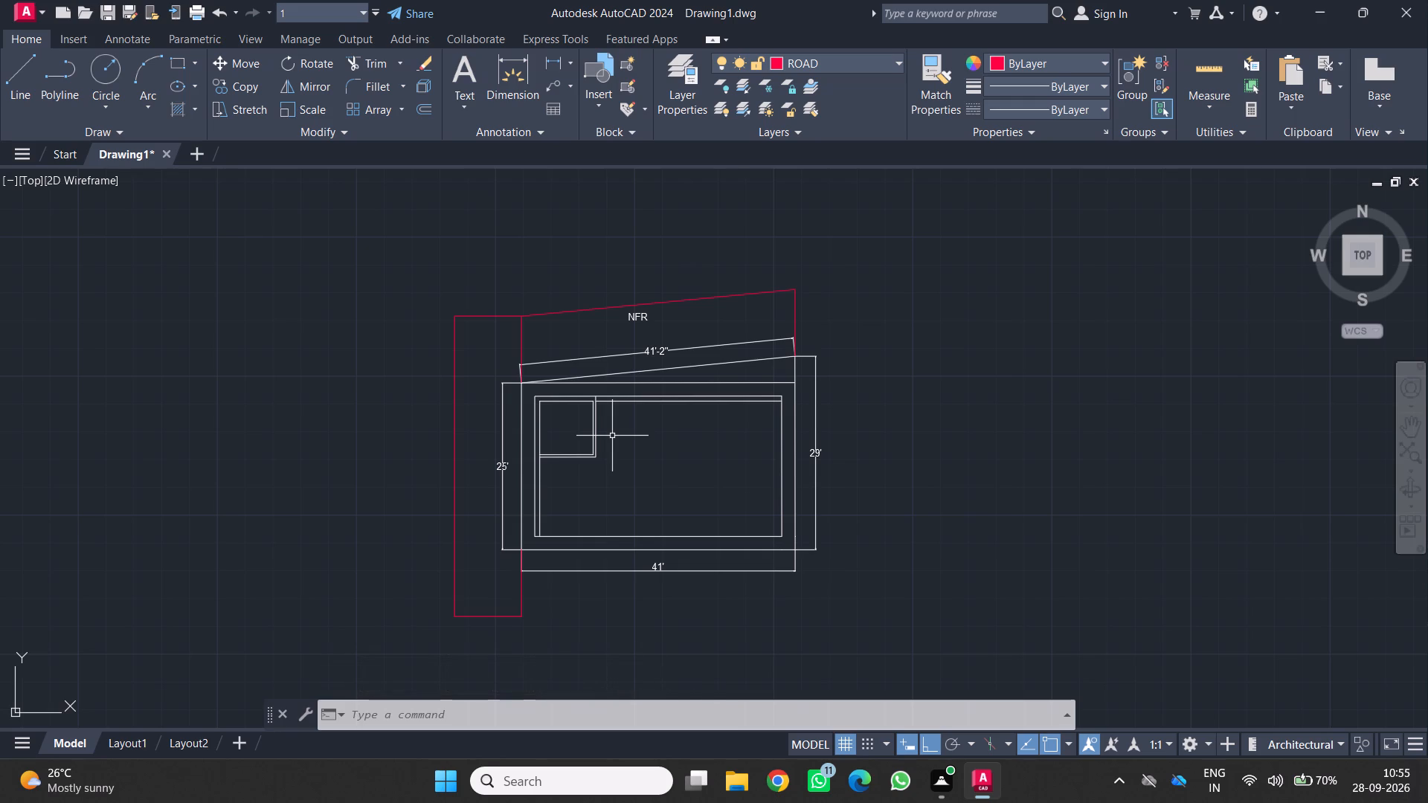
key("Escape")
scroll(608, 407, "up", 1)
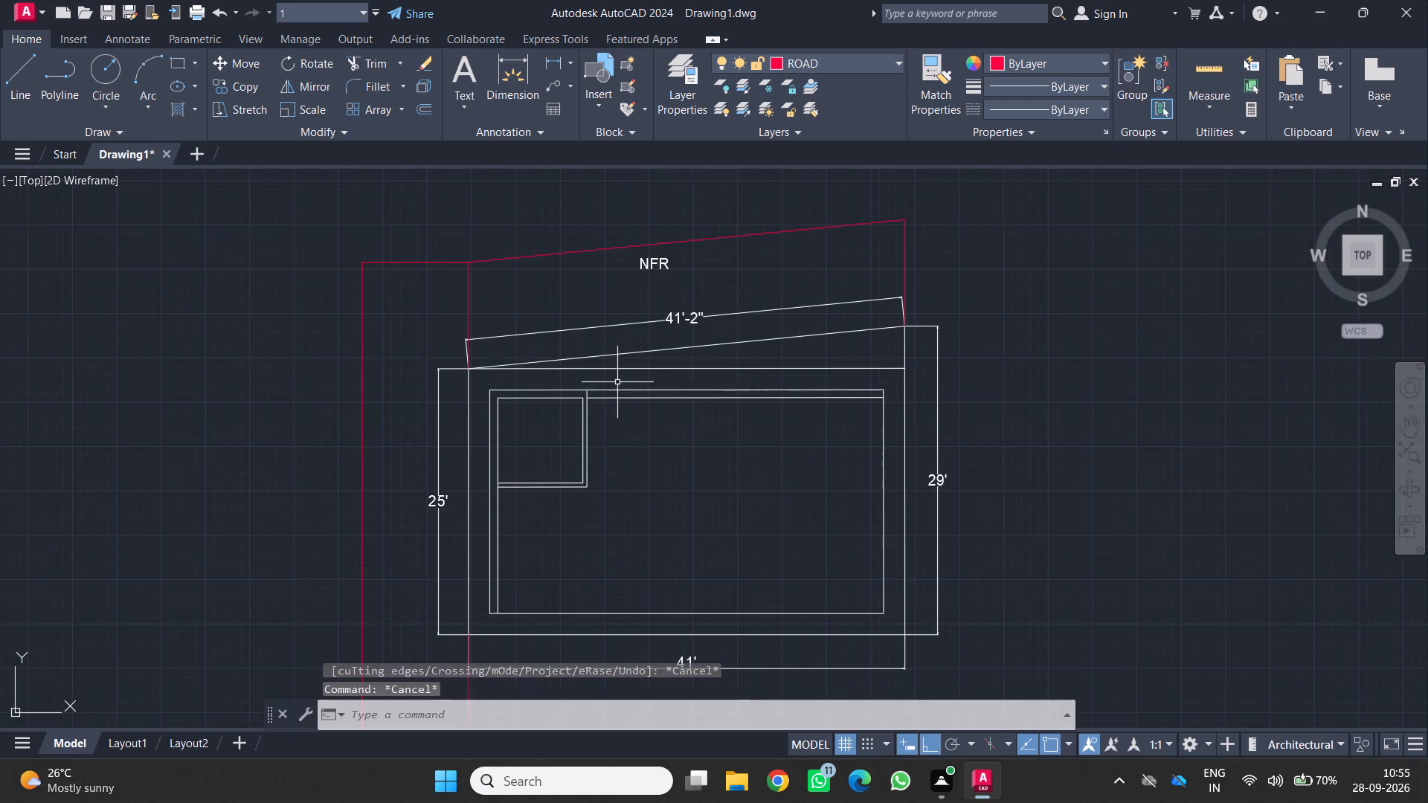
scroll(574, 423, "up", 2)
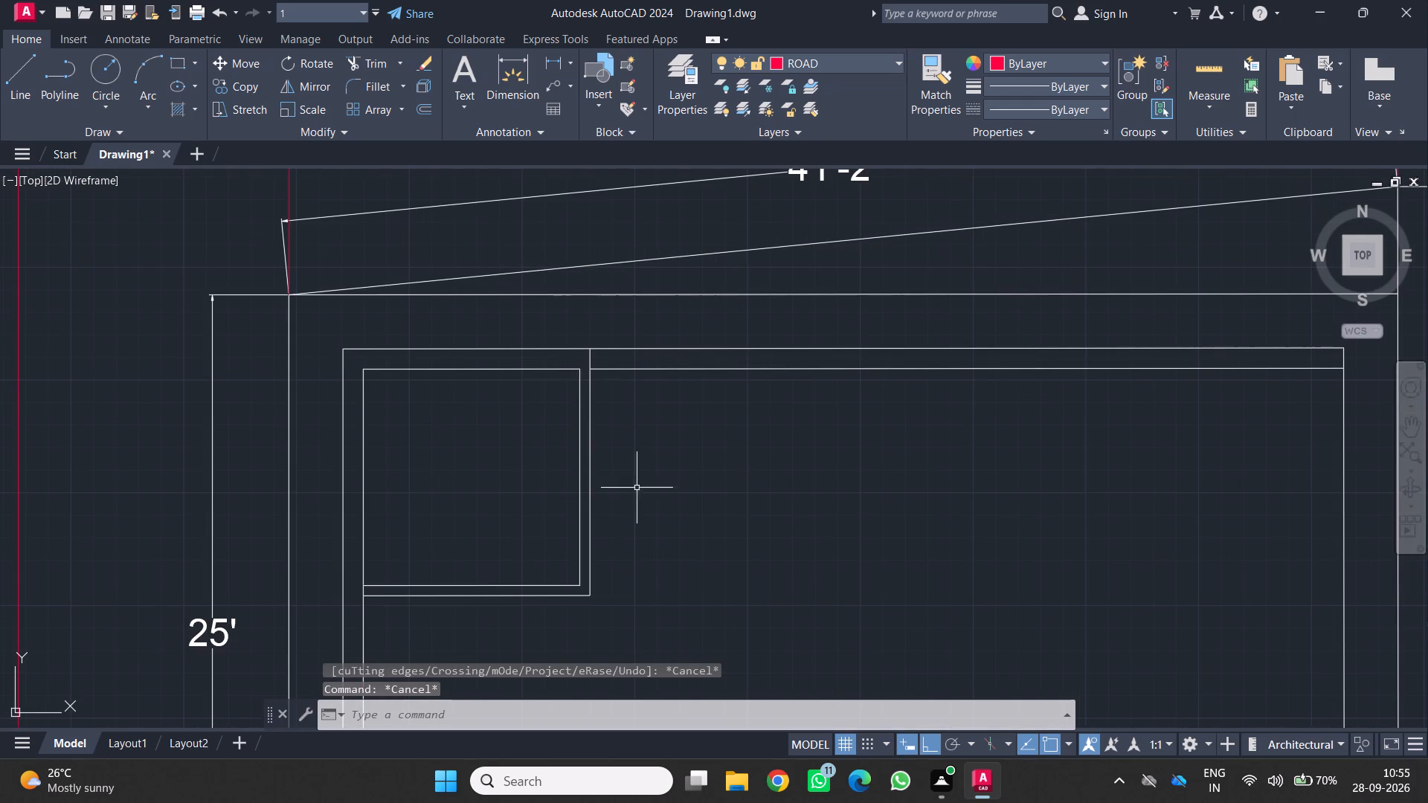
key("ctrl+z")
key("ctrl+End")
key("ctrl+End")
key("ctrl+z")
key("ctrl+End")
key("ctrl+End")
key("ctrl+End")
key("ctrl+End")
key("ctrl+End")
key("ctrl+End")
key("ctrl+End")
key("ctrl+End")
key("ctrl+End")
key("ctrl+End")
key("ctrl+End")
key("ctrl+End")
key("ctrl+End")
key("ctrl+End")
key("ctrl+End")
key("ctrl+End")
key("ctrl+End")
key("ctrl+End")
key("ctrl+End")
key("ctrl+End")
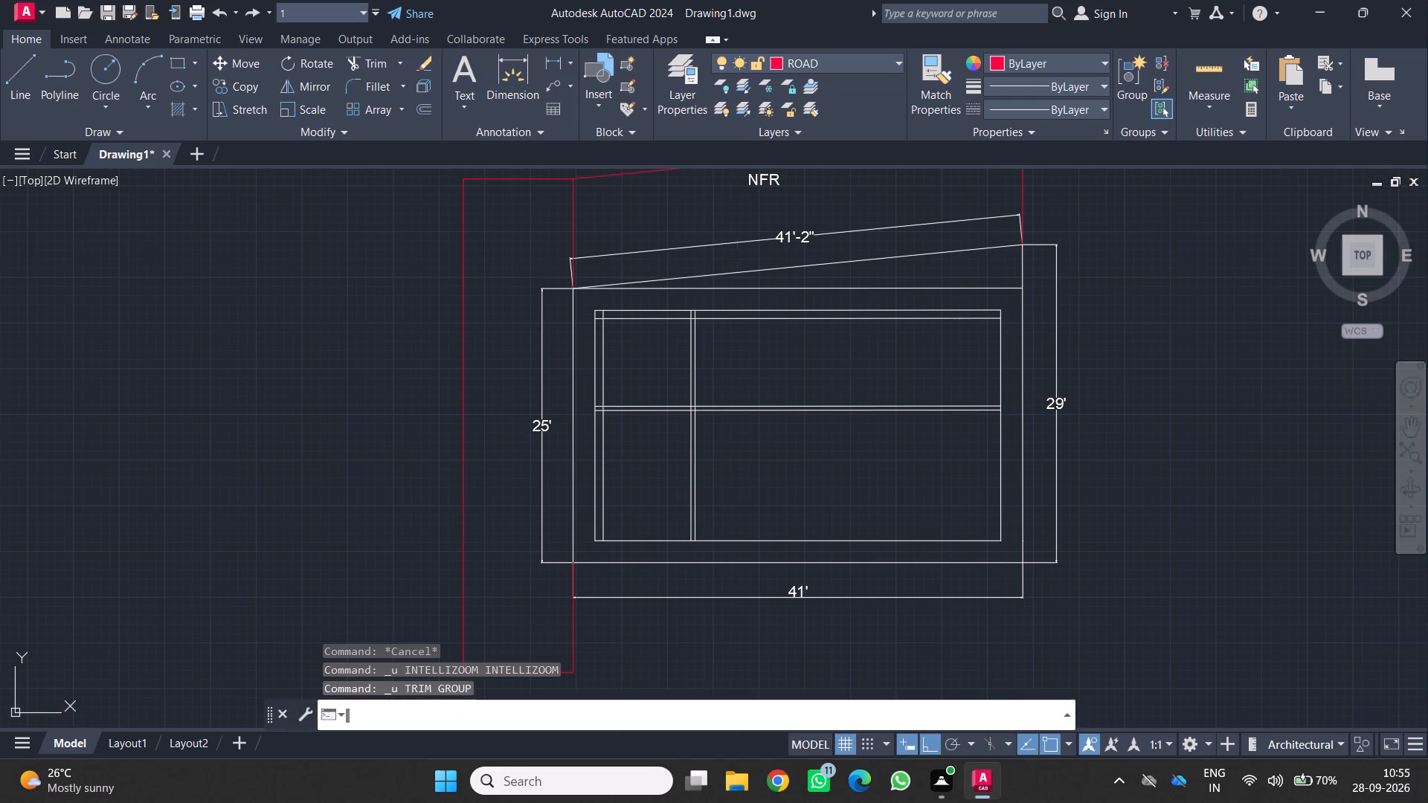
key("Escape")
Delete the pair of closely spaced vertical interior wall lines that cross the inner rectangle.
scroll(718, 362, "up", 2)
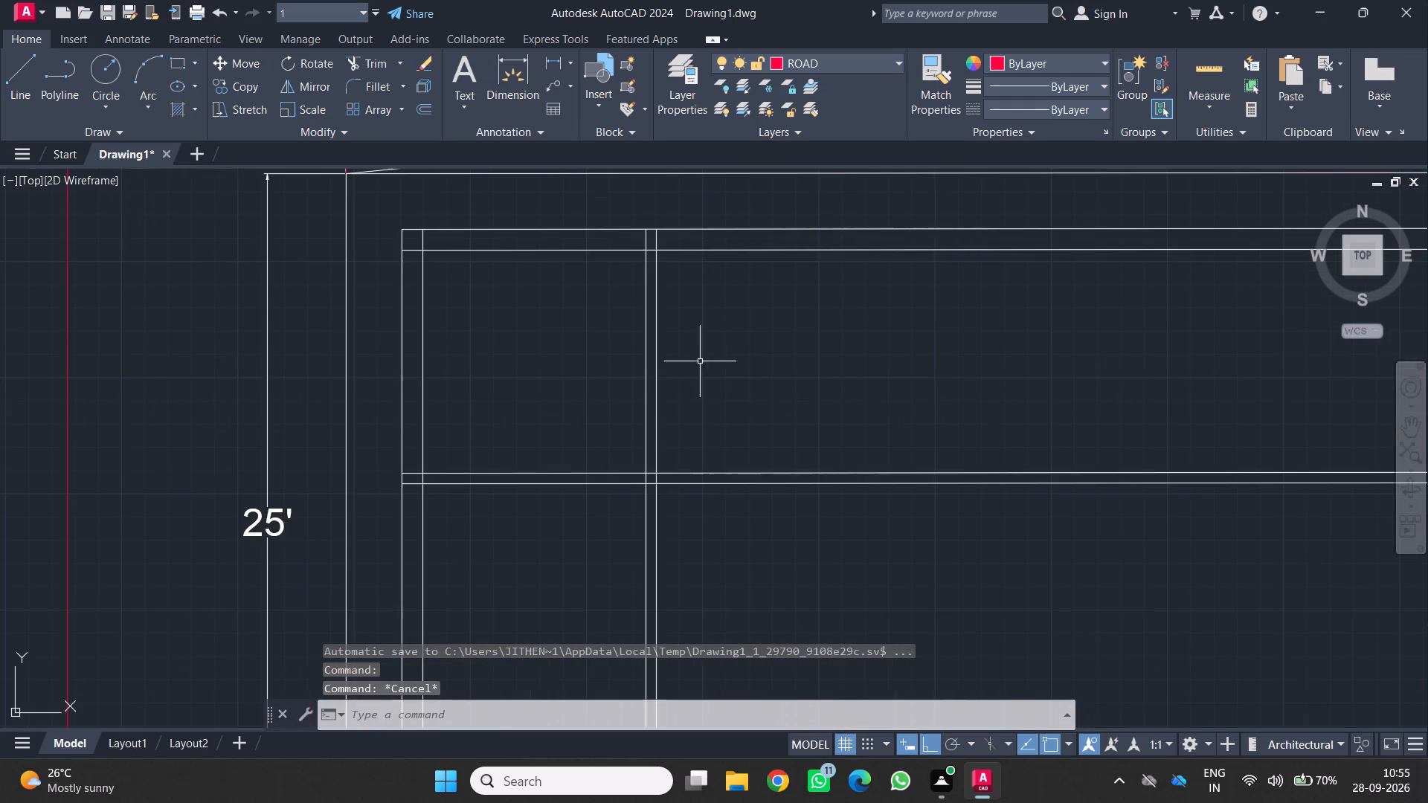
left_click(655, 336)
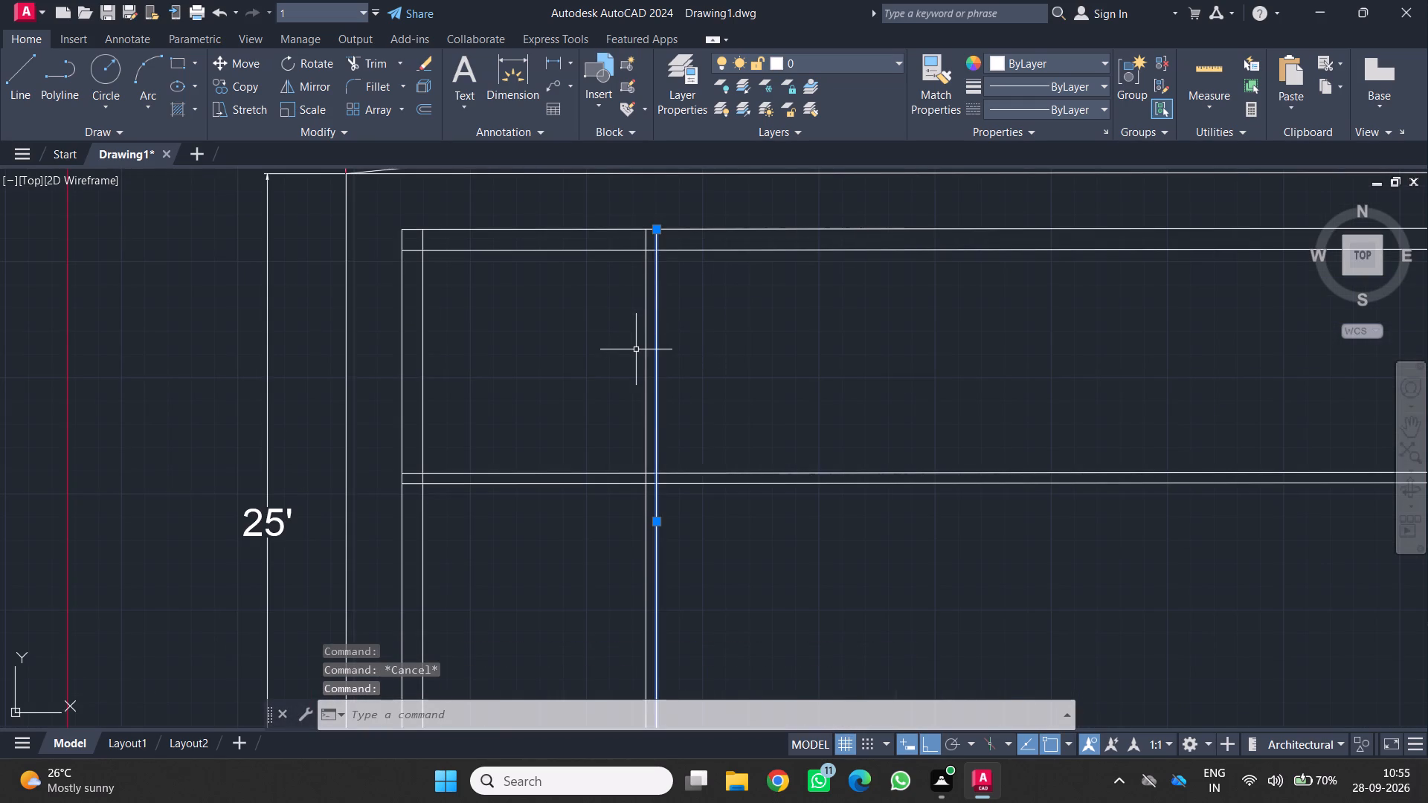
left_click(646, 346)
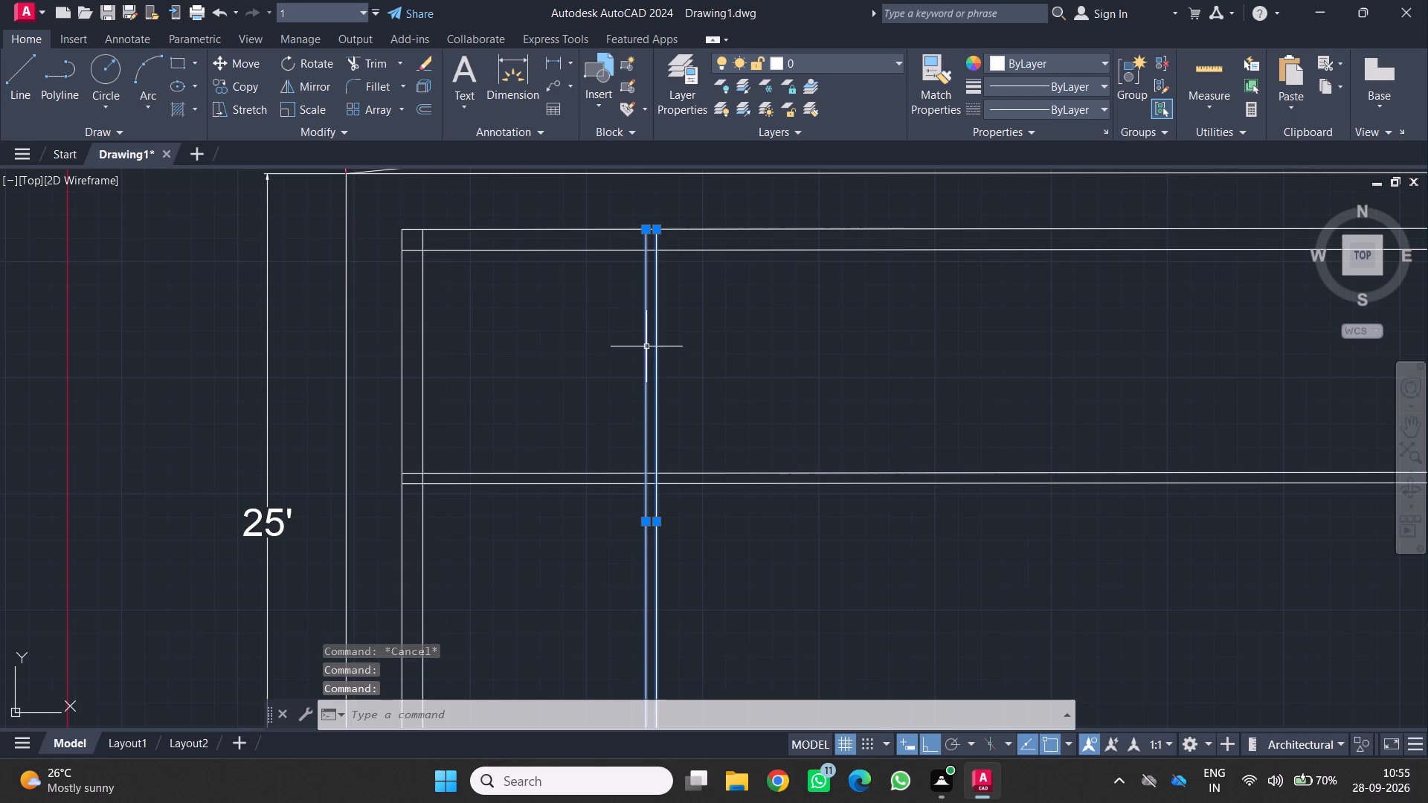
key("Delete")
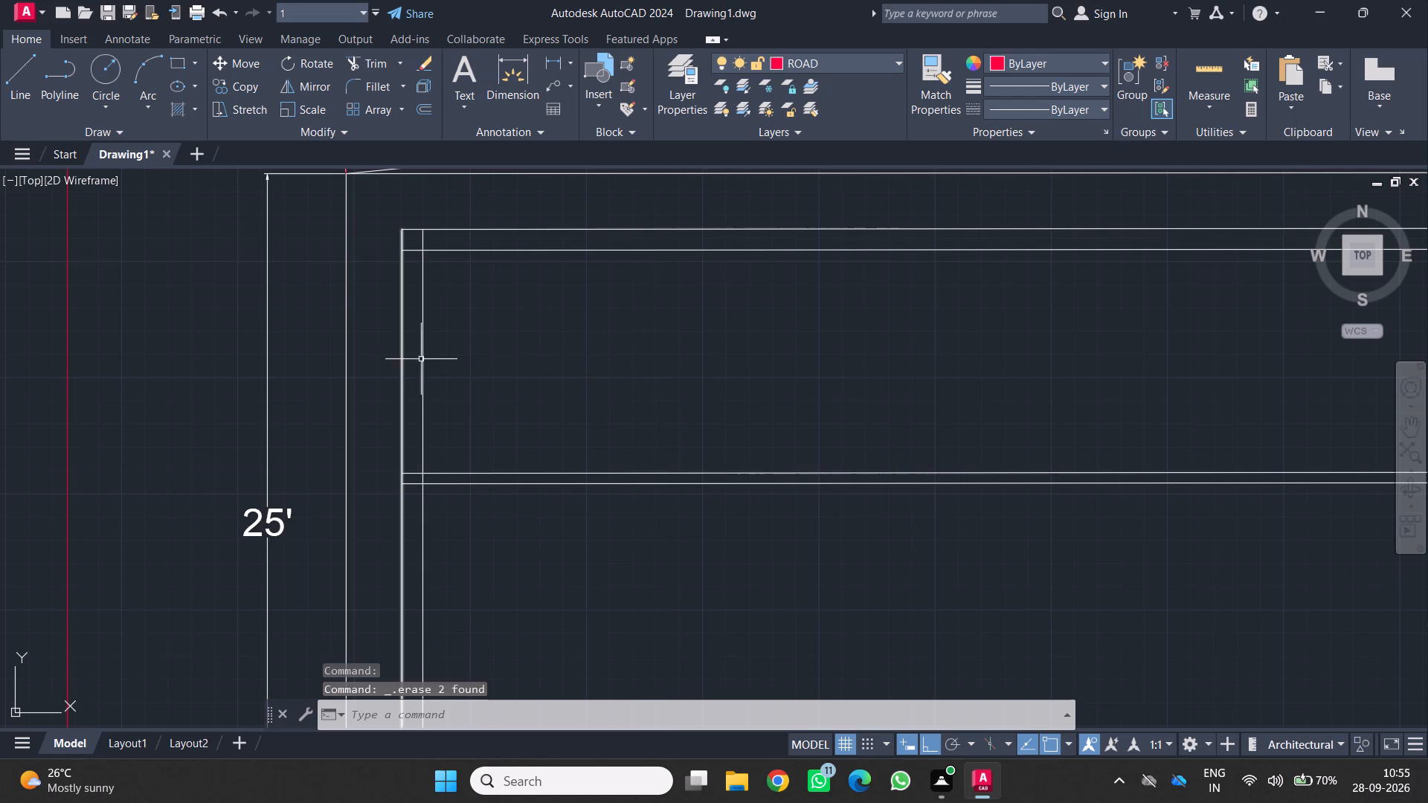
Offset the inner vertical line of the left wall by 10' to the right, into the building.
left_click(421, 361)
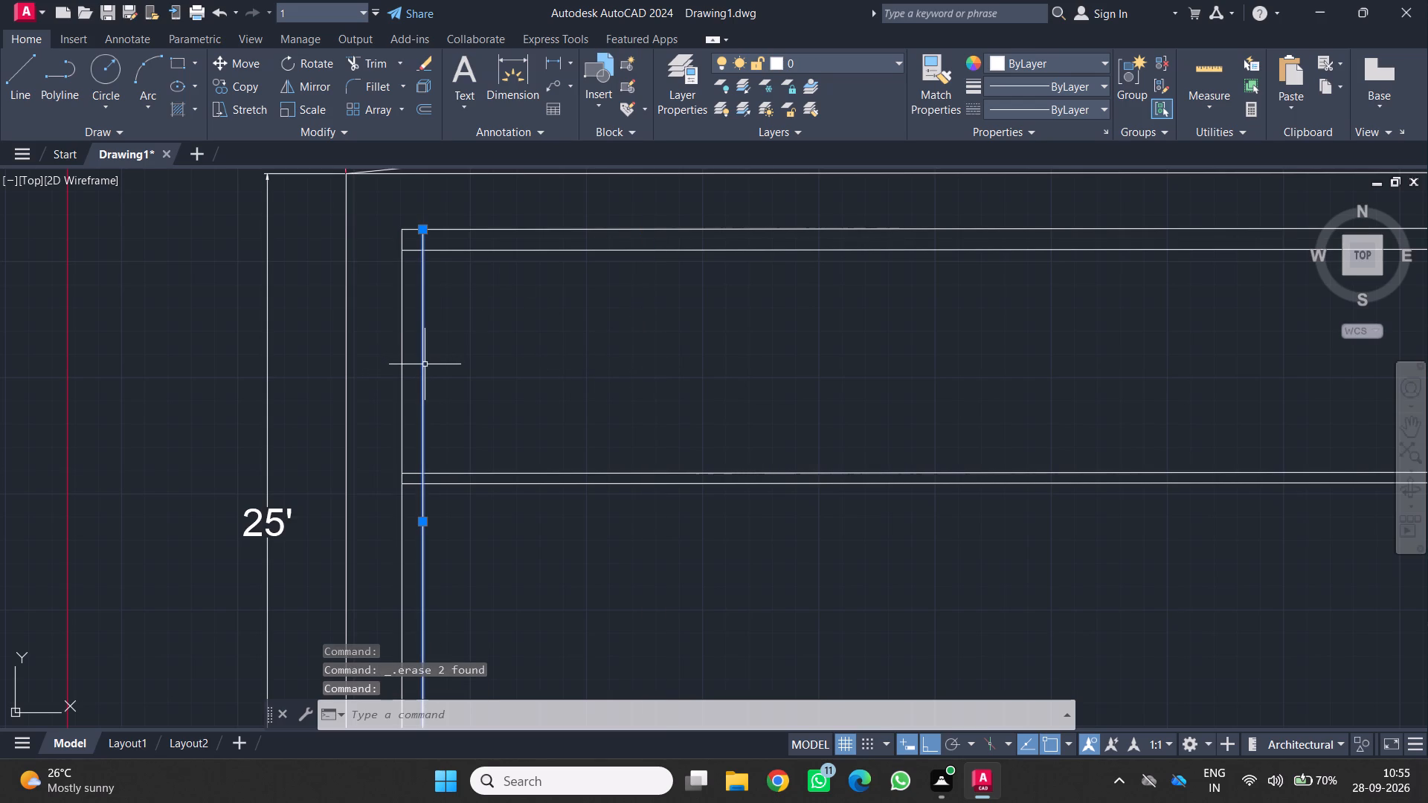
key("o")
key("Return")
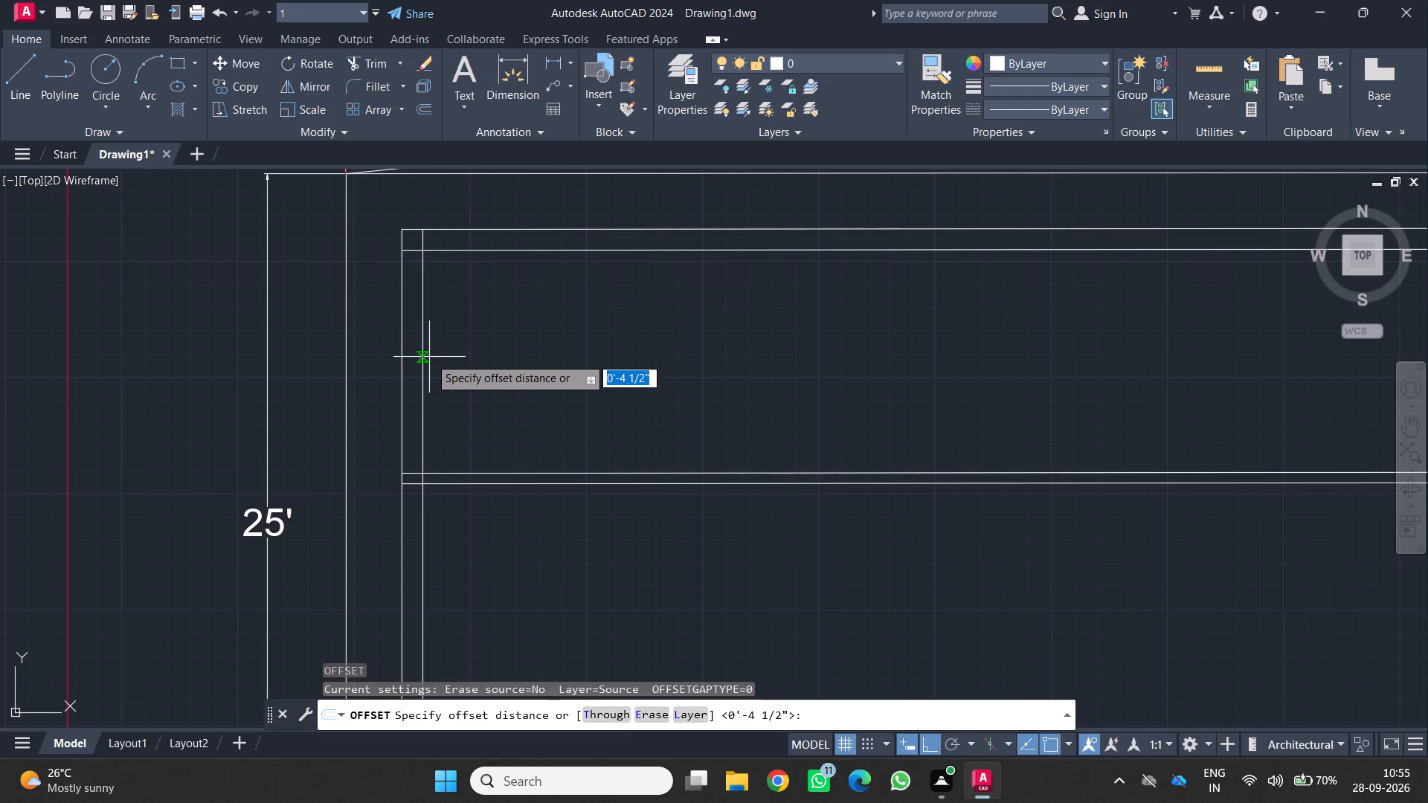
left_click_drag(422, 360, 431, 362)
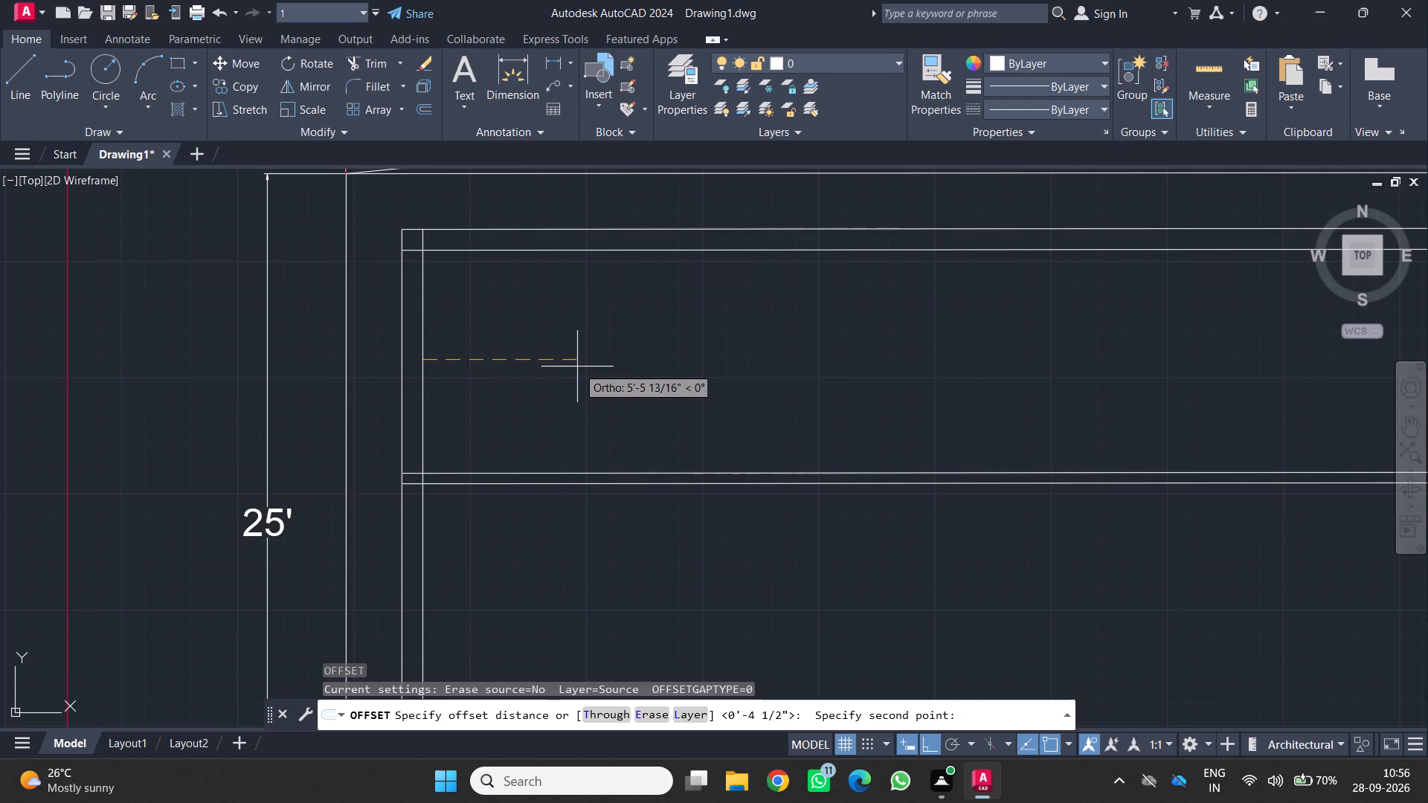
key("1")
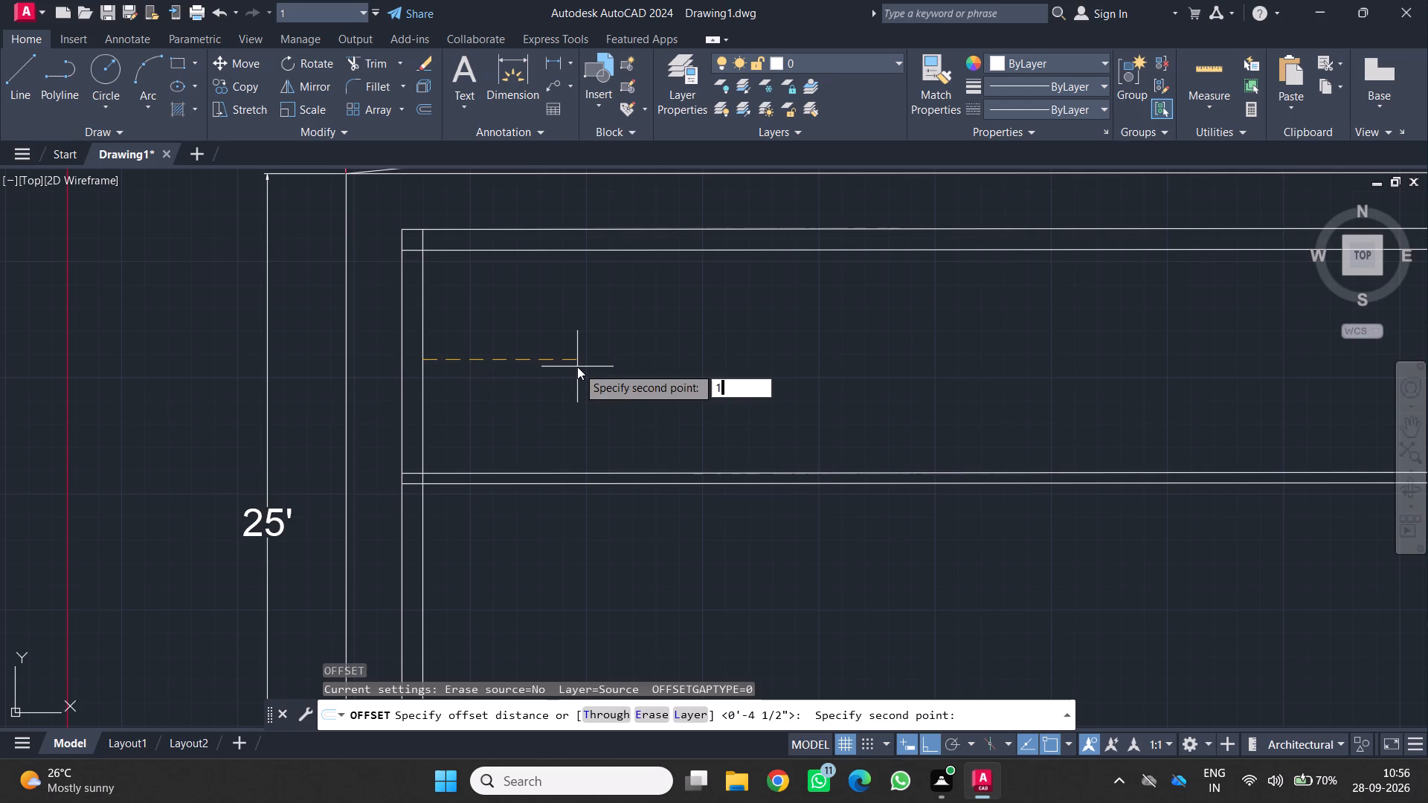
type("0'")
key("Return")
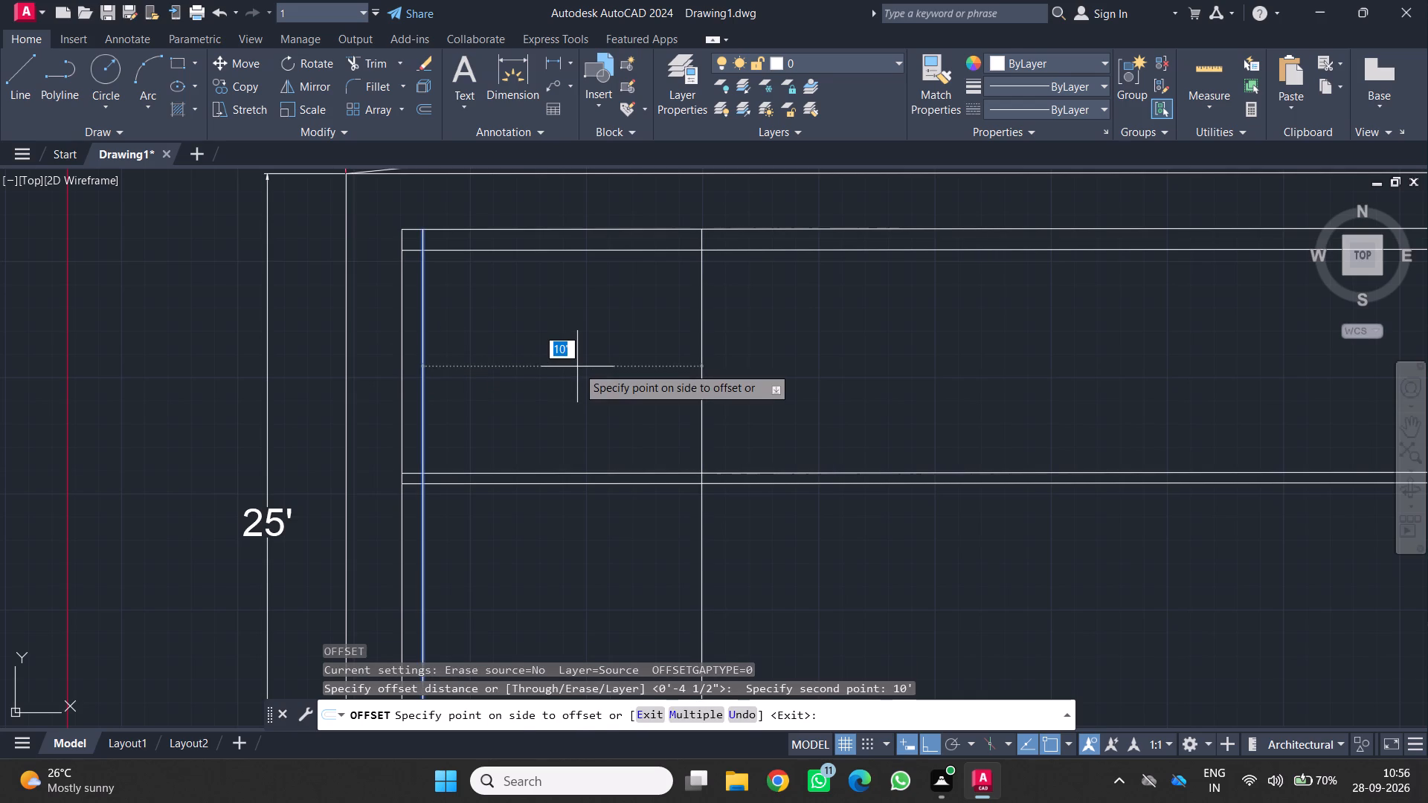
left_click(577, 367)
Offset the vertical partition line that lies 10' from the left wall by 4.5" to the right.
left_click(702, 380)
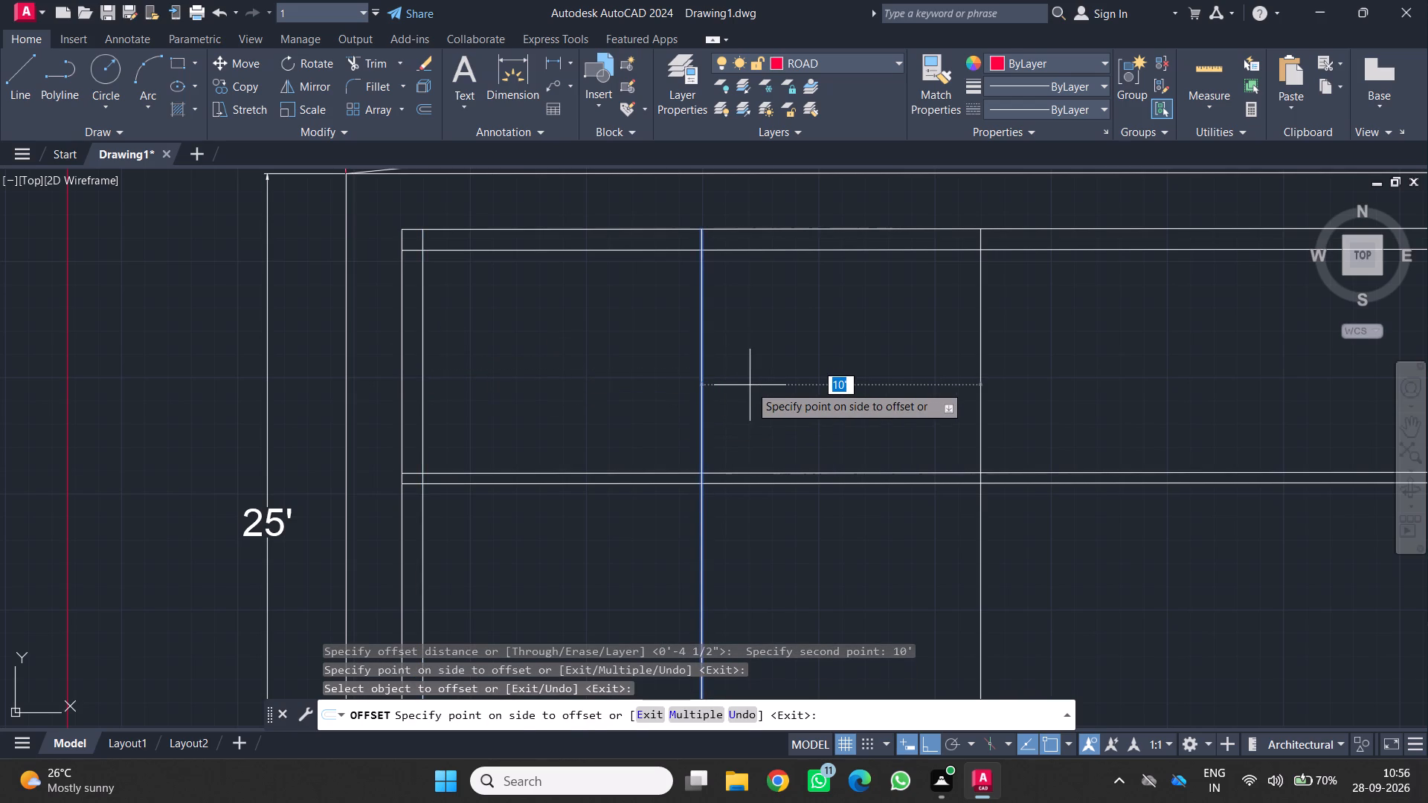
key("4")
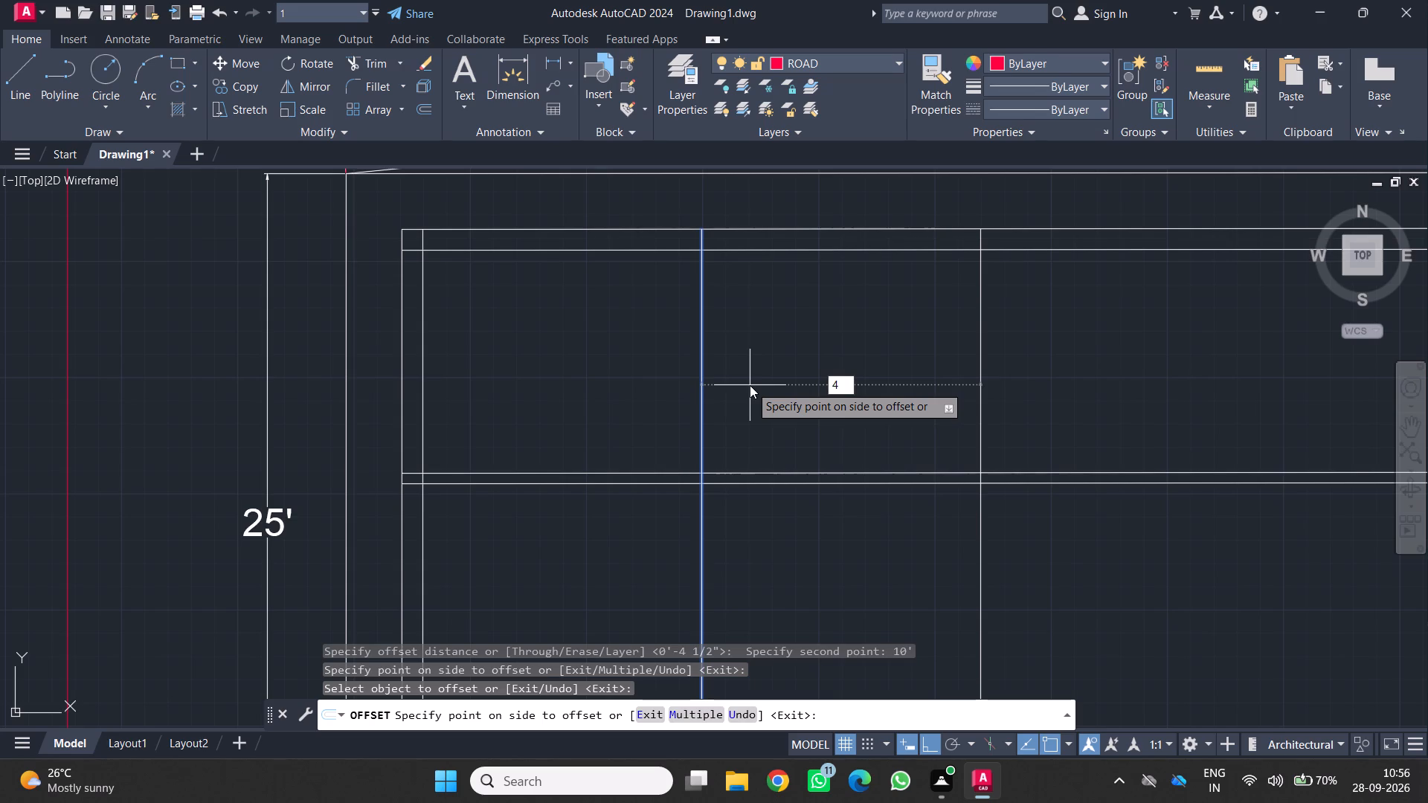
key("period")
key("End")
key("End")
key("End")
key("End")
key("End")
key("End")
key("End")
key("End")
key("End")
key("End")
key("End")
key("5")
key("Return")
scroll(768, 401, "down", 2)
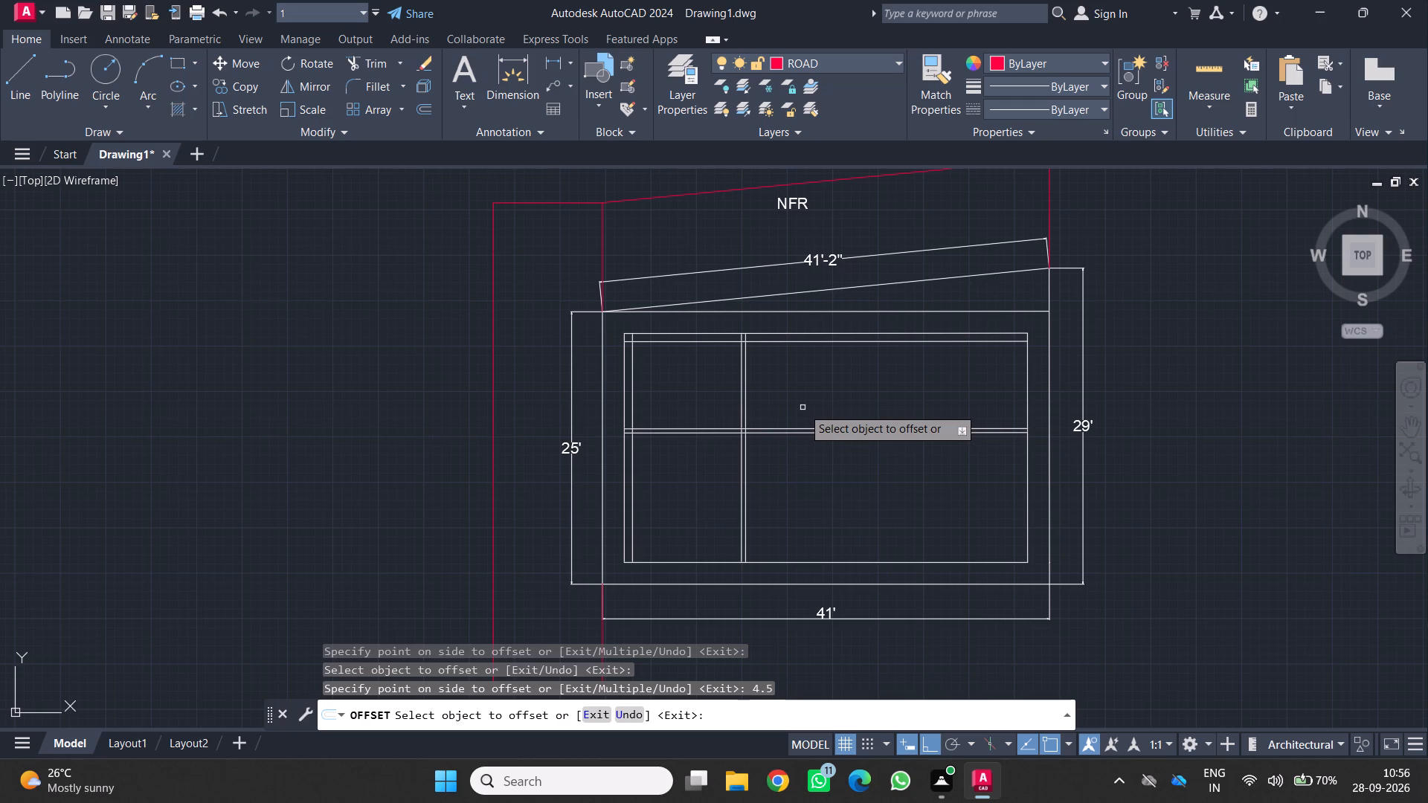
Offset the right edge of the inner building rectangle by 9" to the left, into the building, to form the right wall.
scroll(797, 335, "up", 1)
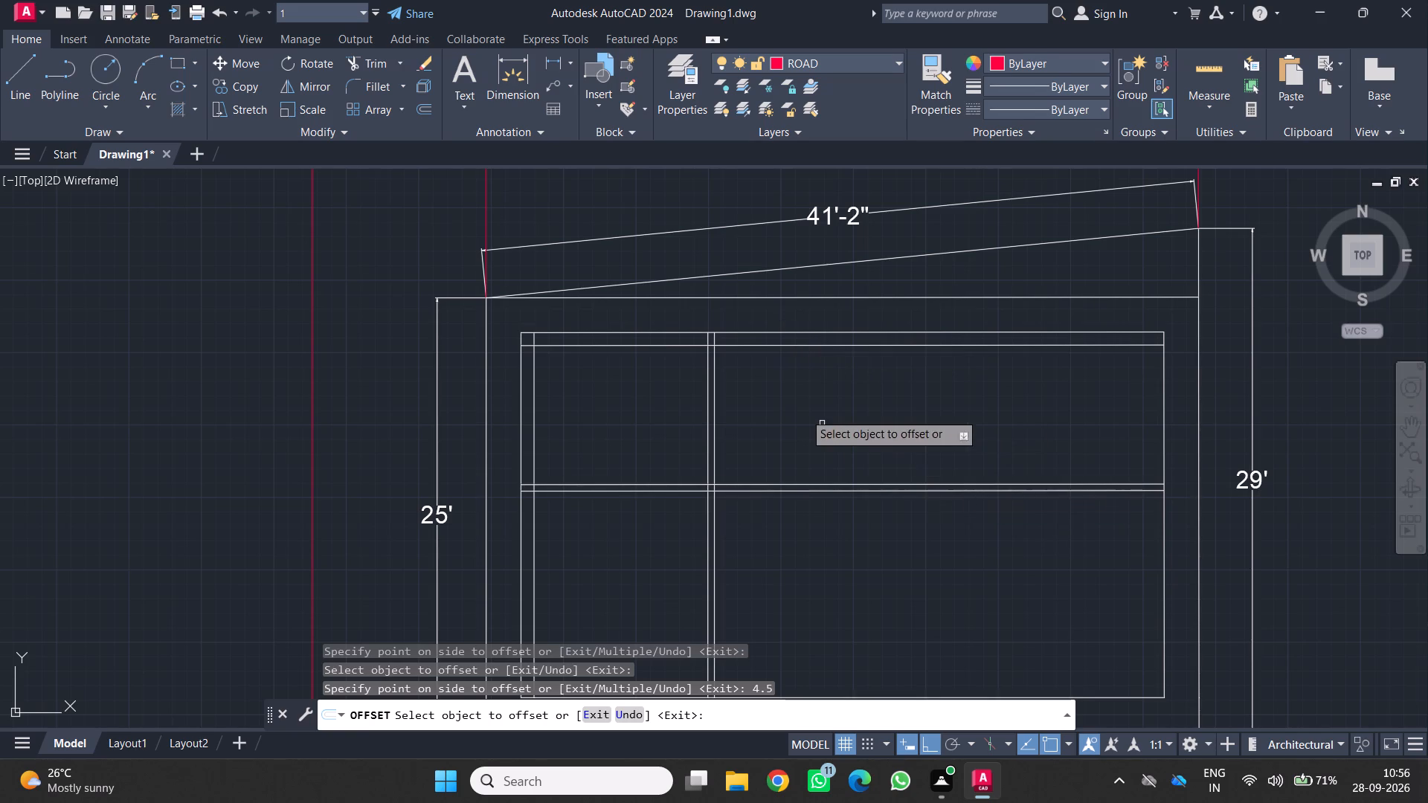
scroll(783, 411, "down", 1)
middle_click_drag(775, 406, 751, 375)
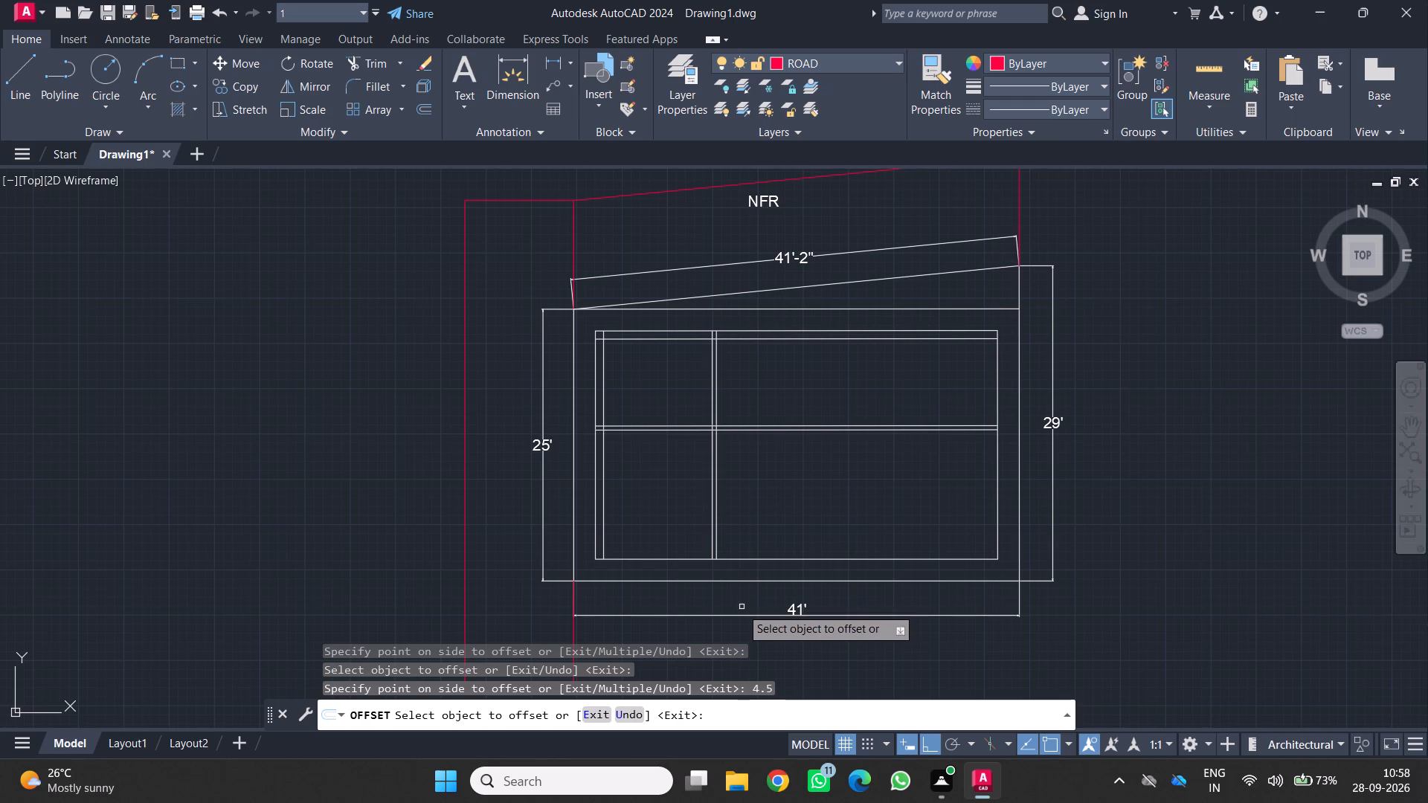
scroll(710, 475, "down", 1)
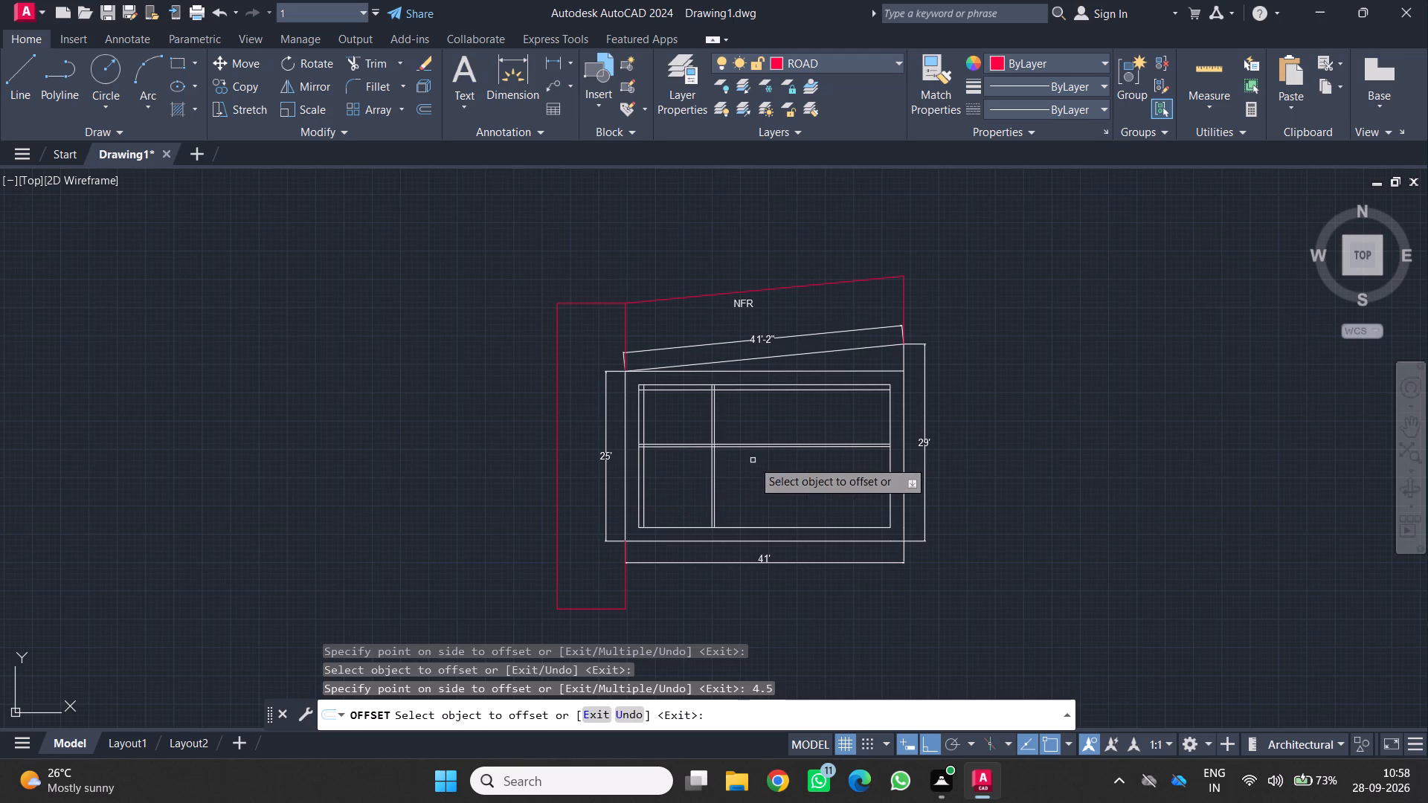
scroll(799, 412, "up", 1)
middle_click_drag(799, 412, 756, 373)
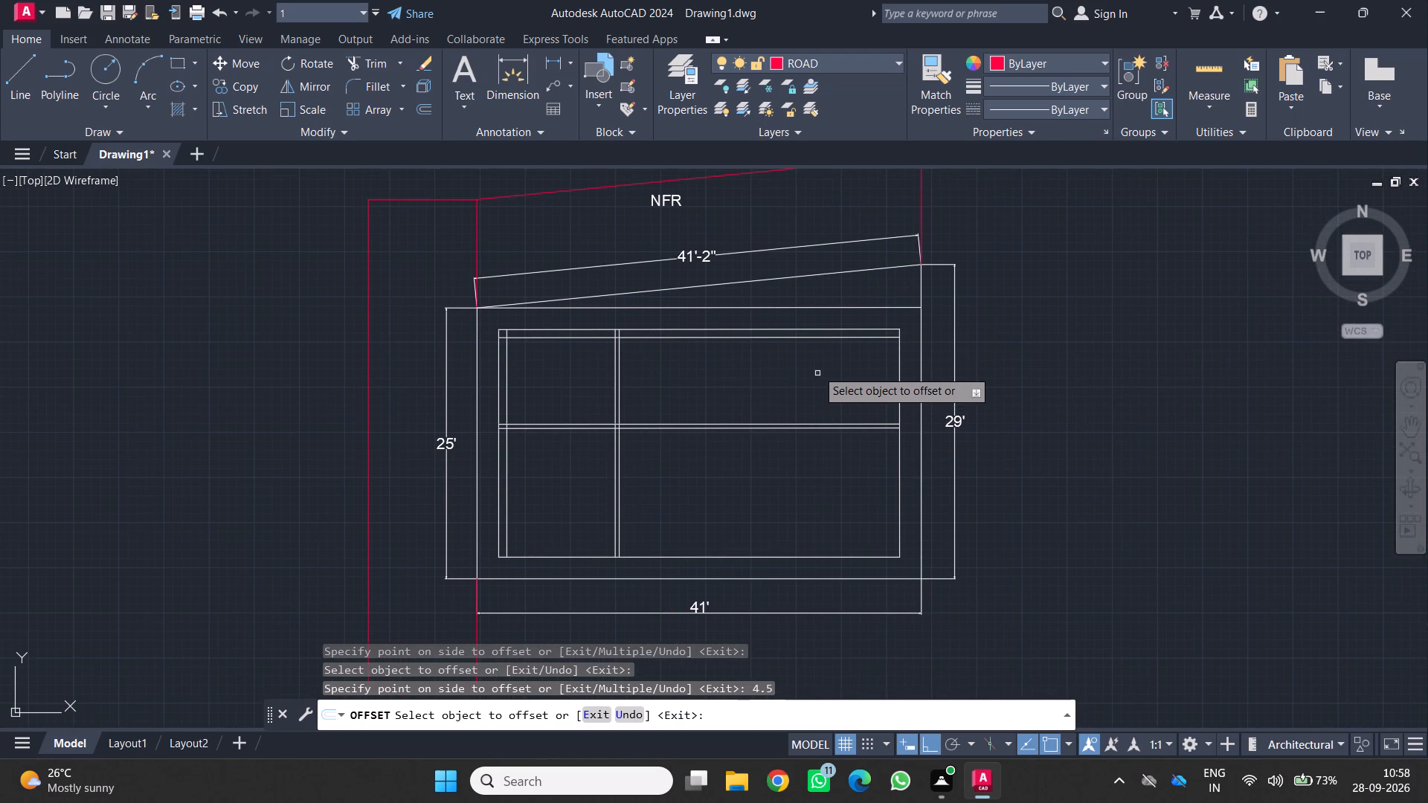
scroll(816, 381, "up", 1)
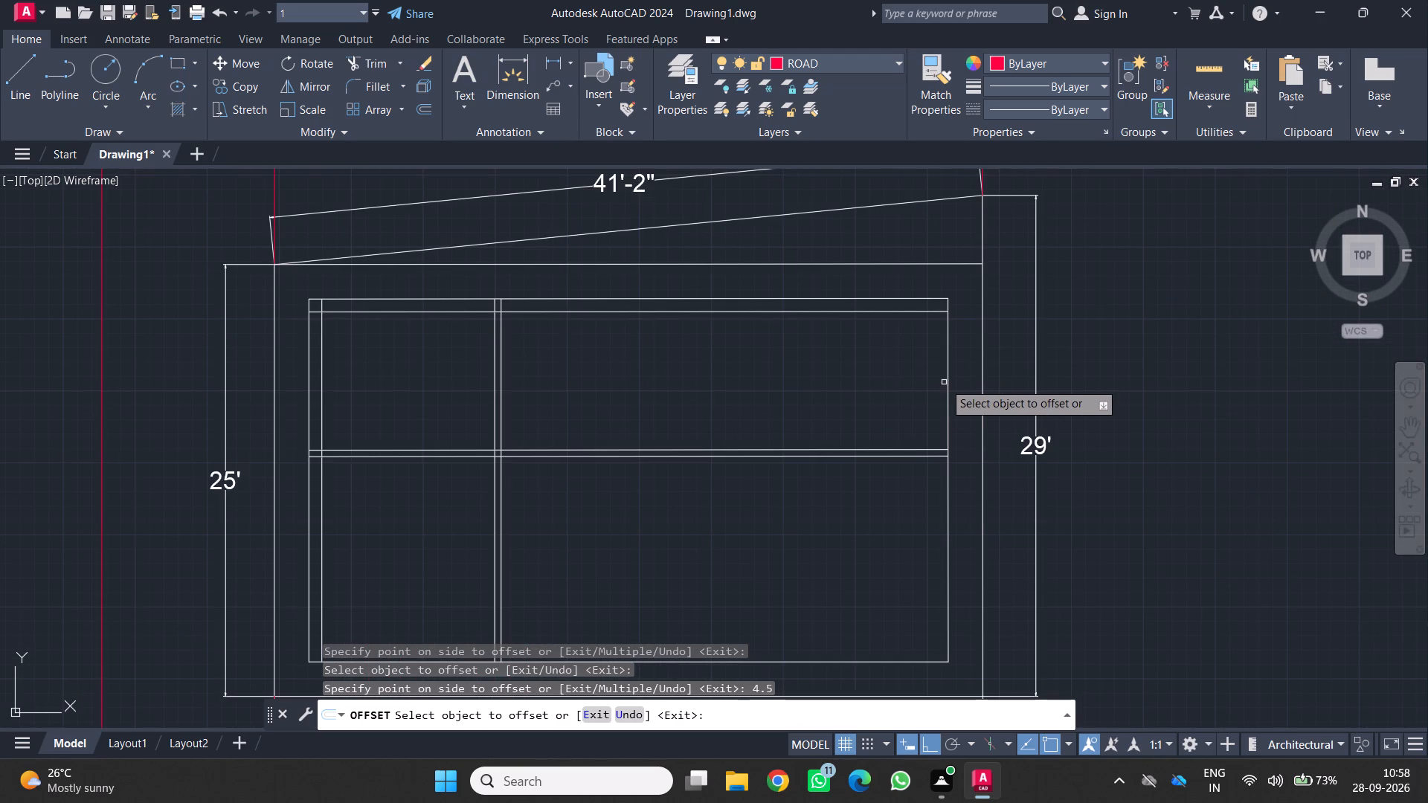
left_click_drag(948, 384, 913, 384)
key("9")
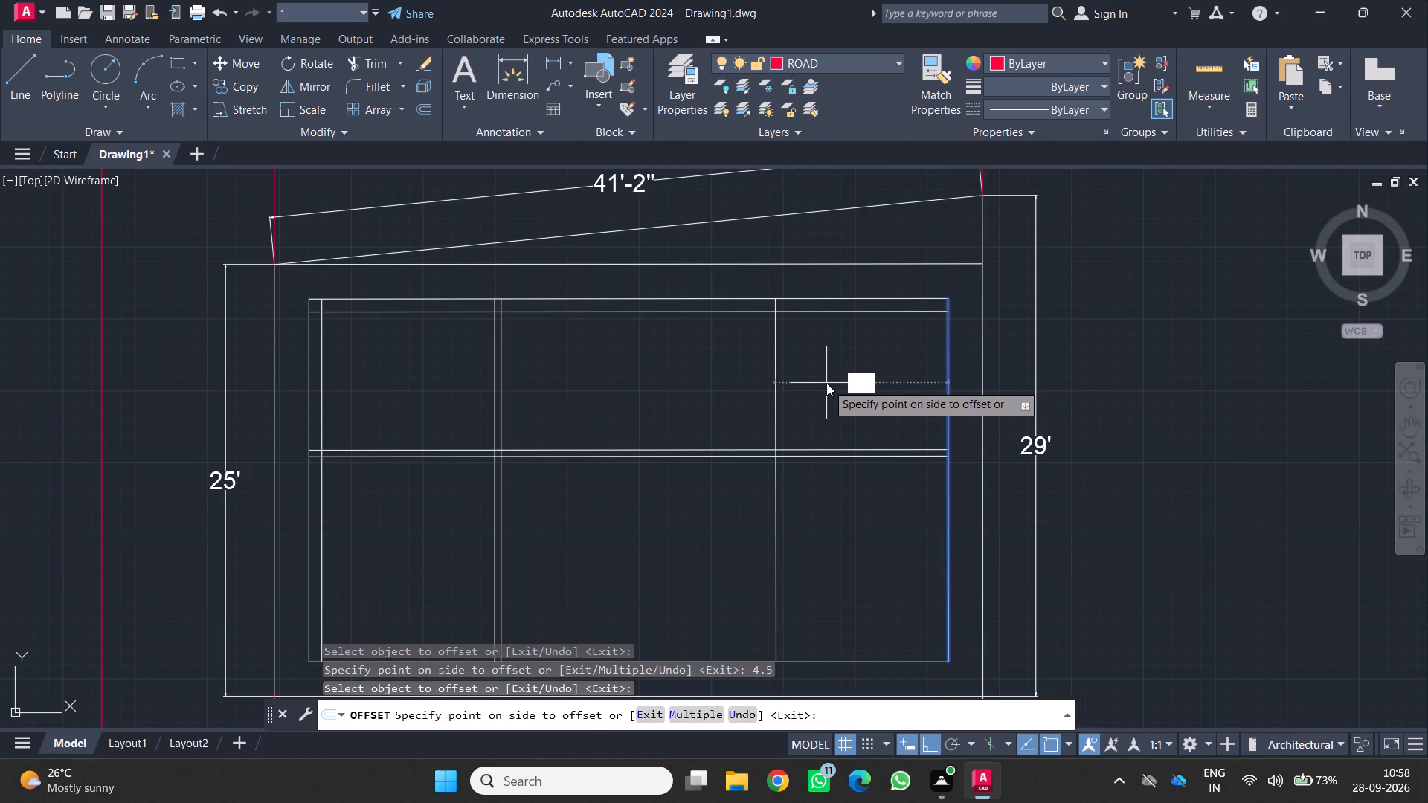
key("Return")
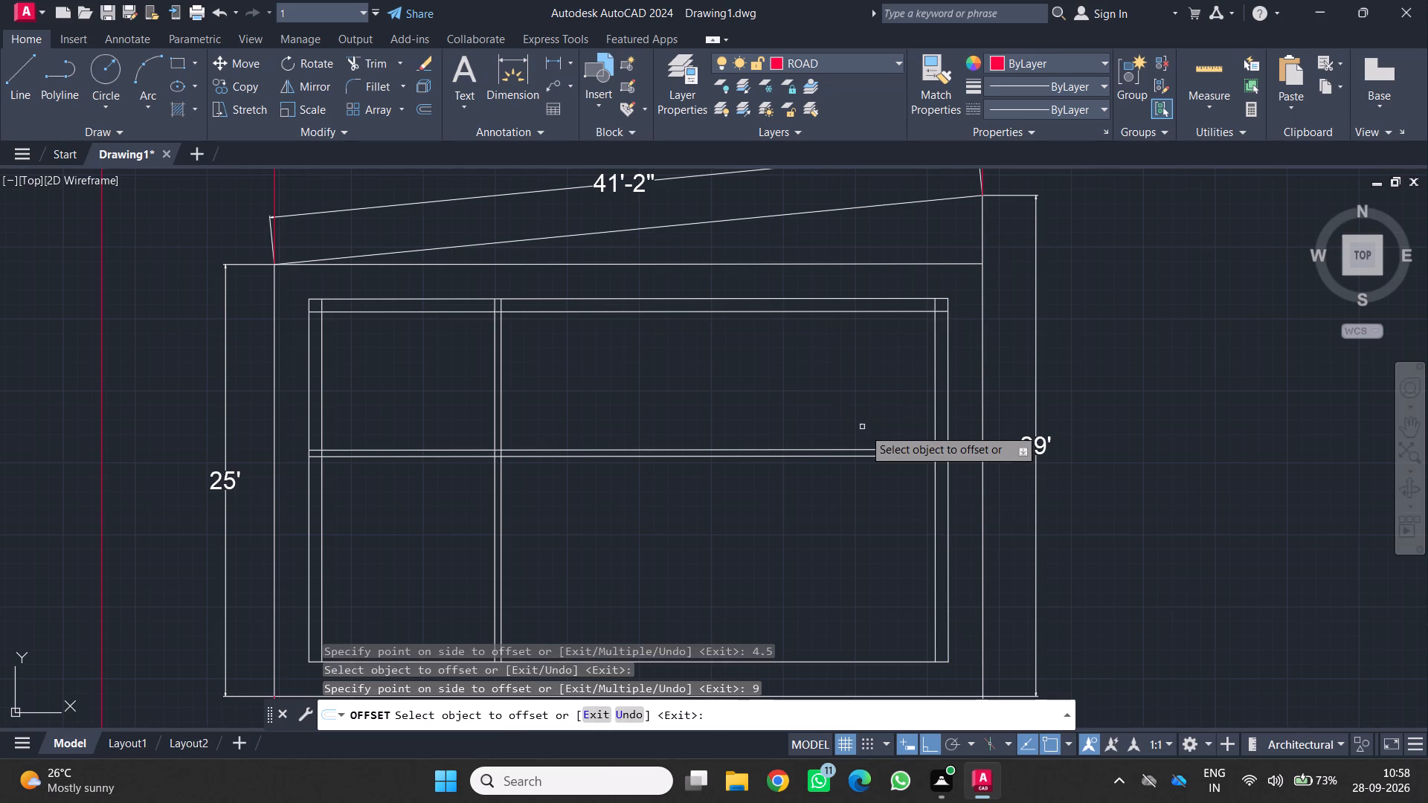
left_click(863, 428)
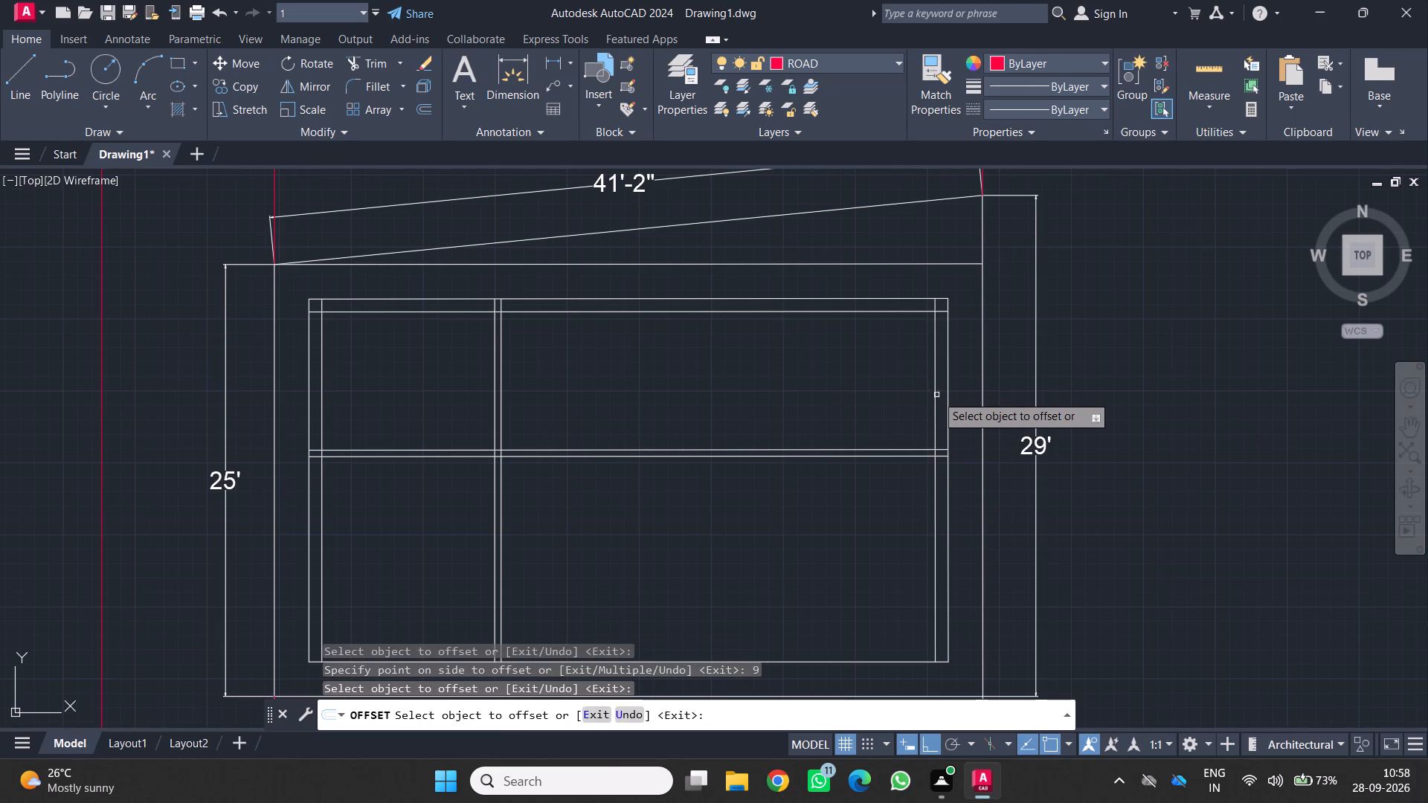
Offset the inner vertical line of the right wall by 10' to the left, into the building.
left_click(936, 395)
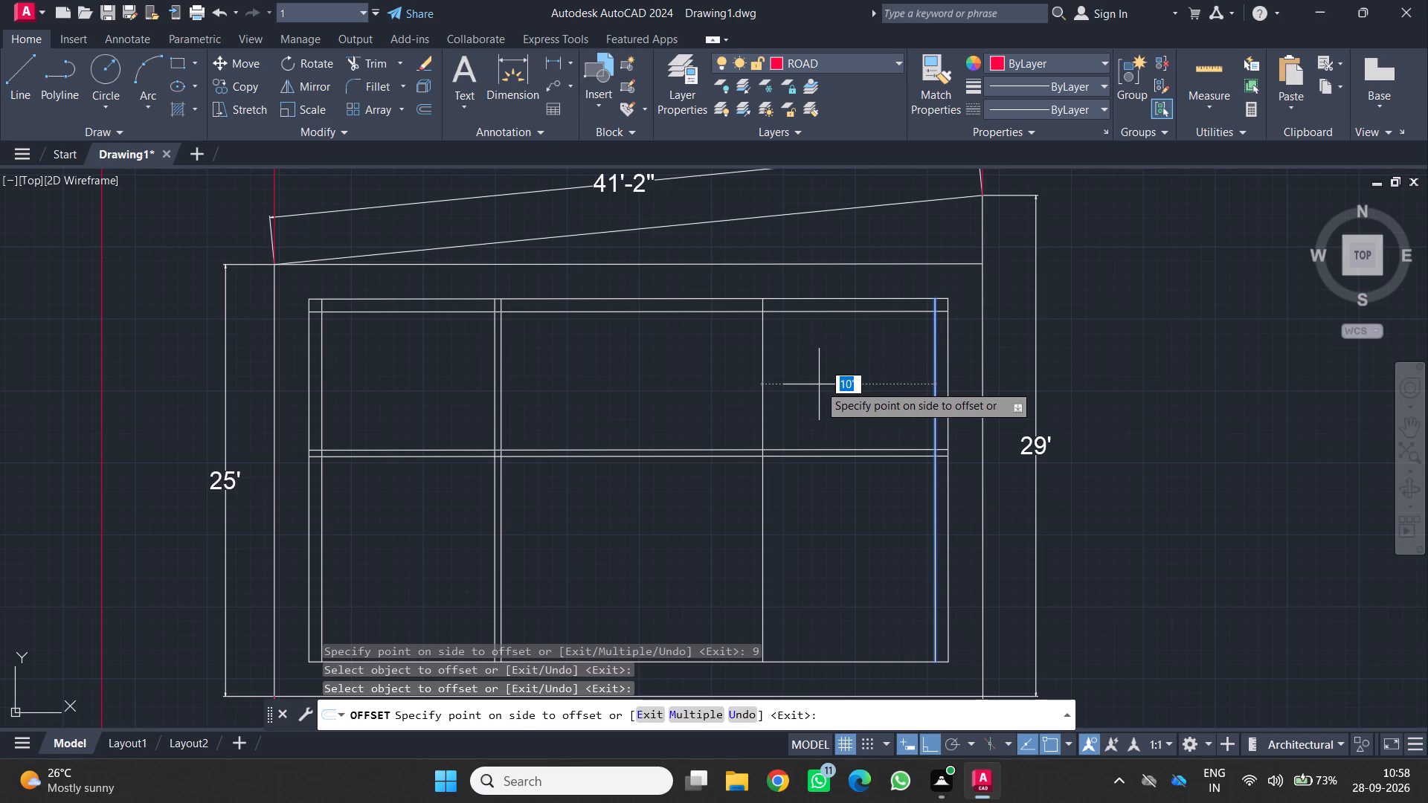
left_click(819, 384)
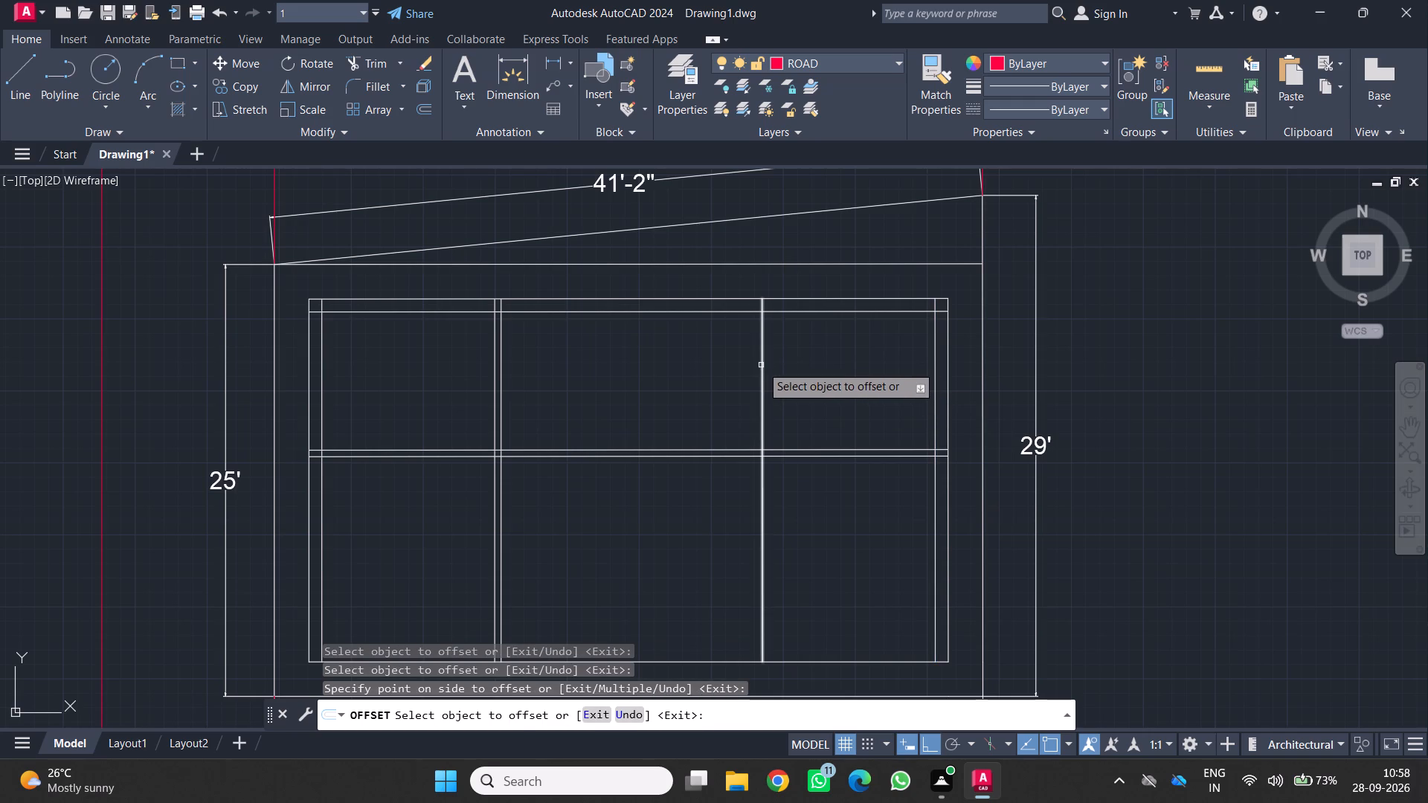
Offset the vertical partition line that lies 10' from the right wall by 4.5" to the left.
left_click(761, 365)
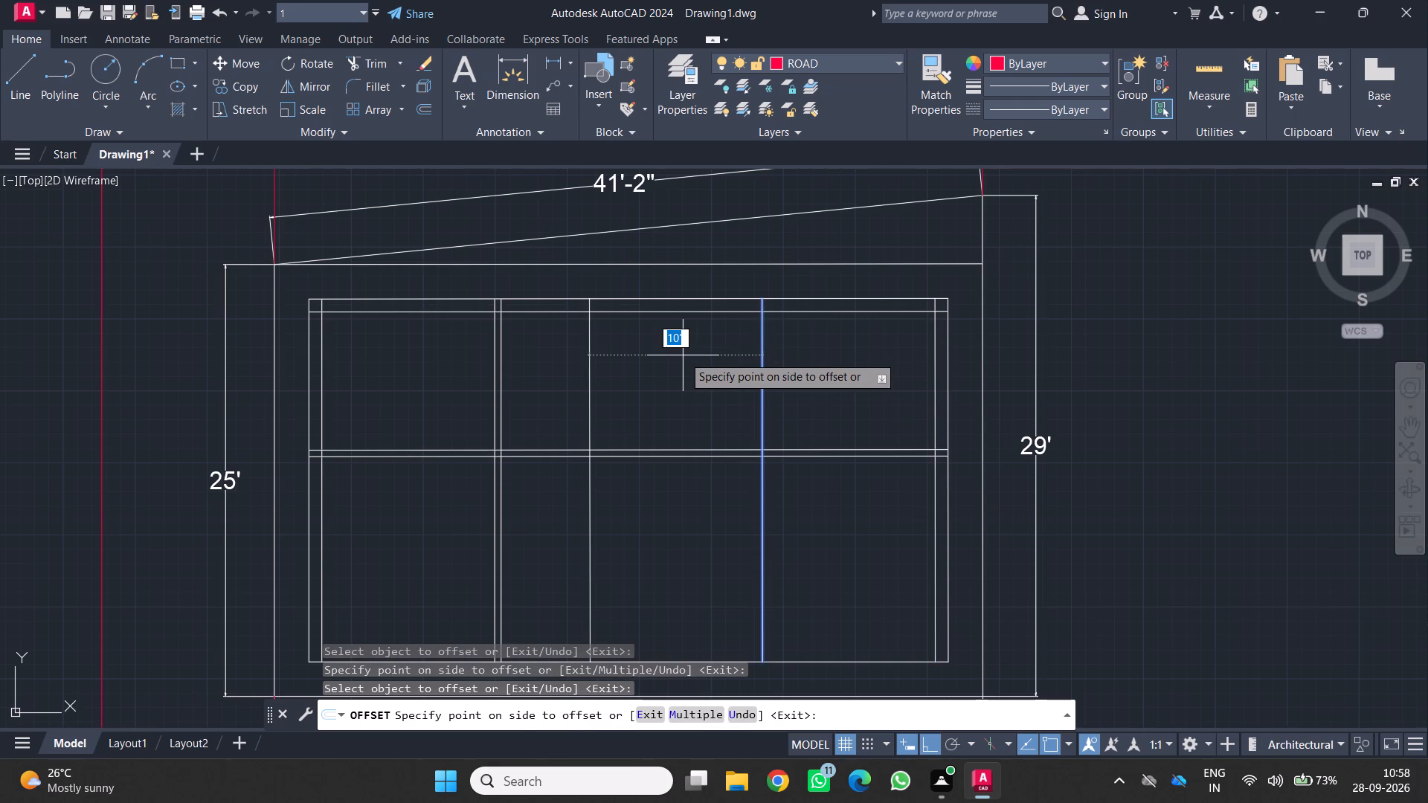
key("4")
key("period")
key("End")
key("5")
key("Return")
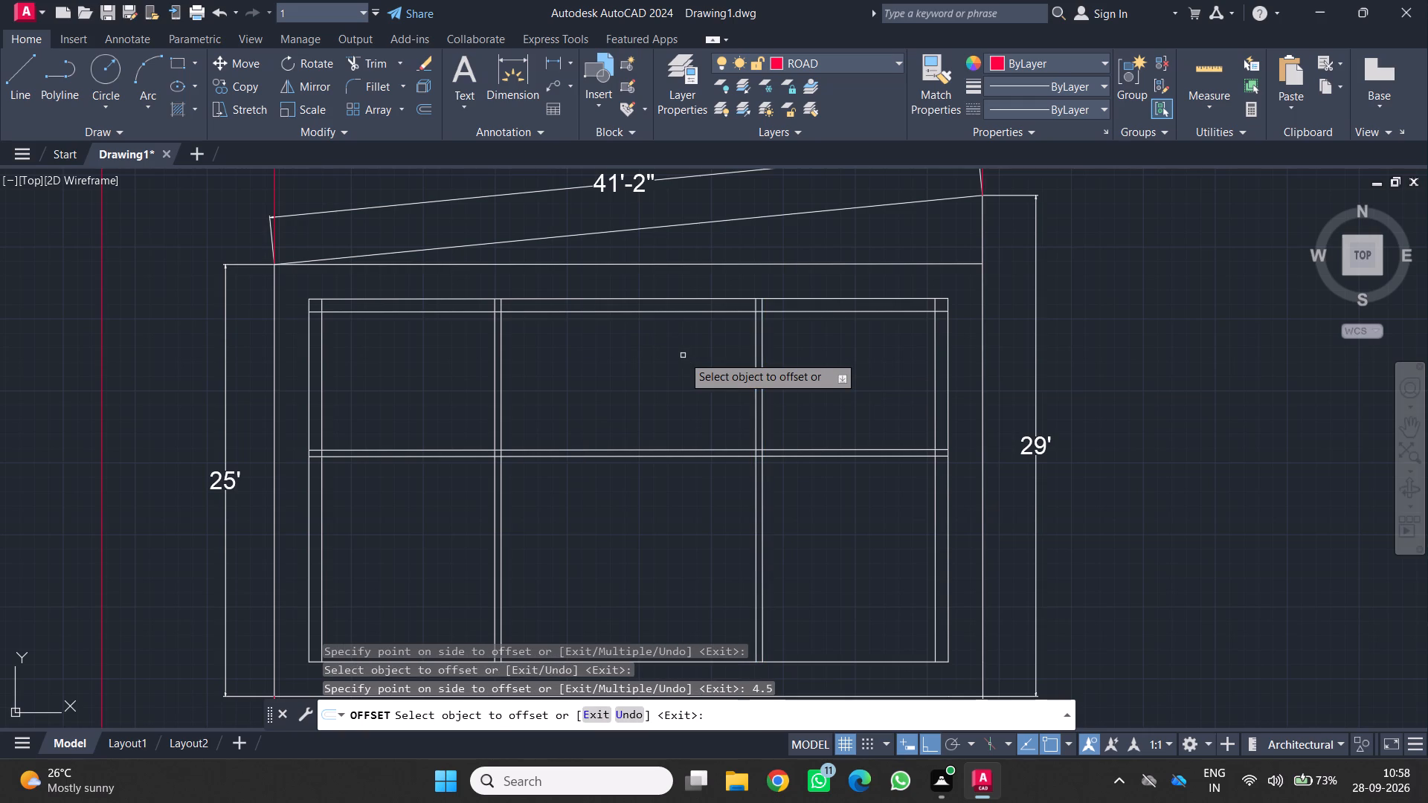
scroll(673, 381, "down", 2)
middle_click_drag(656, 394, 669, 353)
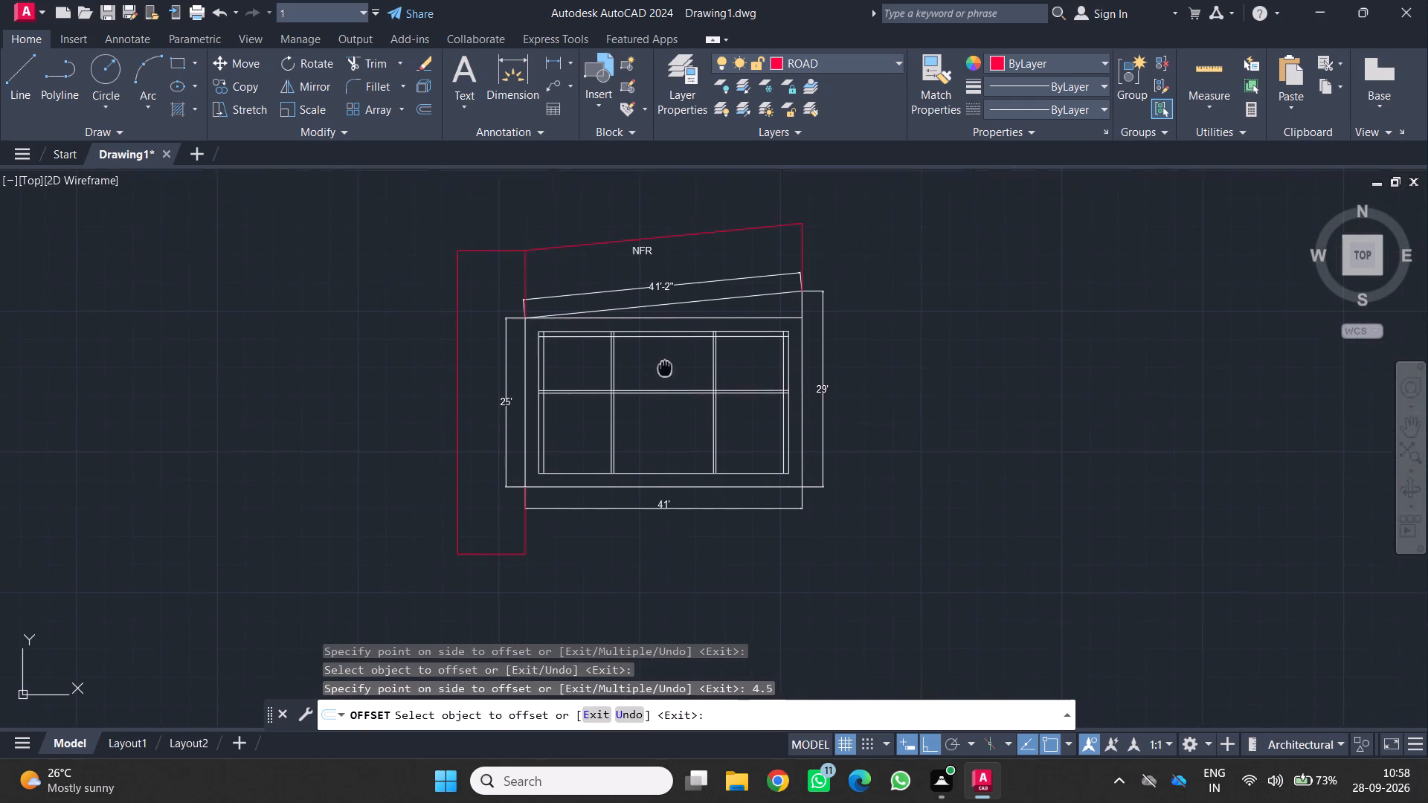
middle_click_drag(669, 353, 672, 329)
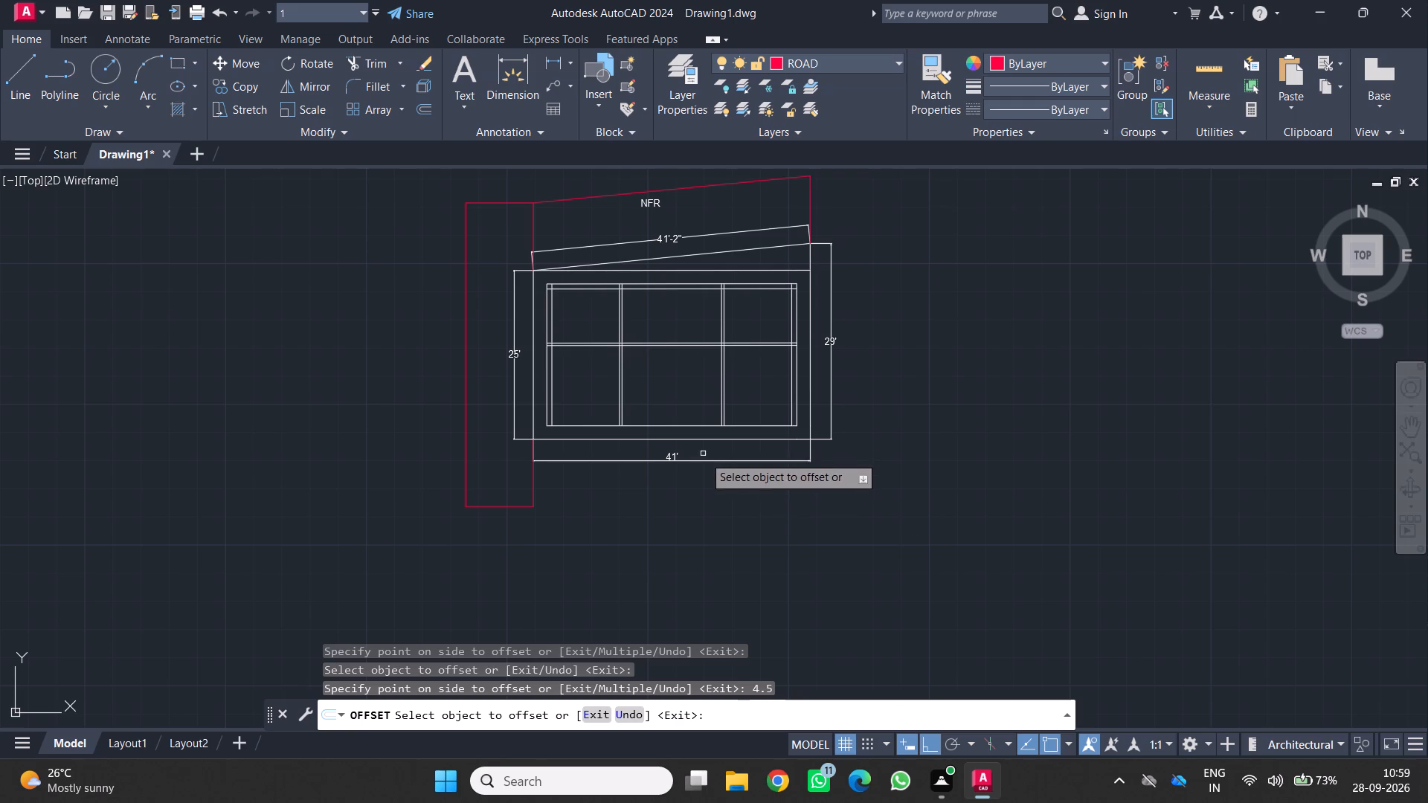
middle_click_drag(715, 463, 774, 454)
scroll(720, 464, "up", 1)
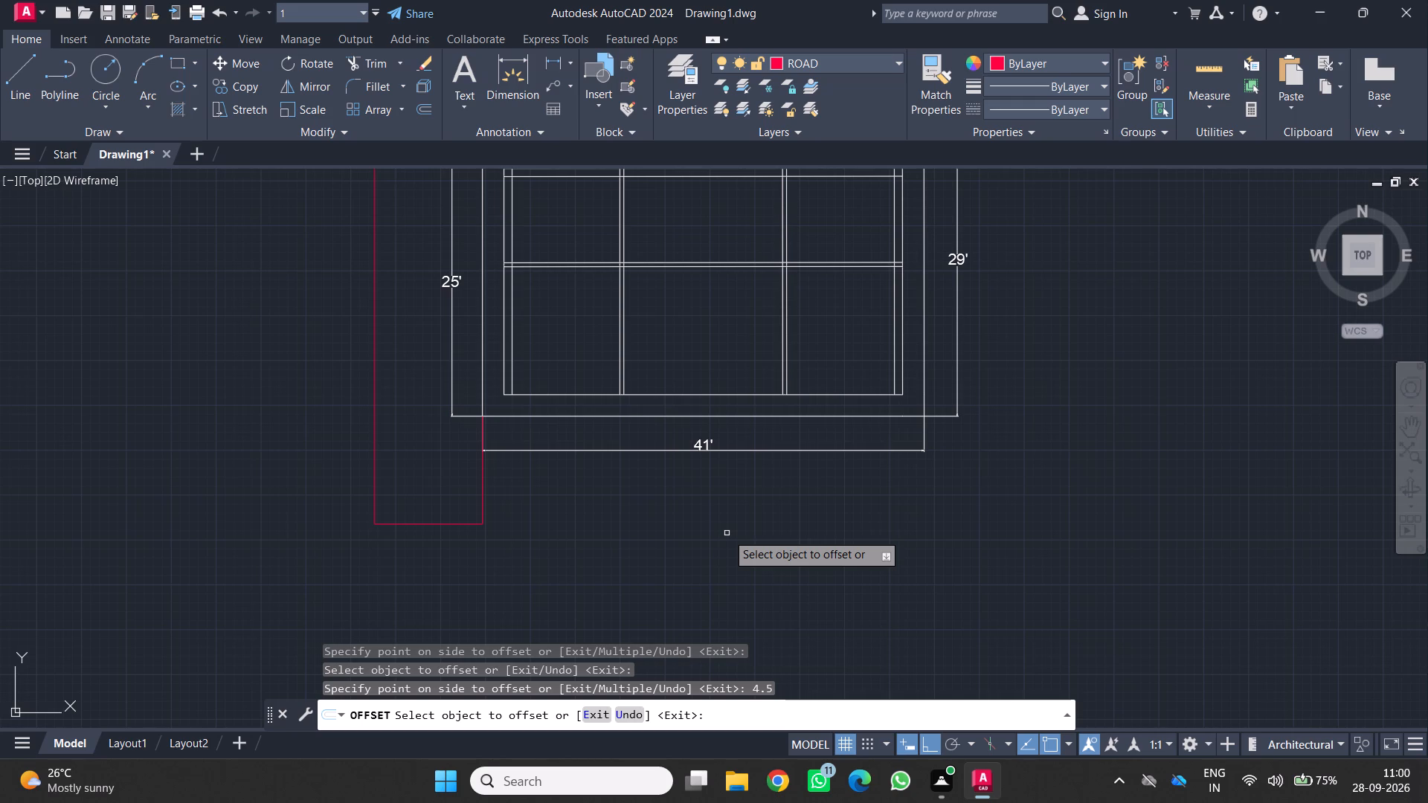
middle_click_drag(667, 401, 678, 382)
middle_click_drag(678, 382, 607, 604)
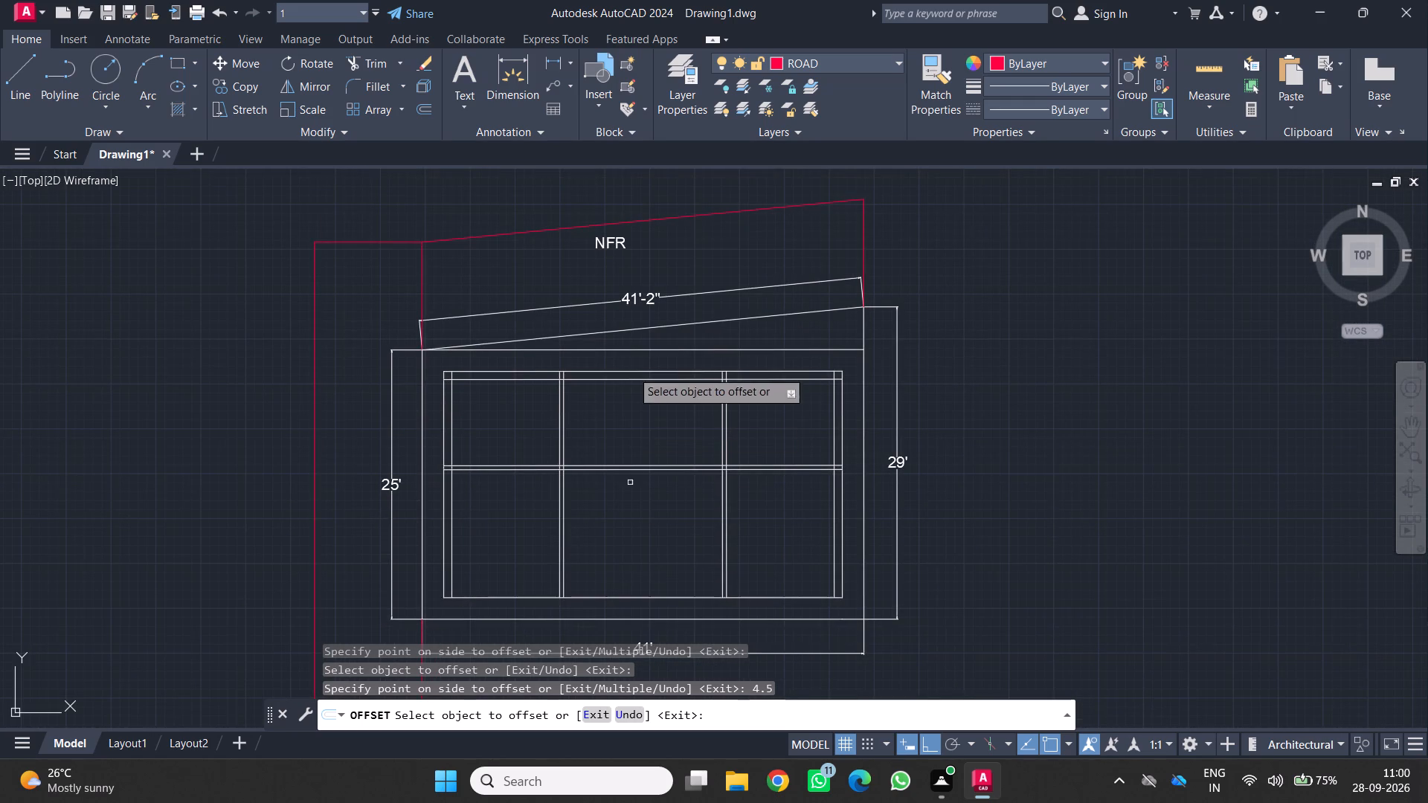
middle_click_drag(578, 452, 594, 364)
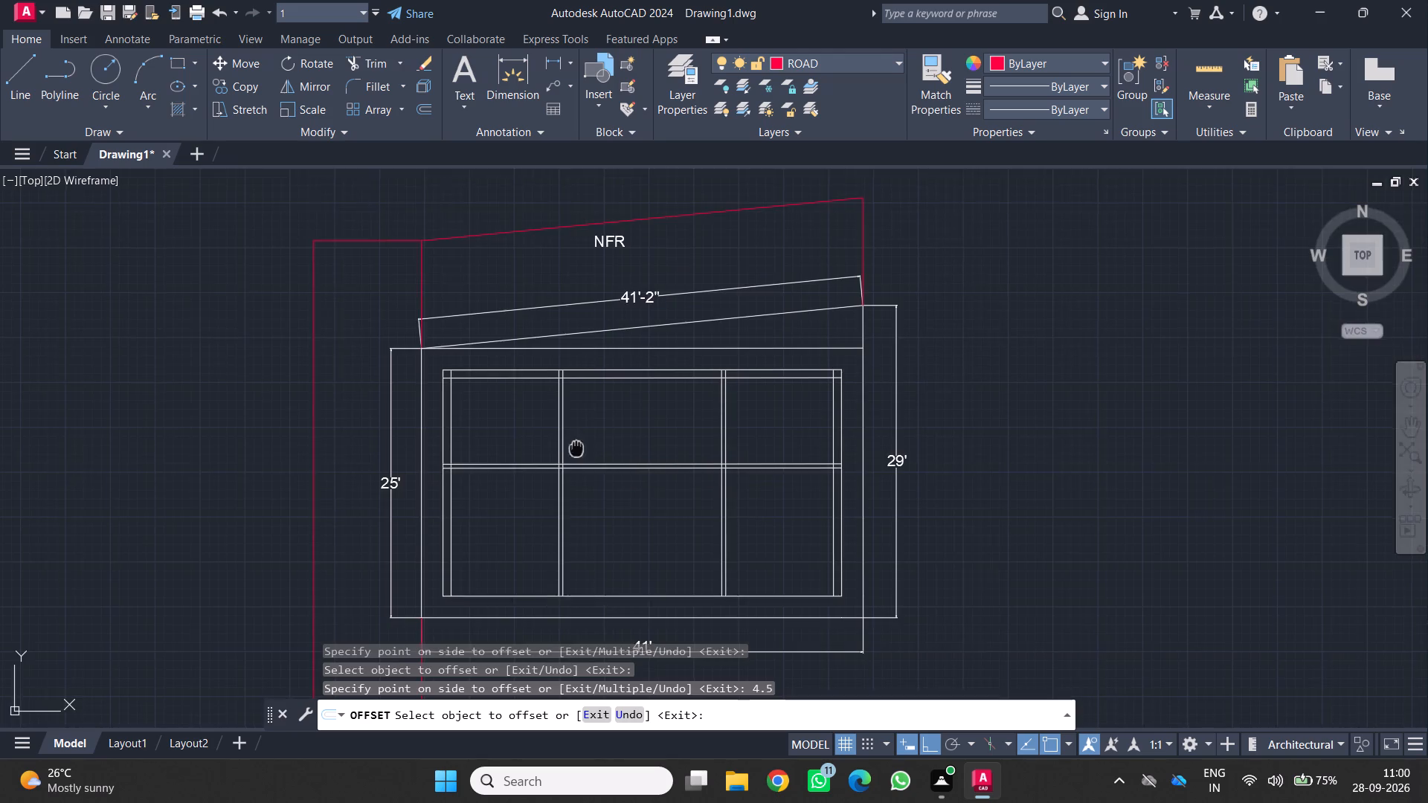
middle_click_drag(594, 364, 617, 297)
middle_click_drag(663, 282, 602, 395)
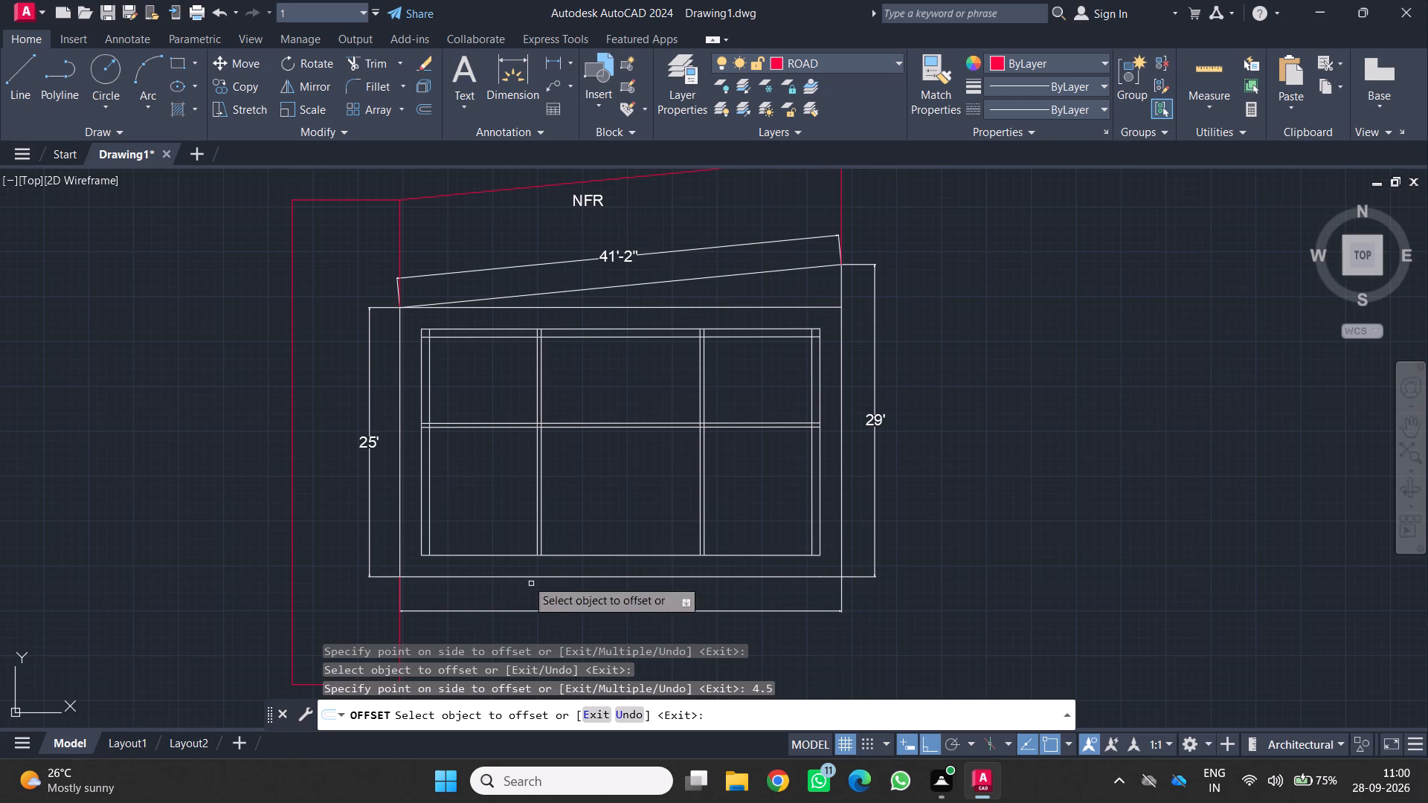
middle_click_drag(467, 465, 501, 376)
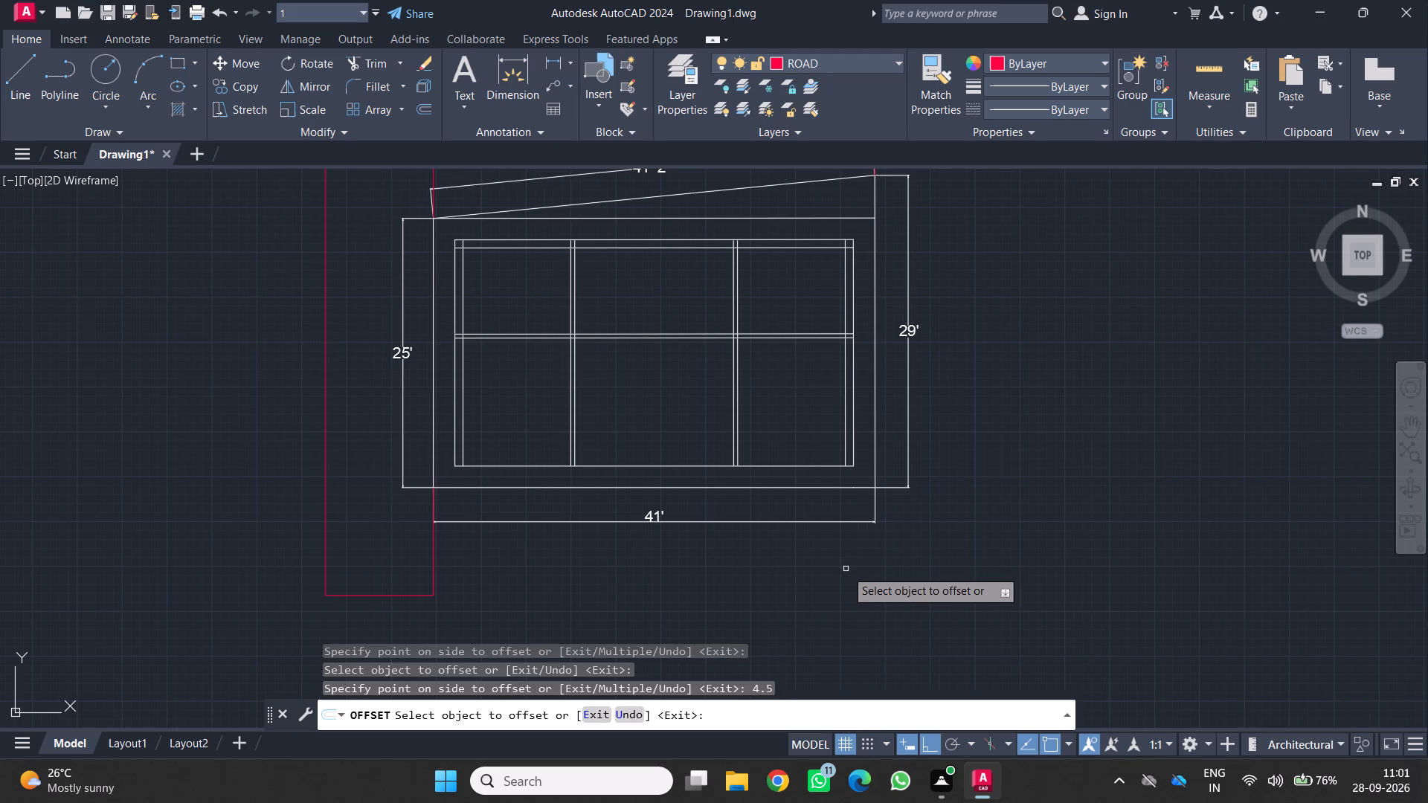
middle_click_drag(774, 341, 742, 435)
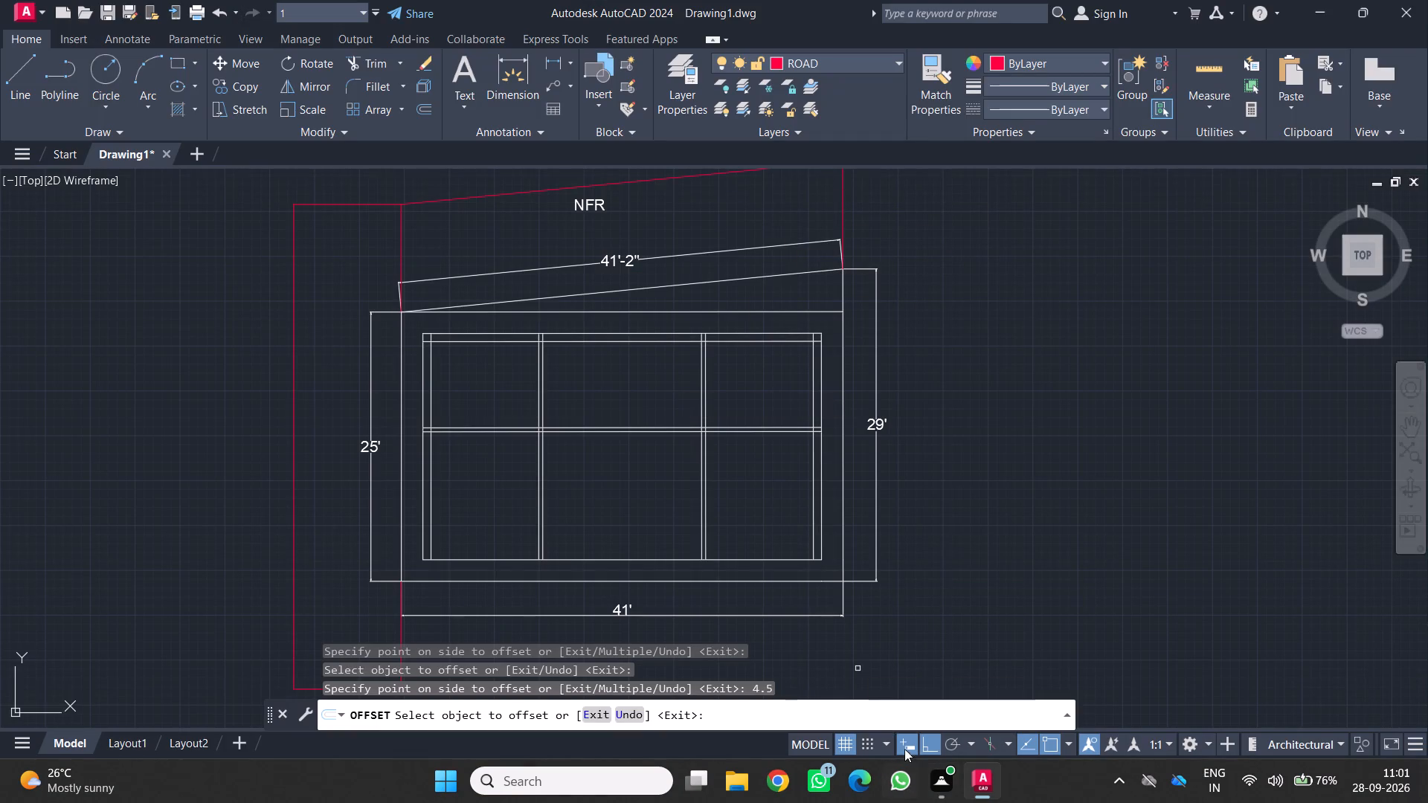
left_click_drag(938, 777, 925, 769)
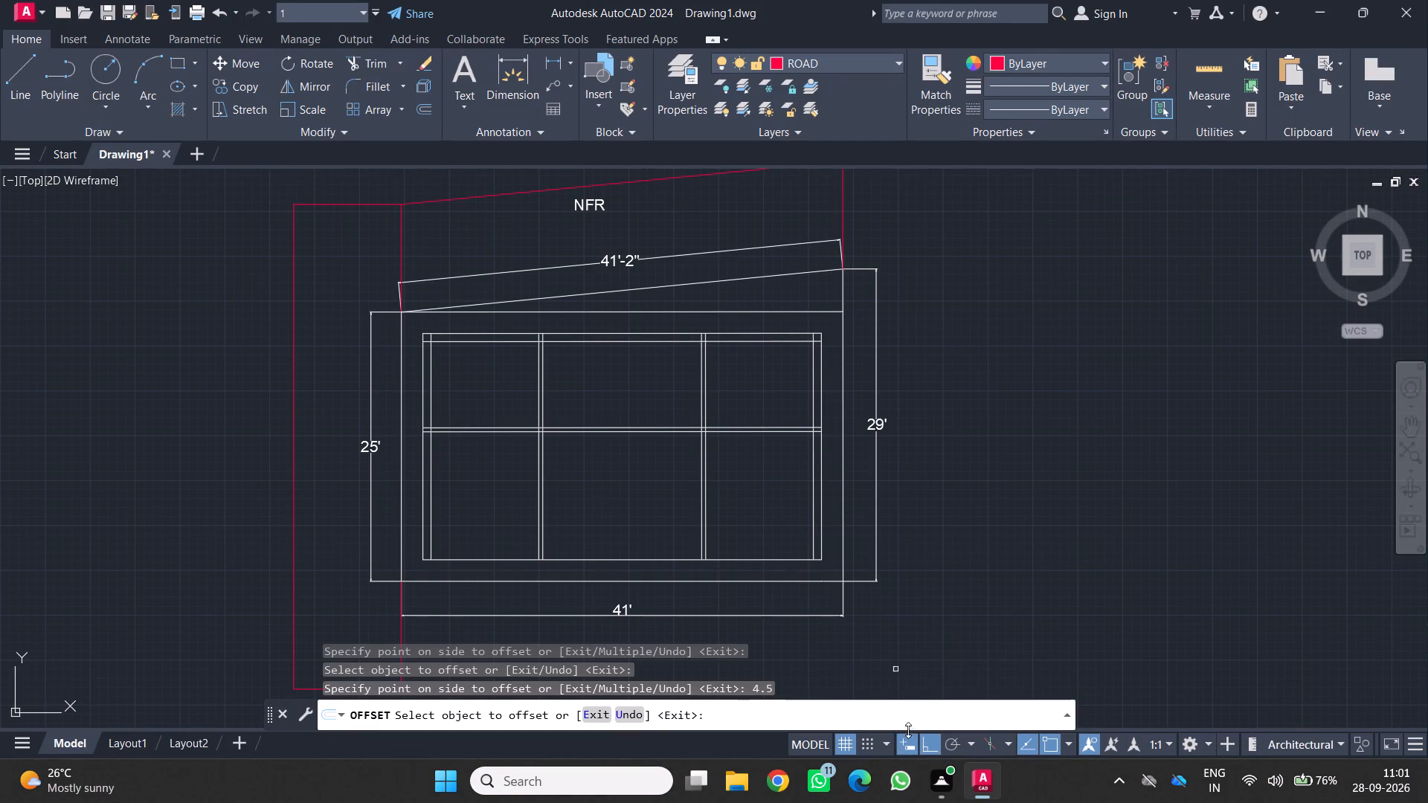
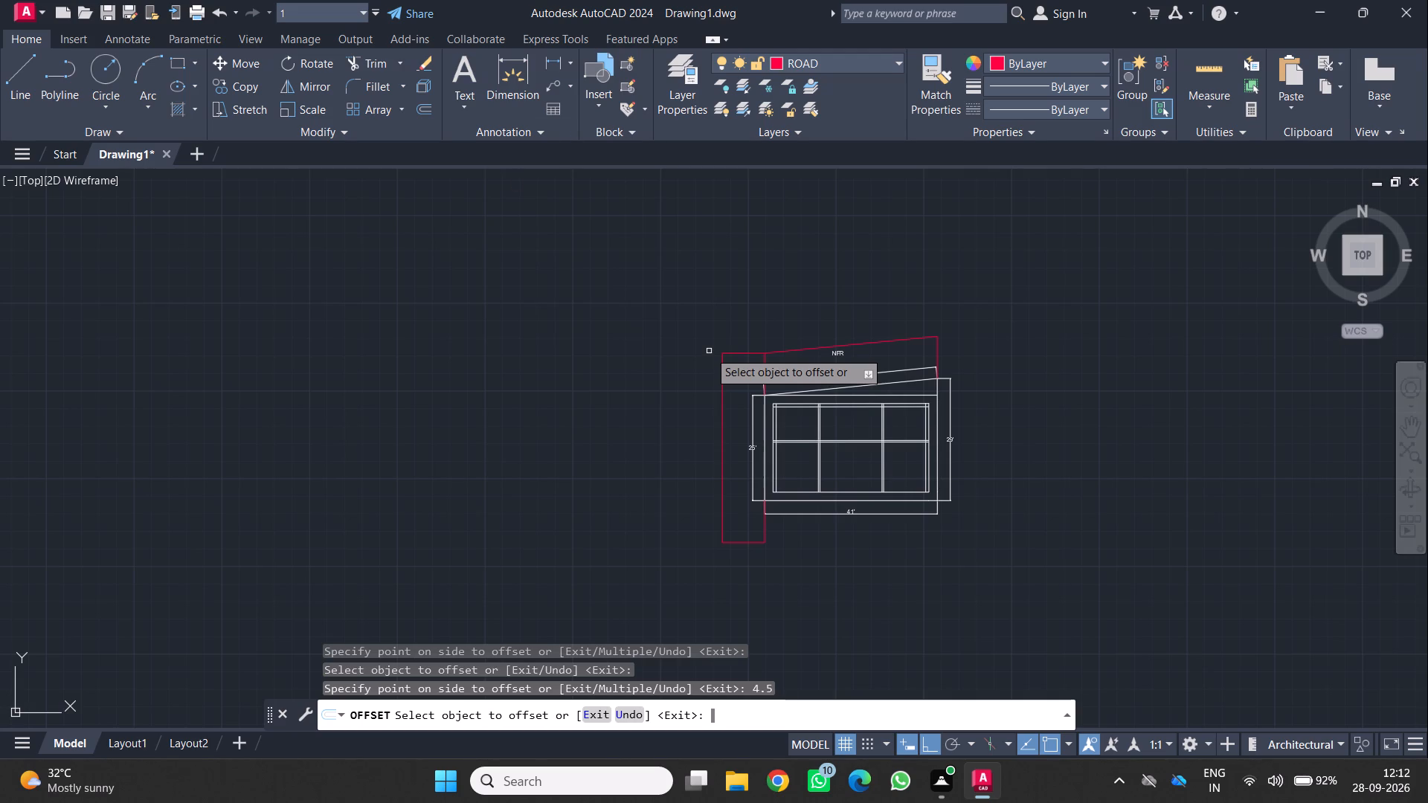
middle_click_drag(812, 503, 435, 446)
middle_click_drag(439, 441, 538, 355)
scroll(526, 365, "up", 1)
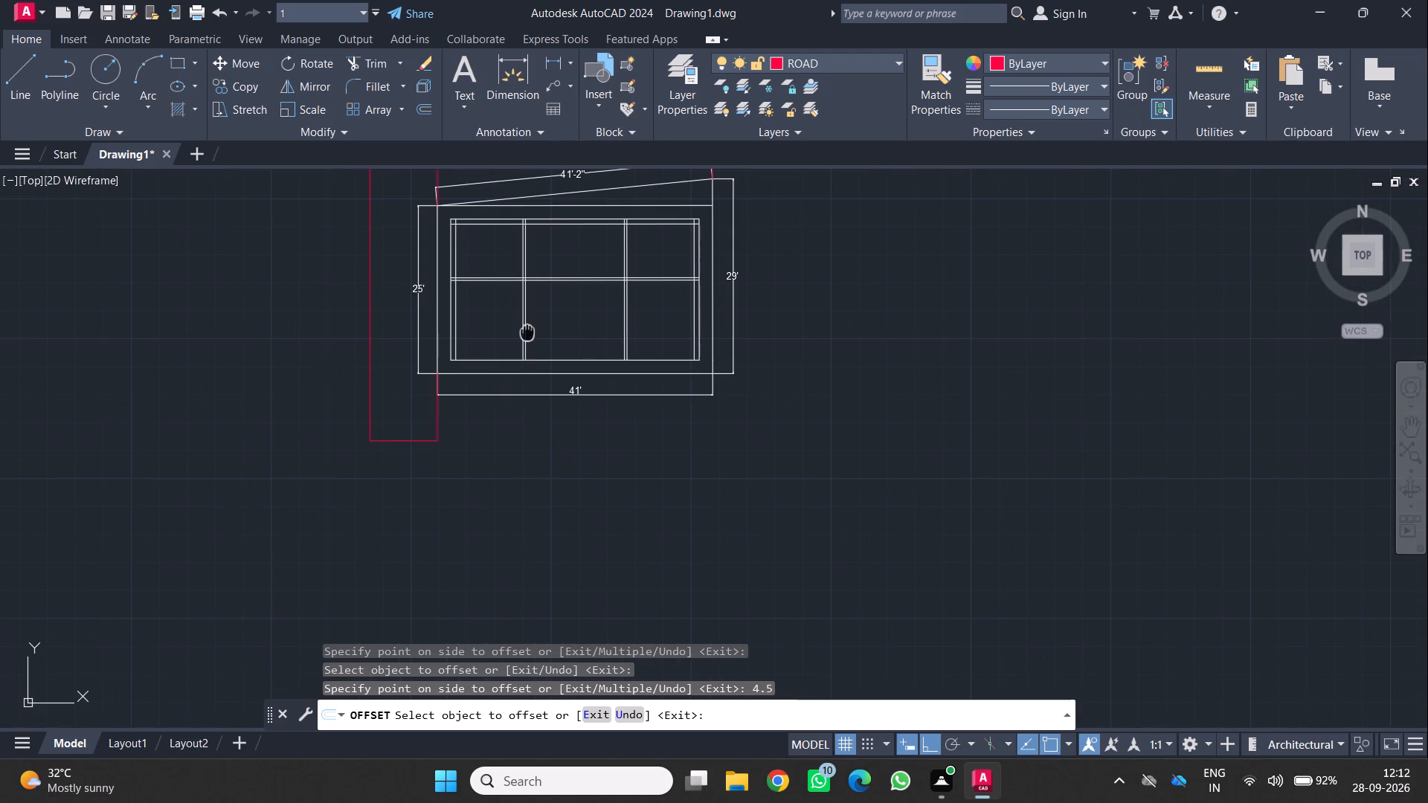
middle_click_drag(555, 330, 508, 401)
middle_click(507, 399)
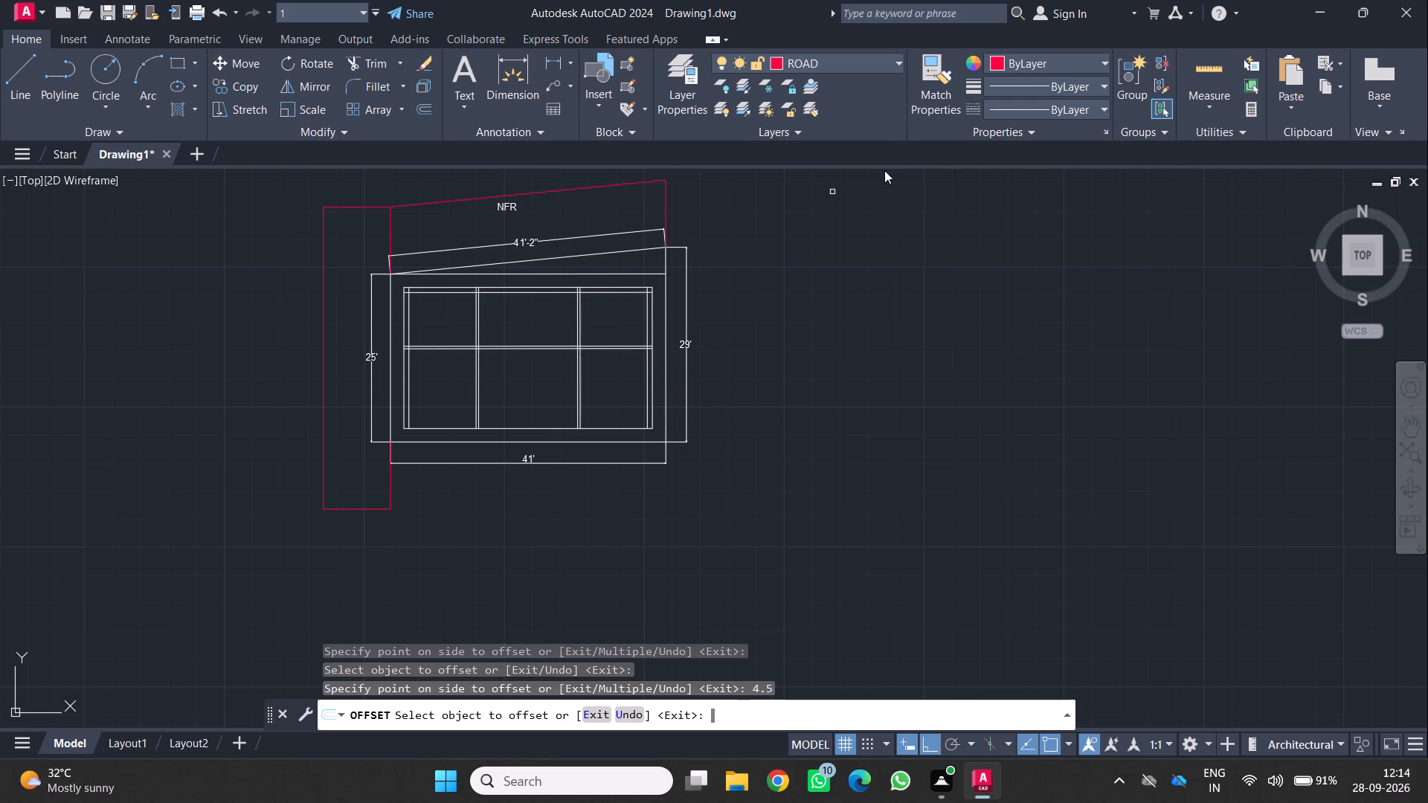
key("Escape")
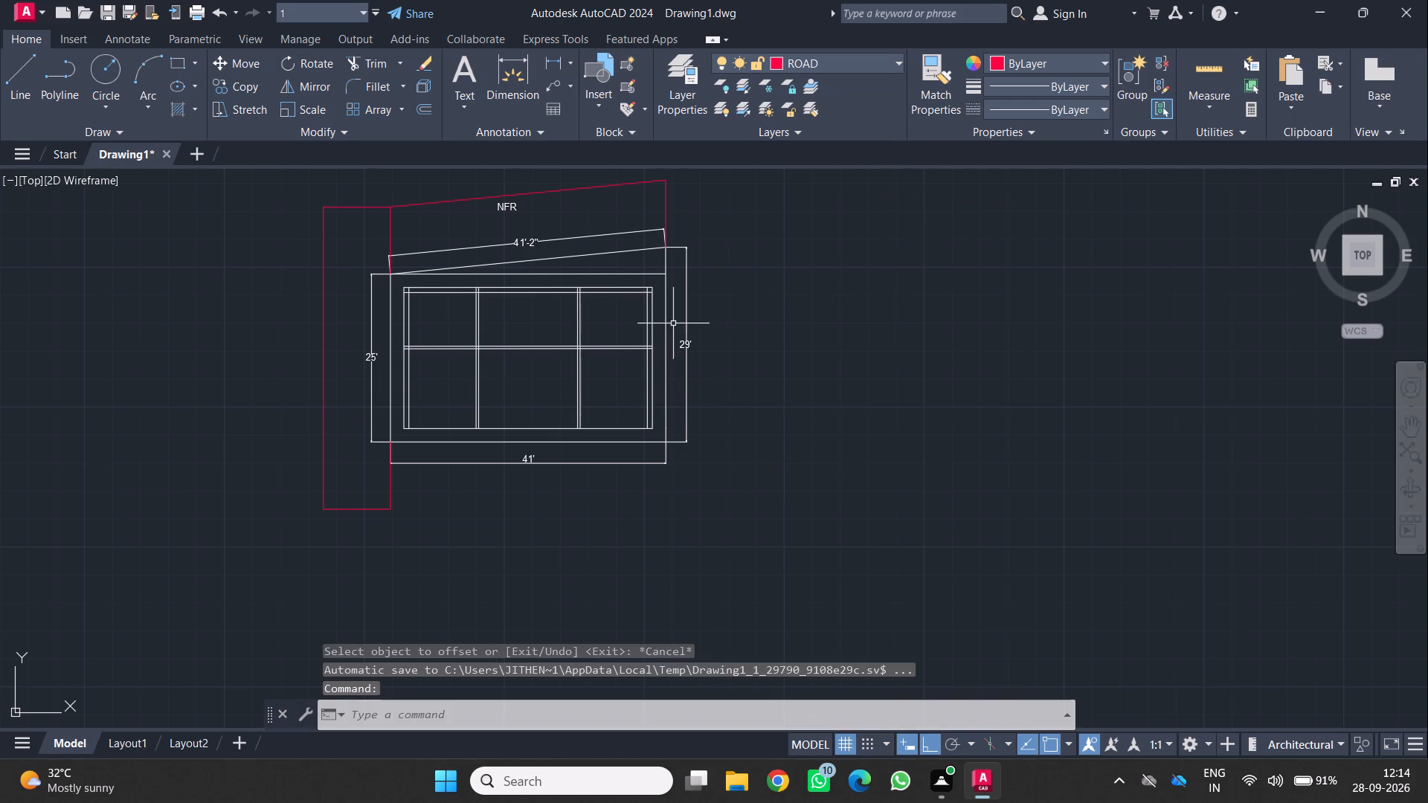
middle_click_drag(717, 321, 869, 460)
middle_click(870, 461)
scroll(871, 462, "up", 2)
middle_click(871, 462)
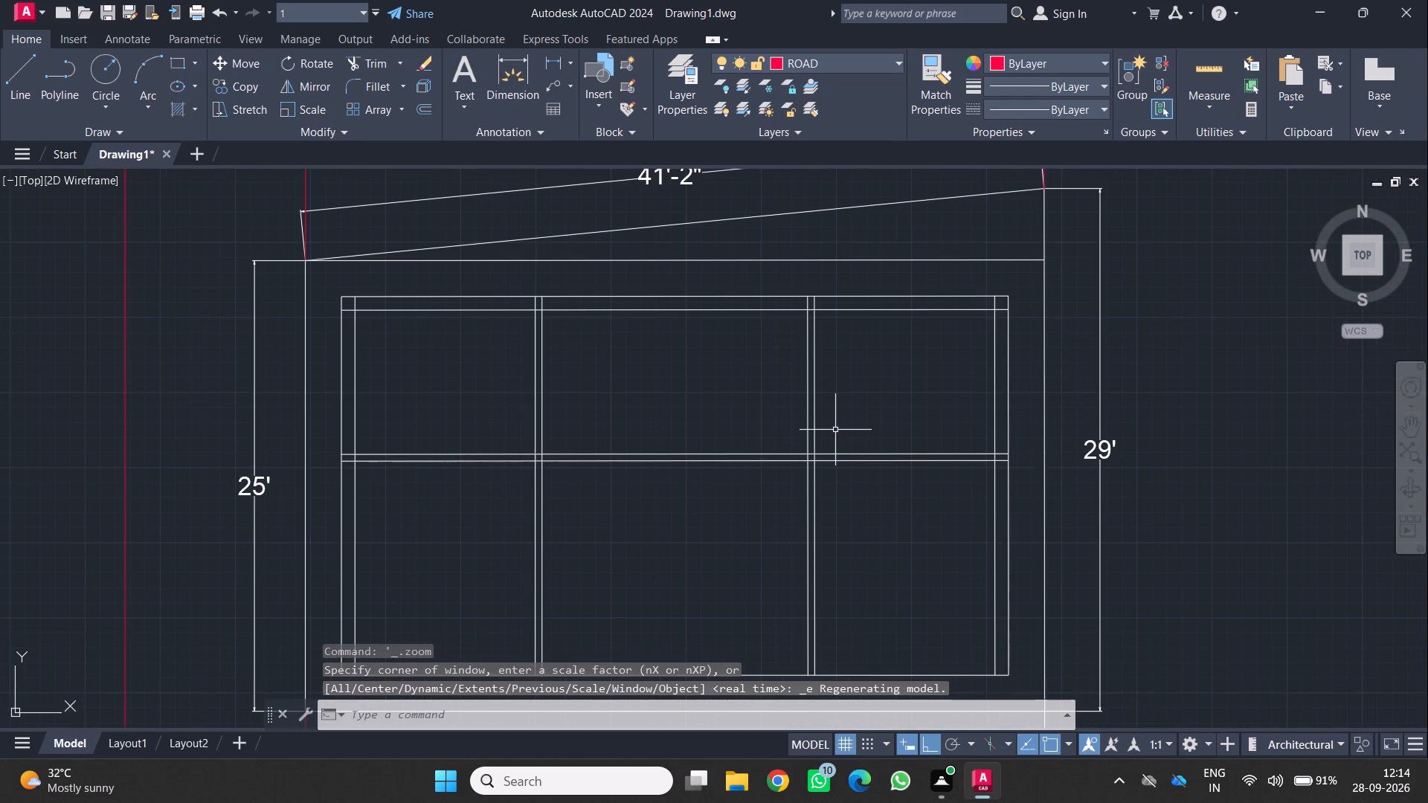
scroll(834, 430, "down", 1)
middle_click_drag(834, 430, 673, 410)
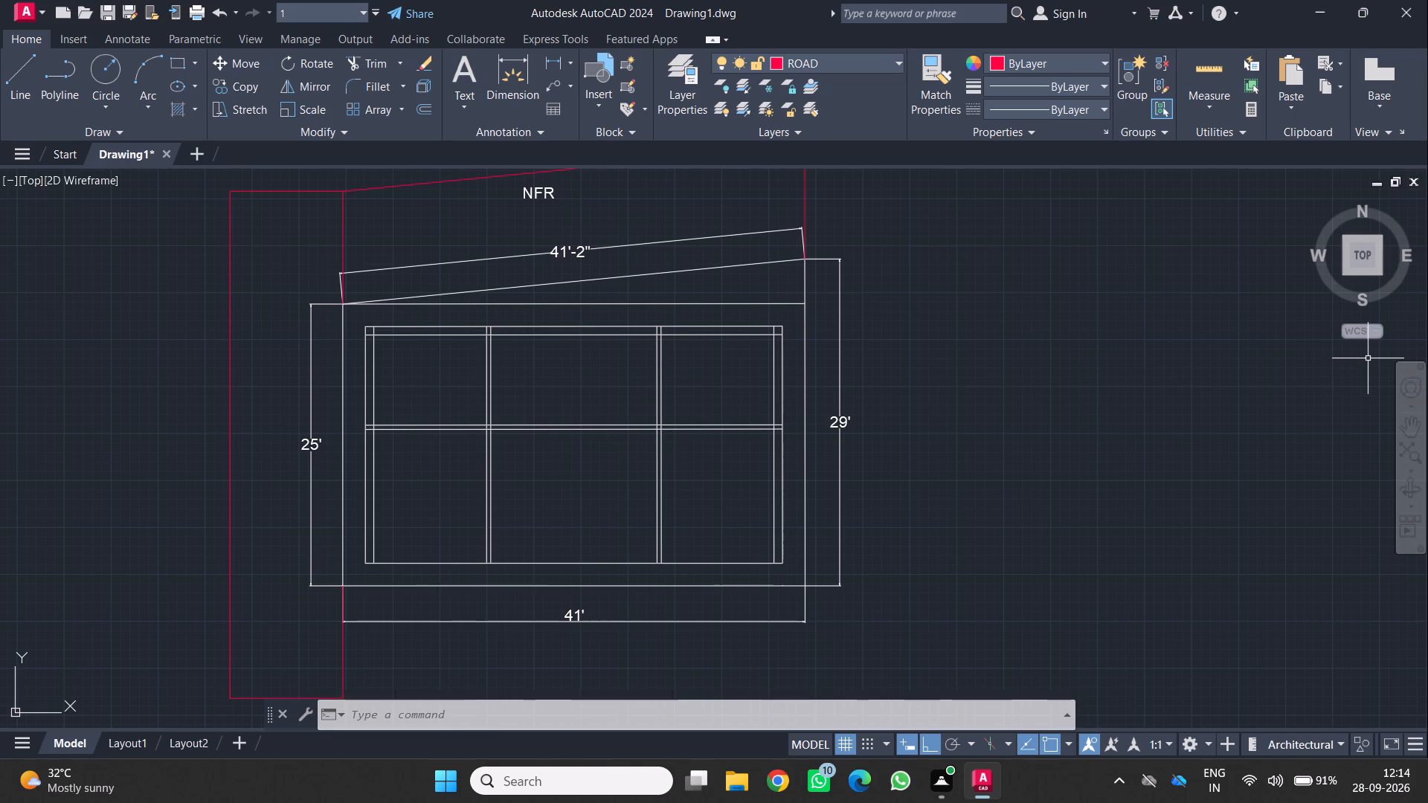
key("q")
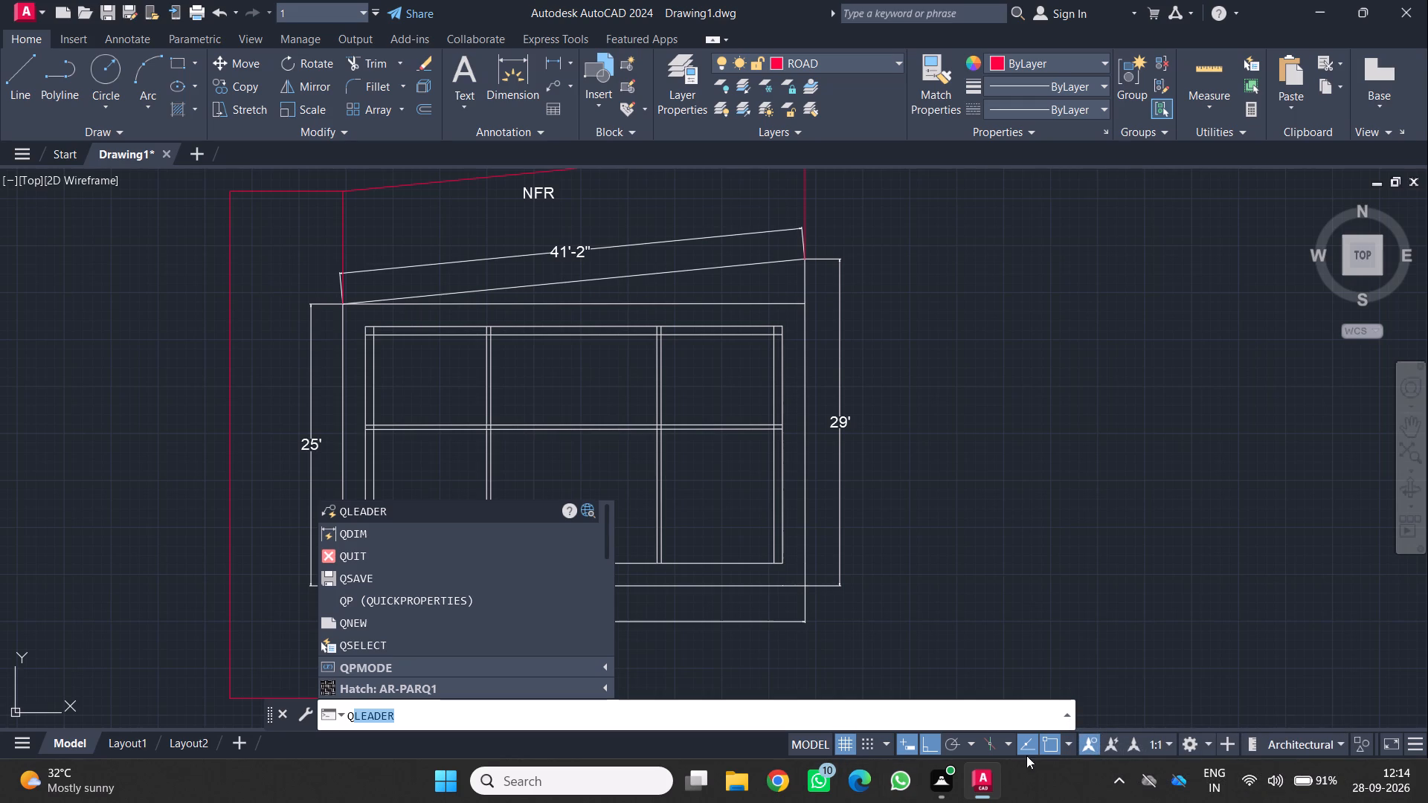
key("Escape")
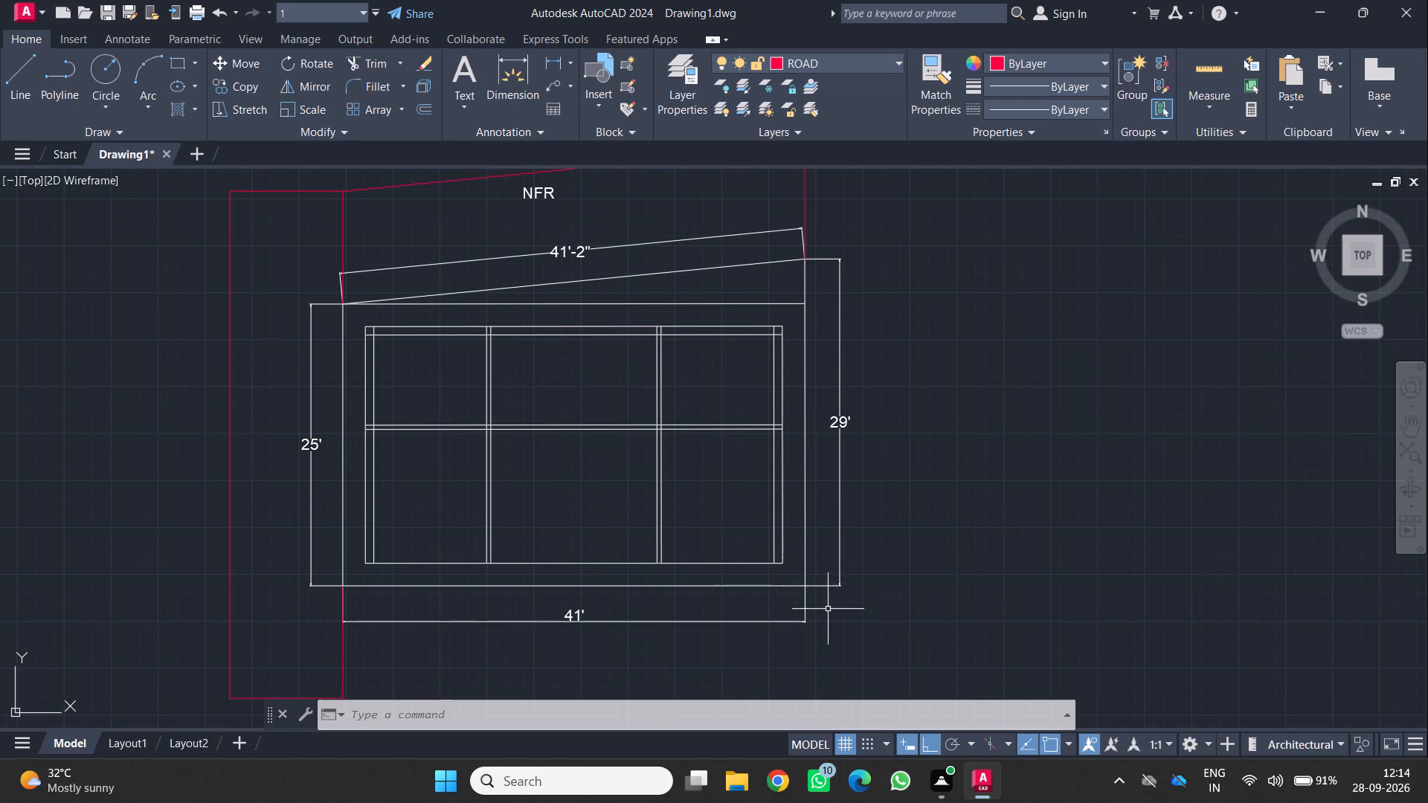
Delete both lines of the vertical partition that lies 10' from the building's right wall.
middle_click_drag(750, 526, 751, 526)
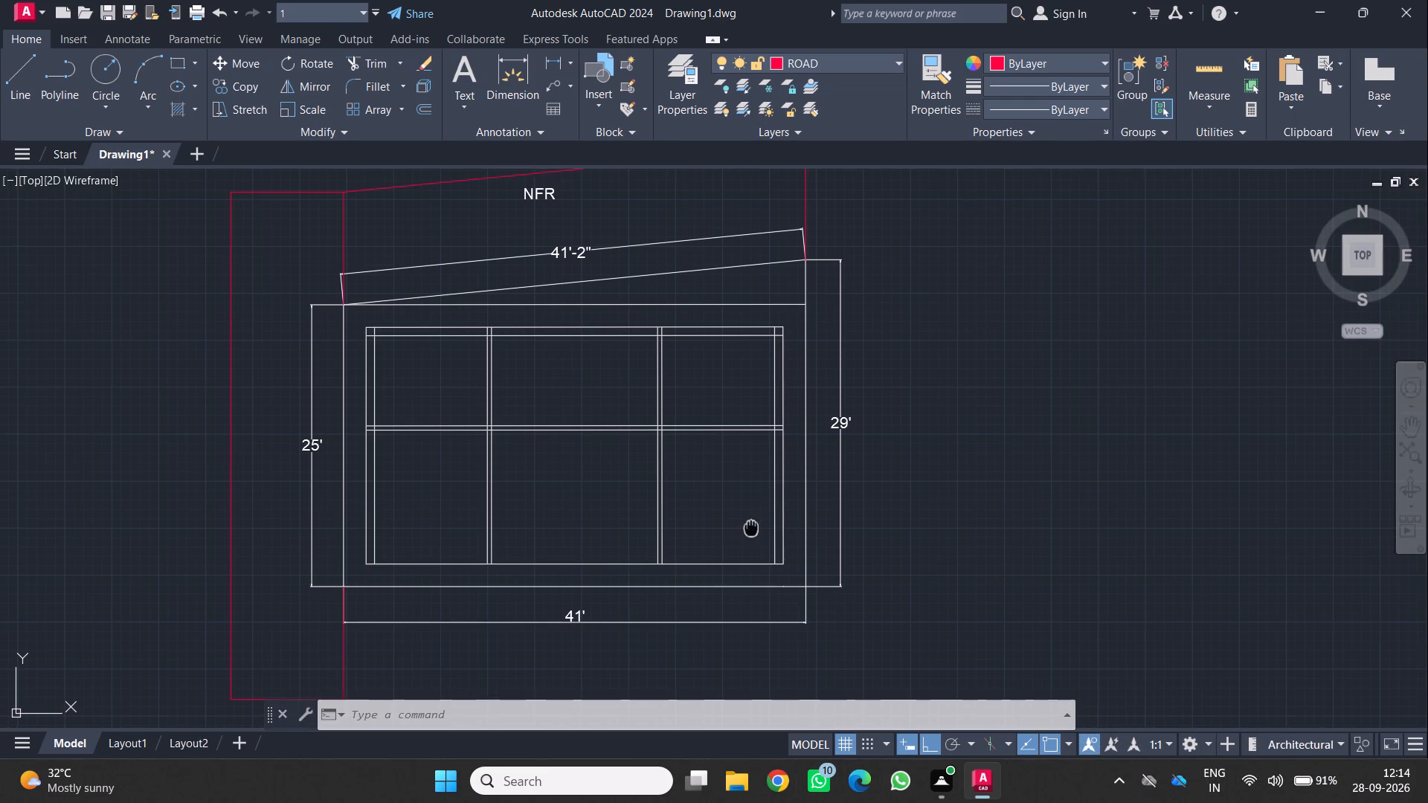
middle_click_drag(751, 526, 698, 426)
middle_click(698, 426)
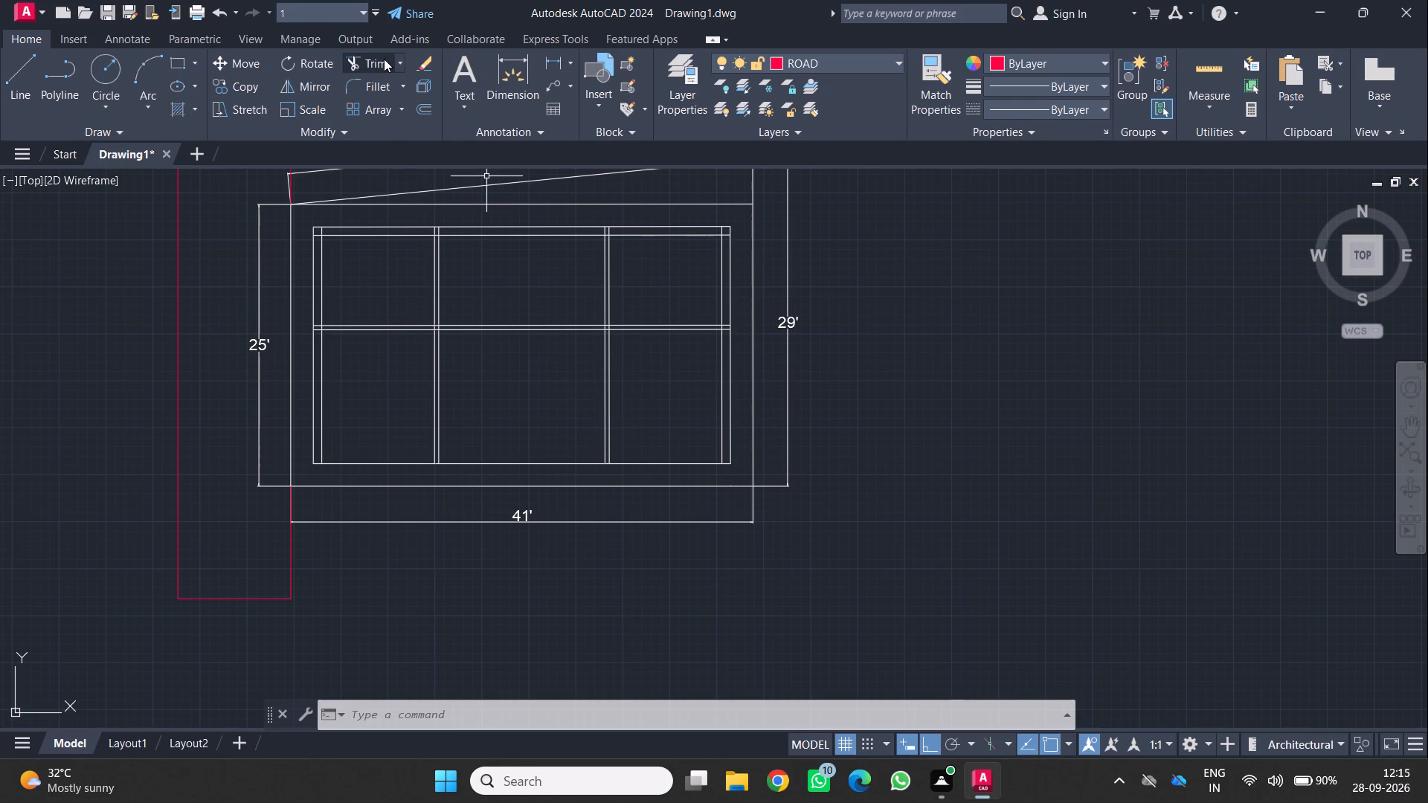
left_click(605, 413)
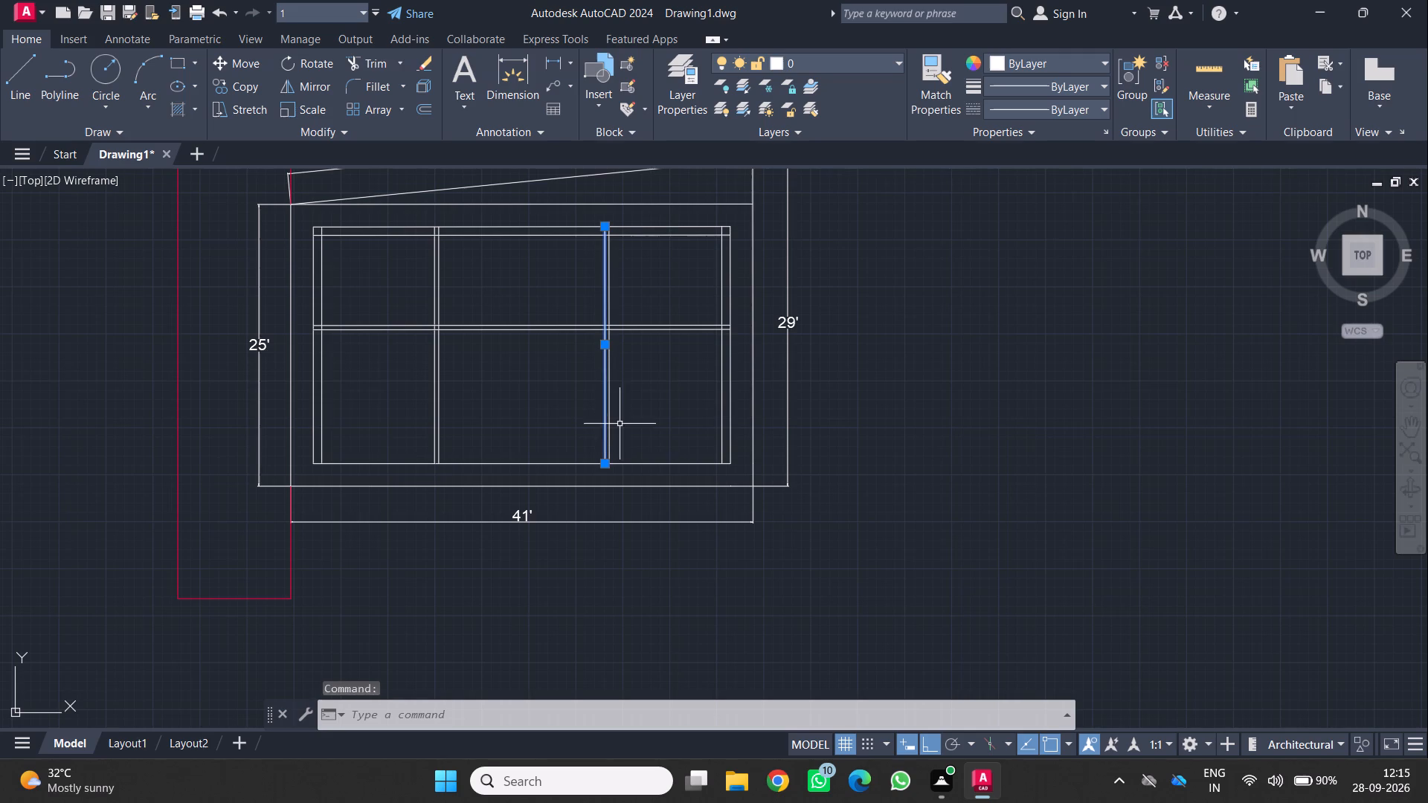
left_click(610, 401)
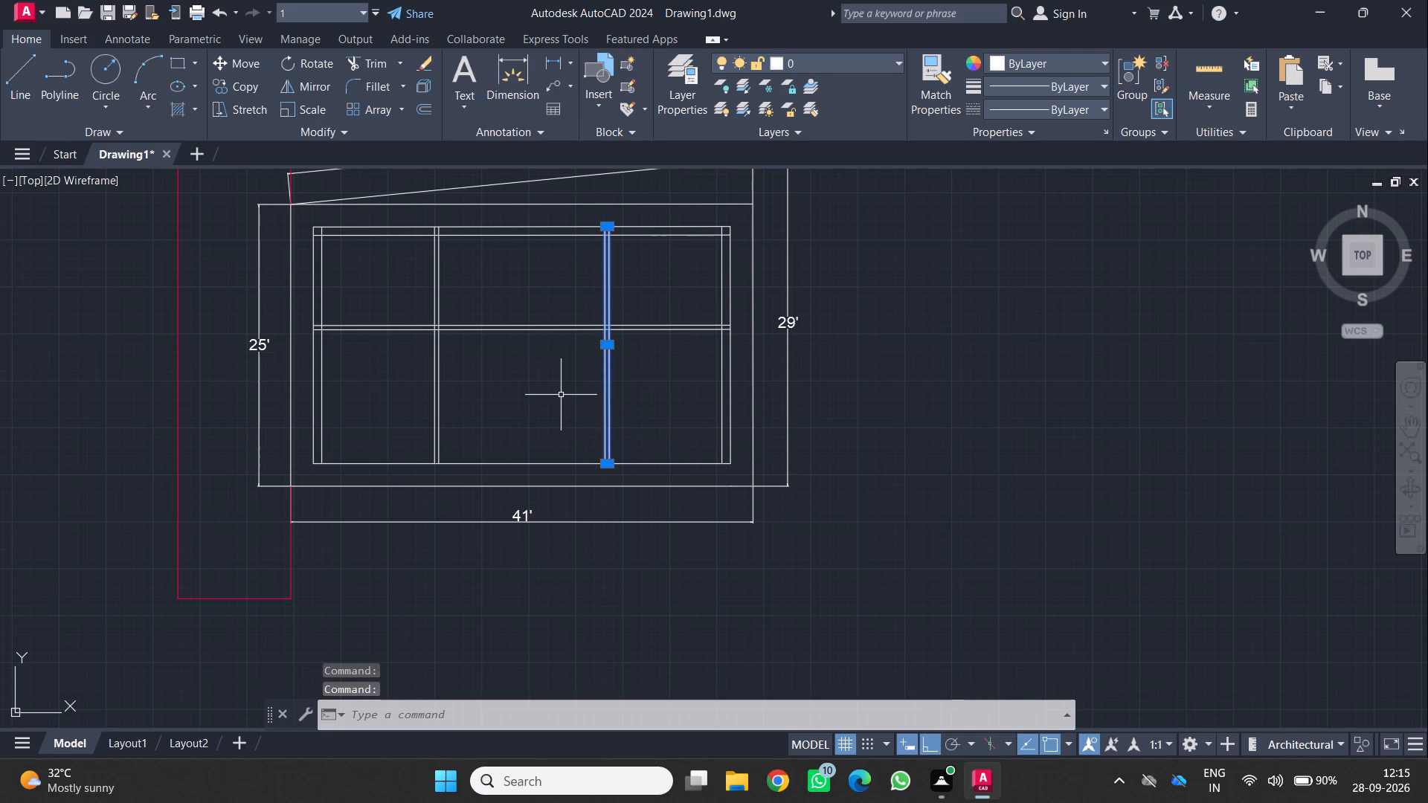
key("Delete")
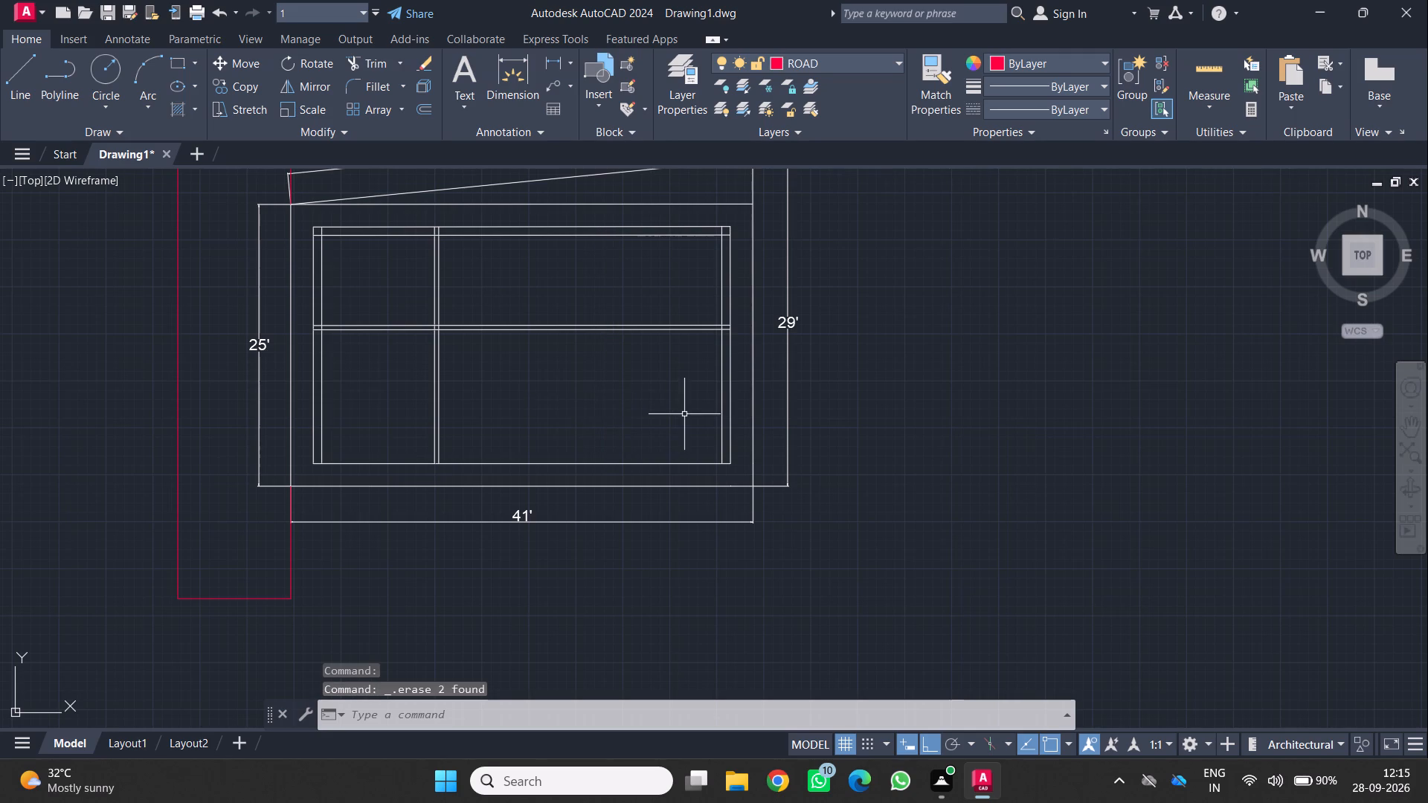
Offset the inner vertical line of the right wall by 10' to the left, into the building.
scroll(685, 414, "up", 1)
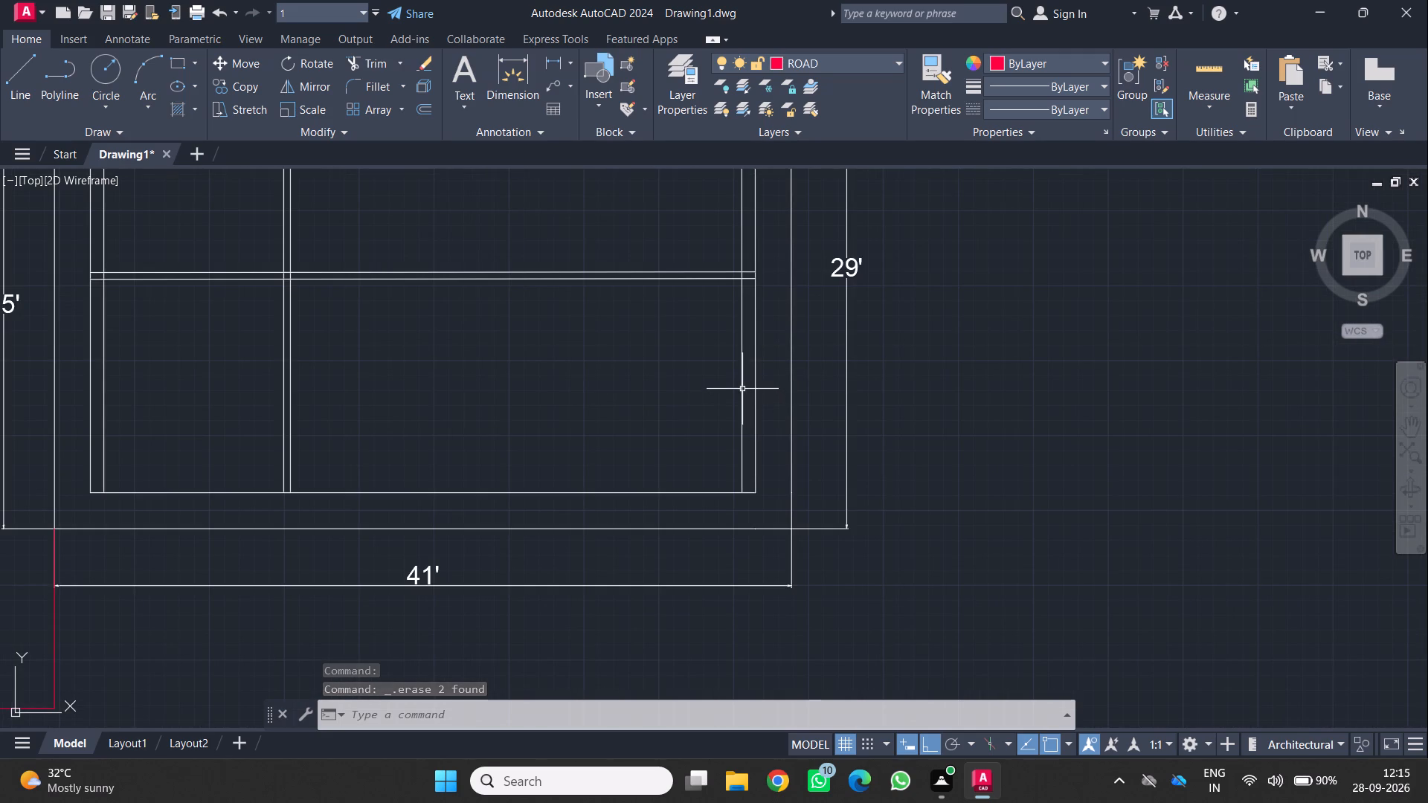
left_click(742, 387)
key("o")
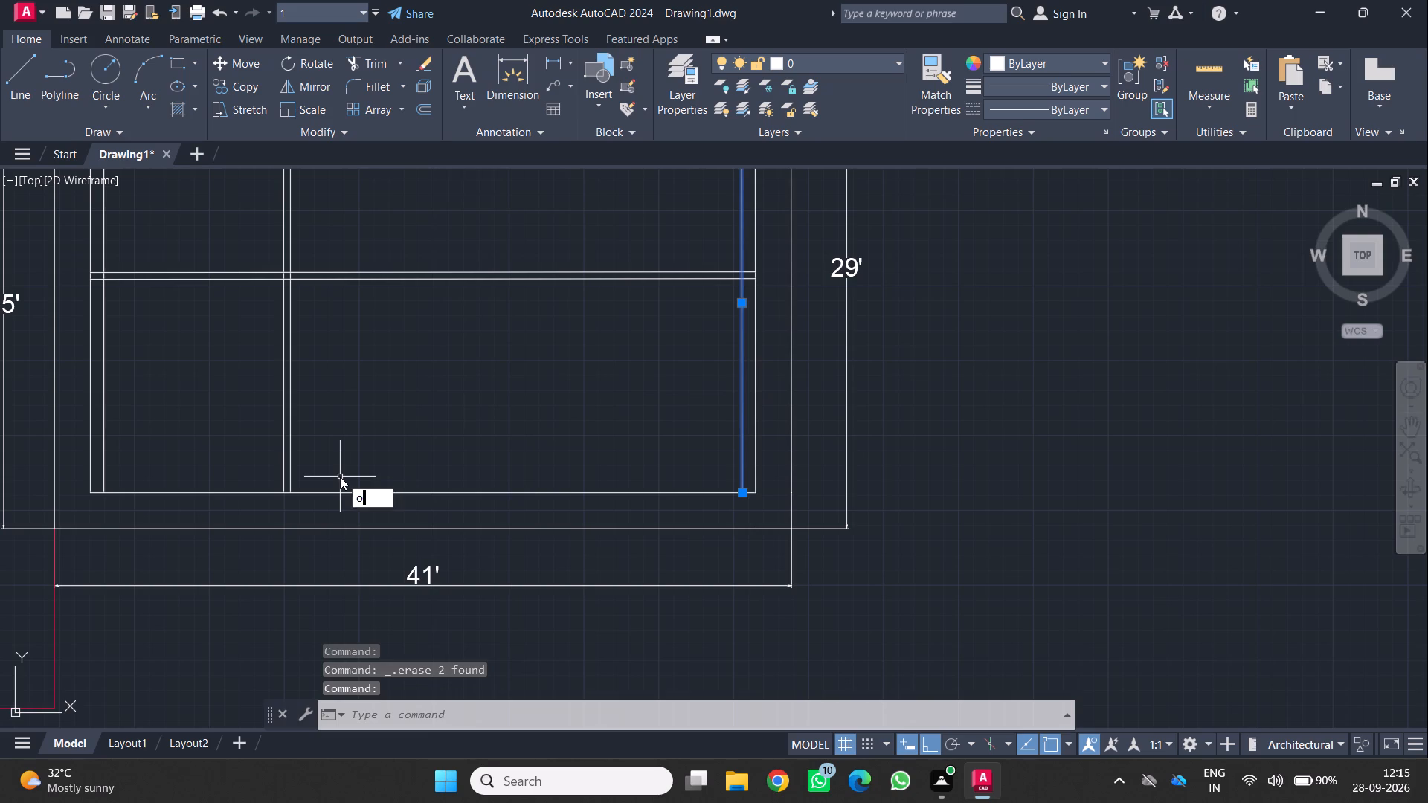
key("Return")
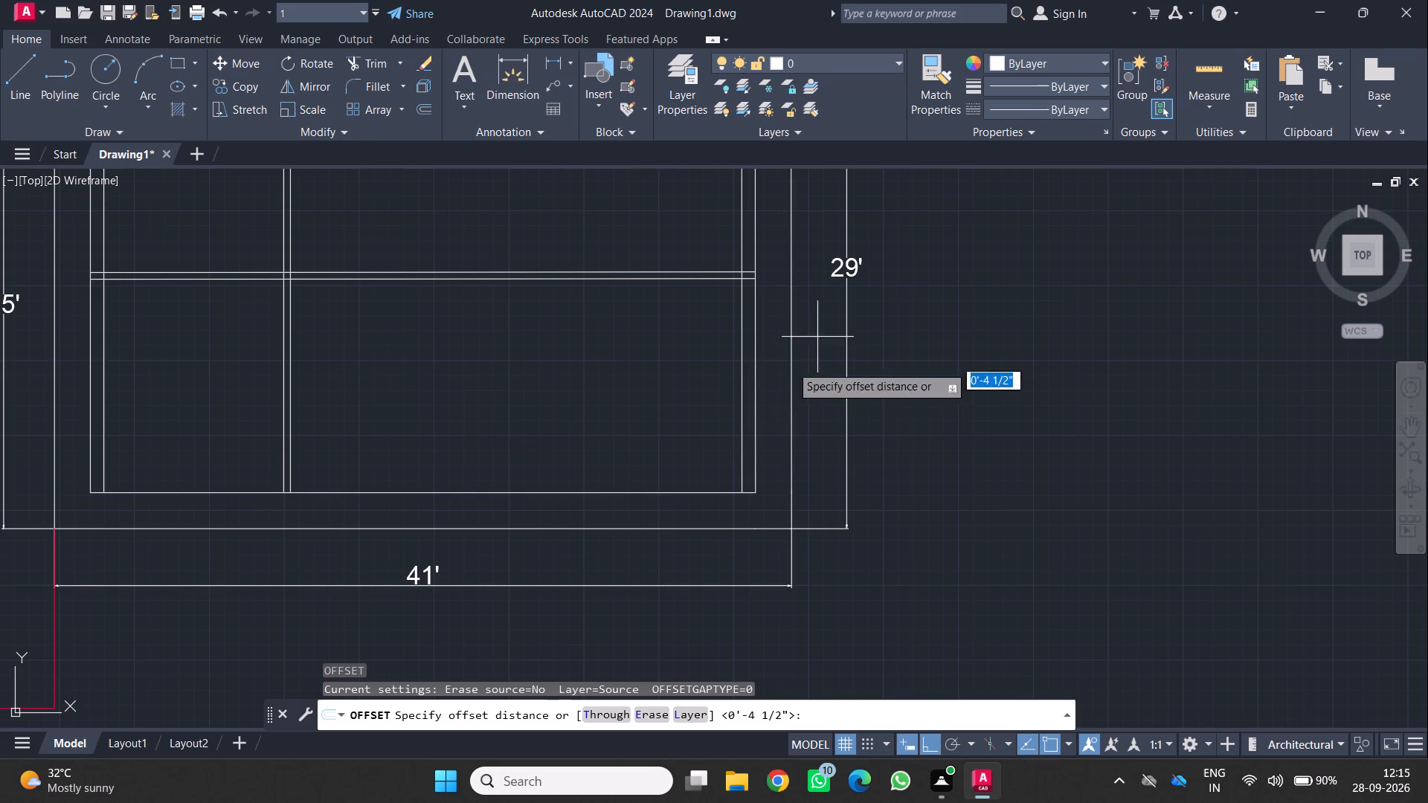
left_click_drag(742, 416, 733, 416)
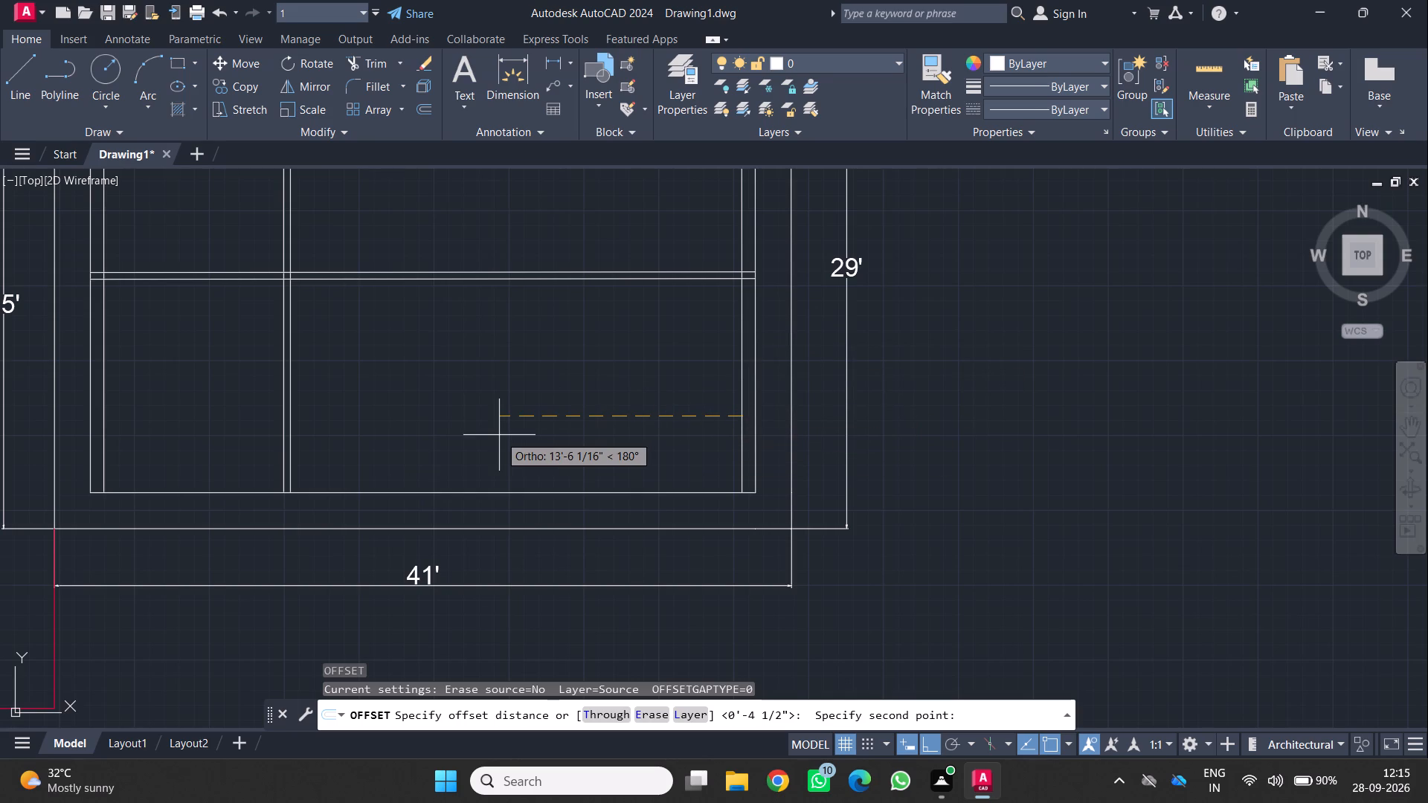
key("1")
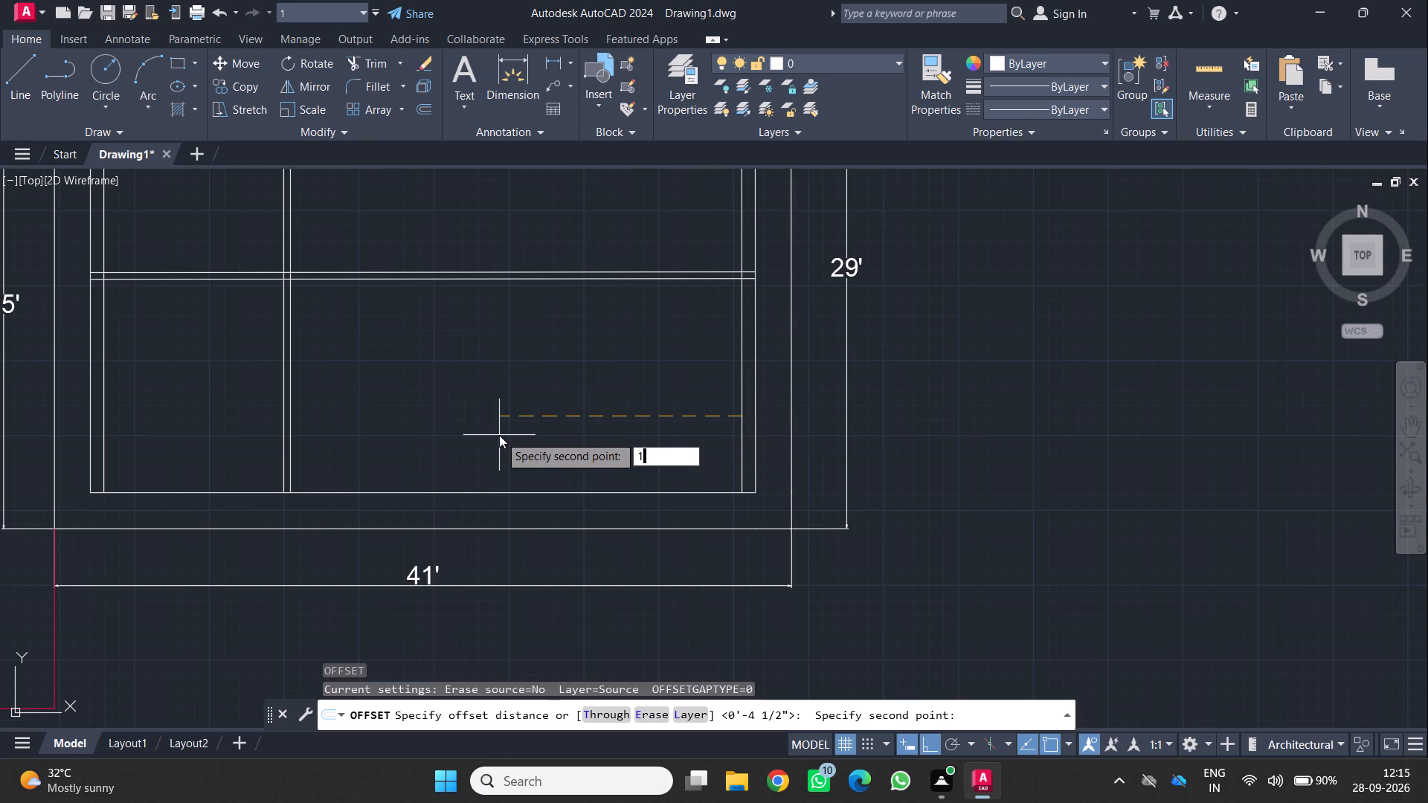
type("0'")
key("Return")
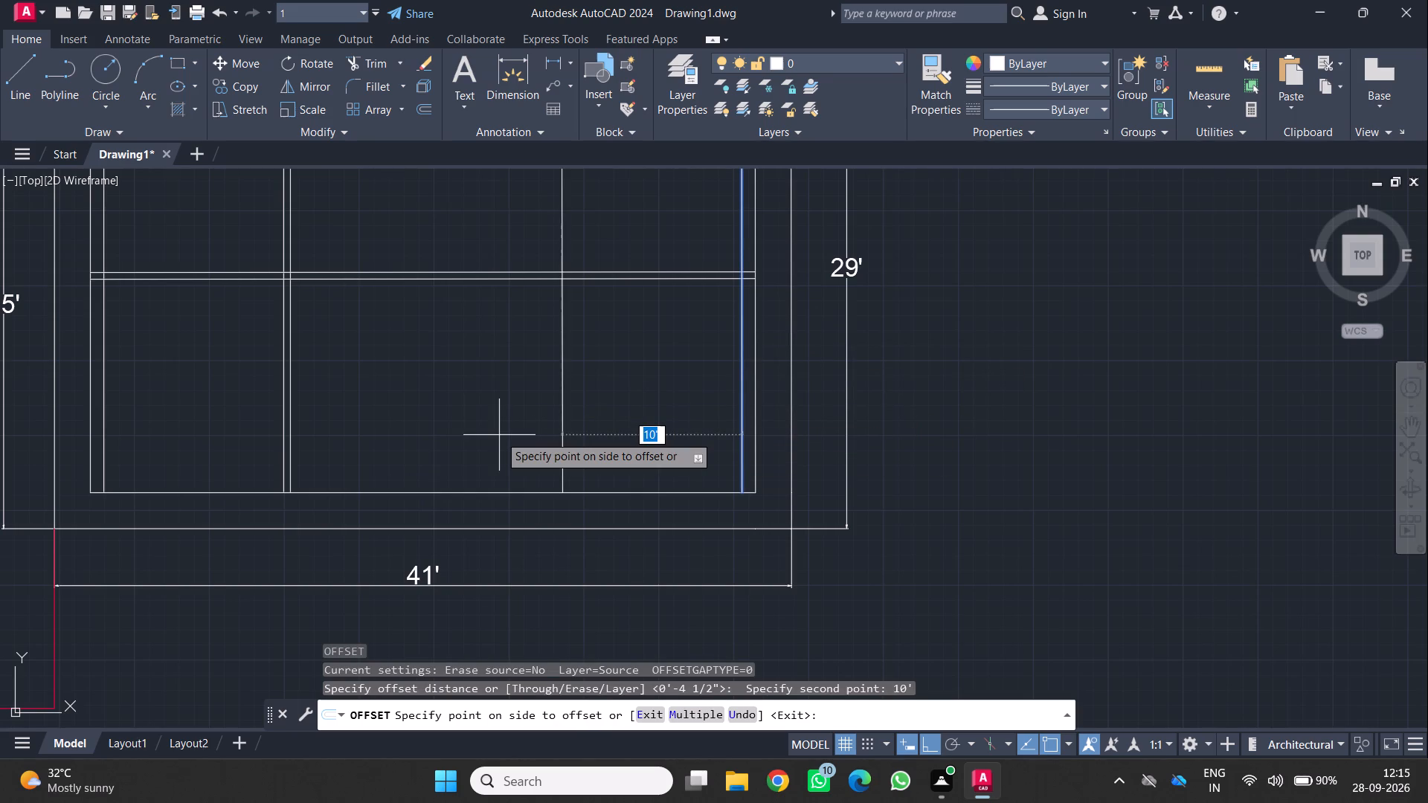
left_click(499, 435)
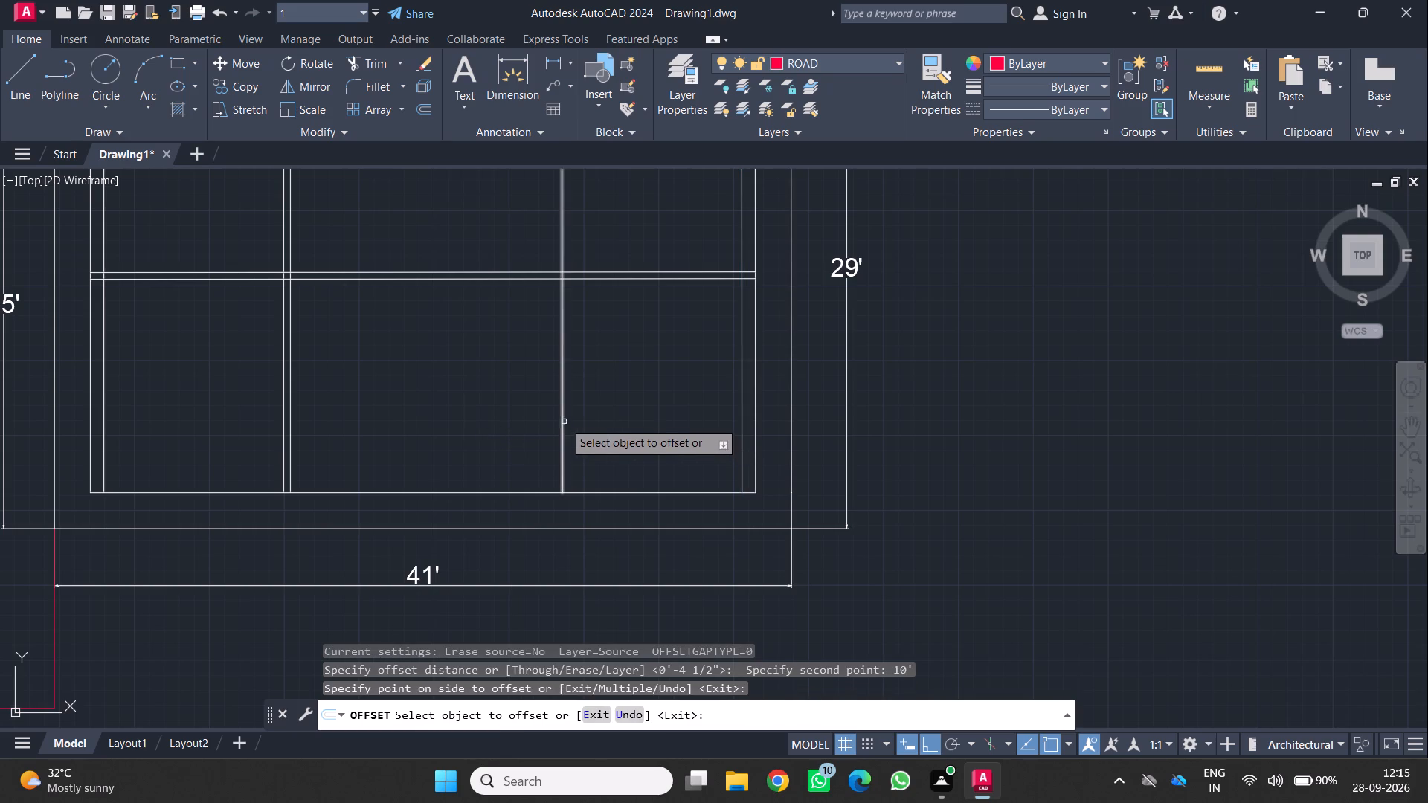
Offset the vertical line that lies 10' from the right wall by 4.5" to the left to form the partition.
left_click(562, 420)
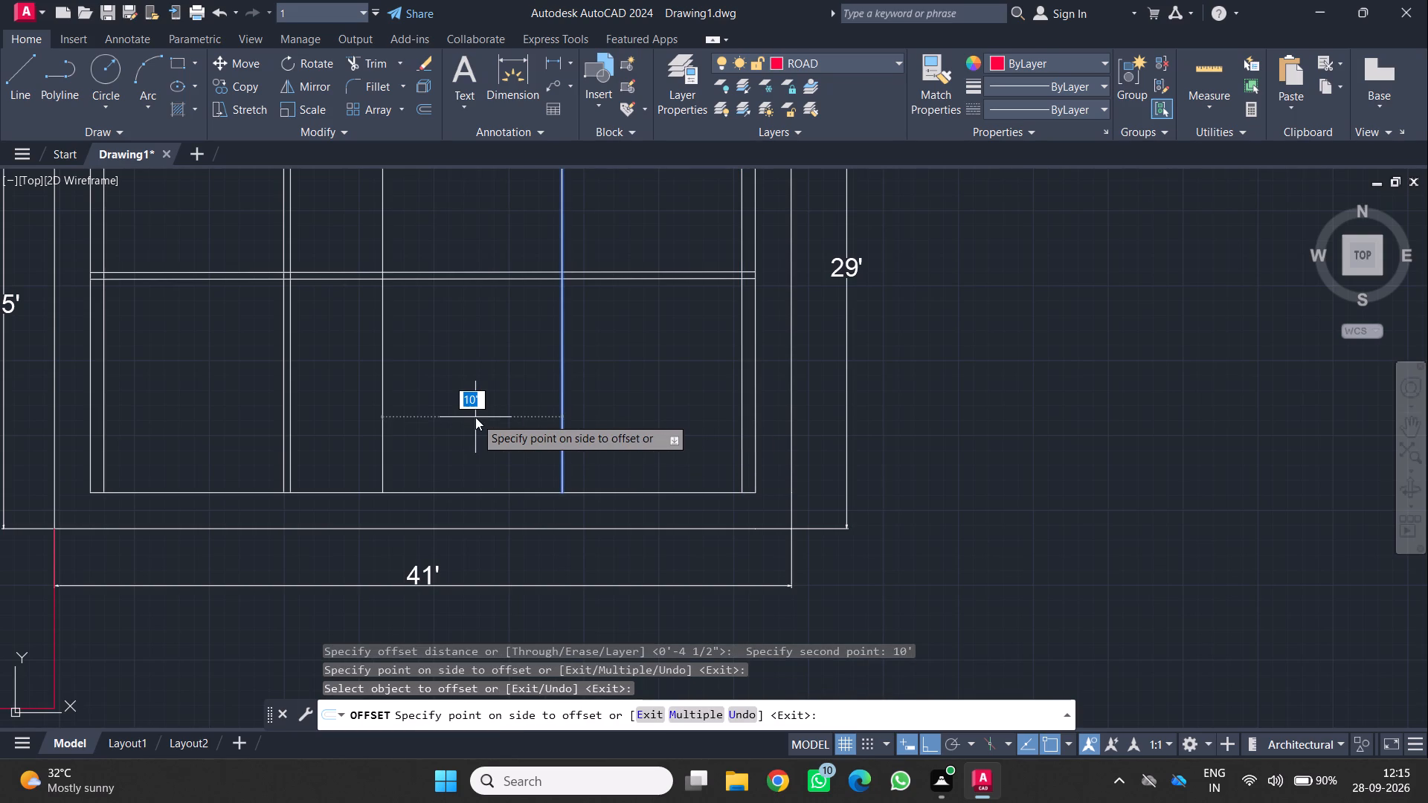
key("4")
key("period")
key("End")
key("5")
key("Return")
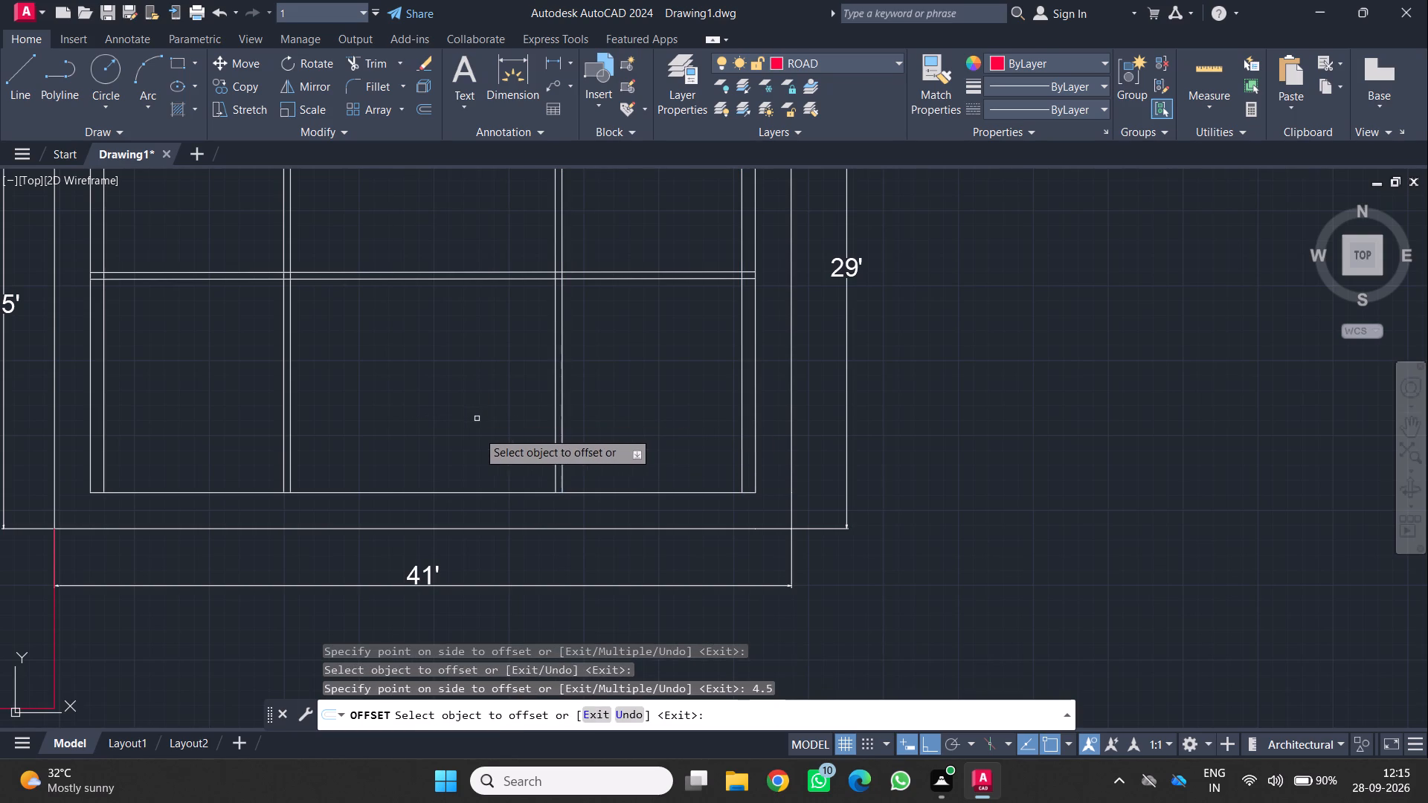
Offset the bottom edge of the inner building rectangle by 9" upward, into the building, to form the bottom wall.
scroll(501, 425, "down", 1)
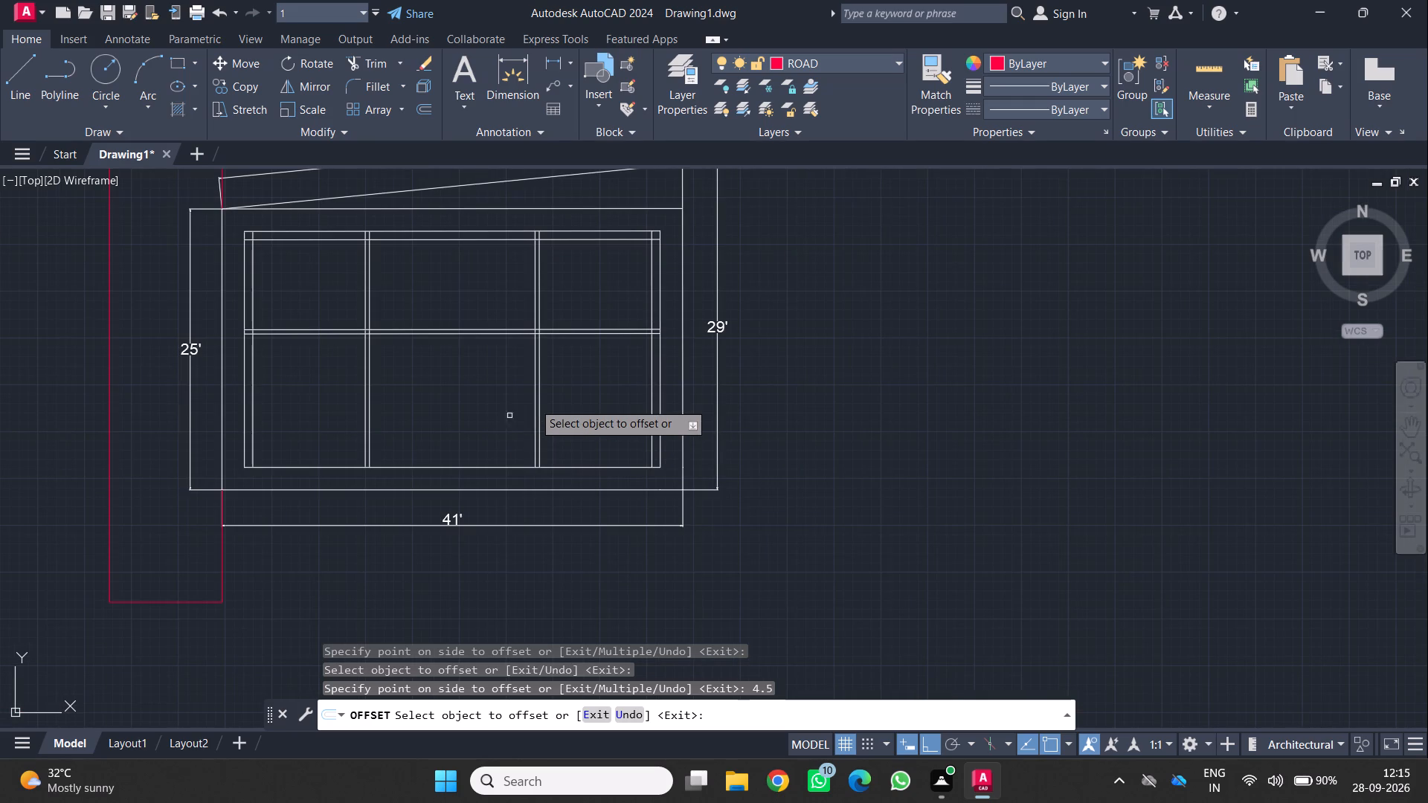
scroll(548, 395, "up", 1)
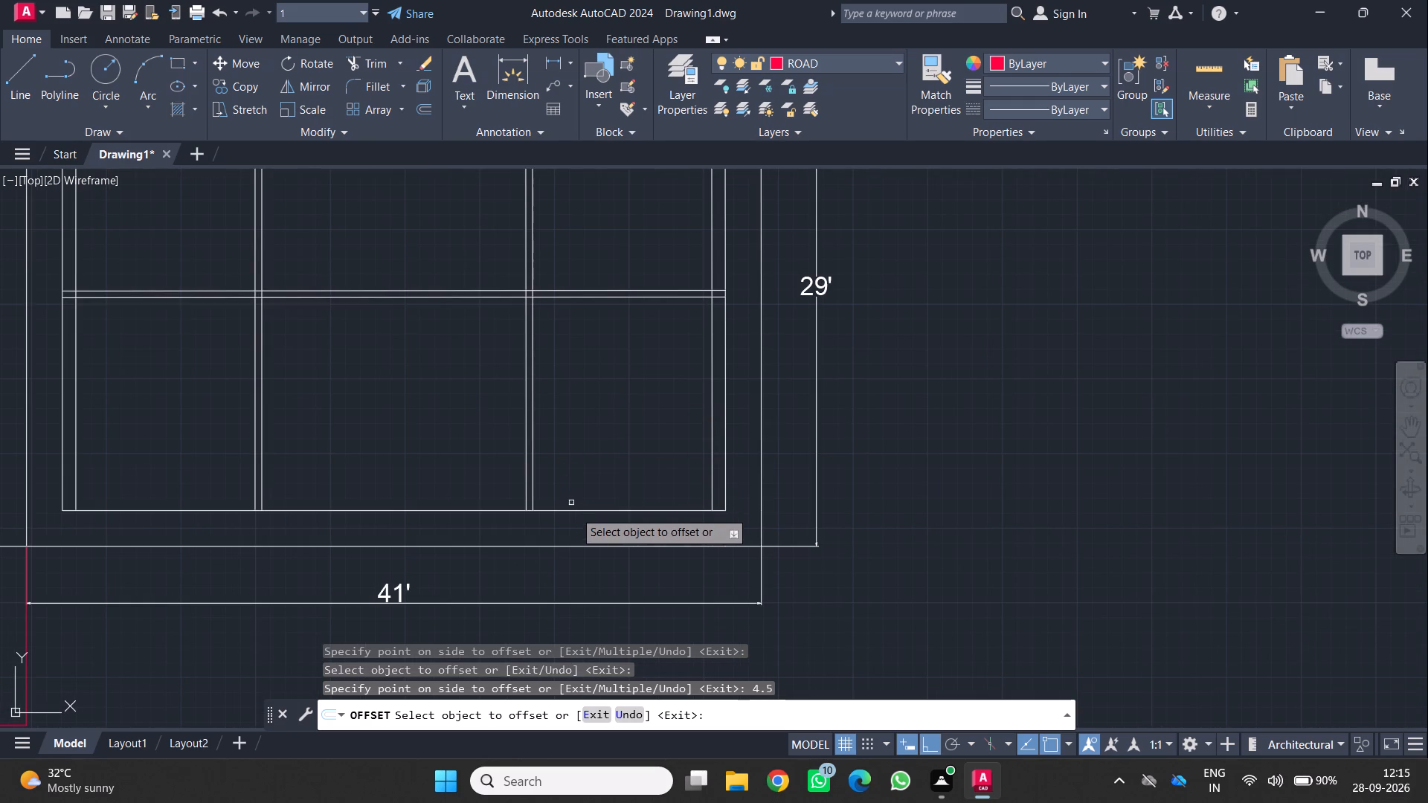
left_click(576, 512)
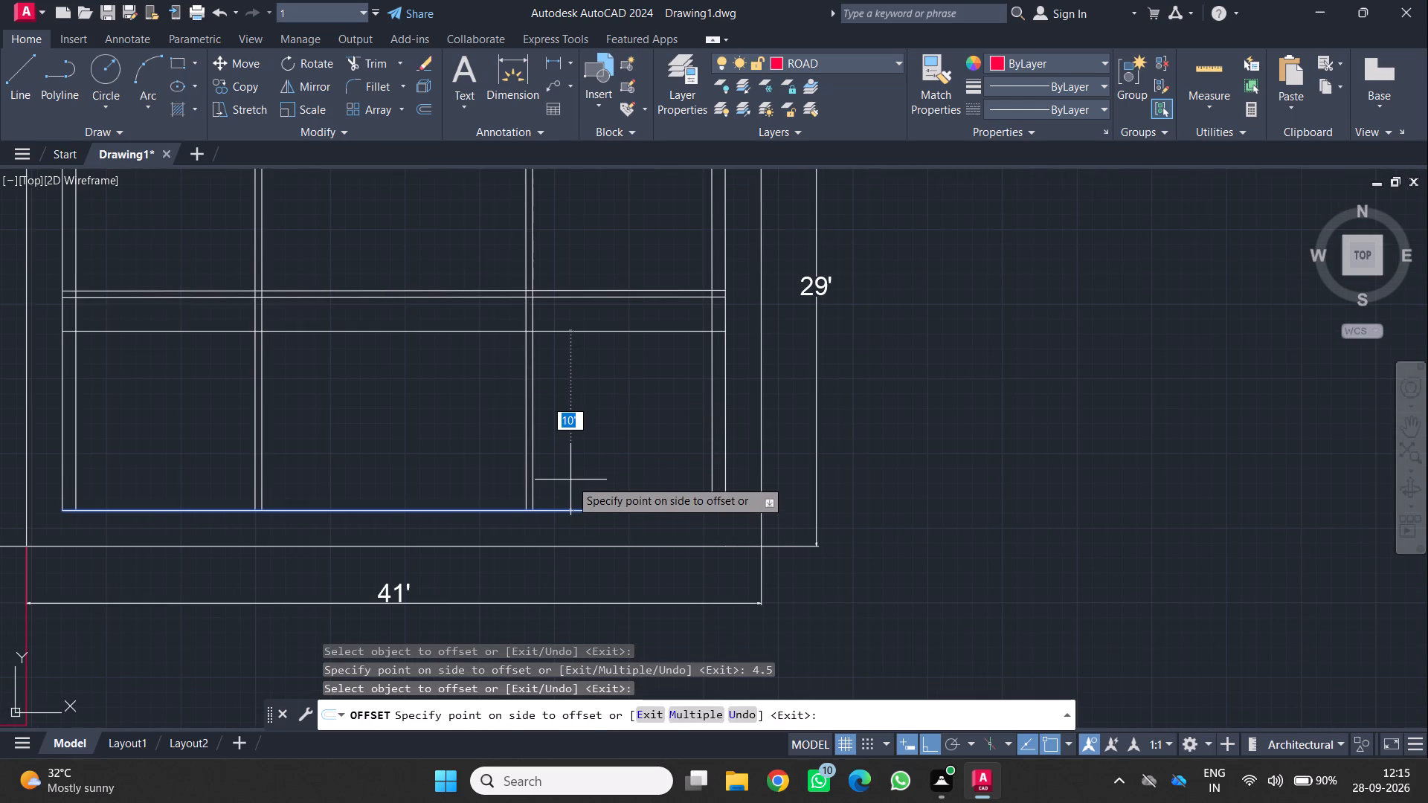
key("9")
key("apostrophe")
key("BackSpace")
key("Return")
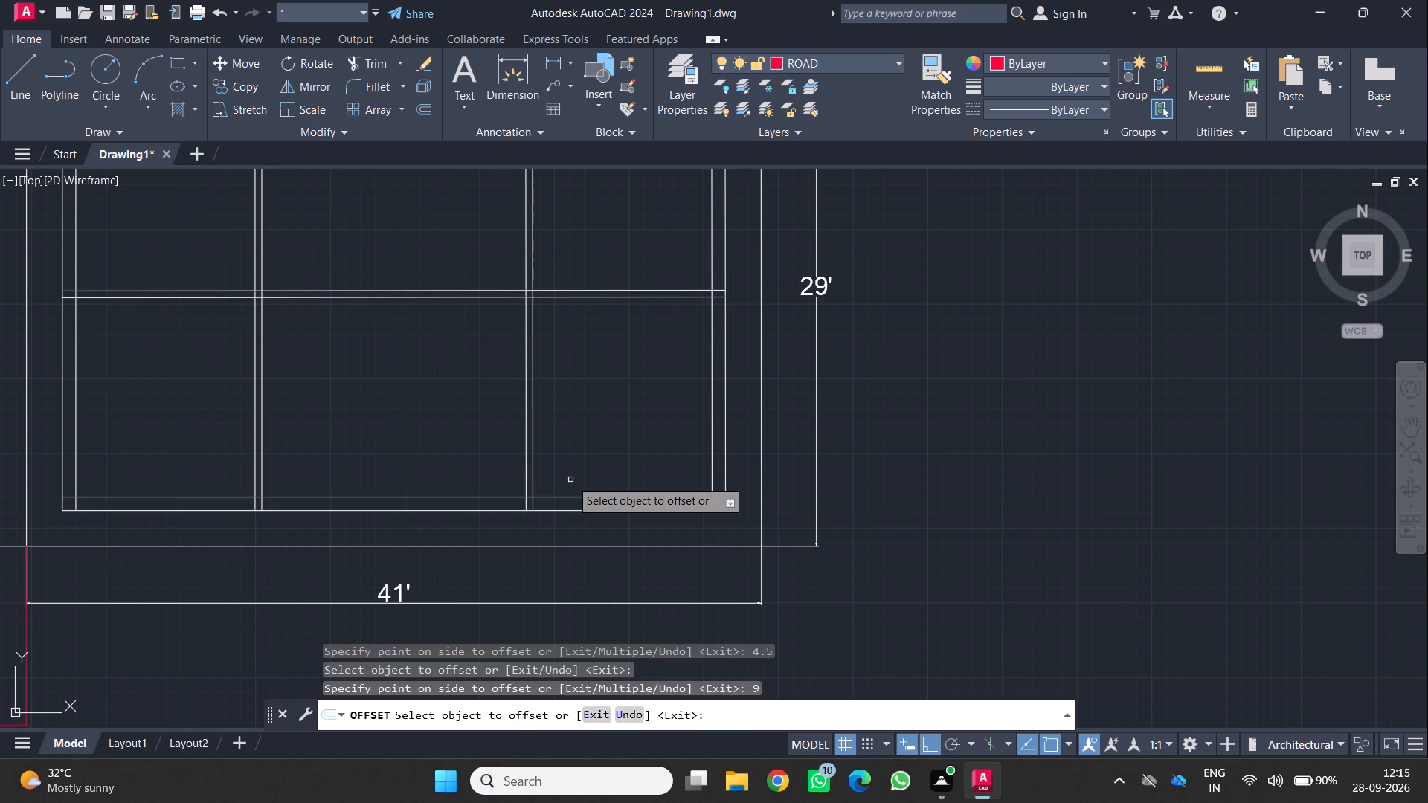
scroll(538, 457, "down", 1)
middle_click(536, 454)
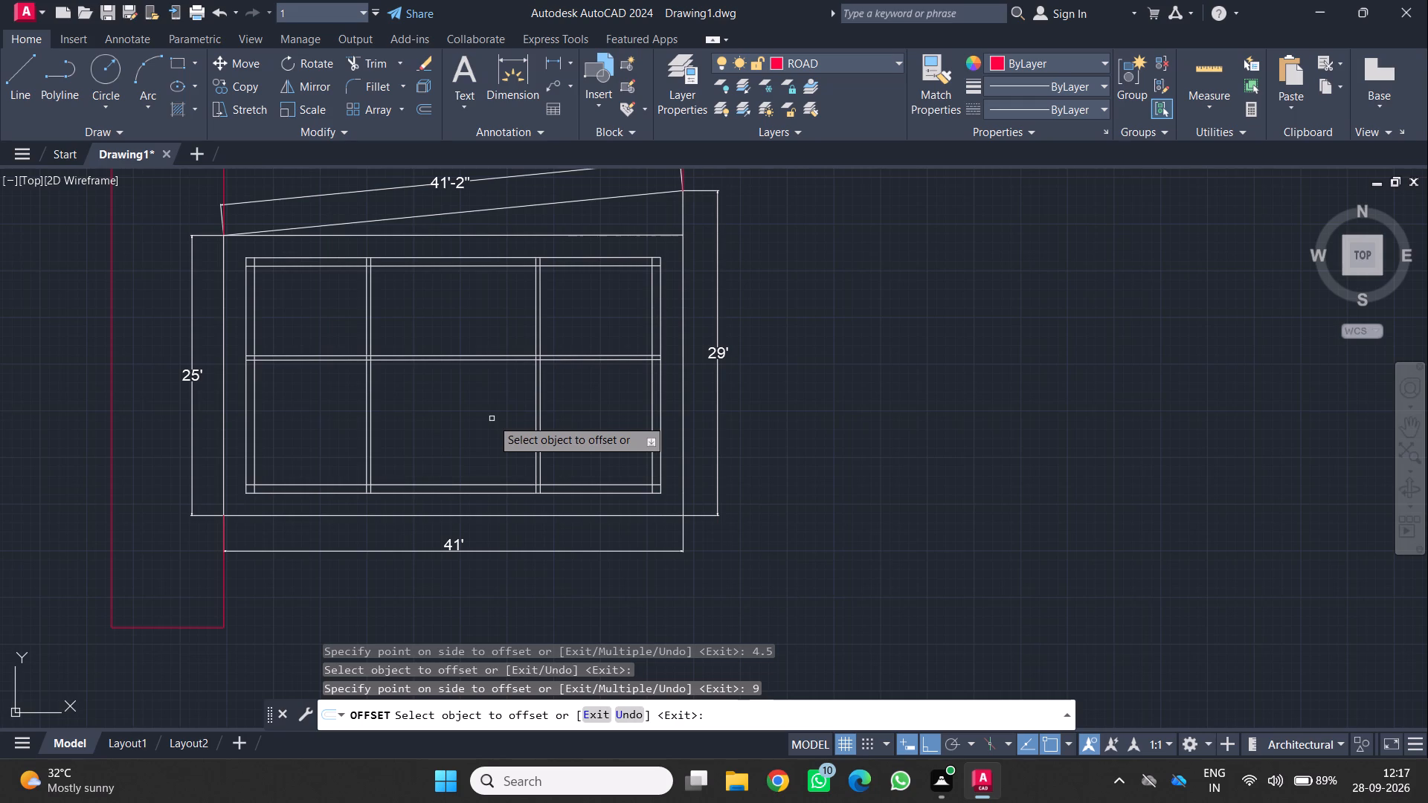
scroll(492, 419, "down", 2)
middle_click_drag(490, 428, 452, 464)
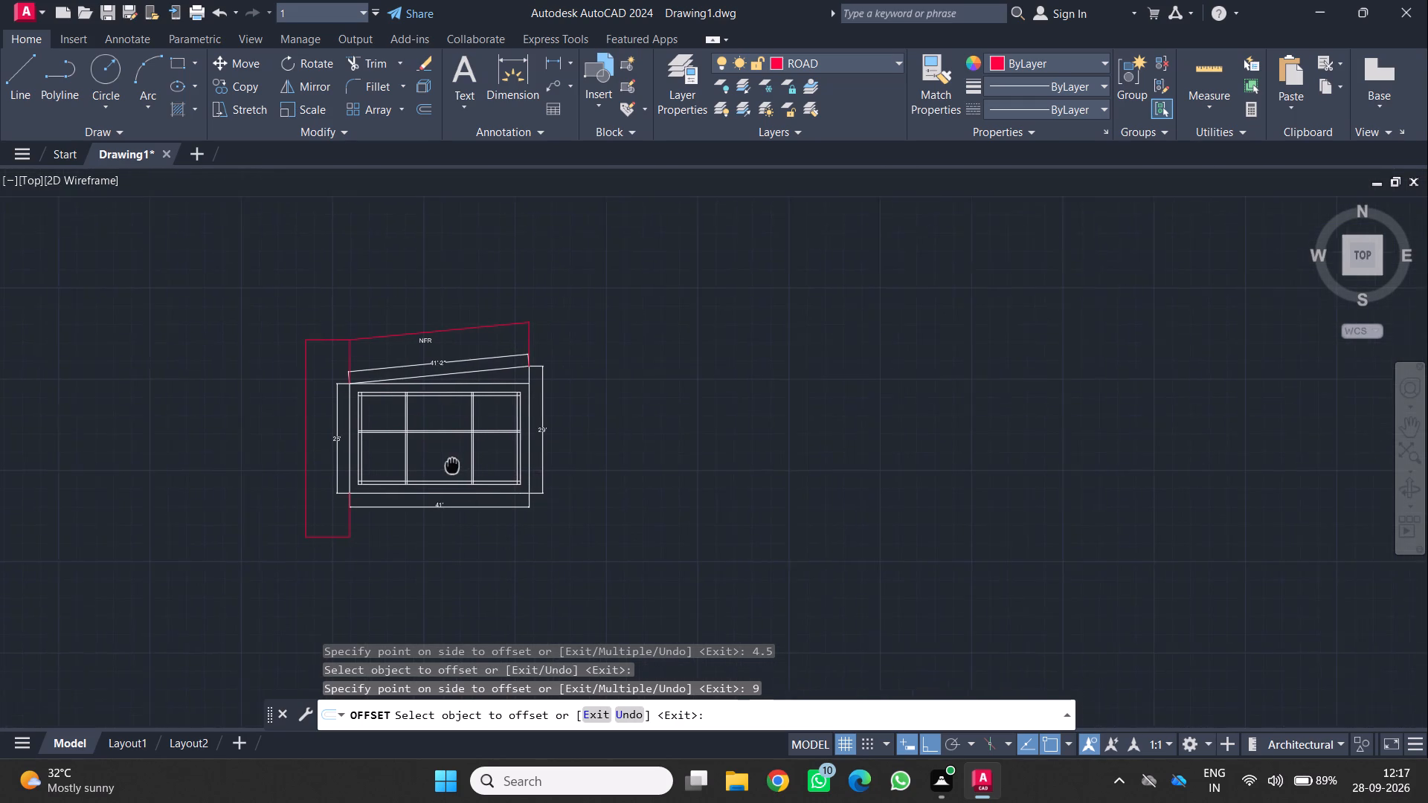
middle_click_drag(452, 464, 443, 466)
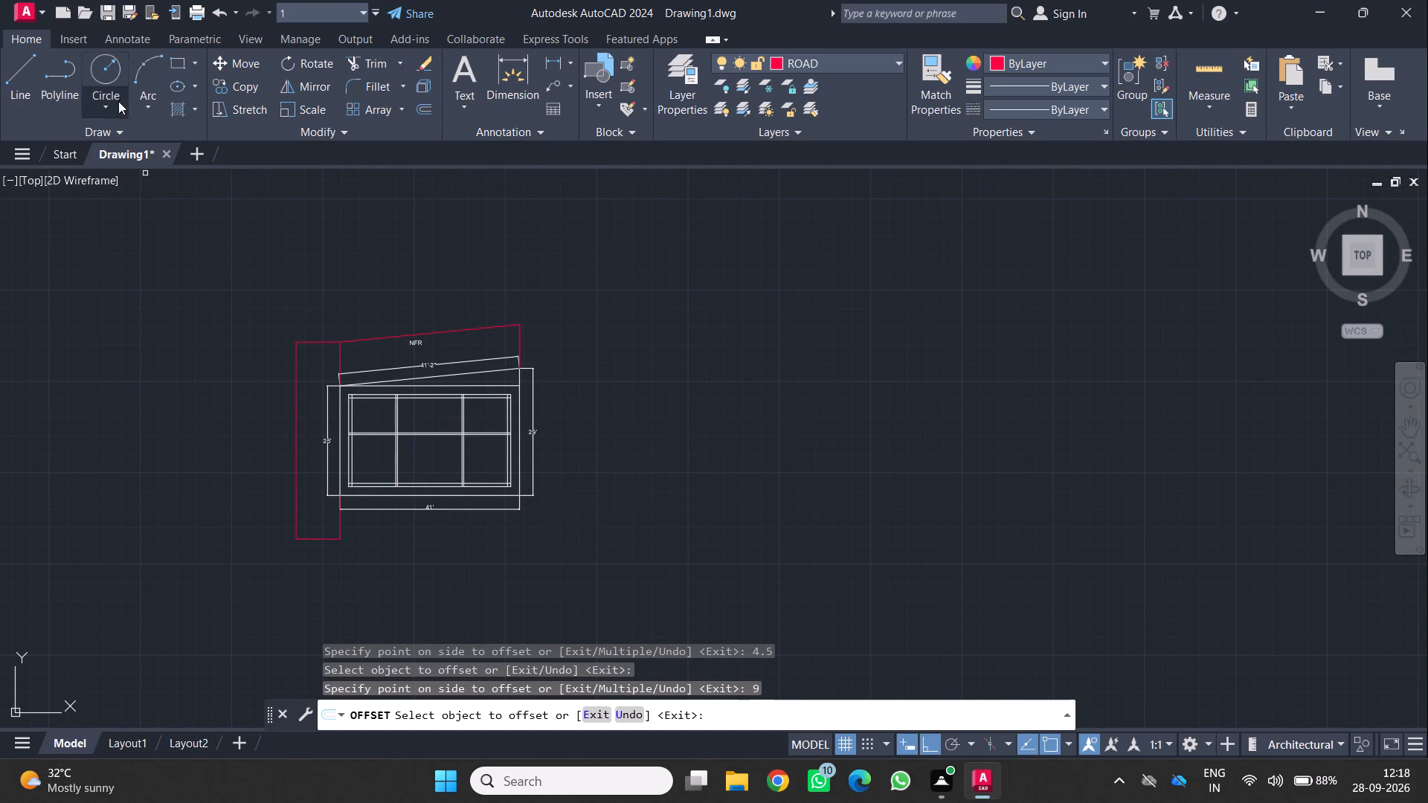
Open the drawing Autocad Blocks.dwg from the auto cad blocks folder.
left_click(80, 4)
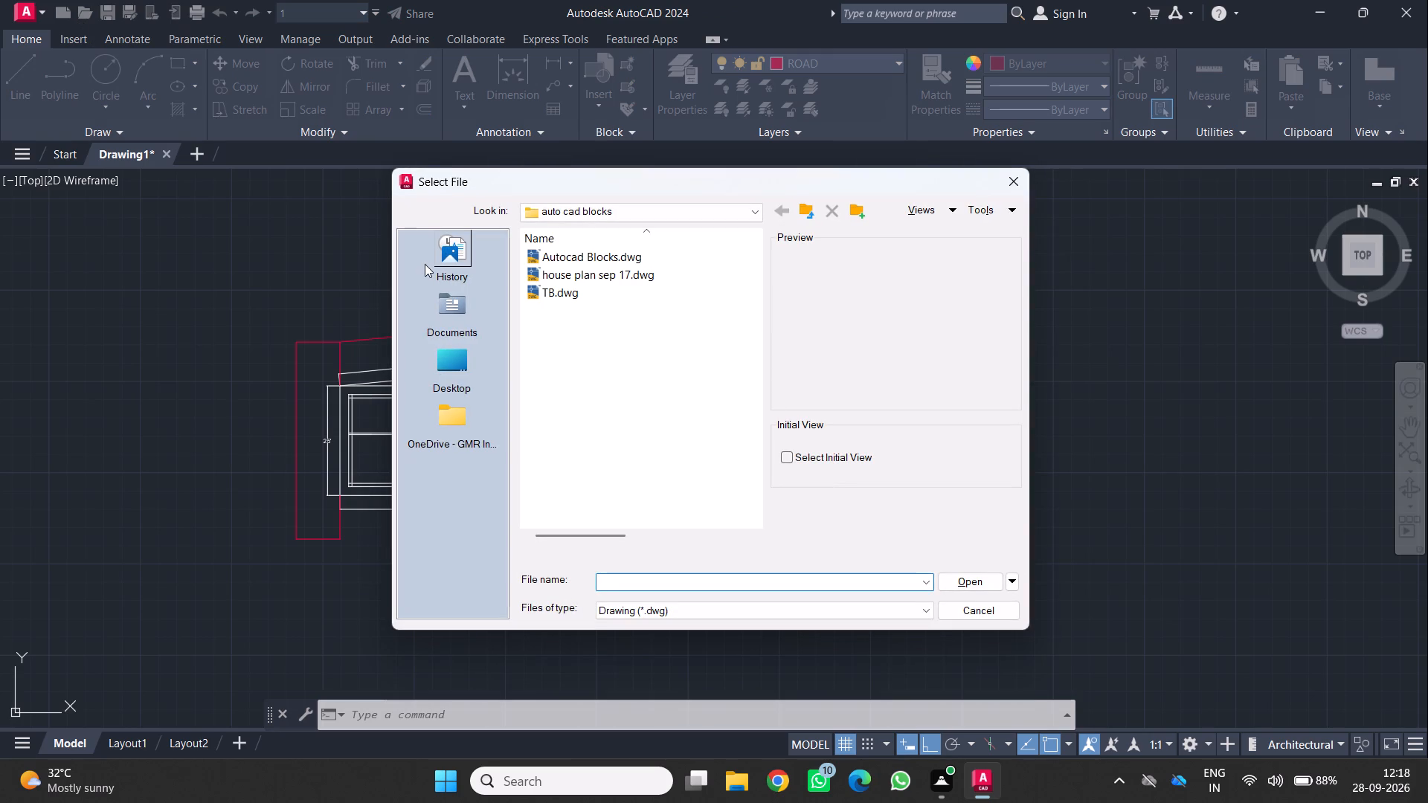
double_click(553, 257)
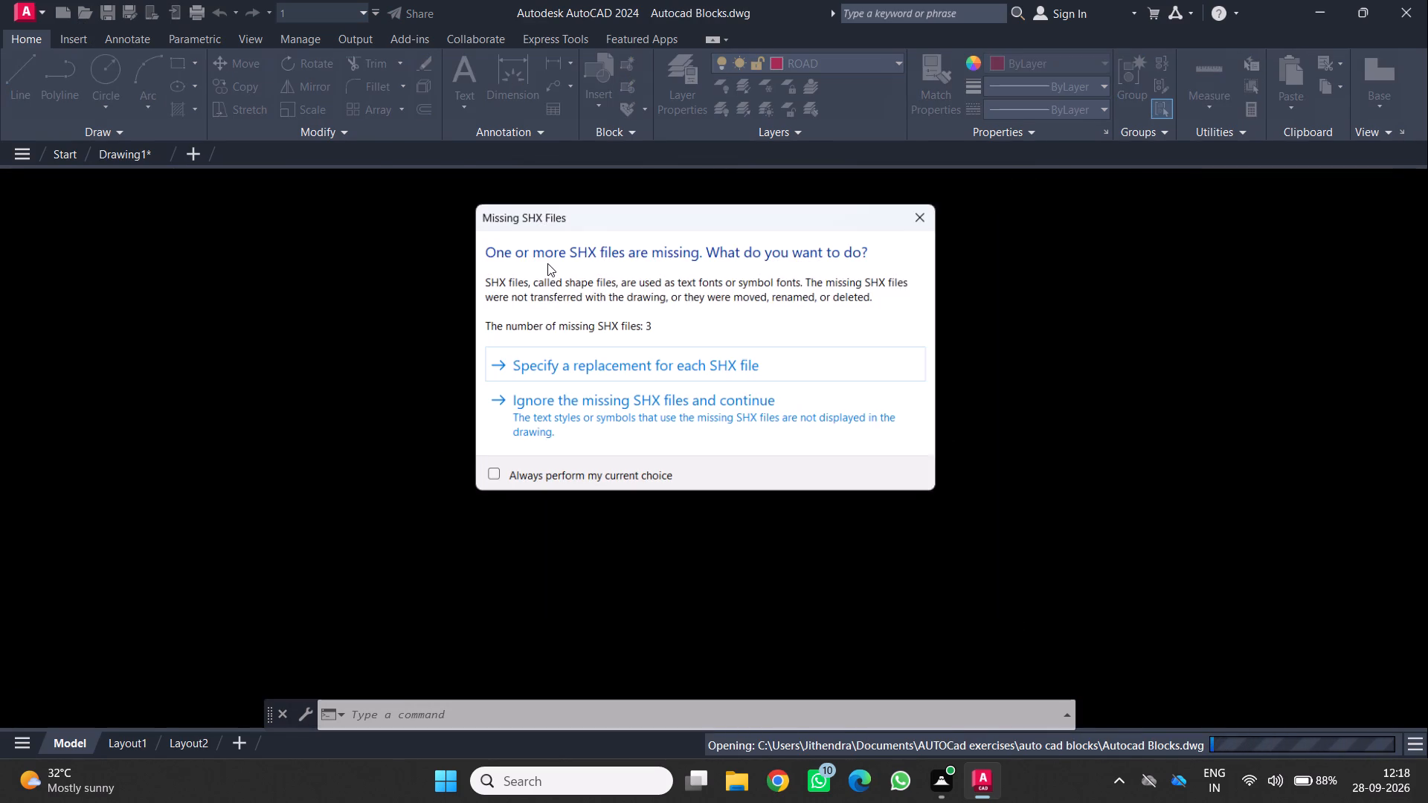
left_click(924, 216)
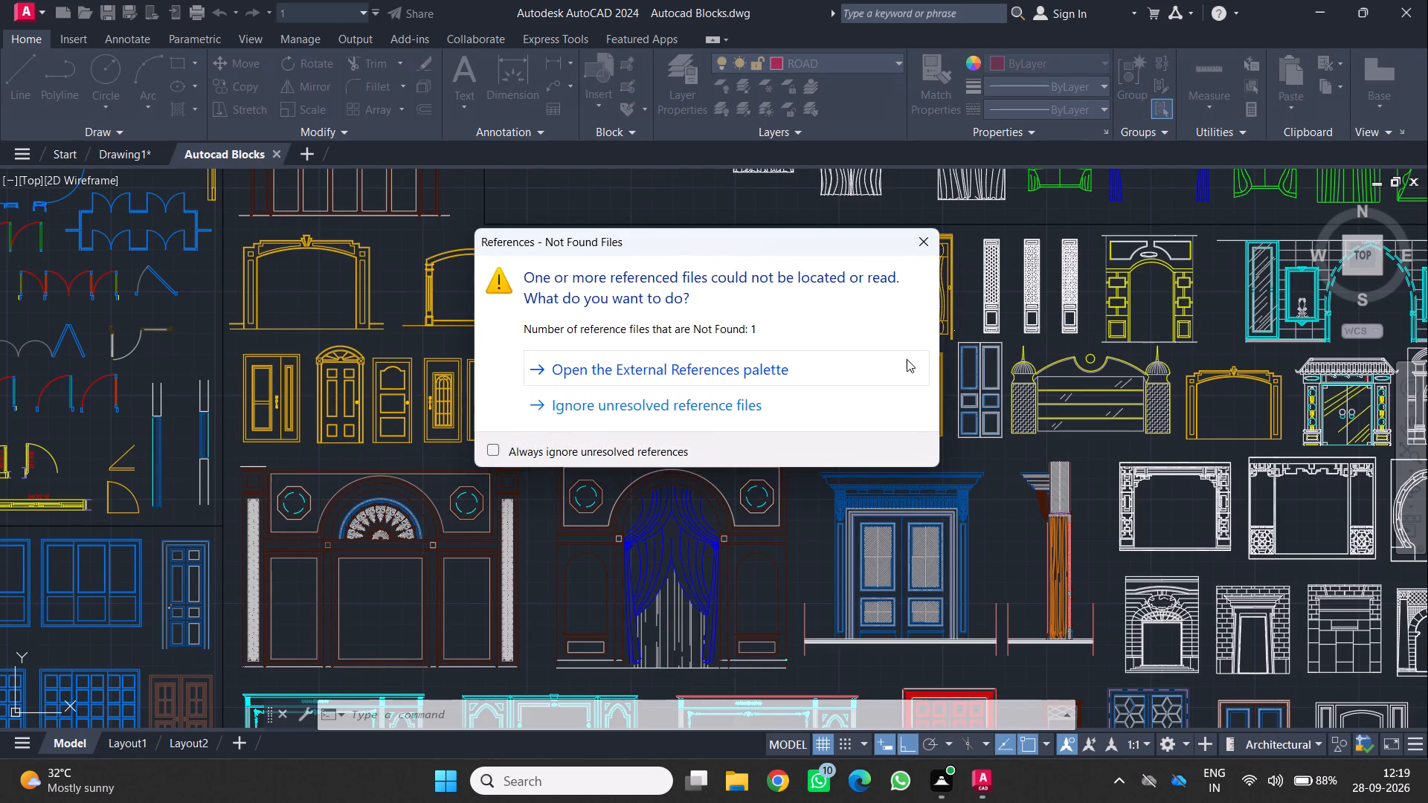
left_click(927, 245)
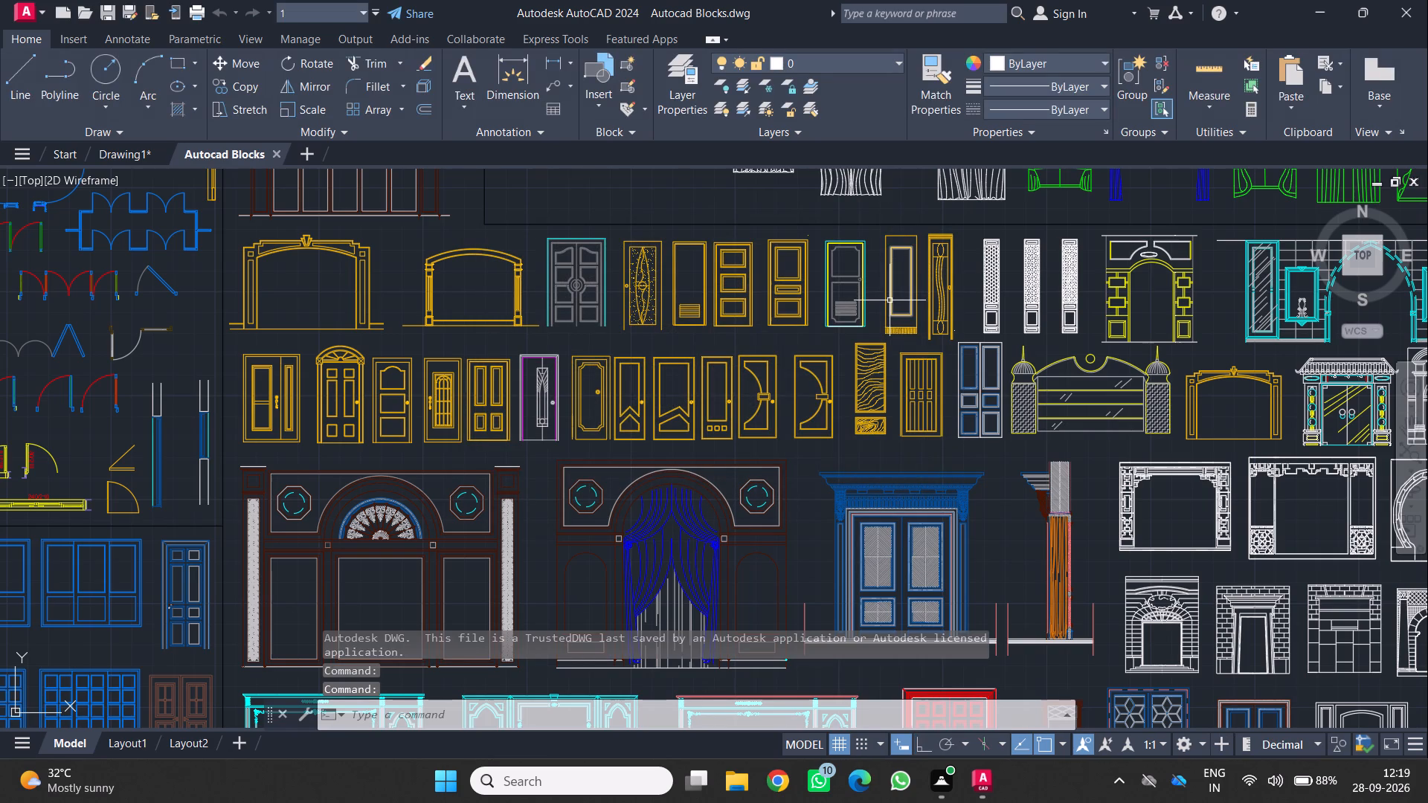
Browse the block library's Others section, examining its stair, railing, escalator, gym equipment and sports court blocks.
scroll(885, 298, "down", 3)
middle_click_drag(885, 297, 820, 331)
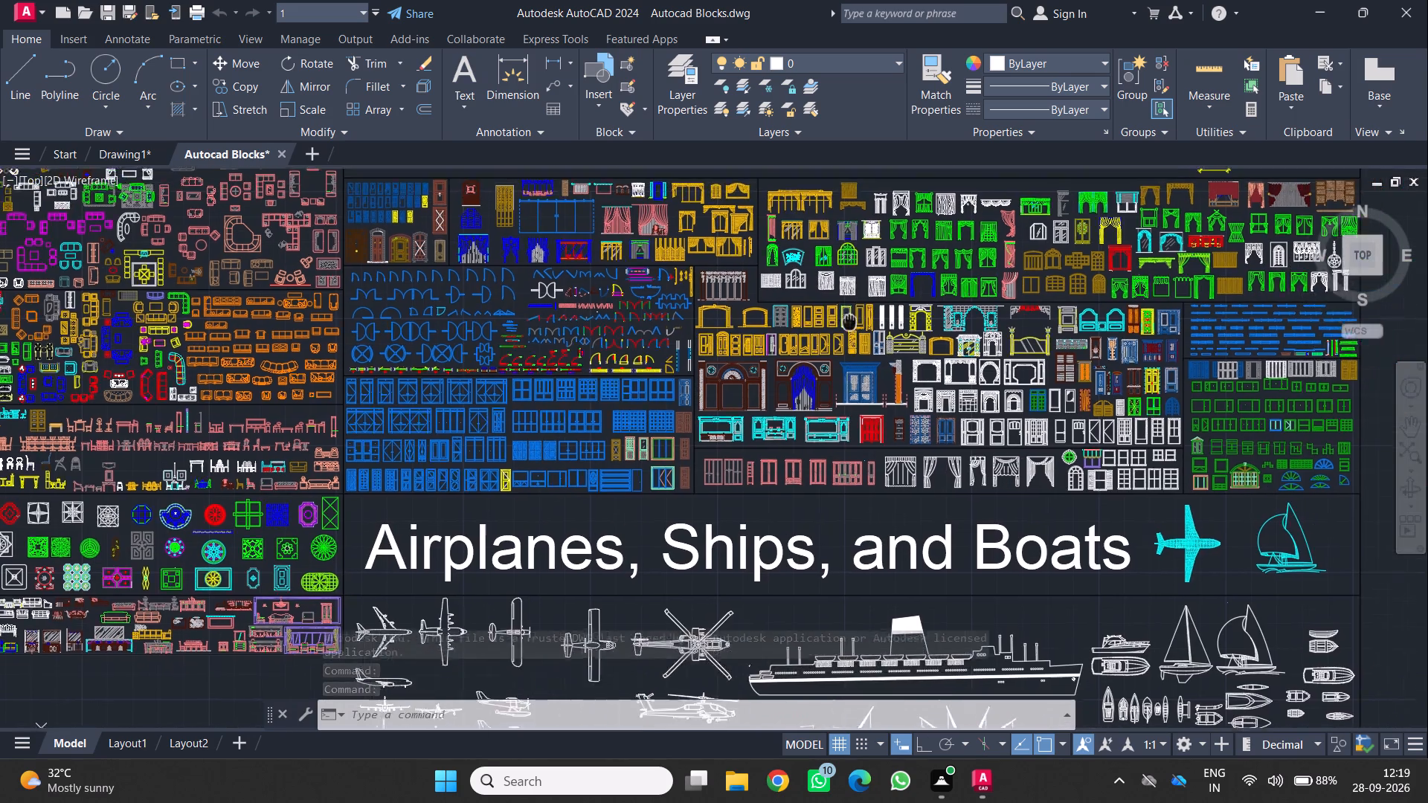
middle_click_drag(820, 331, 657, 364)
middle_click_drag(821, 328, 594, 524)
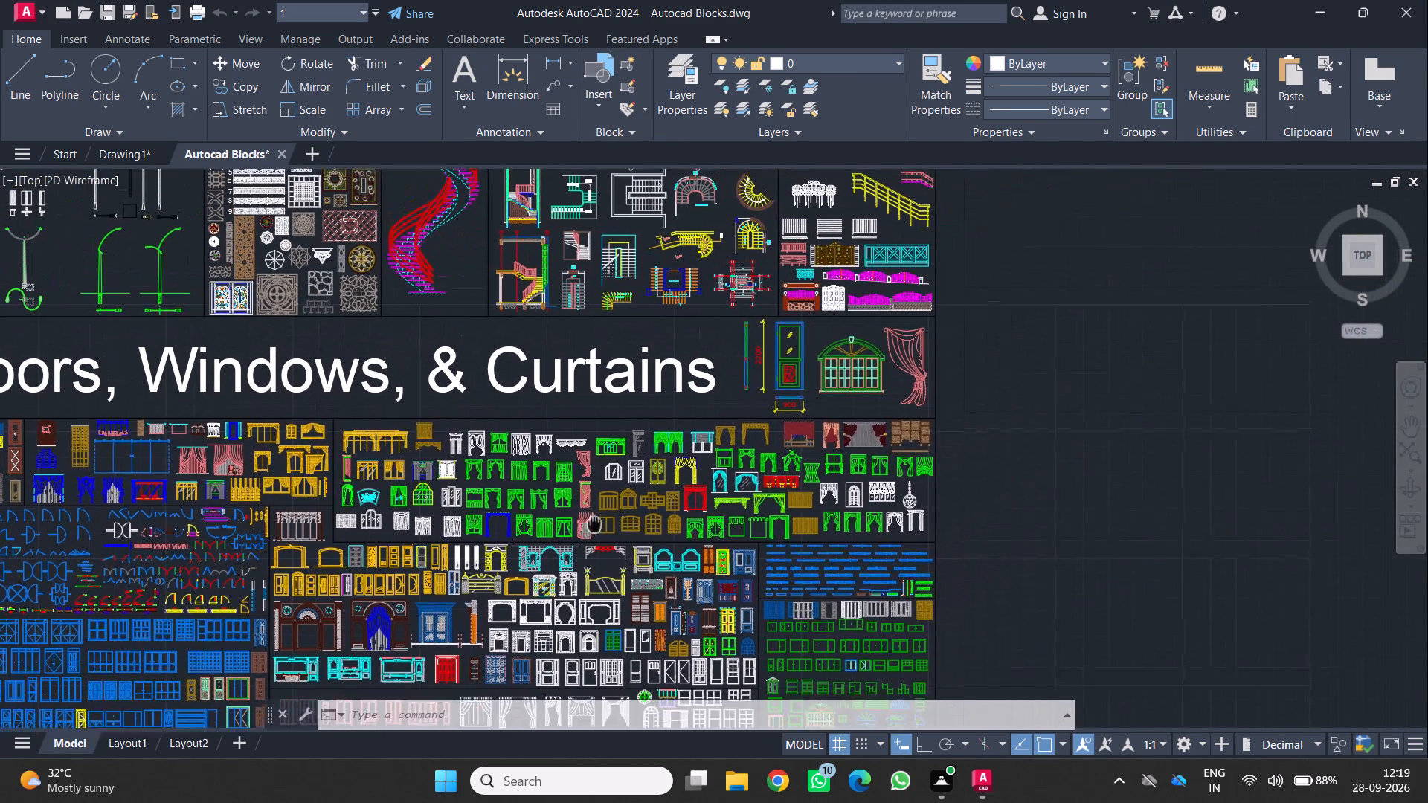
middle_click_drag(688, 321, 637, 555)
middle_click_drag(556, 384, 608, 509)
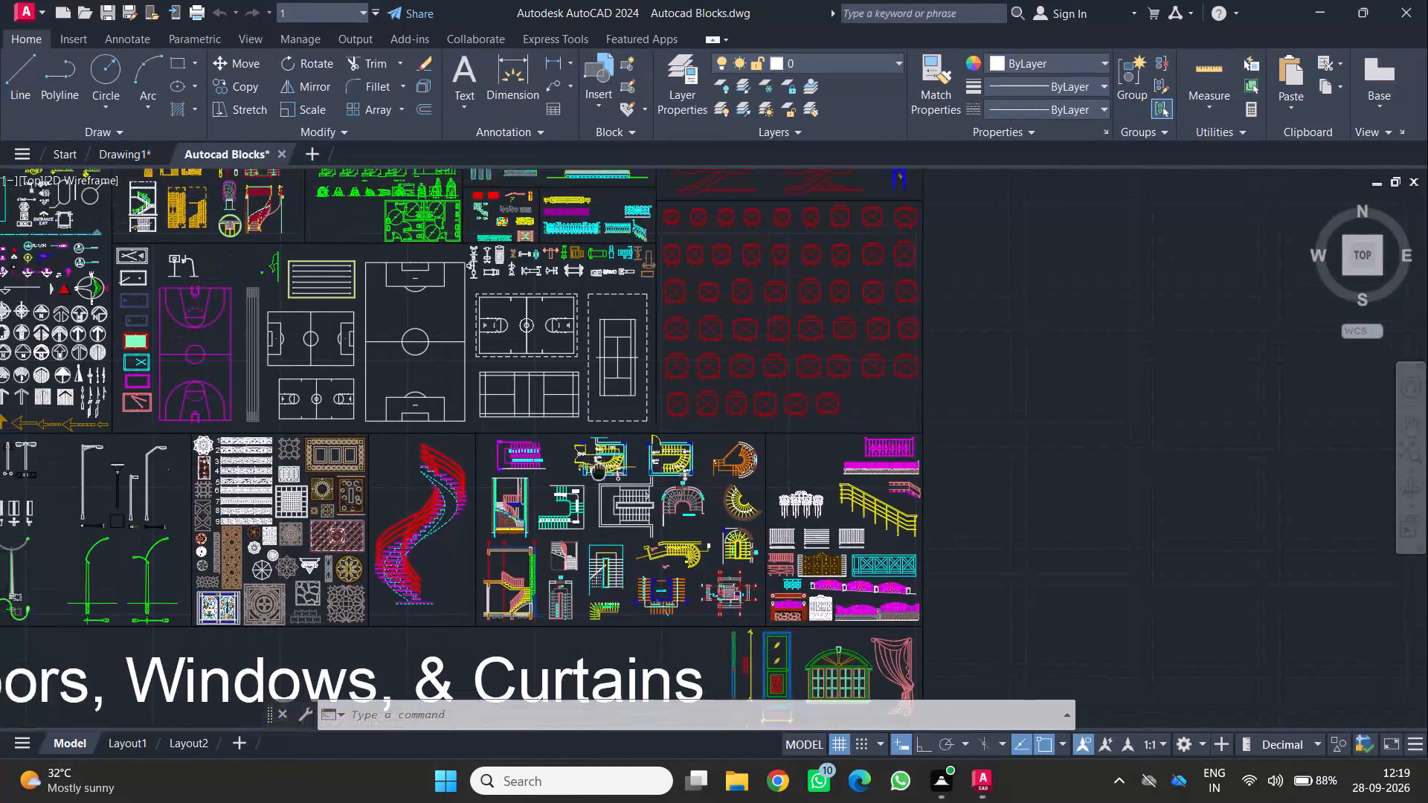
middle_click_drag(608, 509, 622, 567)
scroll(536, 364, "up", 2)
middle_click_drag(535, 358, 632, 630)
middle_click(634, 631)
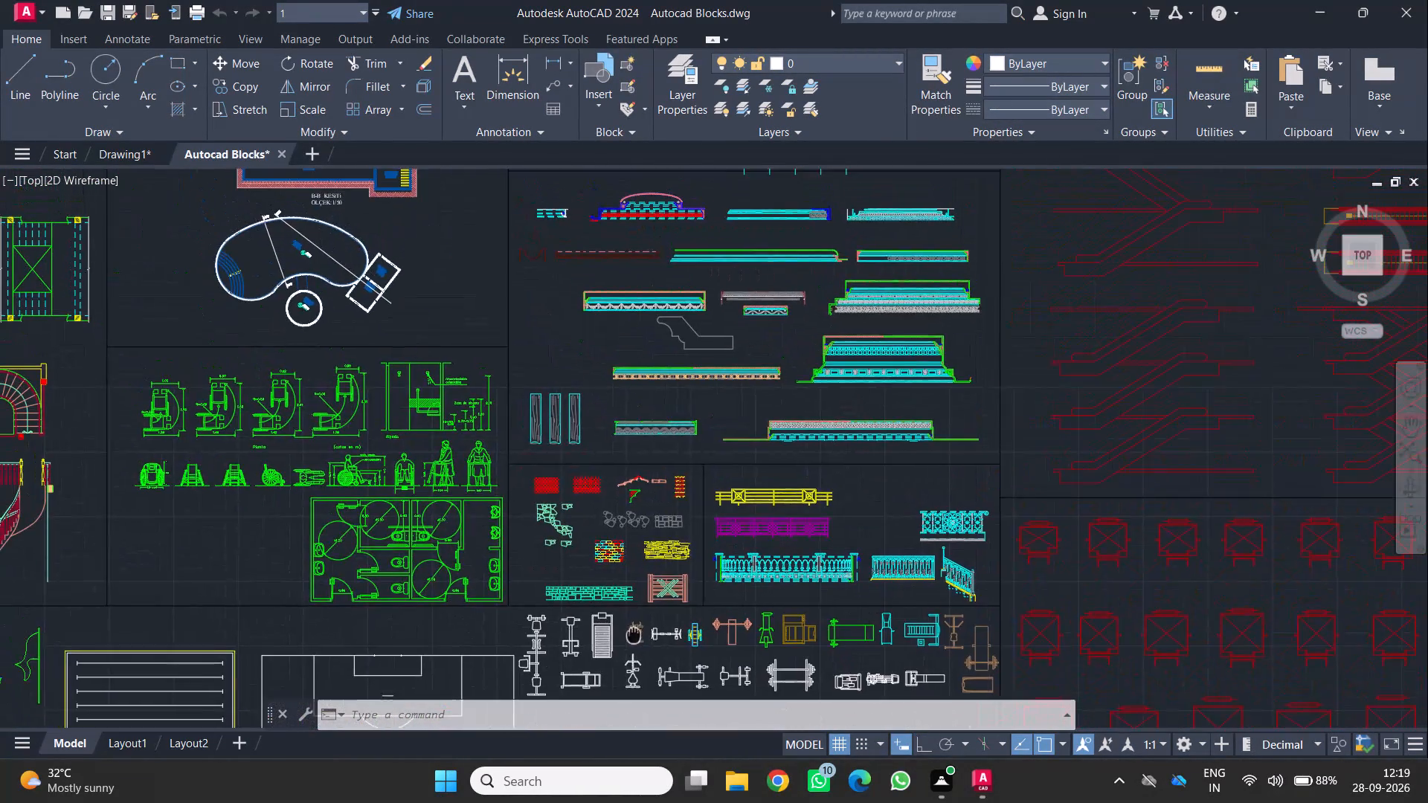
scroll(559, 452, "down", 1)
middle_click_drag(560, 450, 501, 656)
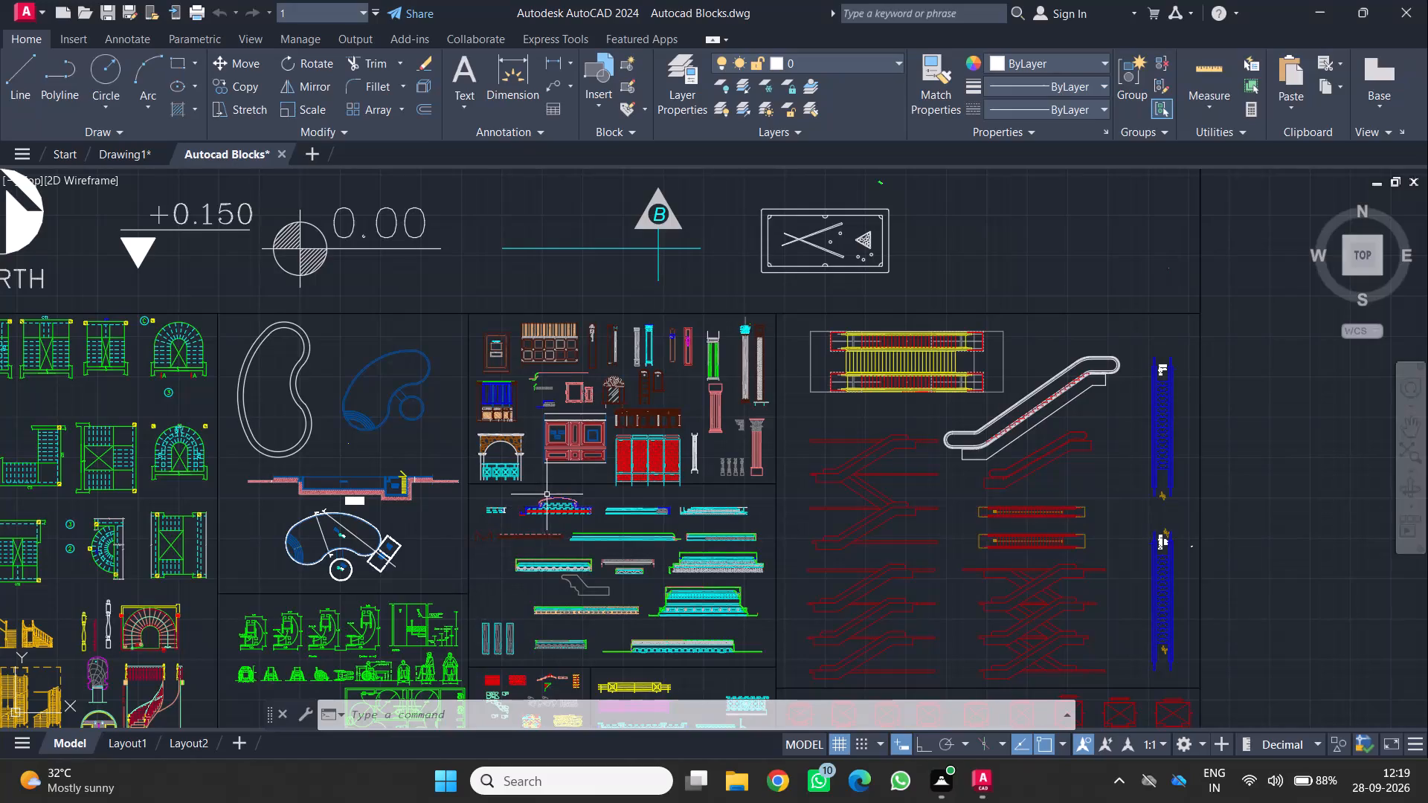
middle_click_drag(550, 494, 662, 353)
middle_click_drag(663, 351, 684, 327)
scroll(679, 334, "up", 1)
middle_click_drag(602, 419, 550, 268)
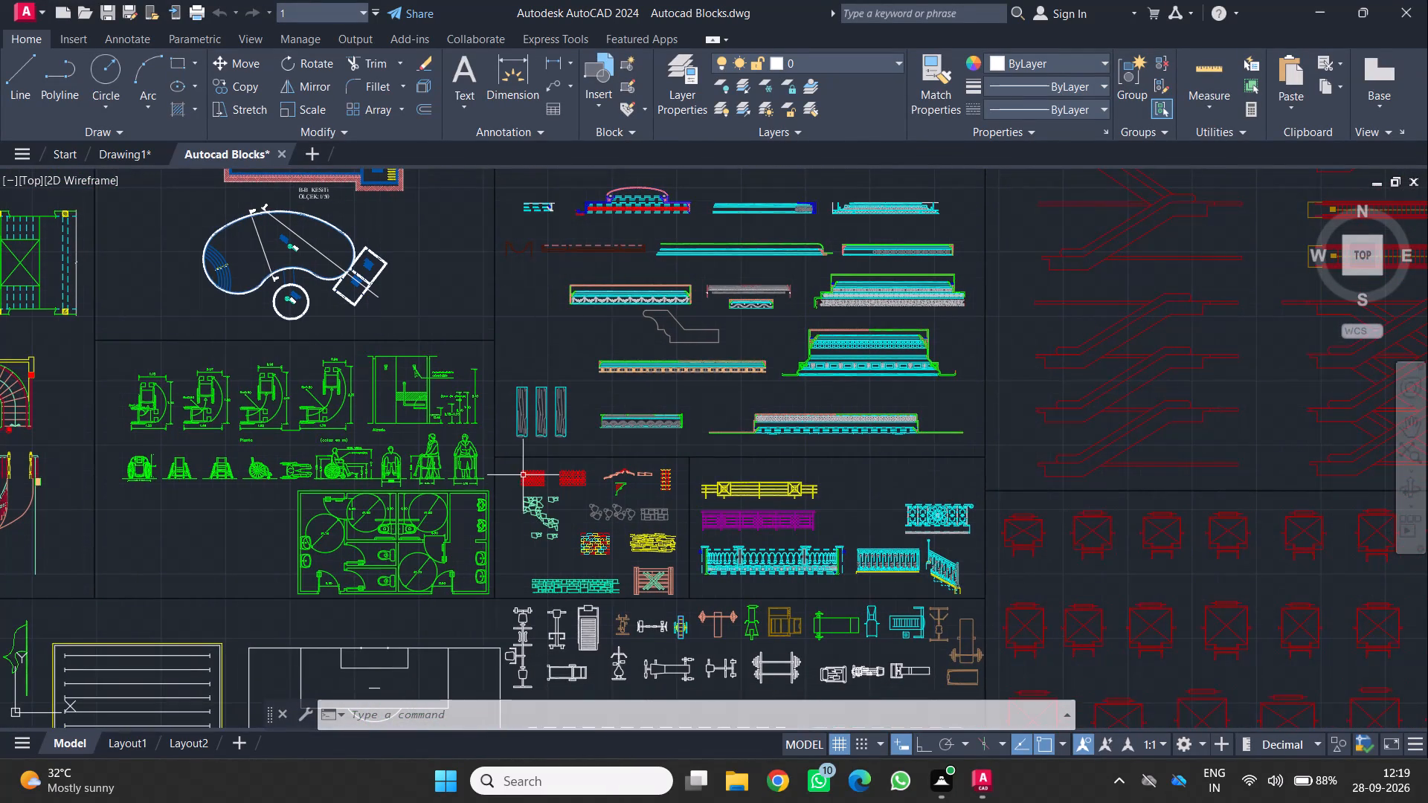
middle_click_drag(523, 475, 448, 251)
scroll(448, 251, "up", 1)
middle_click_drag(482, 443, 390, 232)
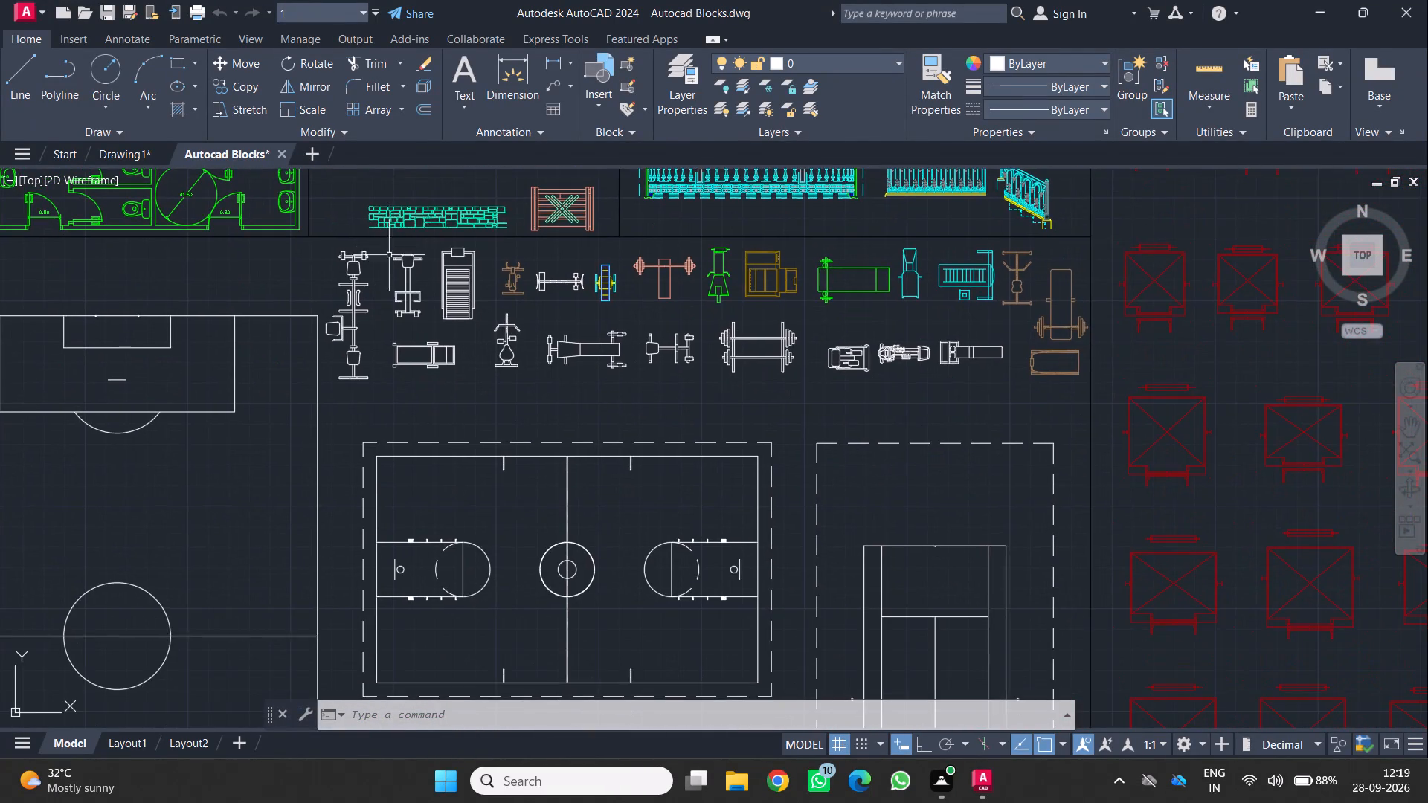
scroll(394, 309, "down", 1)
middle_click_drag(394, 309, 319, 211)
scroll(319, 211, "down", 1)
middle_click_drag(466, 399, 465, 399)
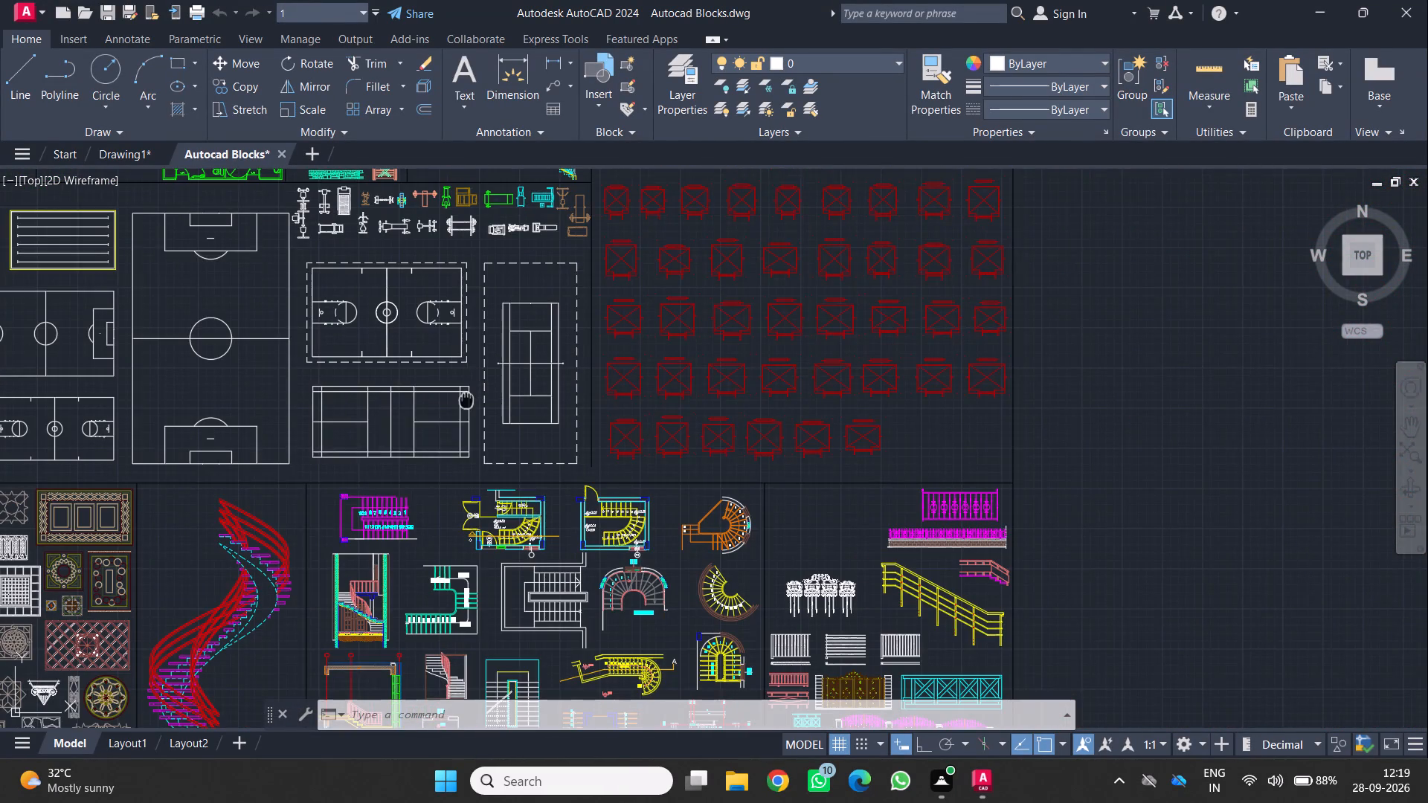
middle_click_drag(465, 399, 400, 205)
Examine the blocks in the library's Doors, Windows, & Curtains section.
scroll(399, 218, "down", 1)
middle_click_drag(411, 477, 492, 269)
middle_click_drag(495, 265, 525, 218)
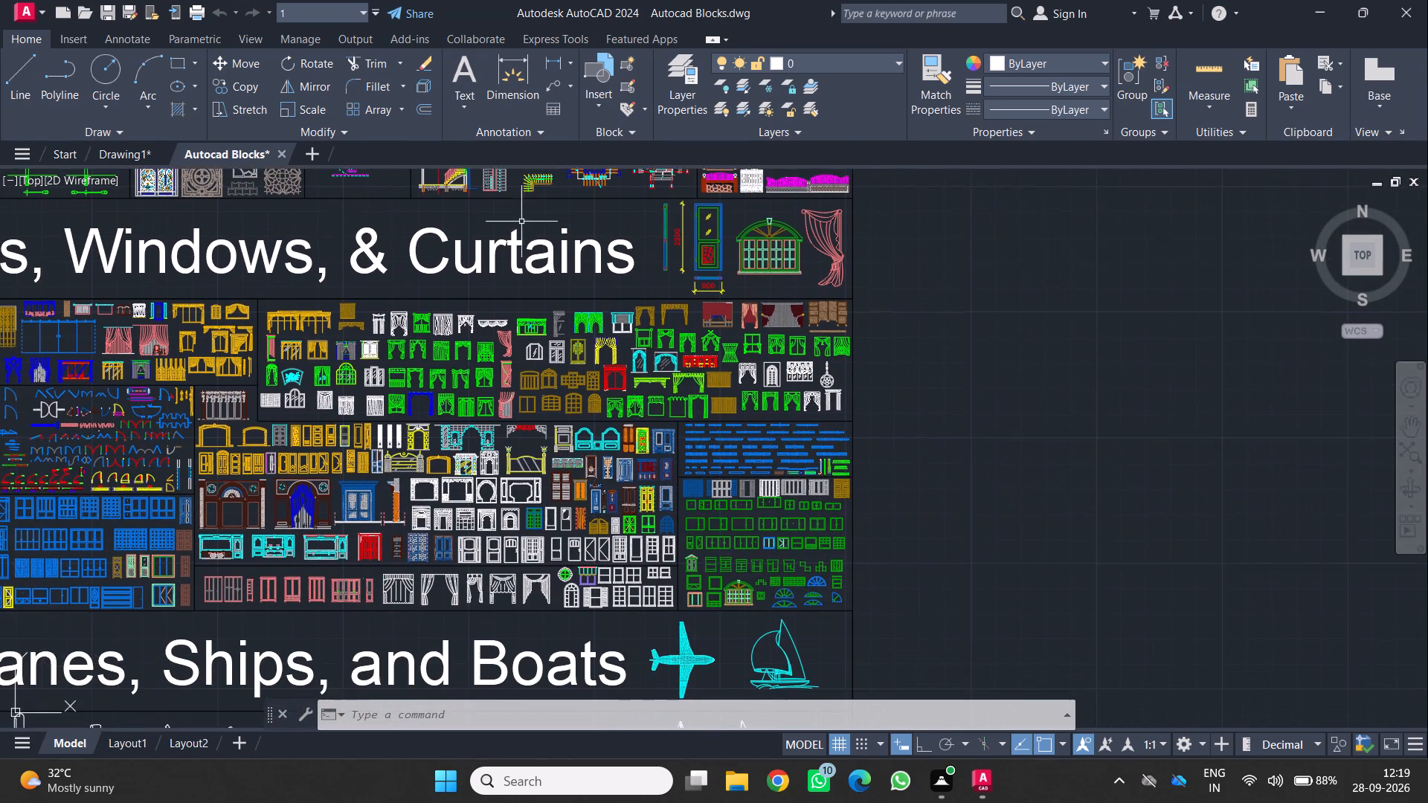
middle_click_drag(450, 384, 506, 280)
scroll(450, 384, "up", 1)
middle_click(509, 280)
middle_click(515, 255)
middle_click(515, 254)
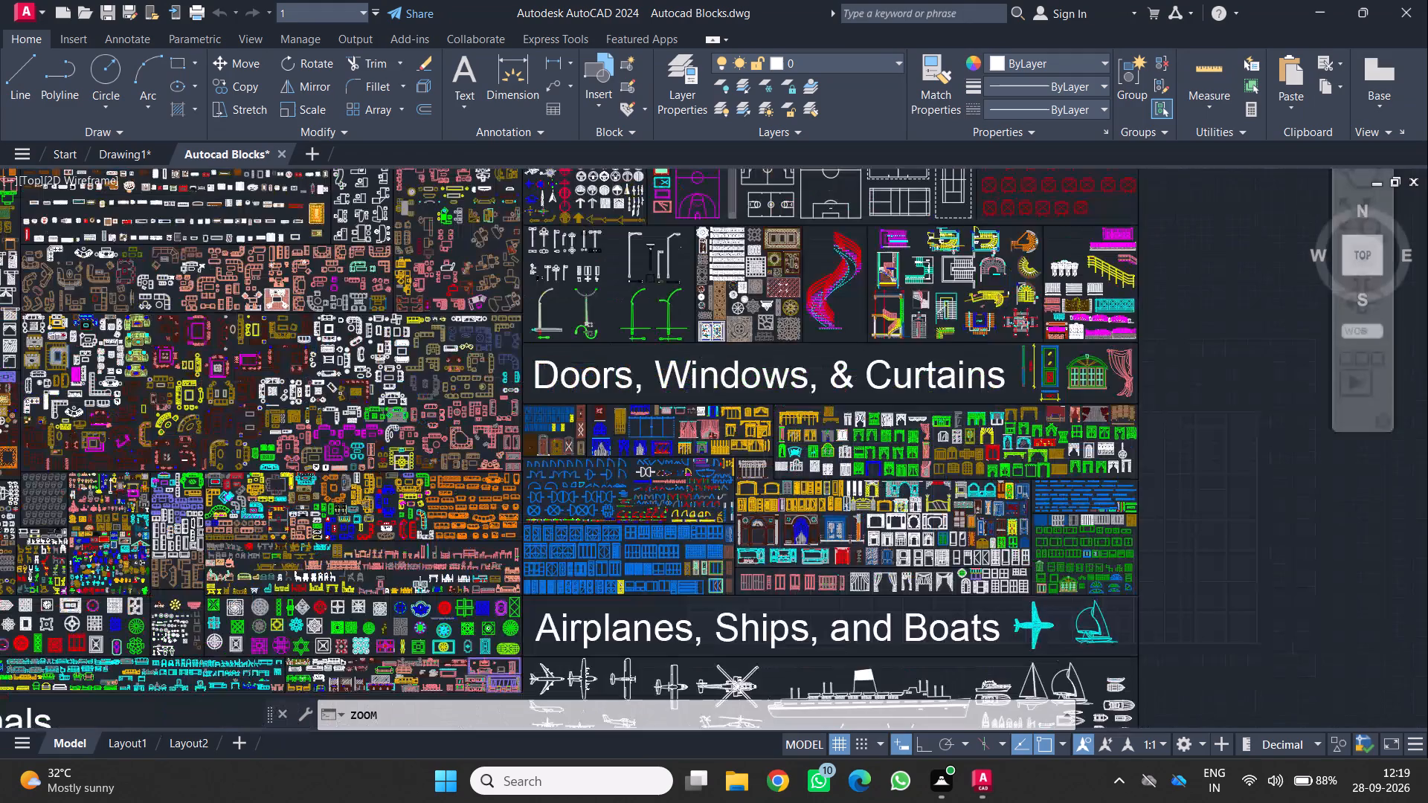
Look through the furniture and decorative pattern blocks above the Animals section of the library.
middle_click_drag(637, 413, 282, 225)
scroll(473, 338, "up", 2)
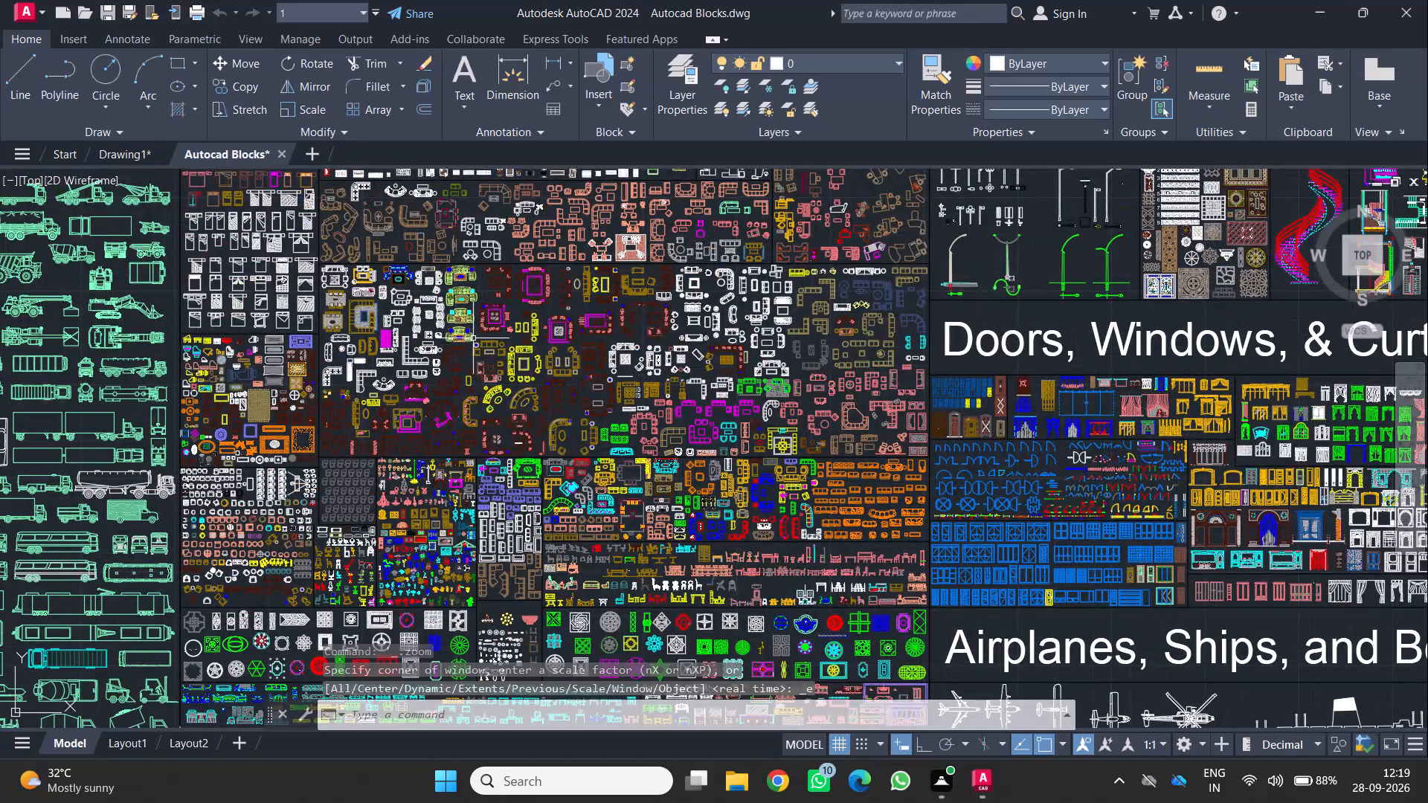
middle_click_drag(510, 454, 558, 221)
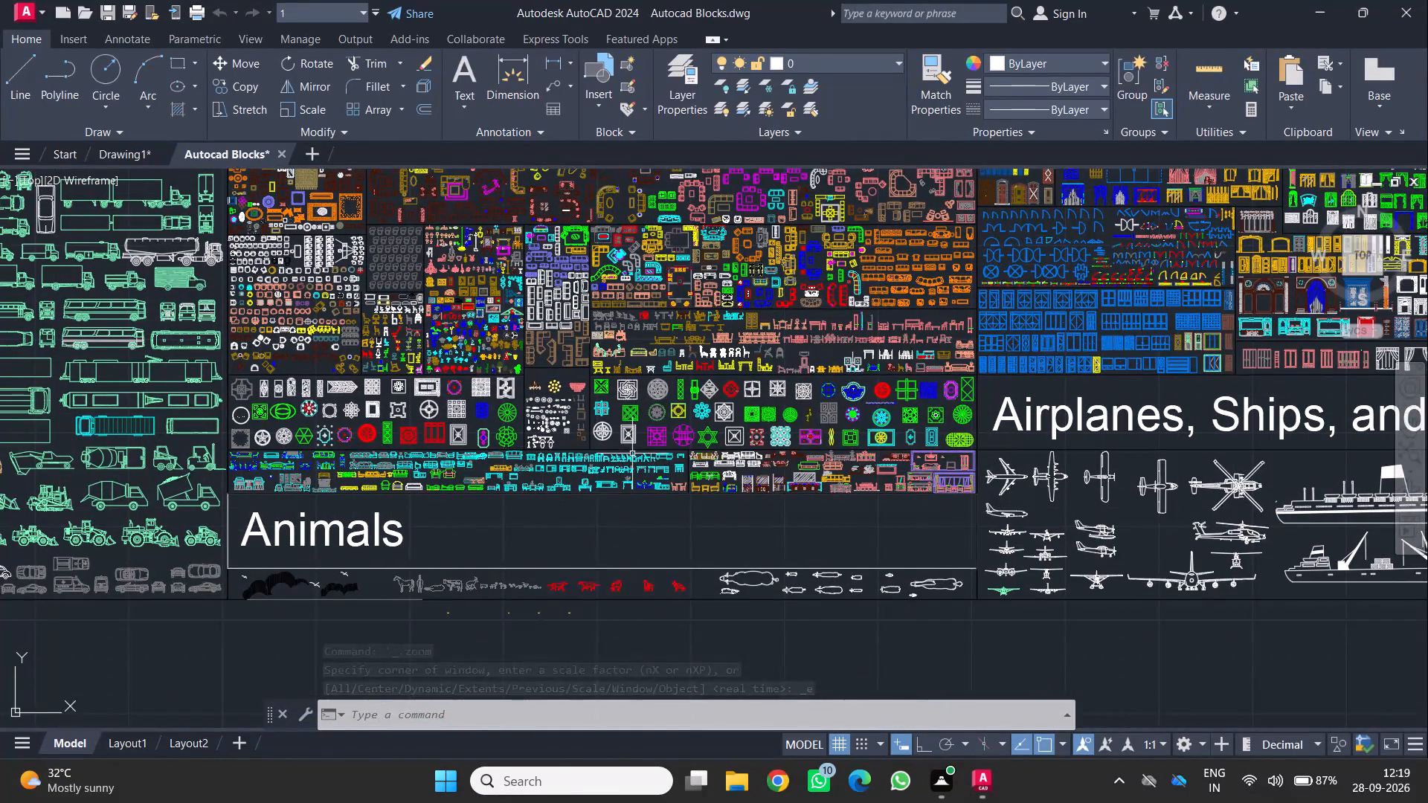
scroll(741, 446, "up", 2)
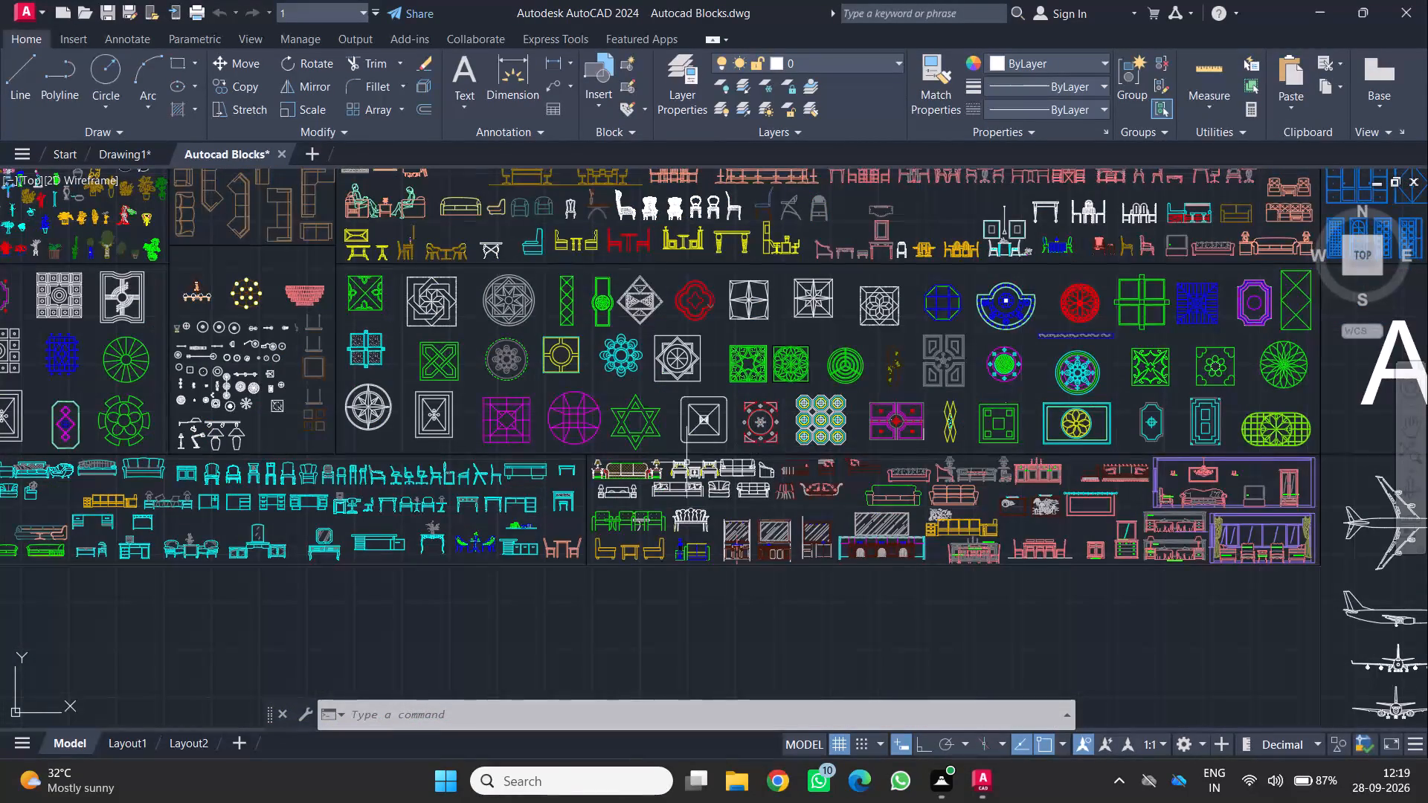
scroll(658, 474, "down", 1)
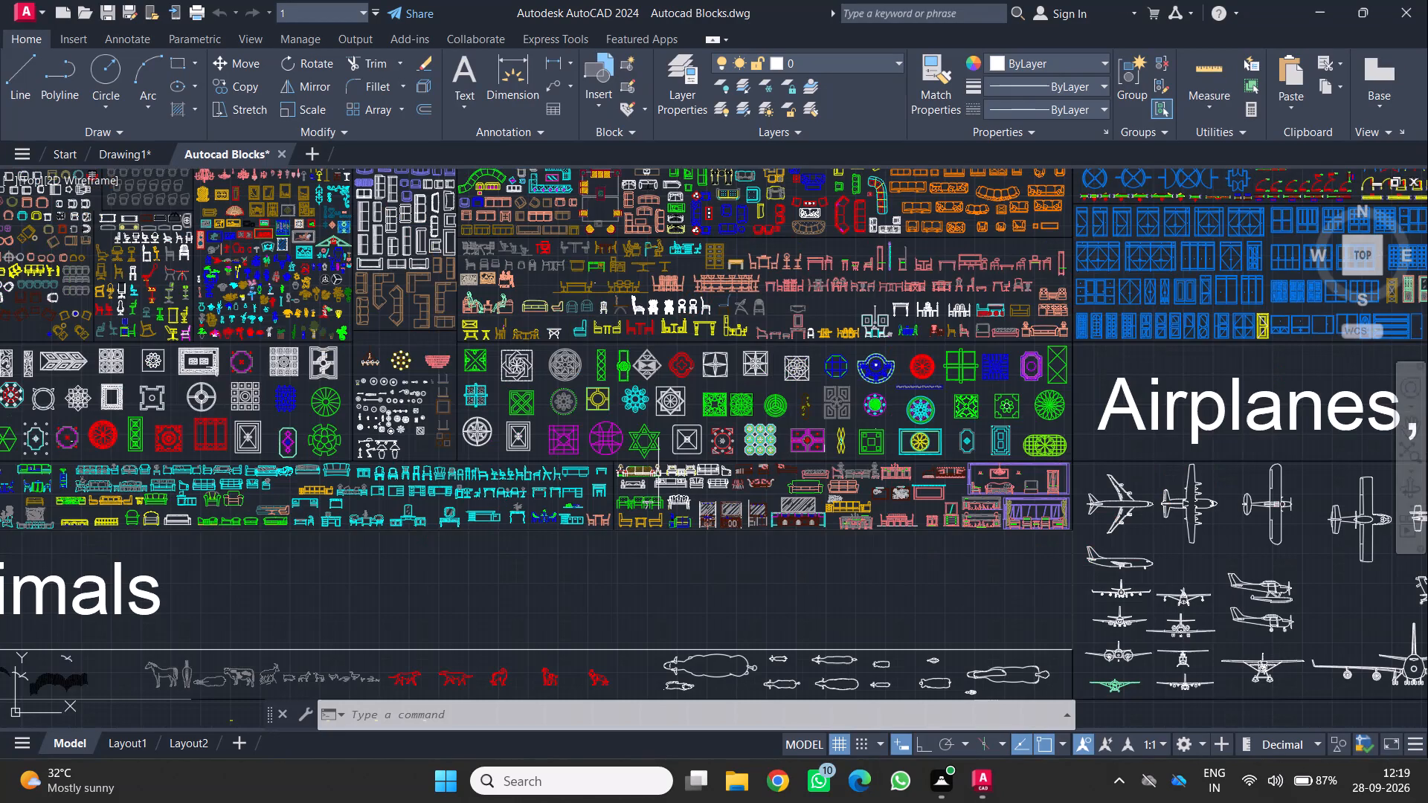
scroll(658, 474, "down", 2)
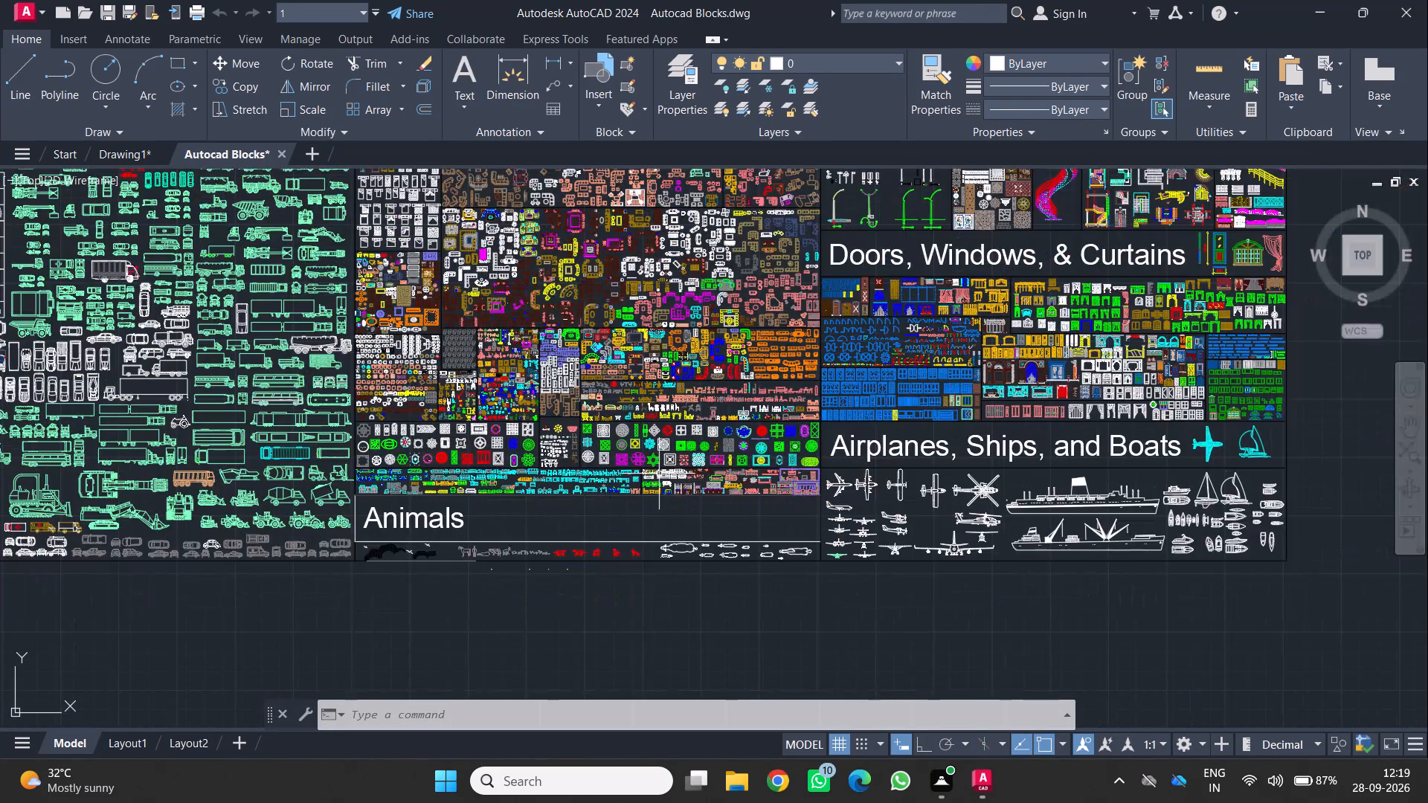
Inspect the door, window and curtain blocks above the Airplanes, Ships, and Boats section.
middle_click_drag(954, 387, 697, 384)
scroll(806, 429, "up", 2)
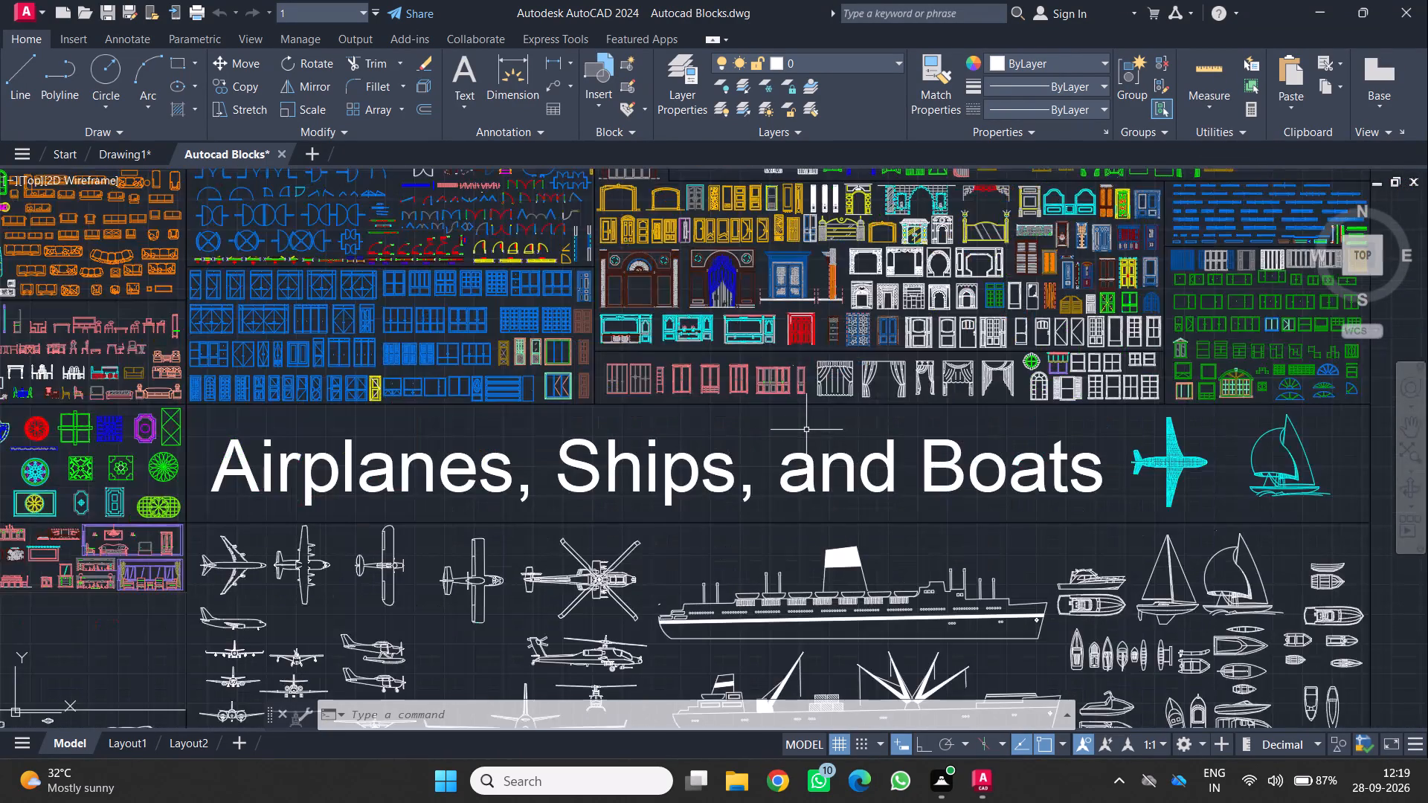
scroll(1017, 384, "up", 2)
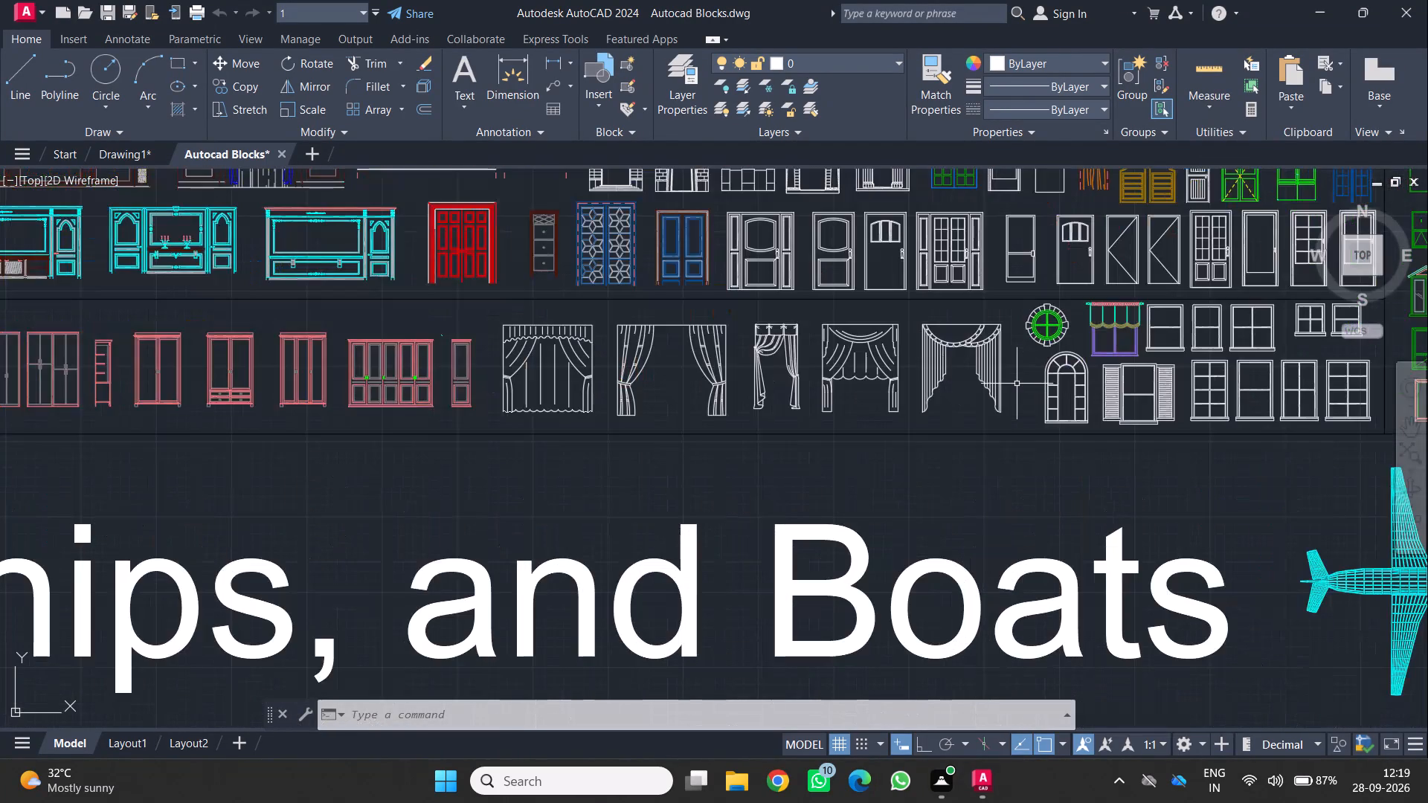
scroll(1017, 384, "down", 3)
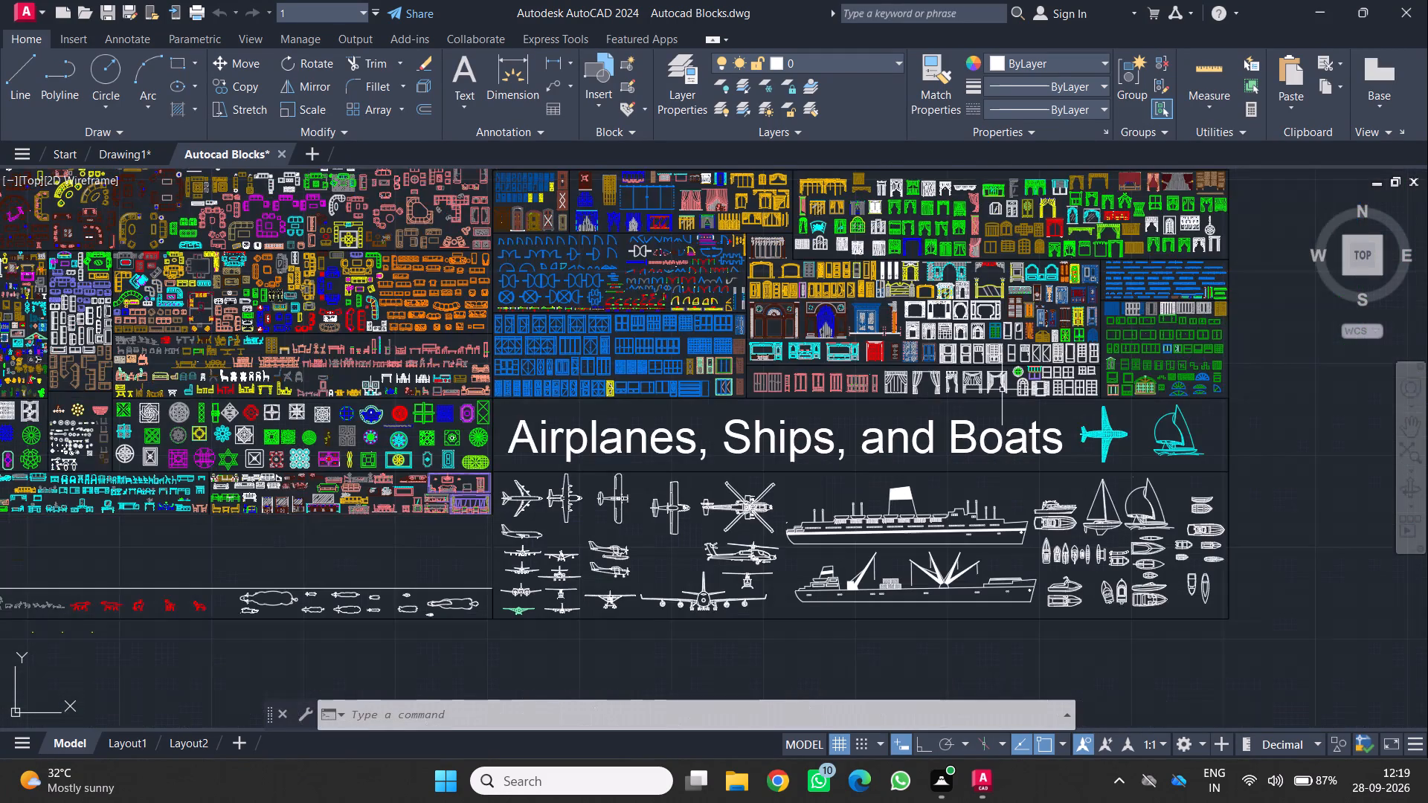
middle_click_drag(1100, 358, 925, 577)
scroll(941, 533, "up", 2)
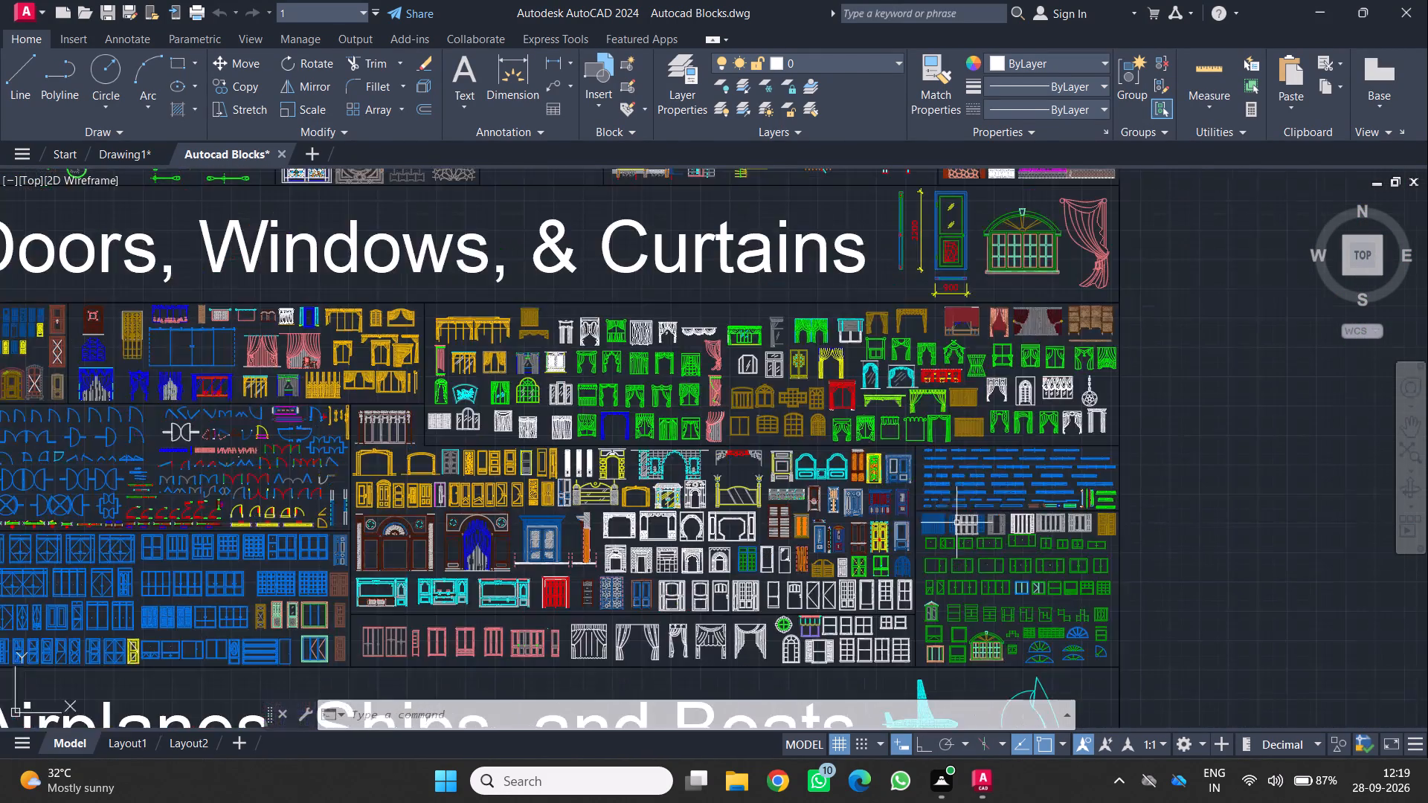
scroll(977, 503, "up", 1)
scroll(977, 503, "down", 2)
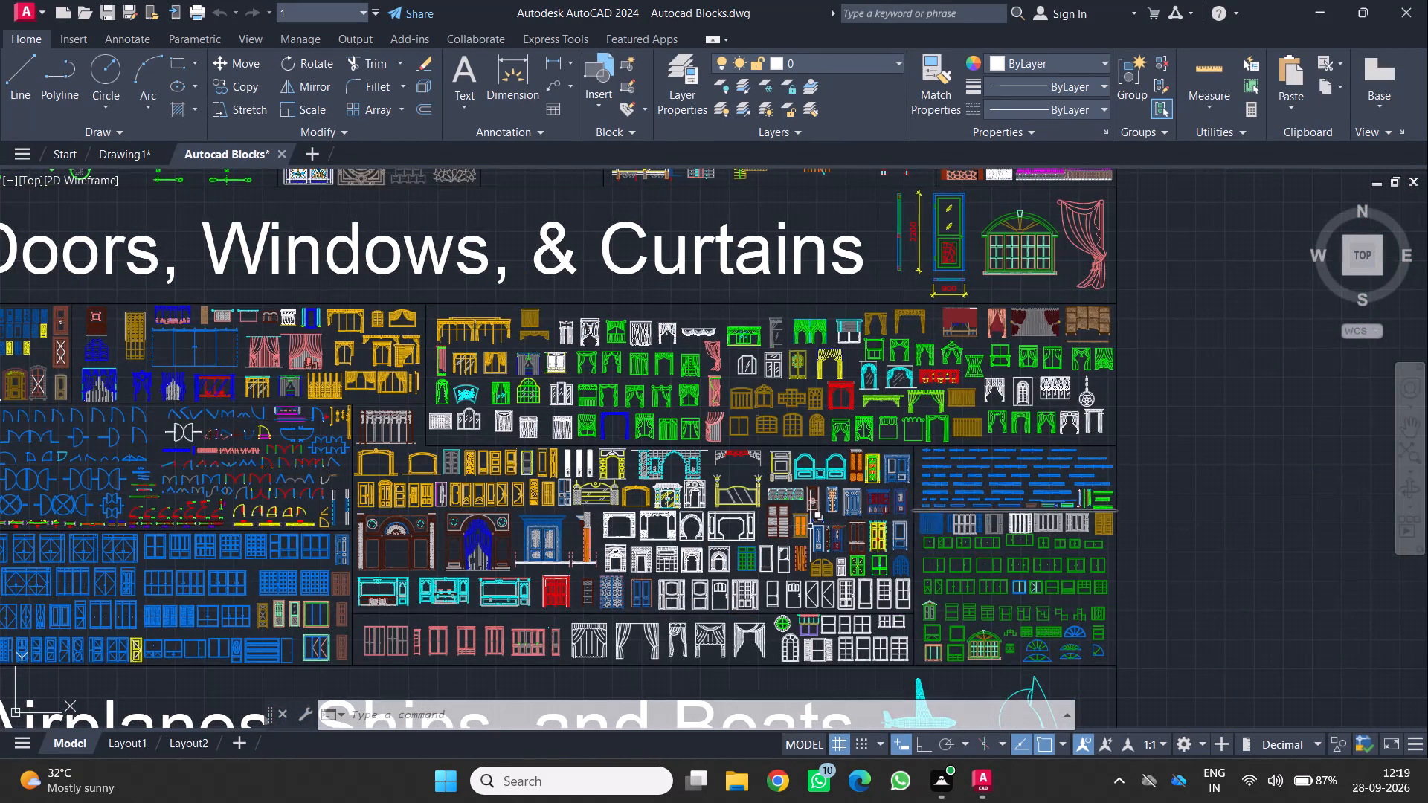
middle_click_drag(718, 477, 736, 696)
scroll(791, 522, "up", 1)
Look through the staircase and escalator blocks and on to the bathroom and sanitary fixture blocks above the Others section.
middle_click_drag(791, 522, 654, 703)
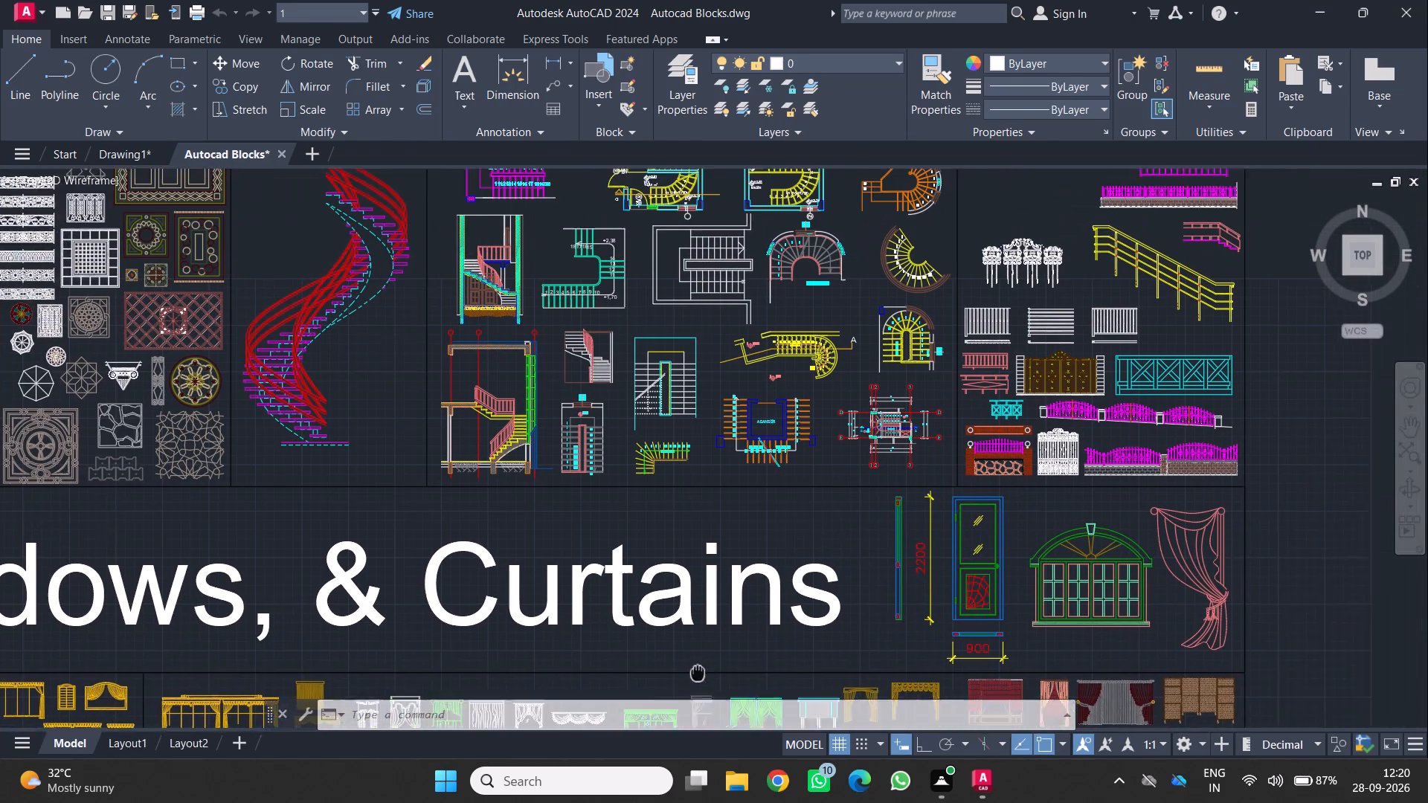
middle_click_drag(654, 703, 567, 719)
middle_click_drag(733, 494, 791, 680)
middle_click_drag(733, 505, 811, 719)
middle_click_drag(715, 486, 814, 716)
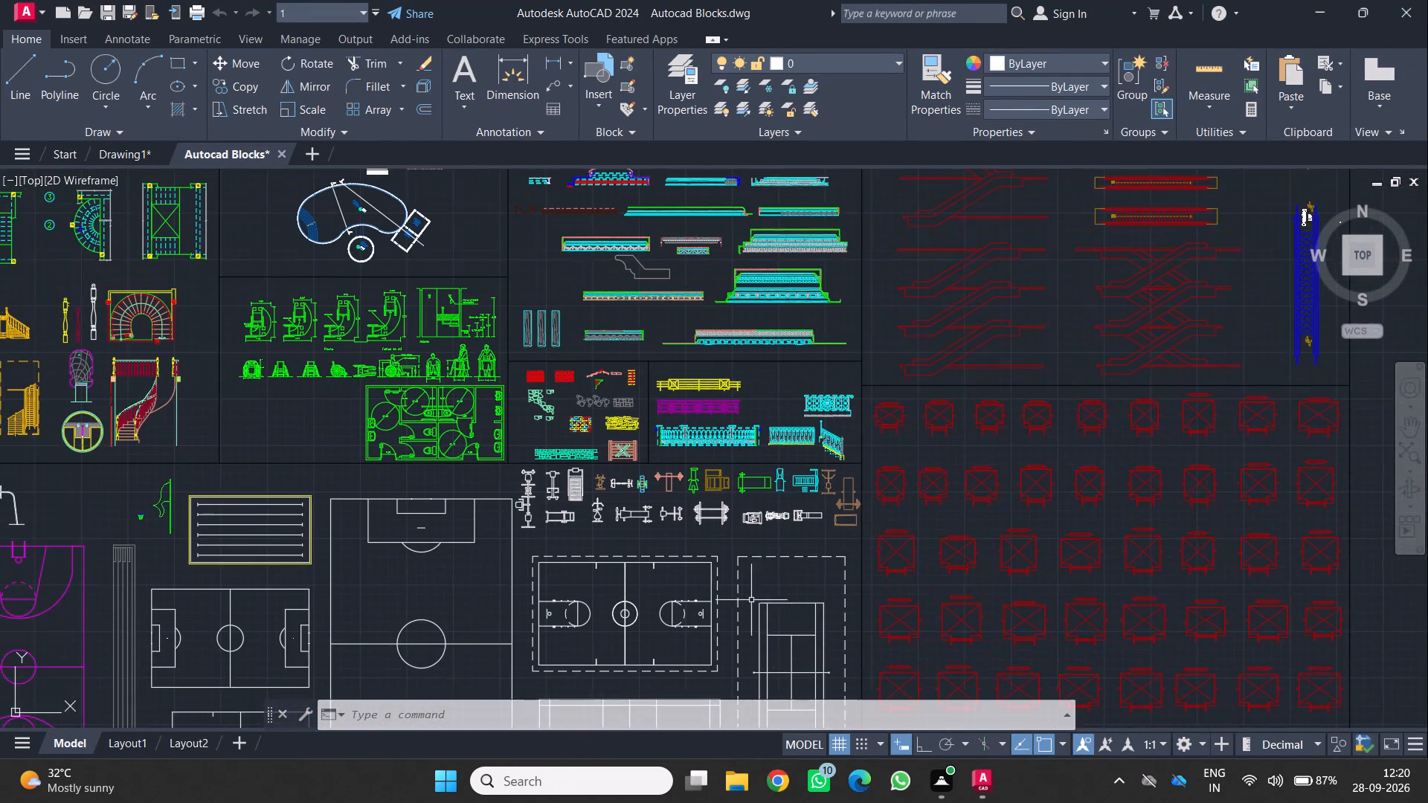
middle_click_drag(668, 495, 607, 705)
scroll(602, 718, "up", 1)
middle_click_drag(825, 437, 794, 509)
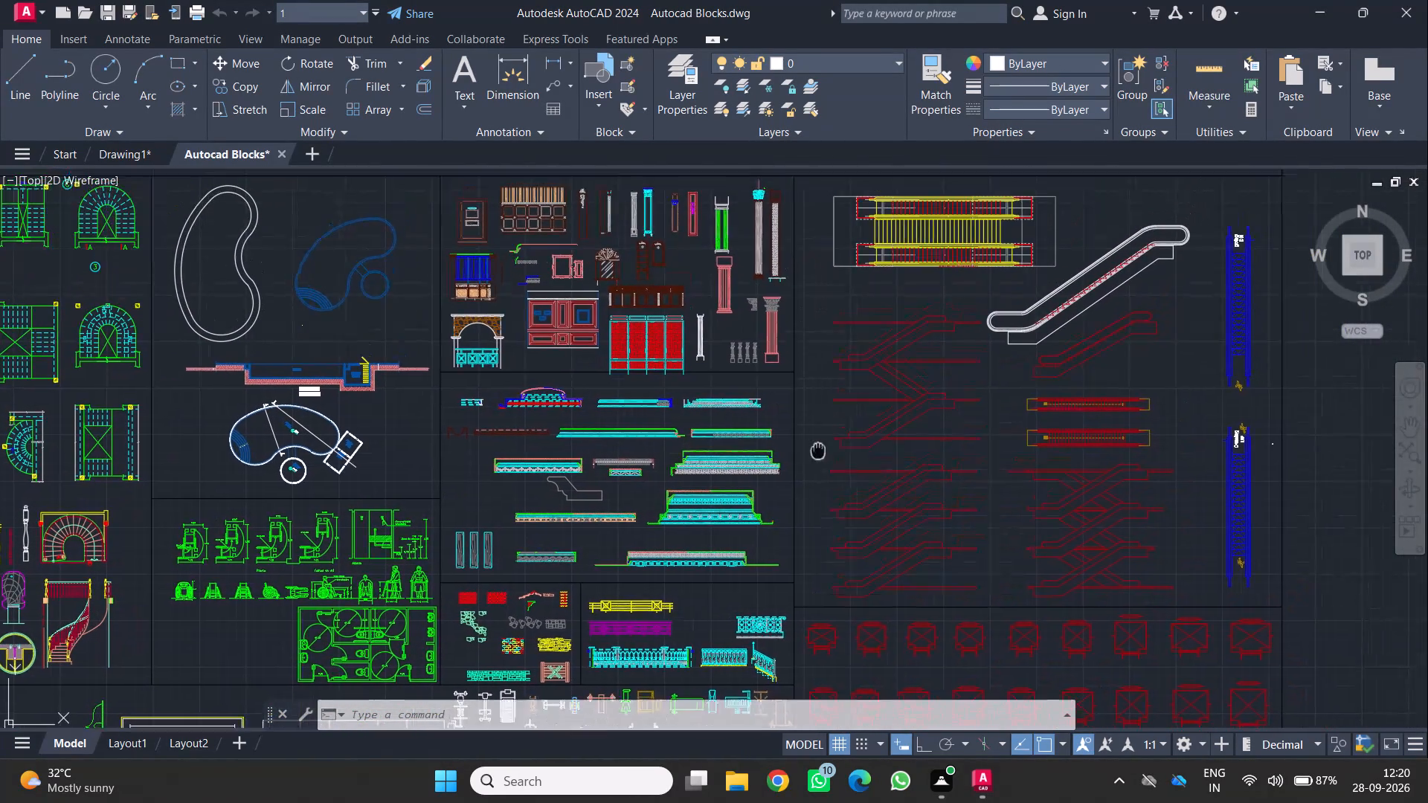
middle_click_drag(794, 509, 625, 642)
middle_click_drag(783, 417, 724, 679)
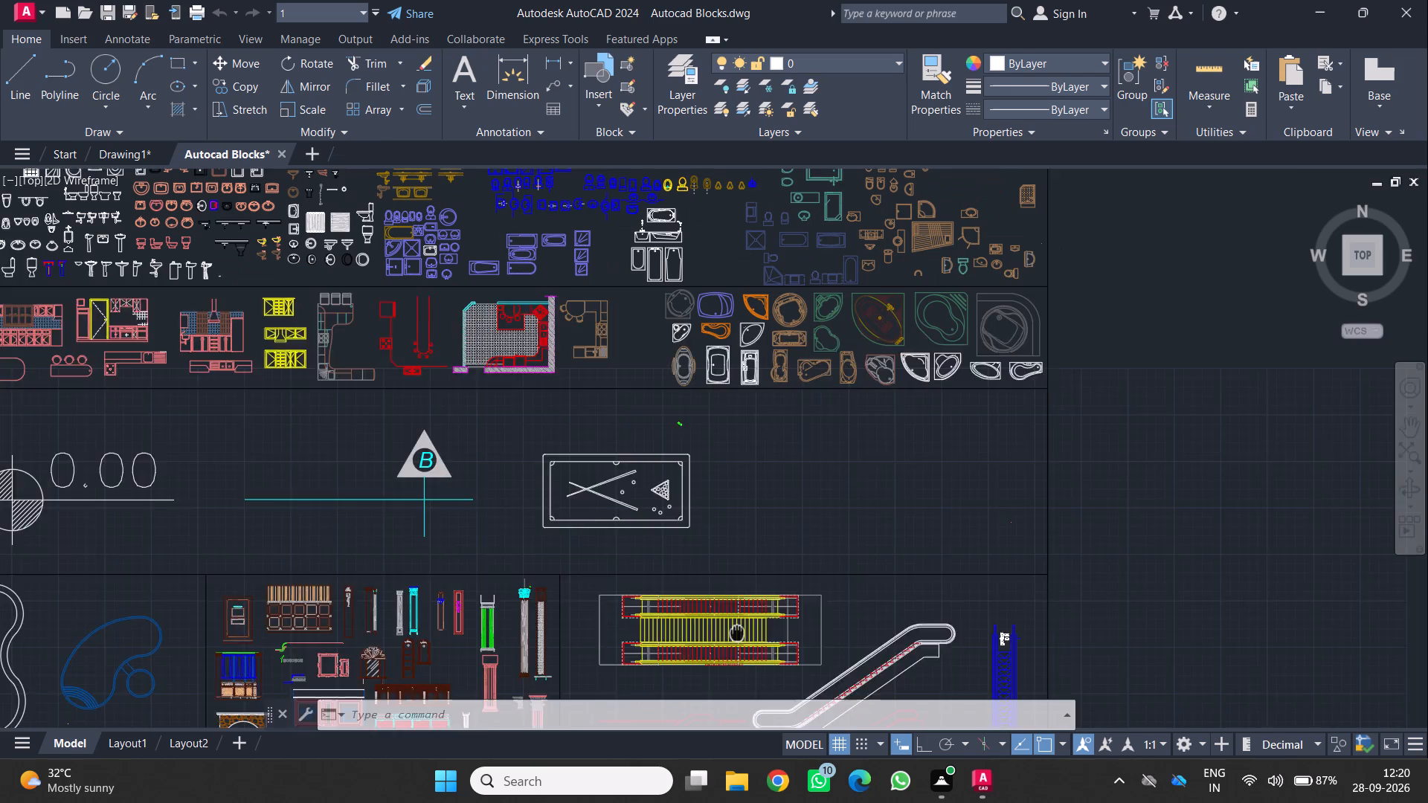
middle_click_drag(724, 679, 722, 680)
middle_click_drag(781, 430, 834, 680)
middle_click_drag(765, 425, 760, 501)
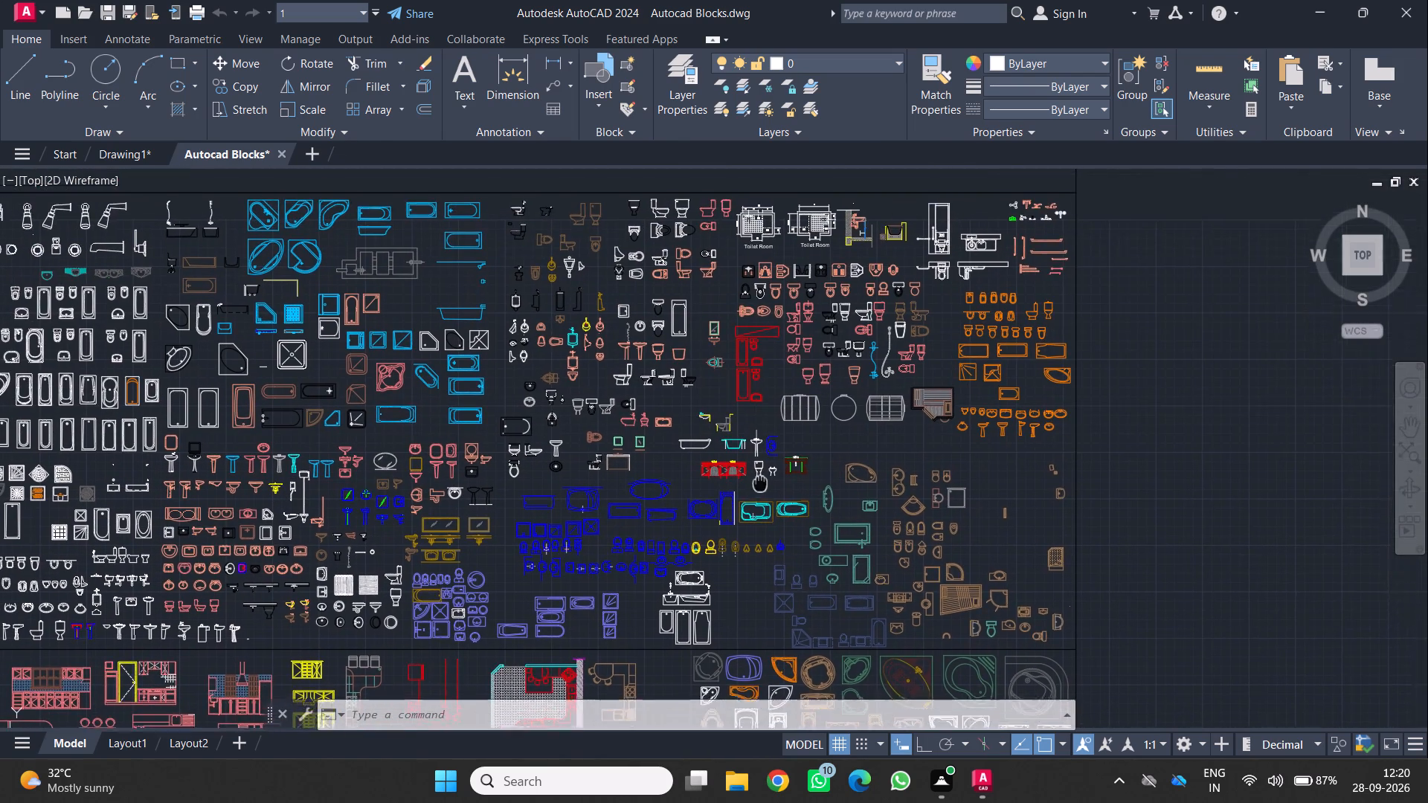
middle_click_drag(760, 501, 725, 622)
scroll(727, 623, "up", 1)
scroll(692, 452, "down", 1)
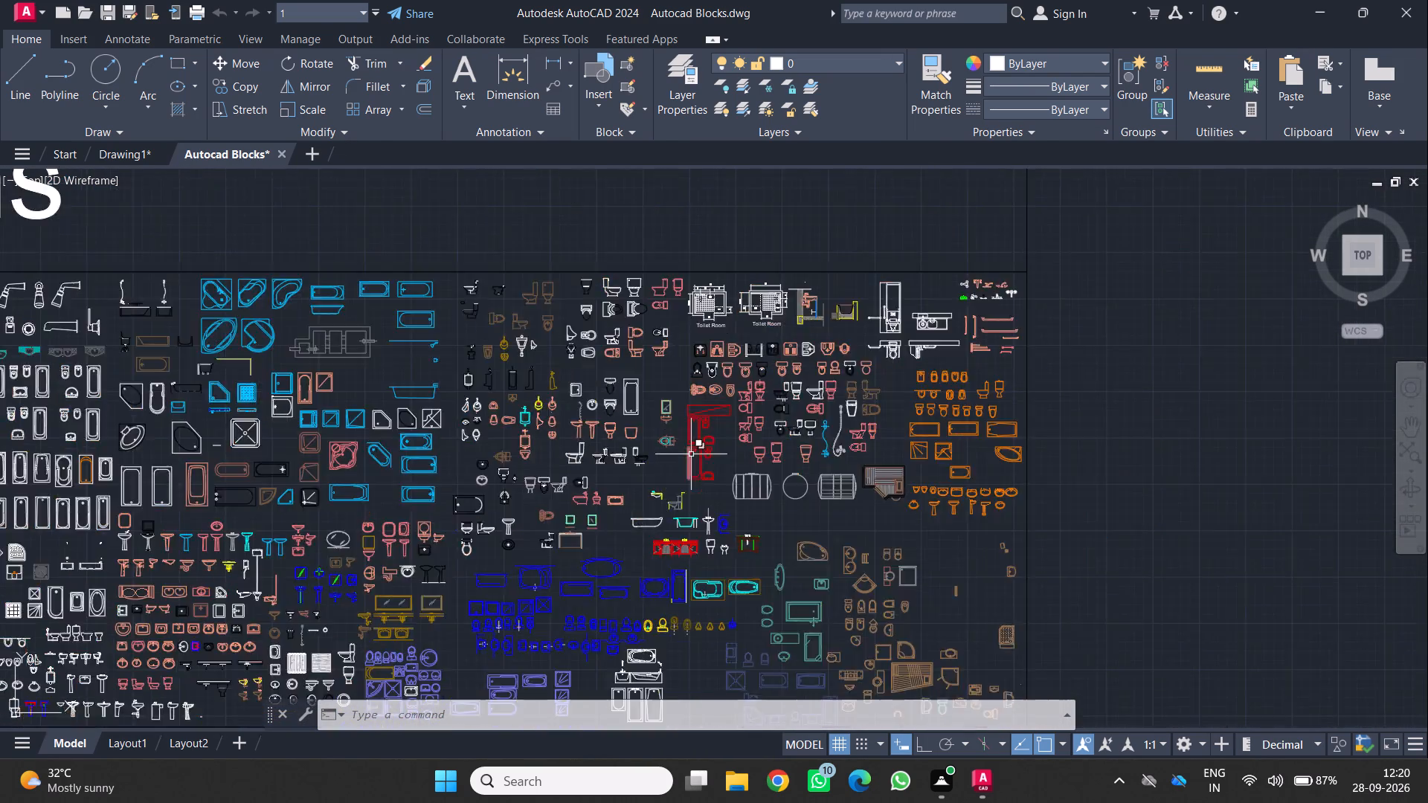
Review the Others section's north arrows, symbols, stair plans, pool shapes and sports courts.
scroll(691, 454, "down", 1)
middle_click_drag(691, 454, 940, 254)
middle_click_drag(781, 410, 946, 199)
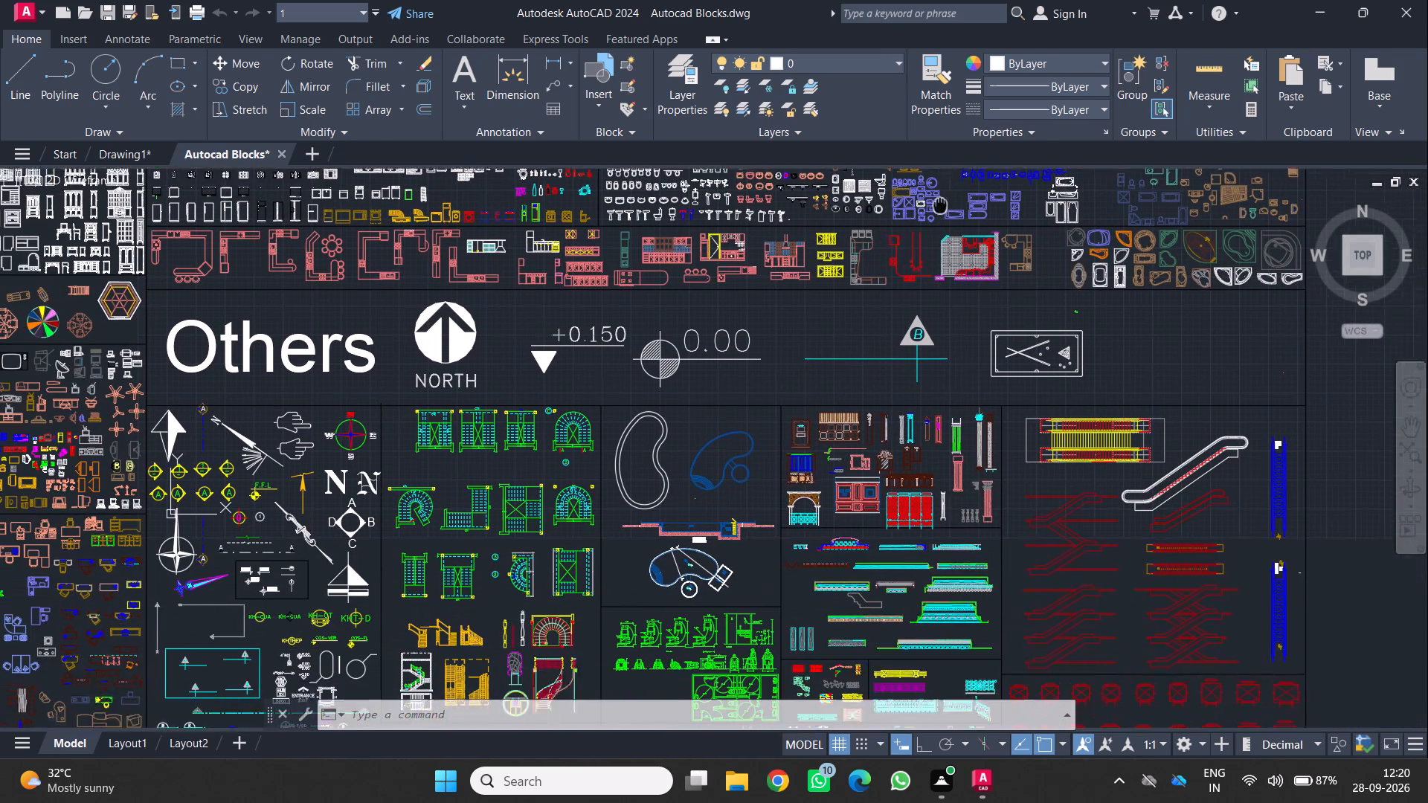
middle_click_drag(946, 199, 947, 198)
middle_click_drag(757, 428, 1022, 190)
scroll(1022, 190, "up", 1)
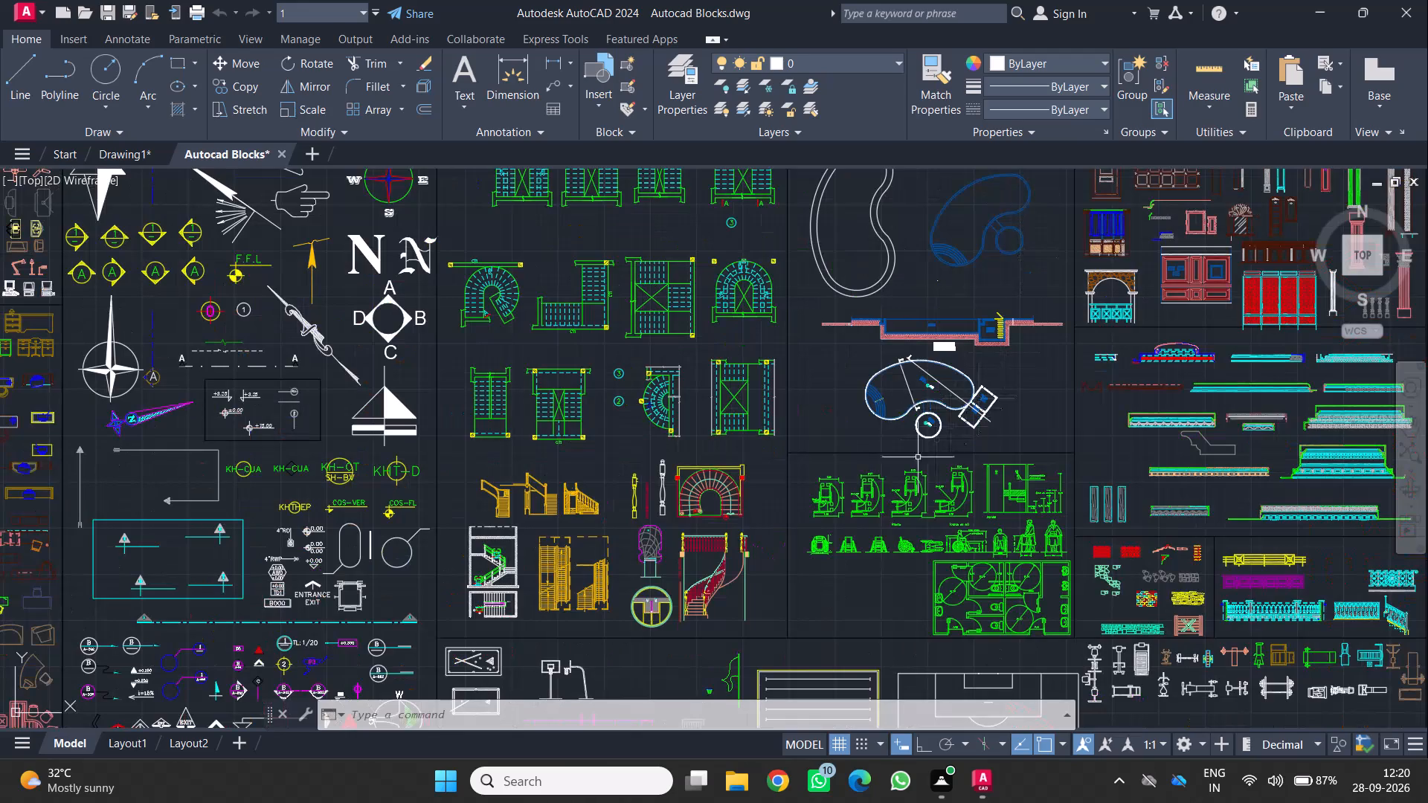
middle_click_drag(900, 468, 854, 264)
scroll(900, 468, "down", 1)
scroll(854, 264, "up", 1)
scroll(798, 480, "down", 1)
middle_click_drag(794, 483, 846, 422)
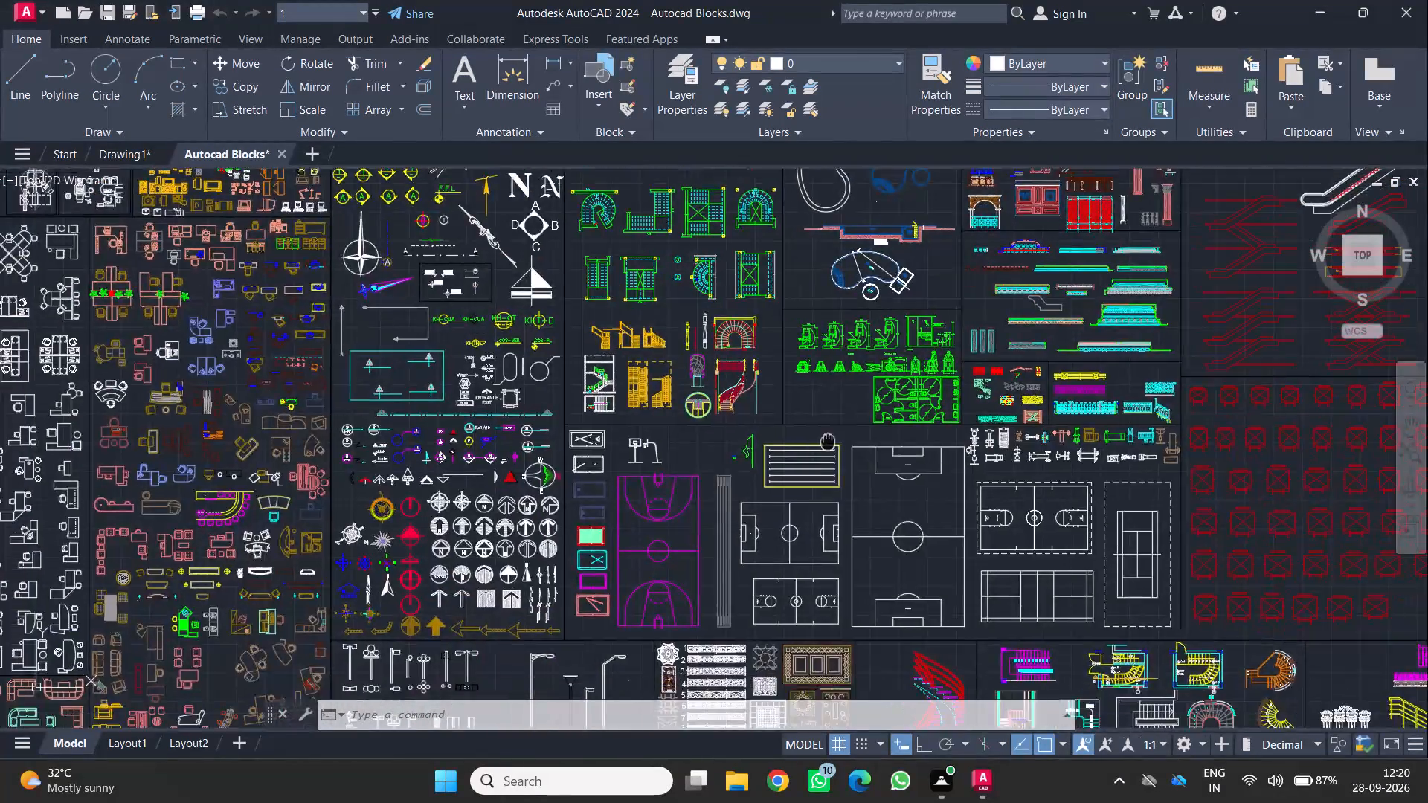
middle_click_drag(846, 422, 958, 249)
Check the door and window plan and elevation blocks under Doors, Windows, & Curtains again.
middle_click_drag(851, 471, 890, 254)
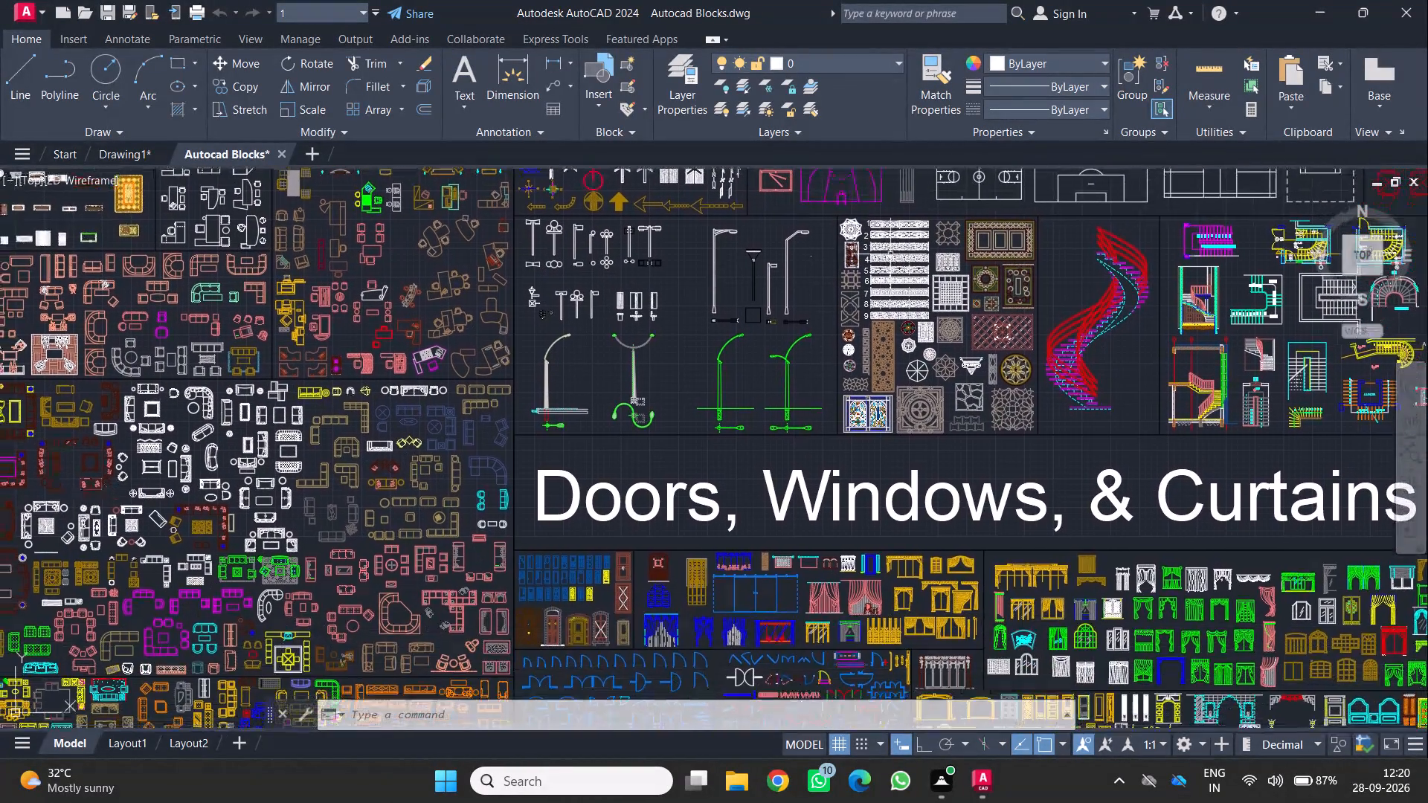
middle_click_drag(833, 538, 817, 265)
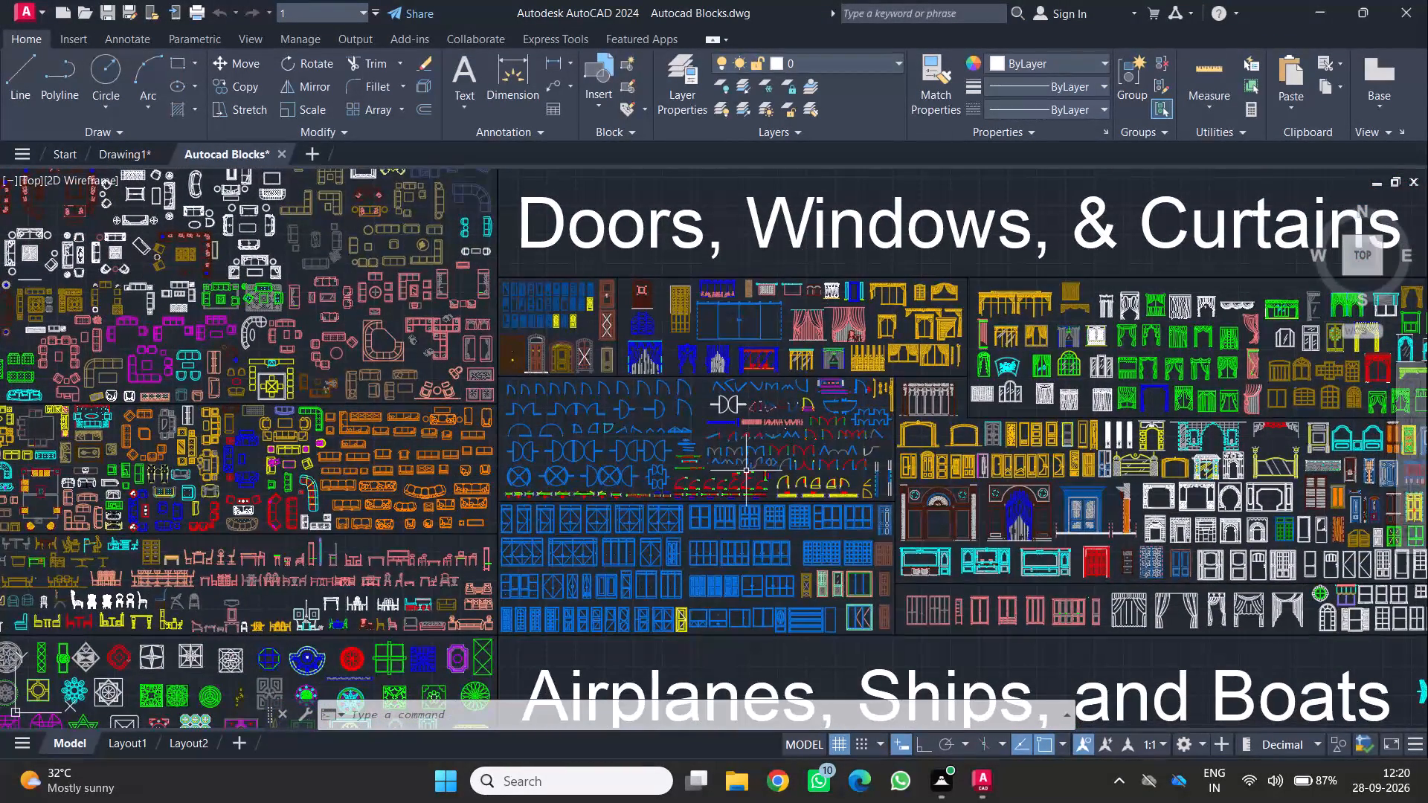
middle_click_drag(746, 472, 489, 399)
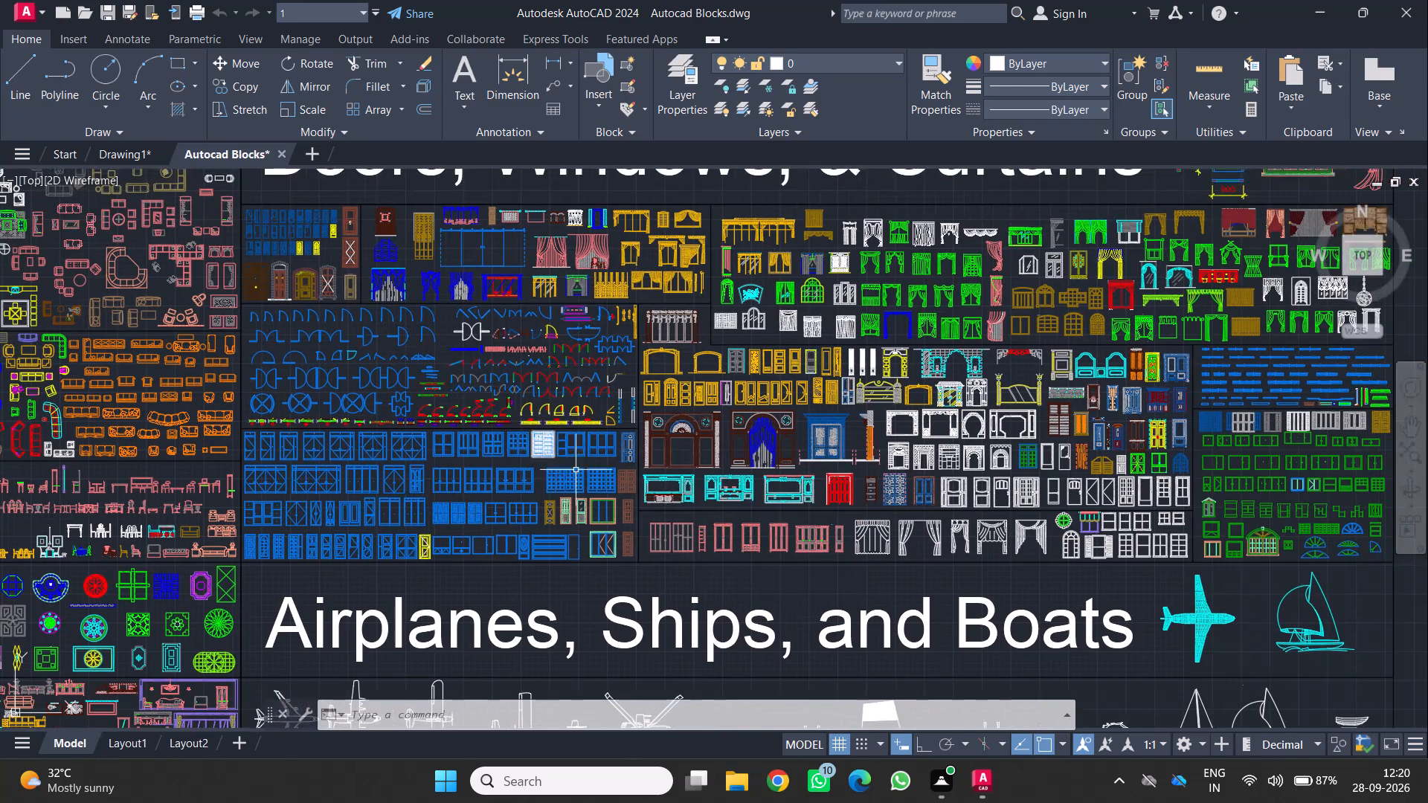
middle_click_drag(680, 494, 758, 232)
middle_click_drag(684, 570, 1101, 373)
Look through the furniture plan blocks and decorative floor-pattern blocks above the Animals section.
scroll(658, 346, "down", 1)
middle_click_drag(658, 346, 903, 606)
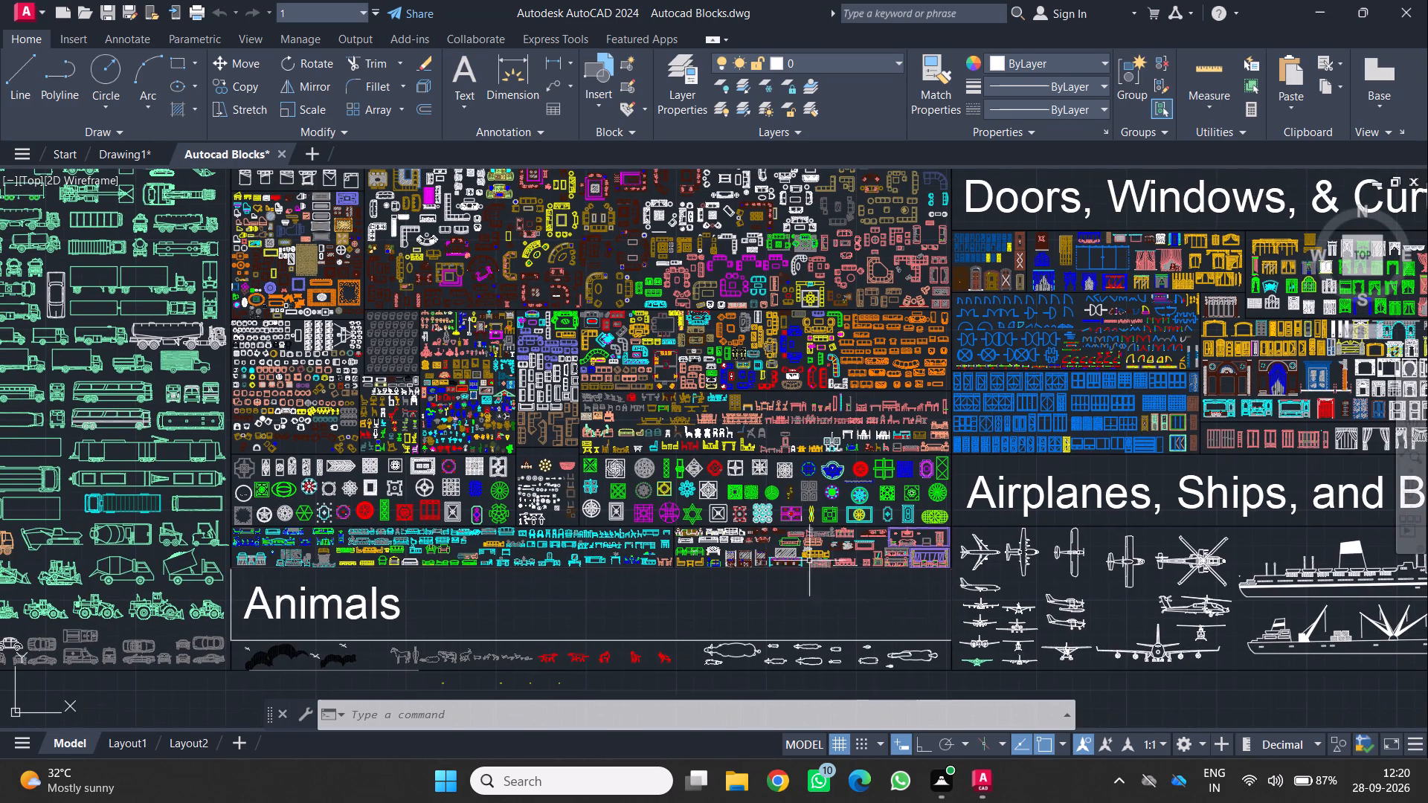
scroll(560, 520, "up", 2)
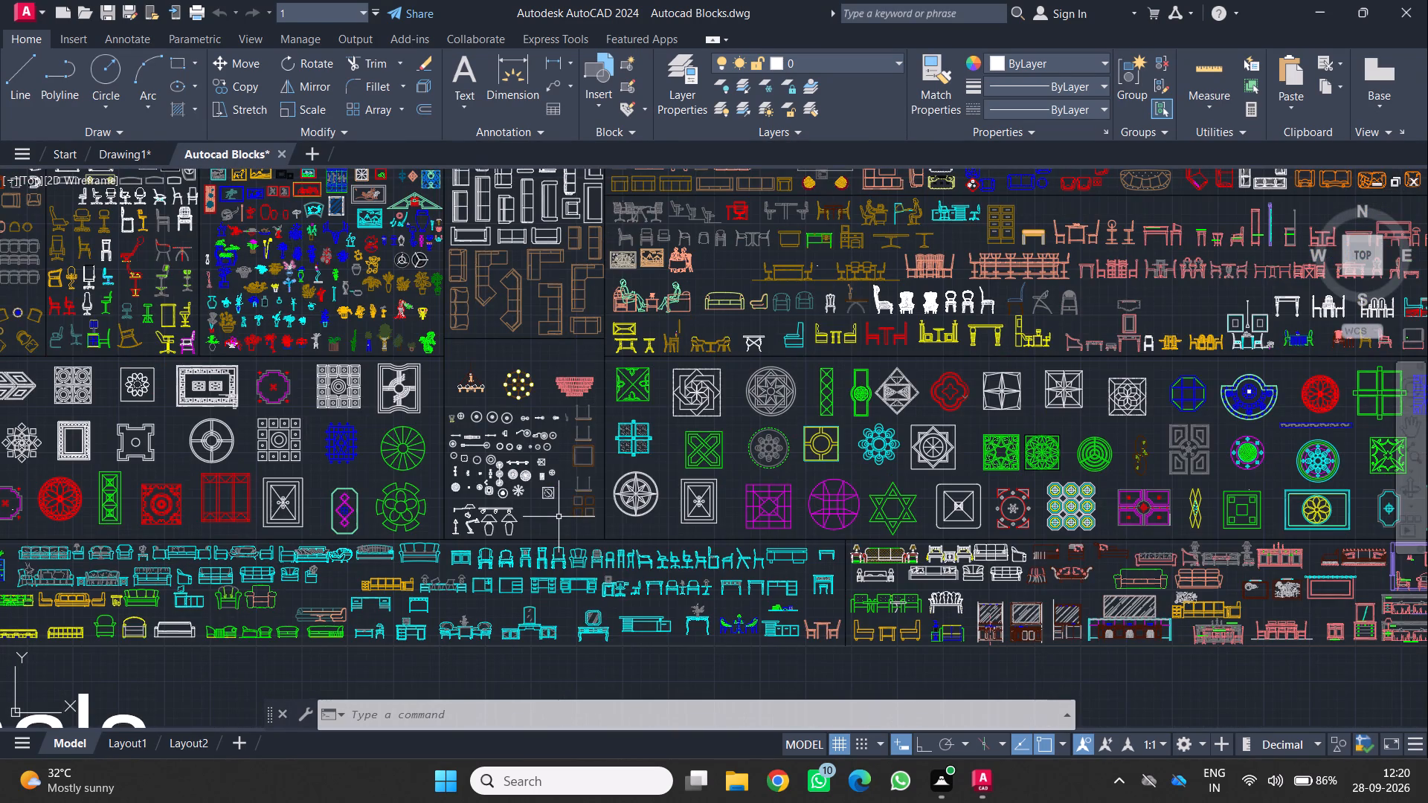
scroll(559, 517, "down", 1)
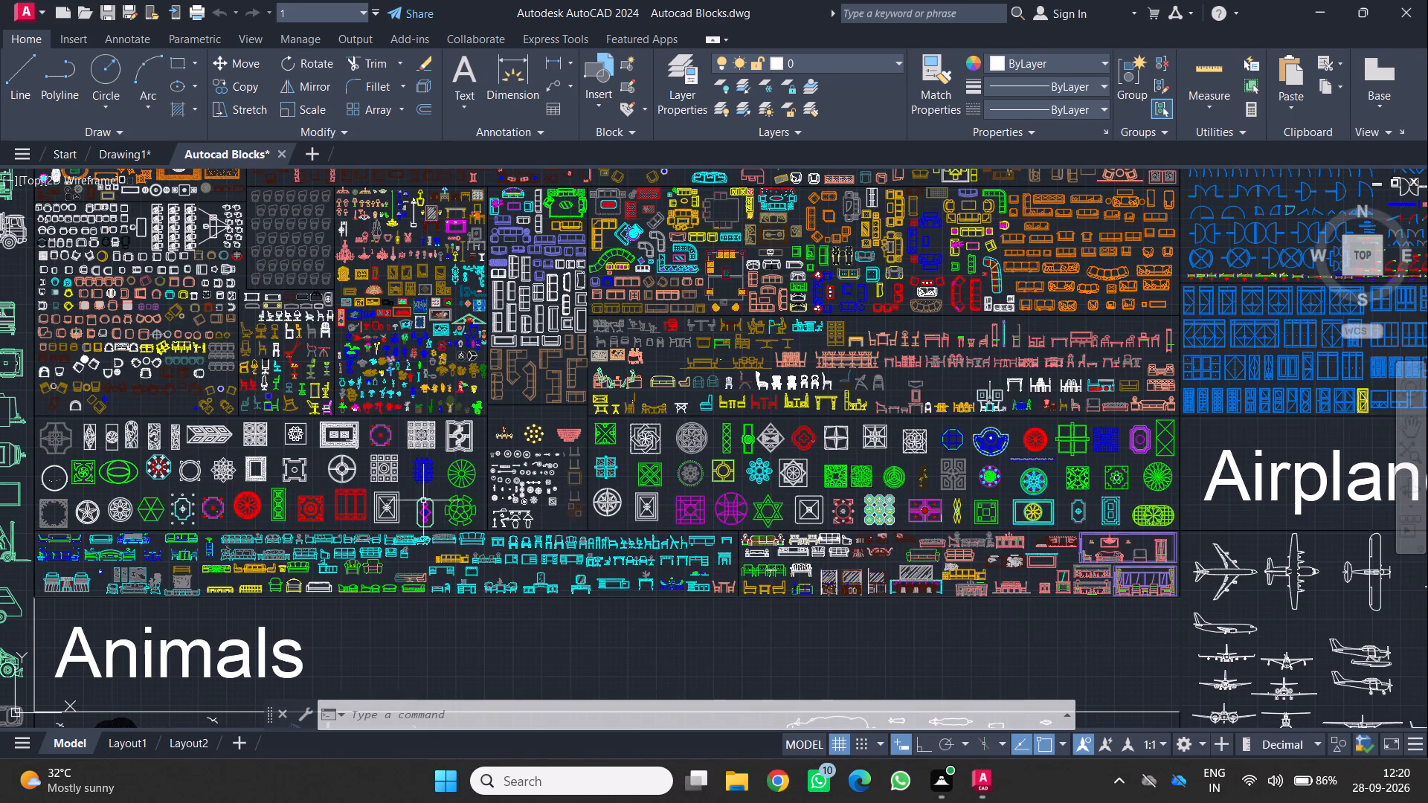
middle_click_drag(430, 491, 513, 532)
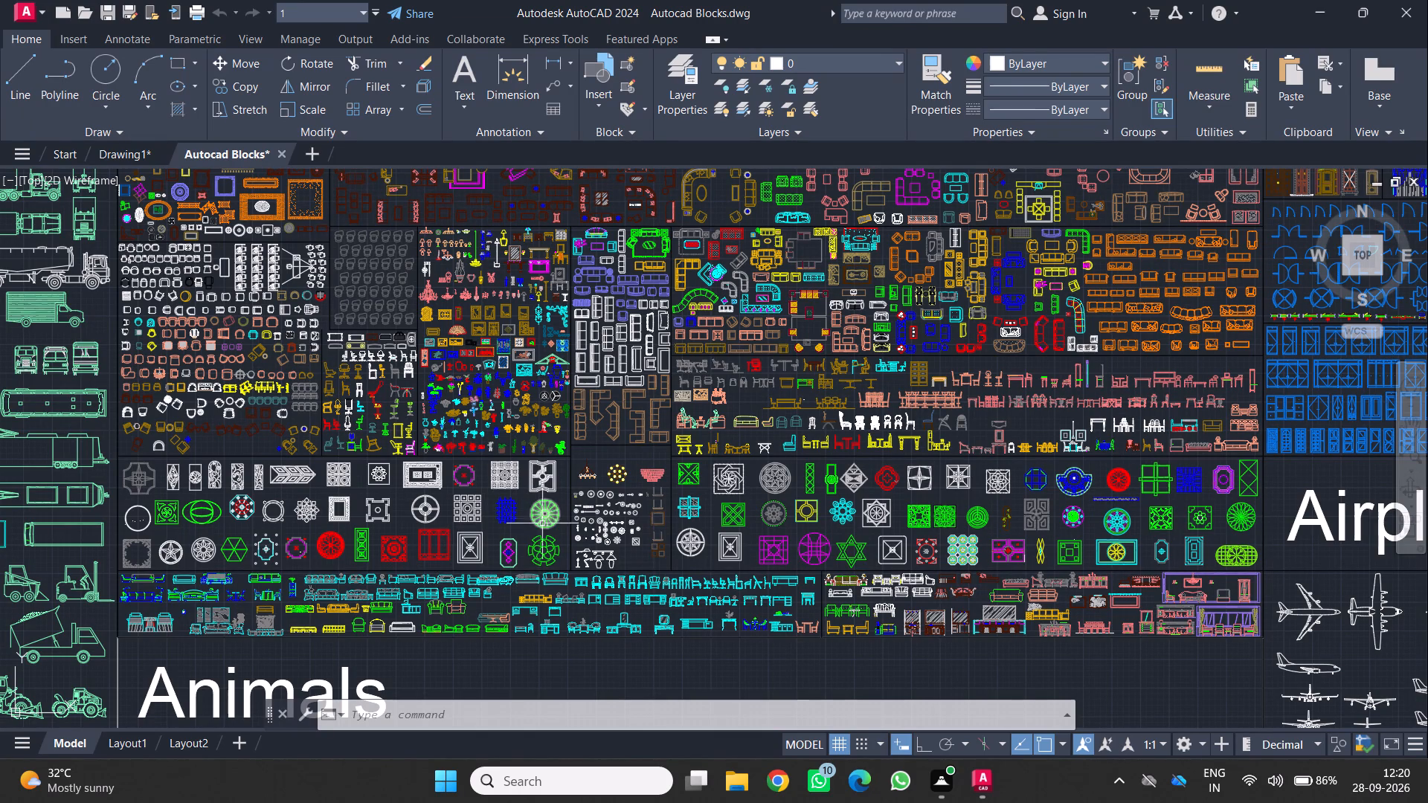
scroll(466, 433, "up", 1)
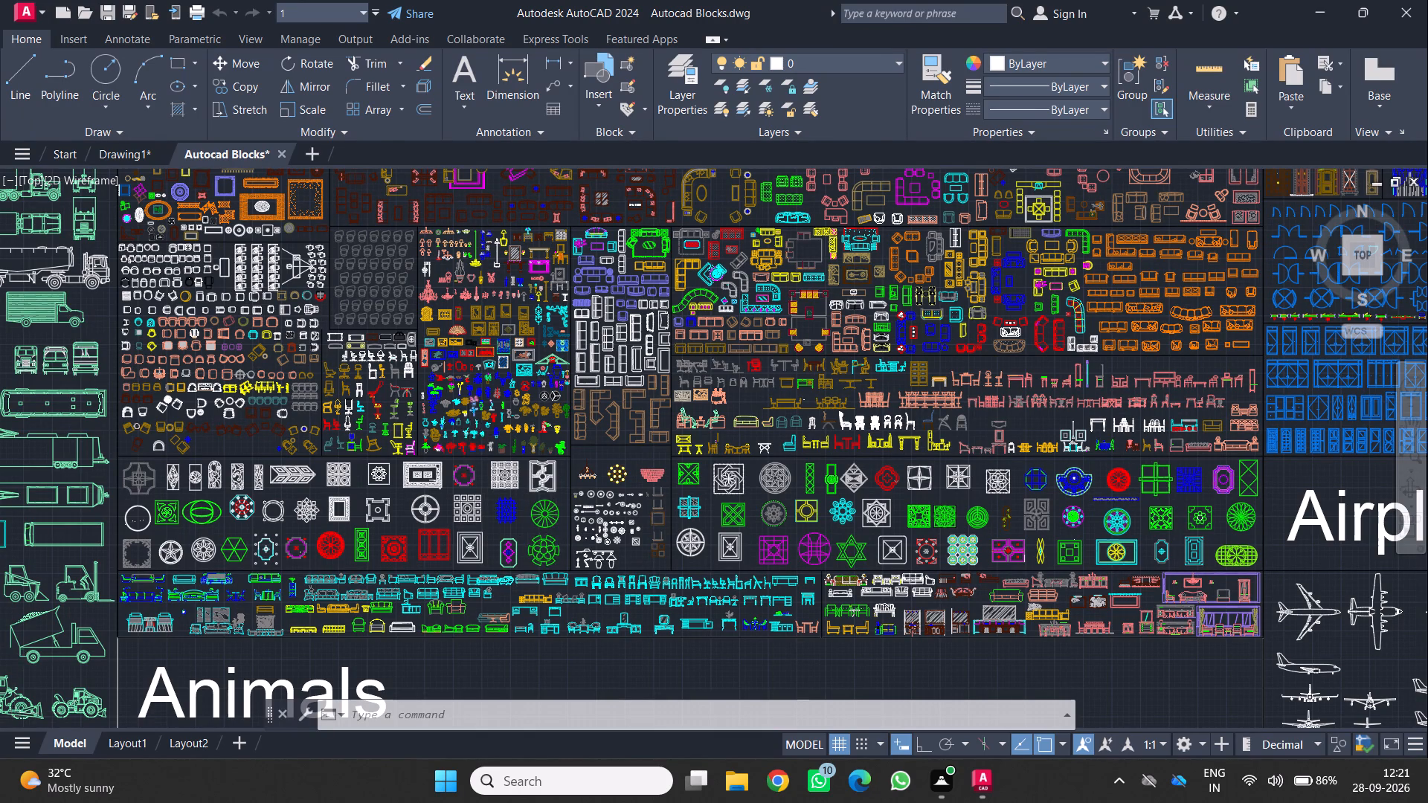
scroll(466, 436, "up", 4)
scroll(466, 436, "down", 5)
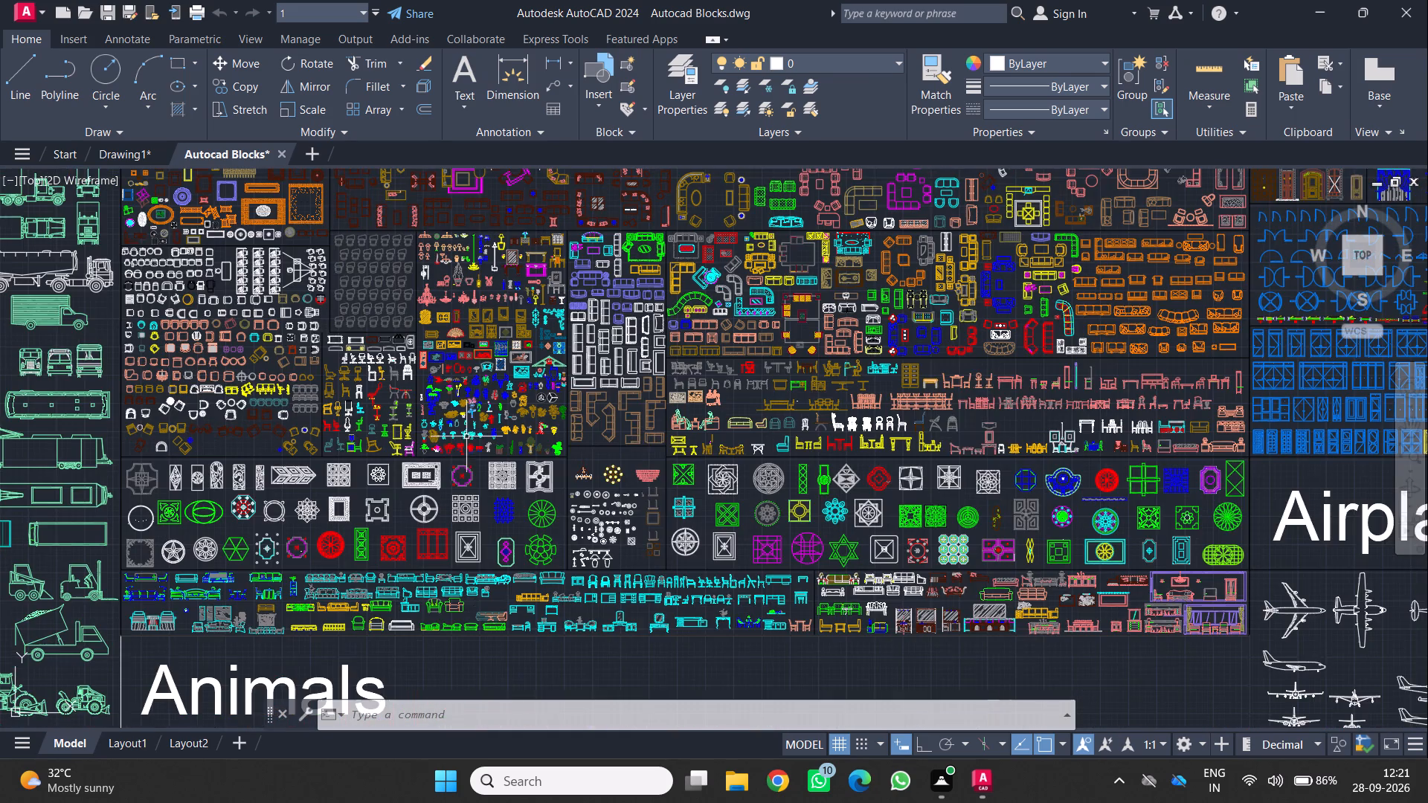
middle_click_drag(434, 437, 660, 650)
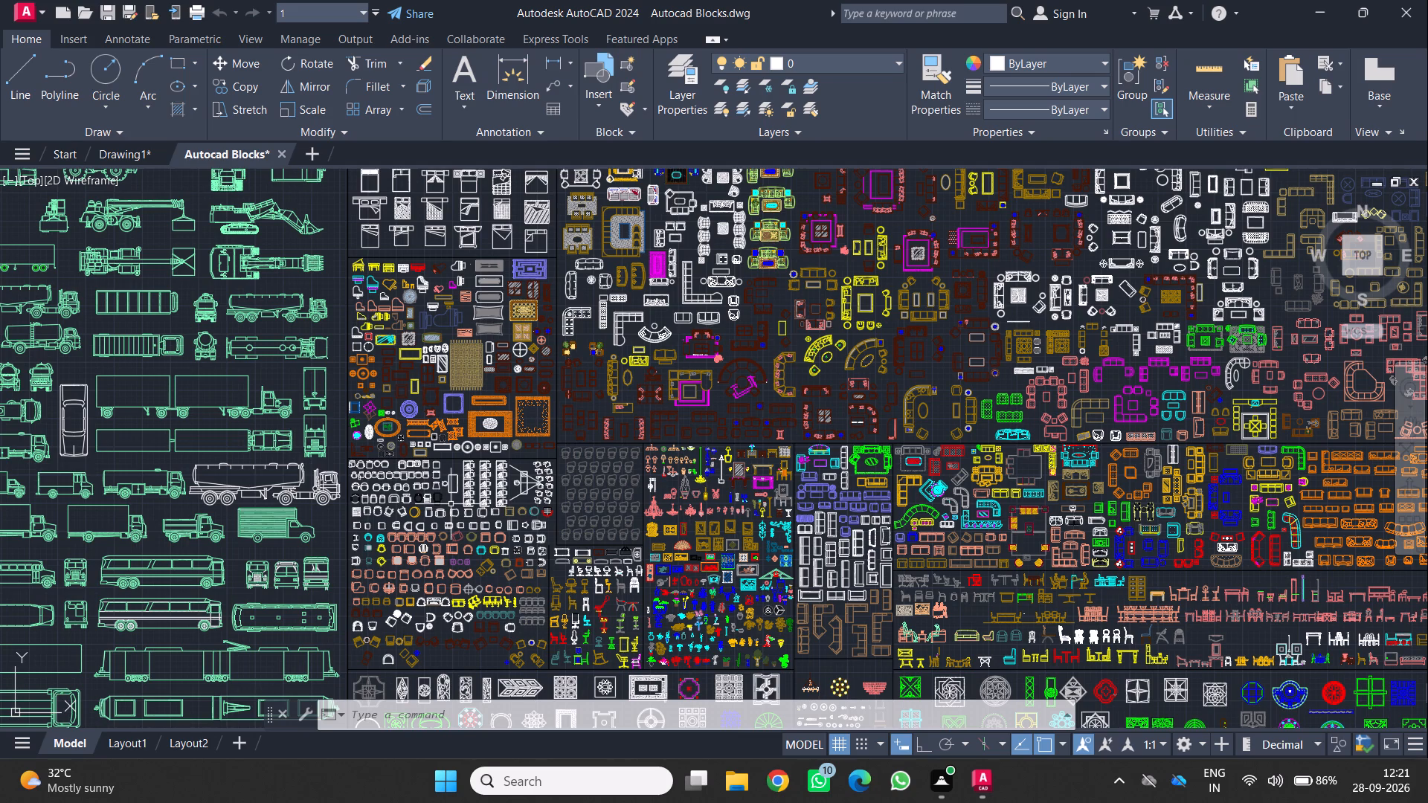
middle_click_drag(454, 494, 498, 590)
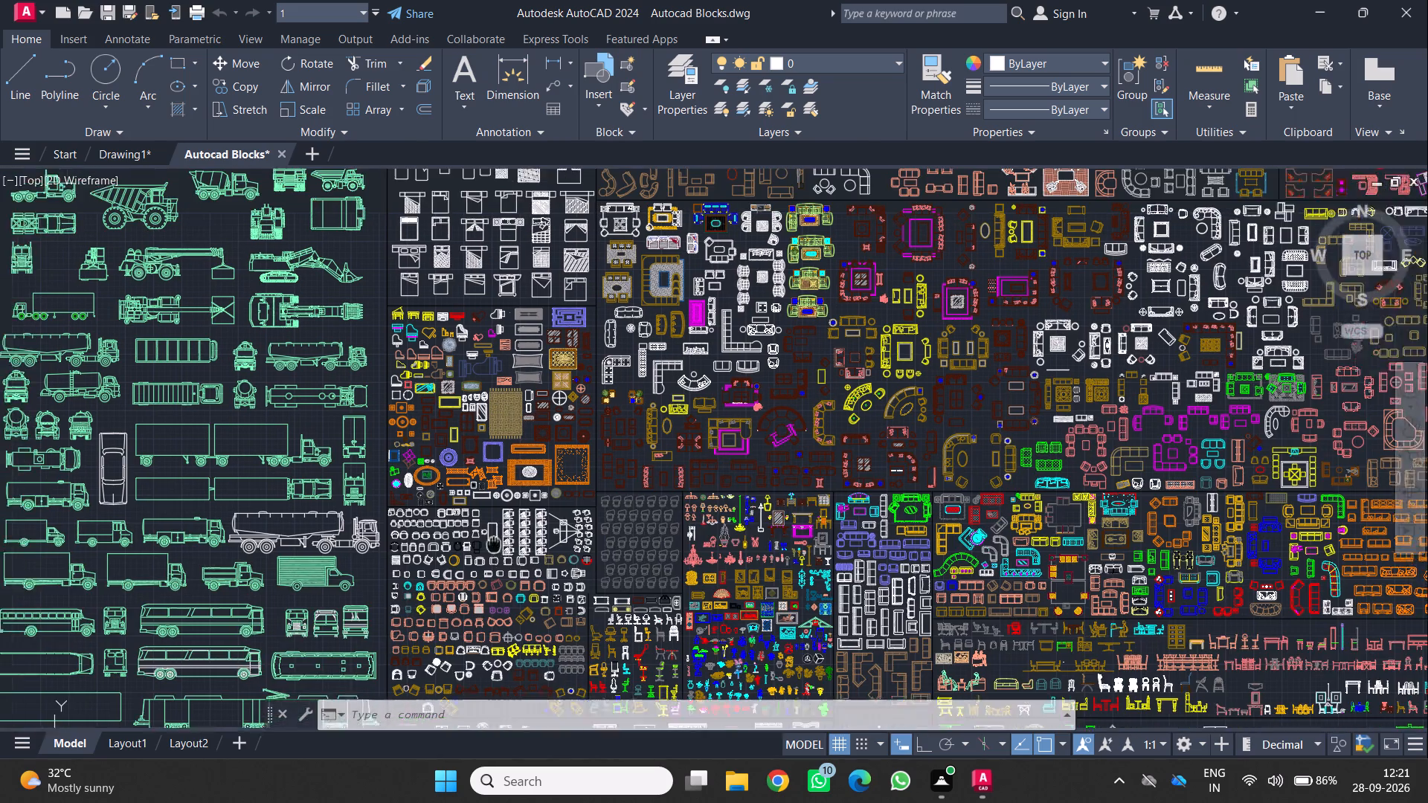
middle_click_drag(498, 590, 428, 720)
scroll(431, 527, "down", 4)
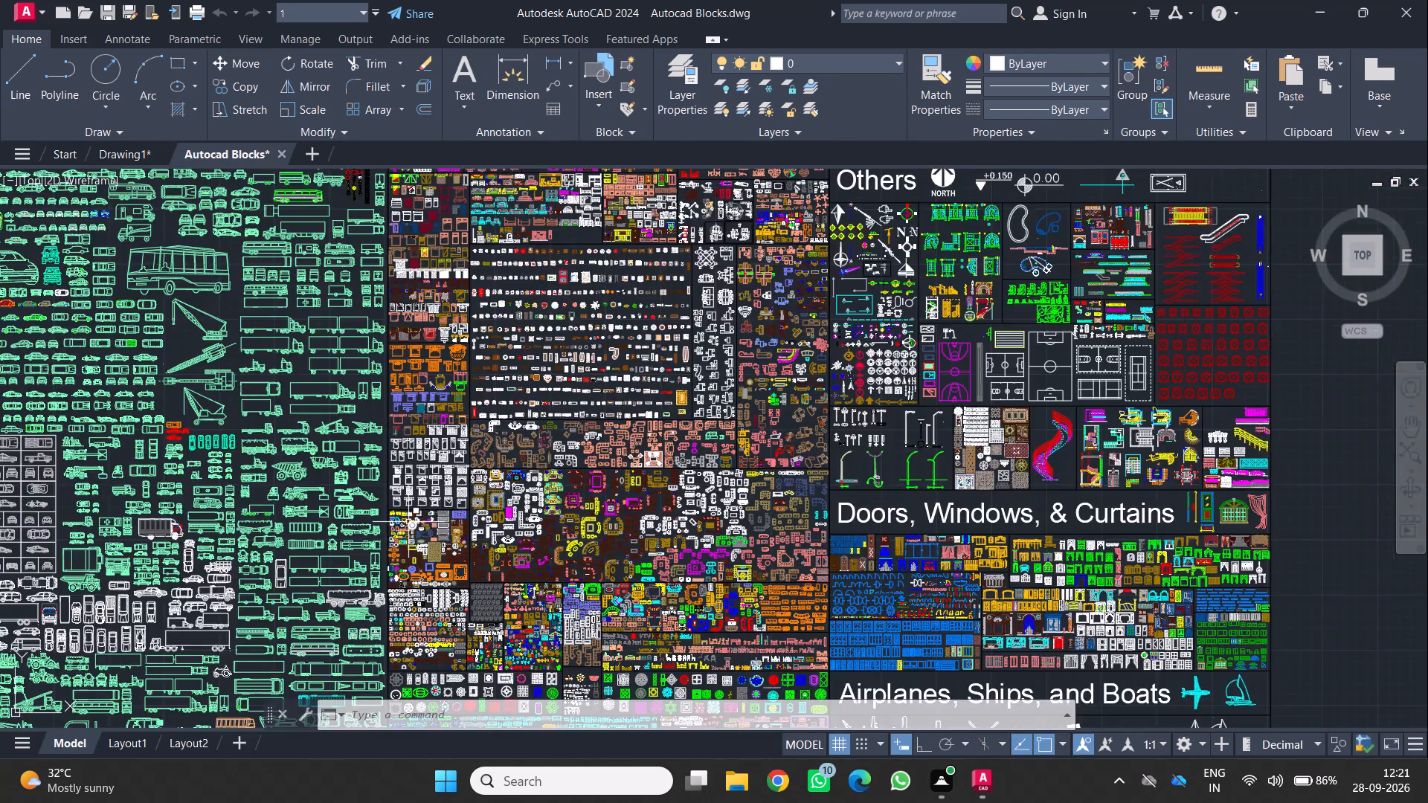
Browse the Trees and Plants section's plan and elevation tree, palm and shrub blocks.
middle_click_drag(315, 496, 694, 391)
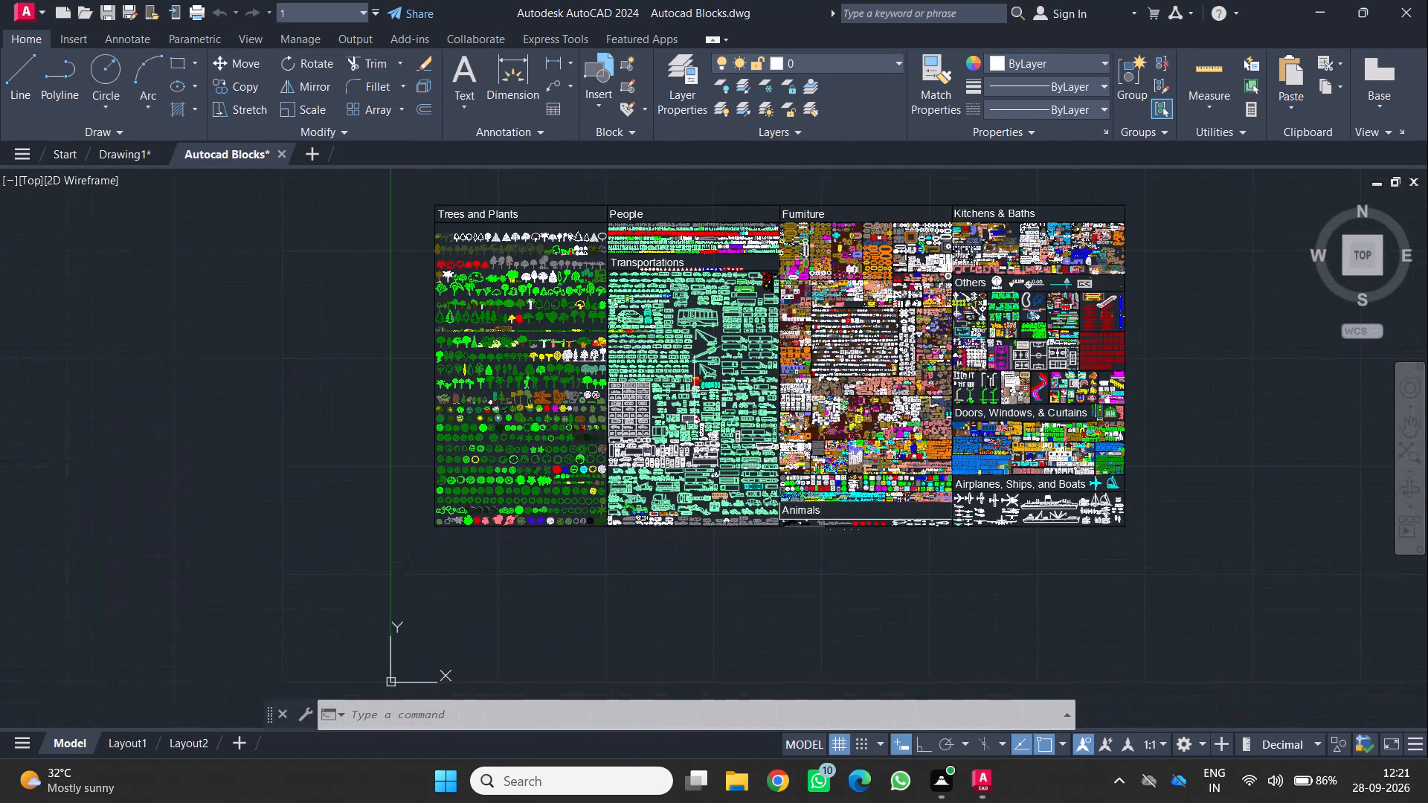
scroll(452, 479, "up", 2)
scroll(524, 544, "up", 1)
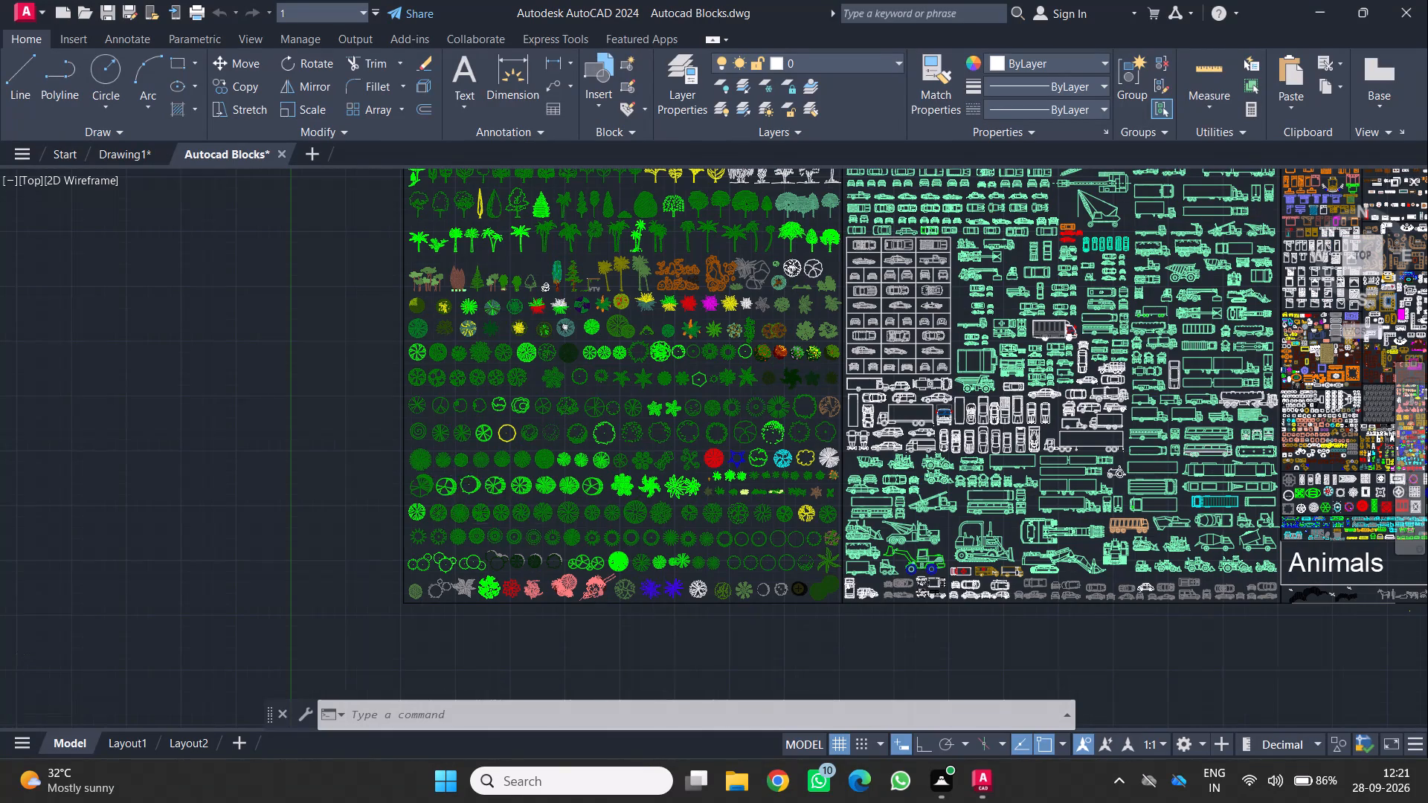
scroll(524, 544, "up", 1)
middle_click_drag(524, 544, 335, 389)
scroll(468, 369, "down", 1)
middle_click_drag(468, 369, 435, 503)
middle_click_drag(484, 387, 414, 704)
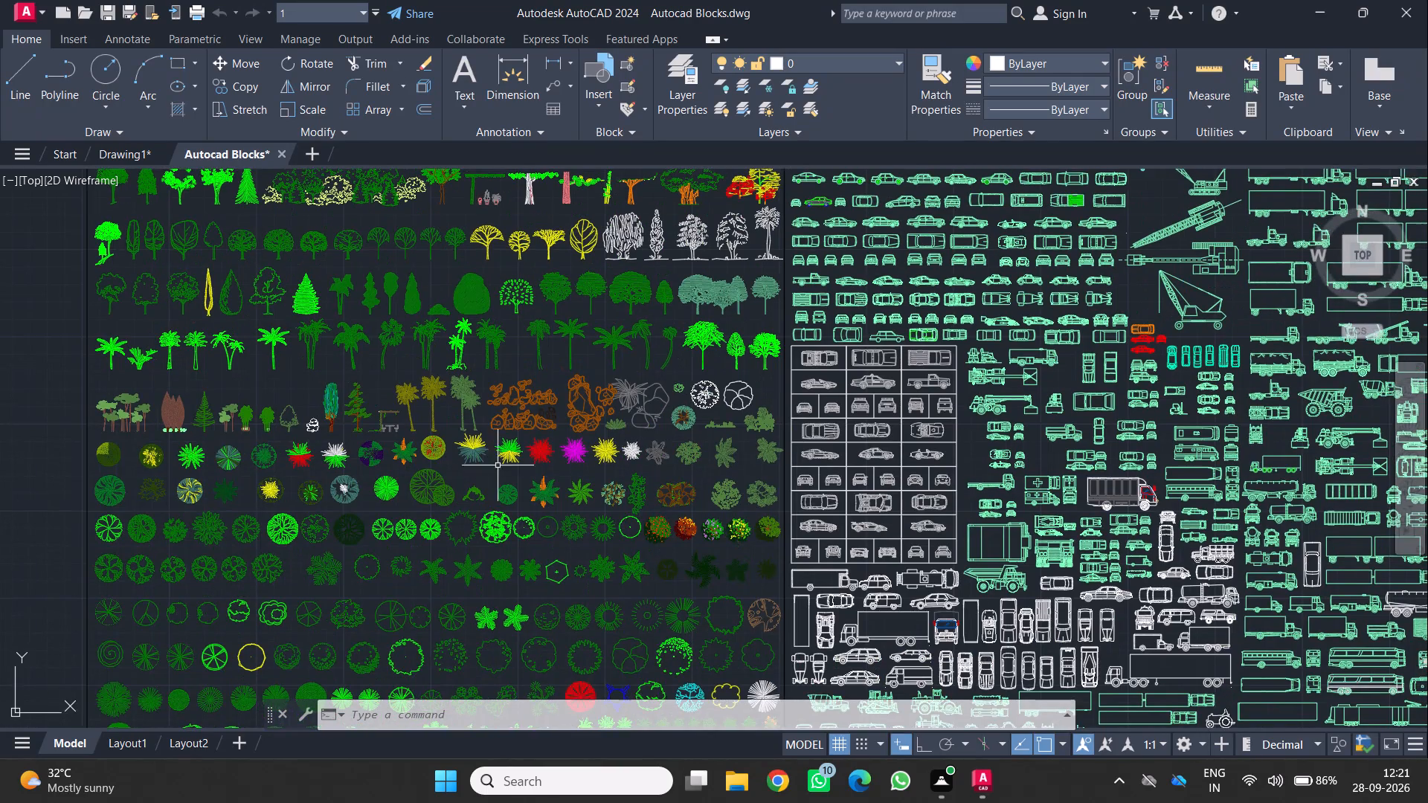
middle_click_drag(506, 413, 395, 676)
scroll(392, 673, "up", 1)
scroll(407, 418, "down", 1)
middle_click_drag(407, 418, 601, 631)
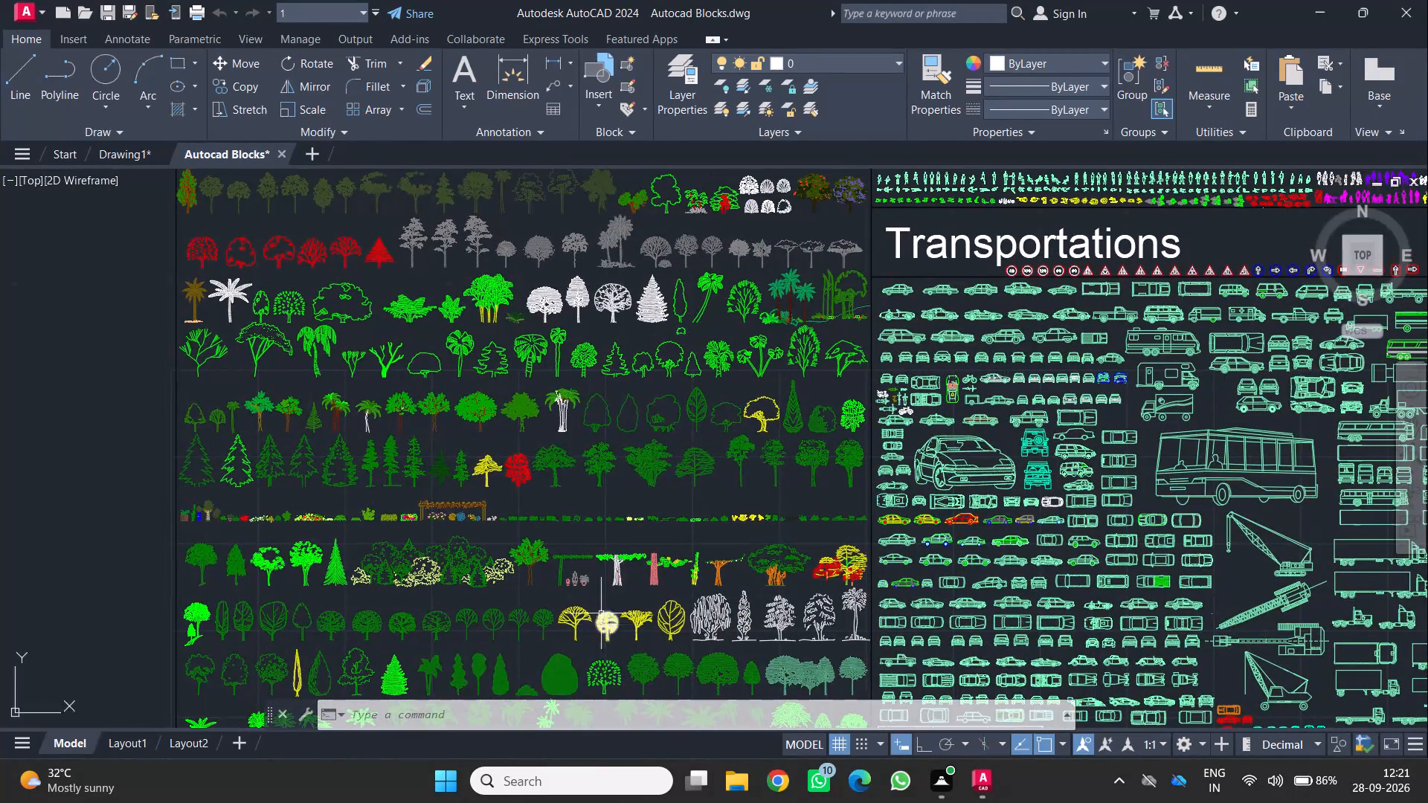
middle_click_drag(565, 476, 385, 654)
Review the People figures and the Transportations section's cars, buses, cranes, trucks and construction vehicles.
middle_click_drag(753, 451, 486, 486)
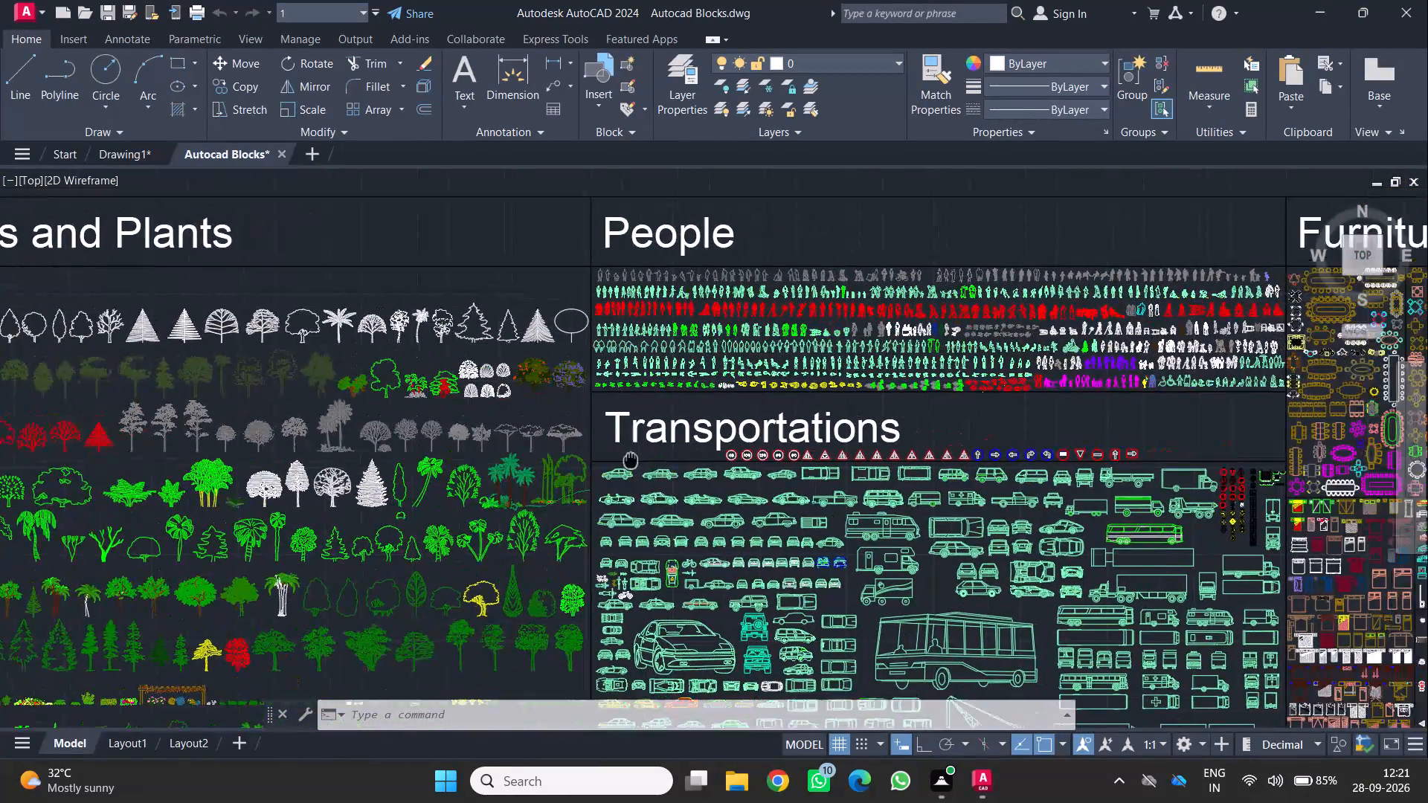
middle_click_drag(486, 486, 338, 505)
scroll(660, 401, "up", 2)
scroll(660, 399, "down", 2)
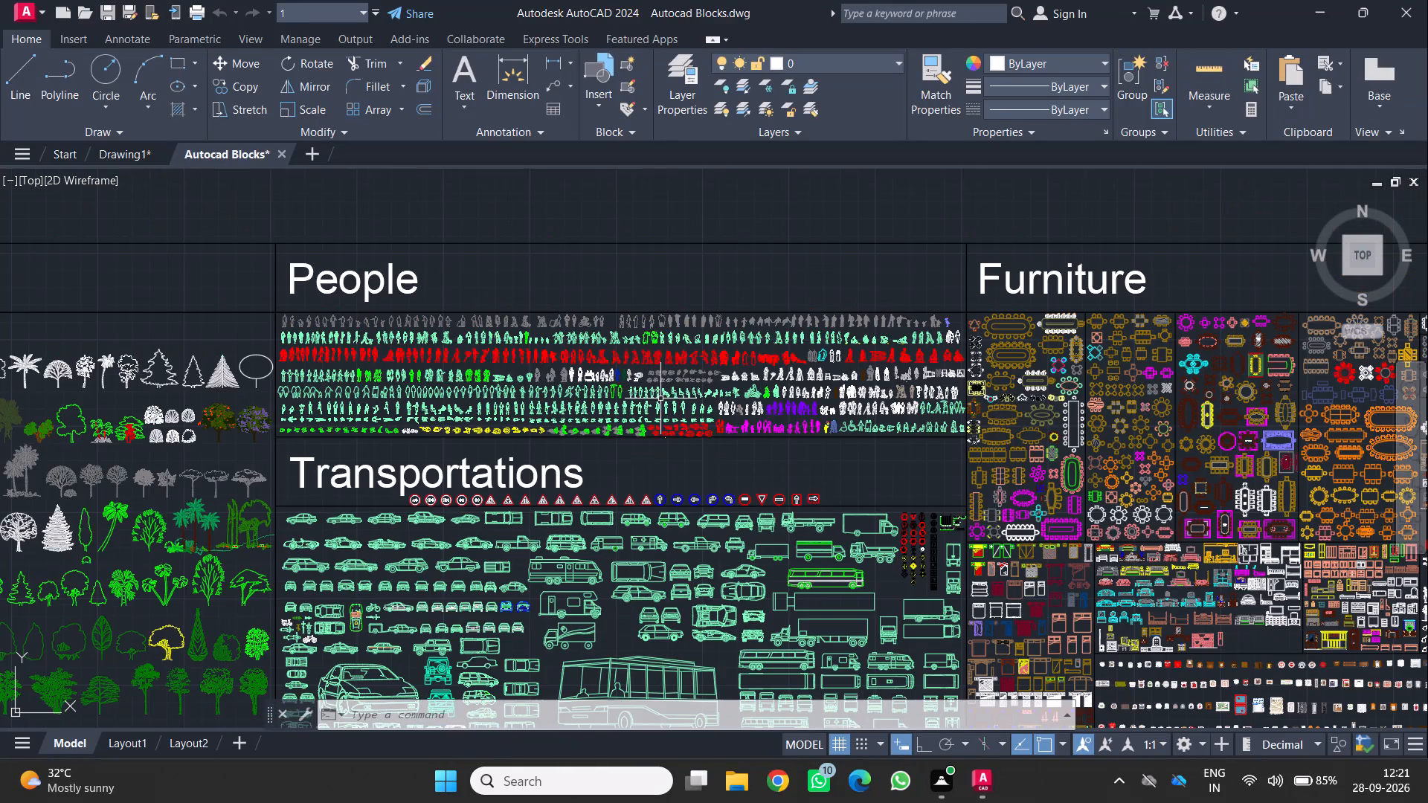
middle_click_drag(660, 399, 708, 104)
middle_click_drag(606, 332, 606, 334)
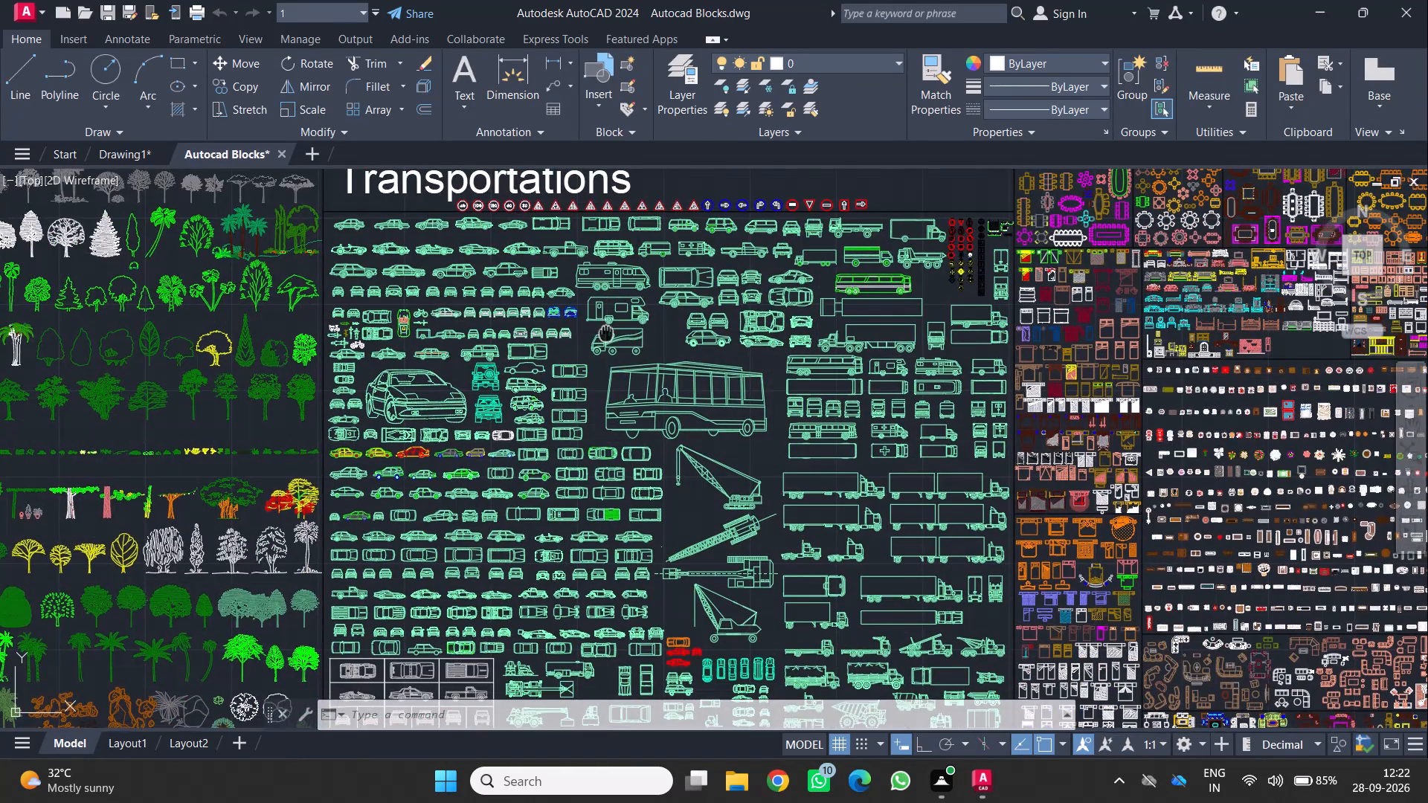
middle_click_drag(606, 334, 515, 339)
middle_click(514, 338)
scroll(514, 338, "up", 1)
scroll(515, 367, "down", 1)
middle_click_drag(518, 384, 524, 317)
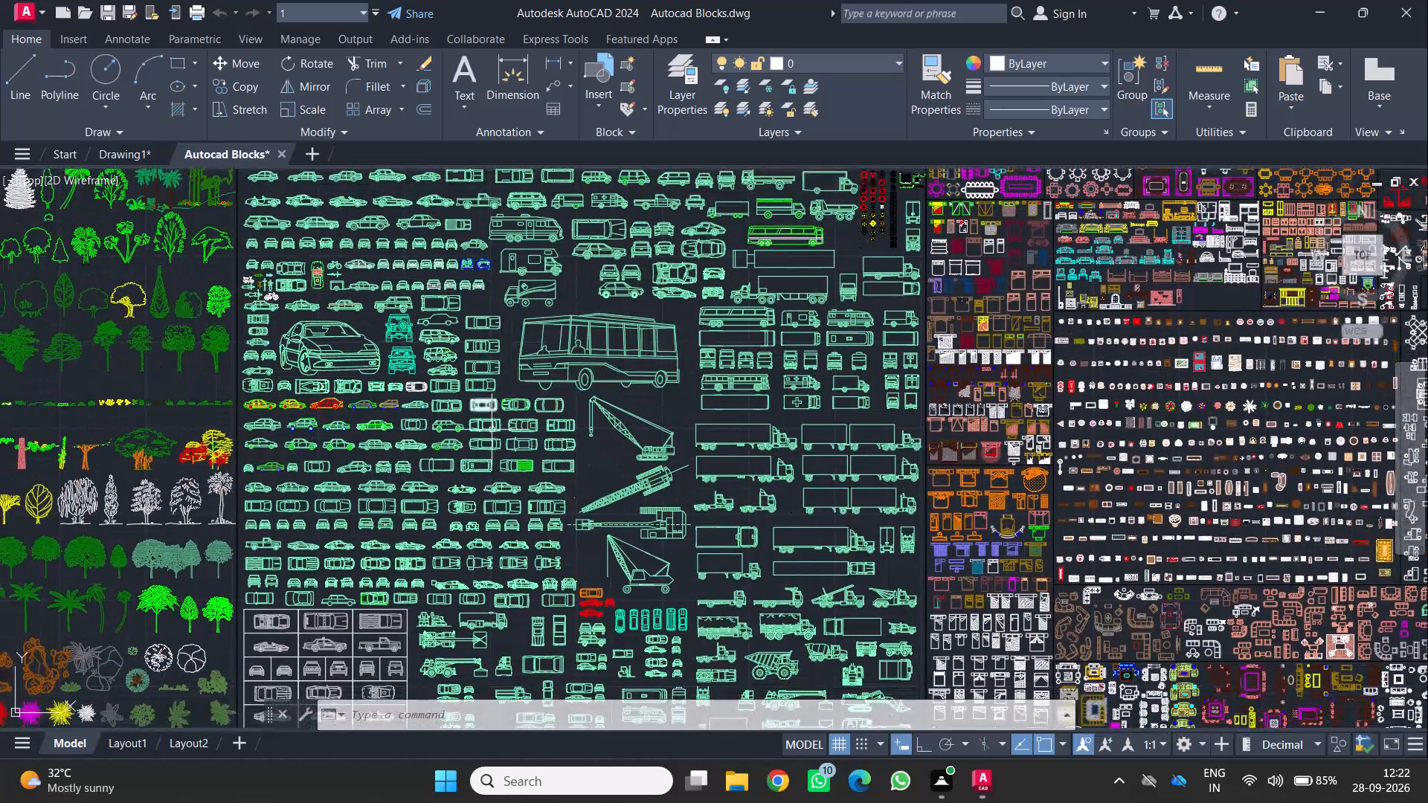
middle_click_drag(469, 500, 486, 361)
middle_click_drag(480, 555, 489, 484)
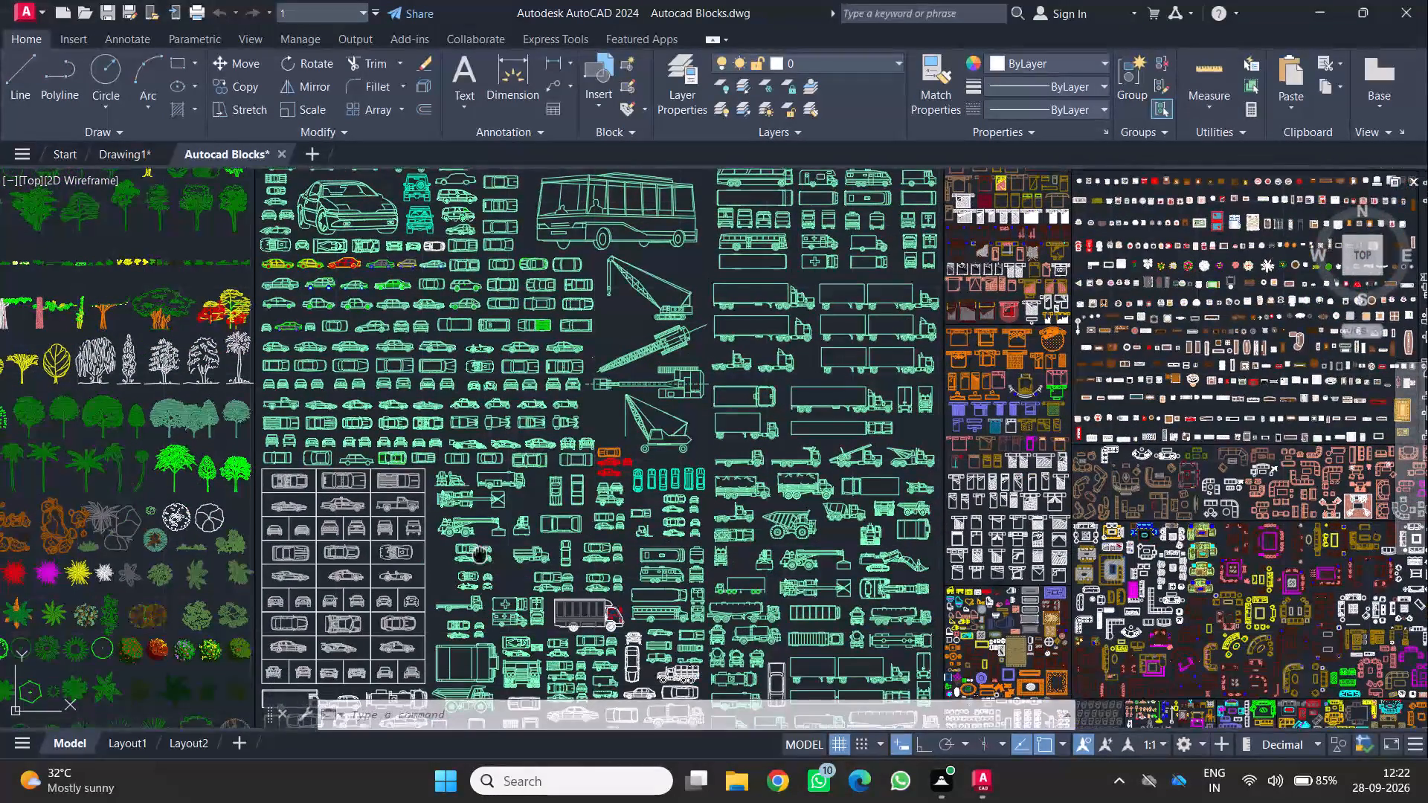
middle_click_drag(489, 484, 492, 407)
middle_click_drag(477, 552, 483, 378)
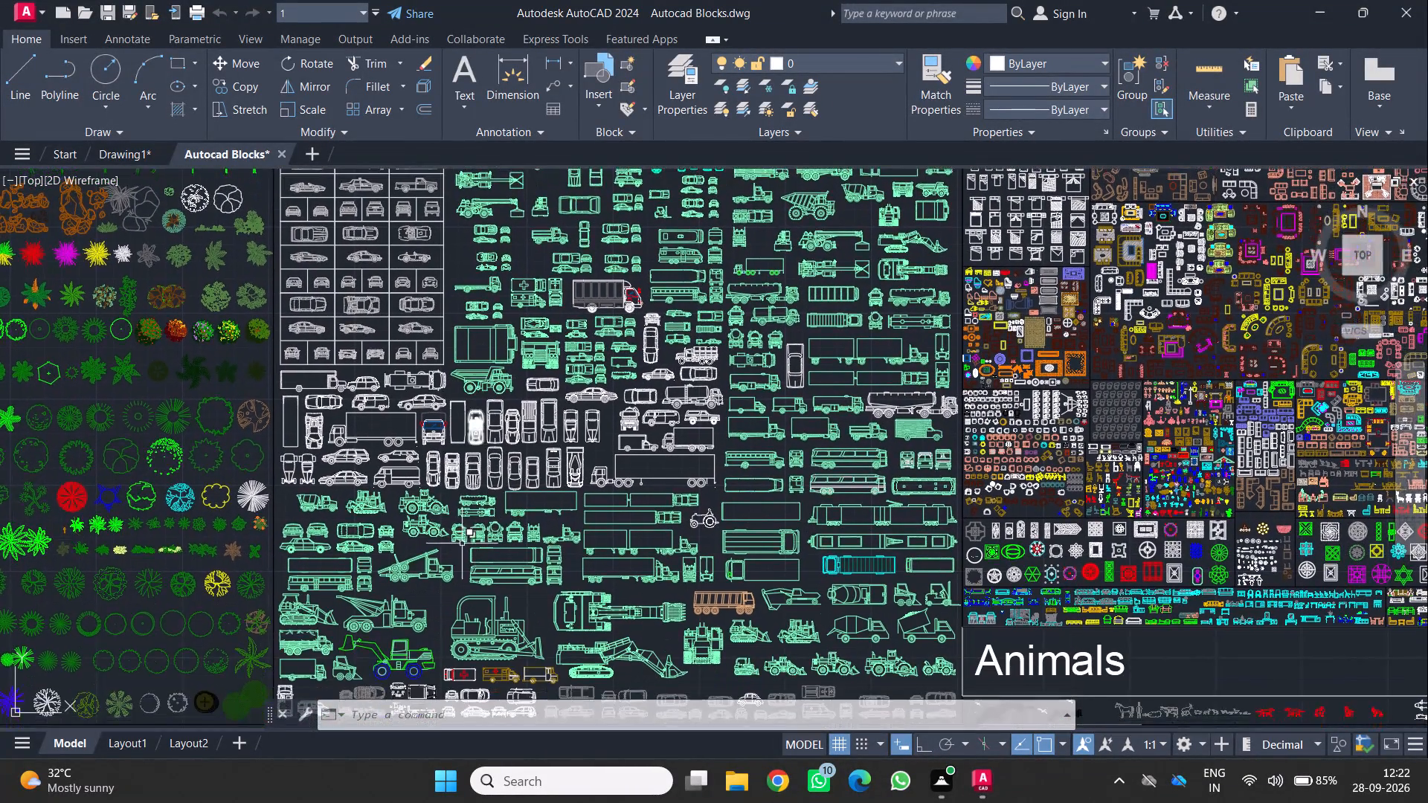
middle_click_drag(462, 544, 465, 417)
middle_click_drag(481, 510, 353, 514)
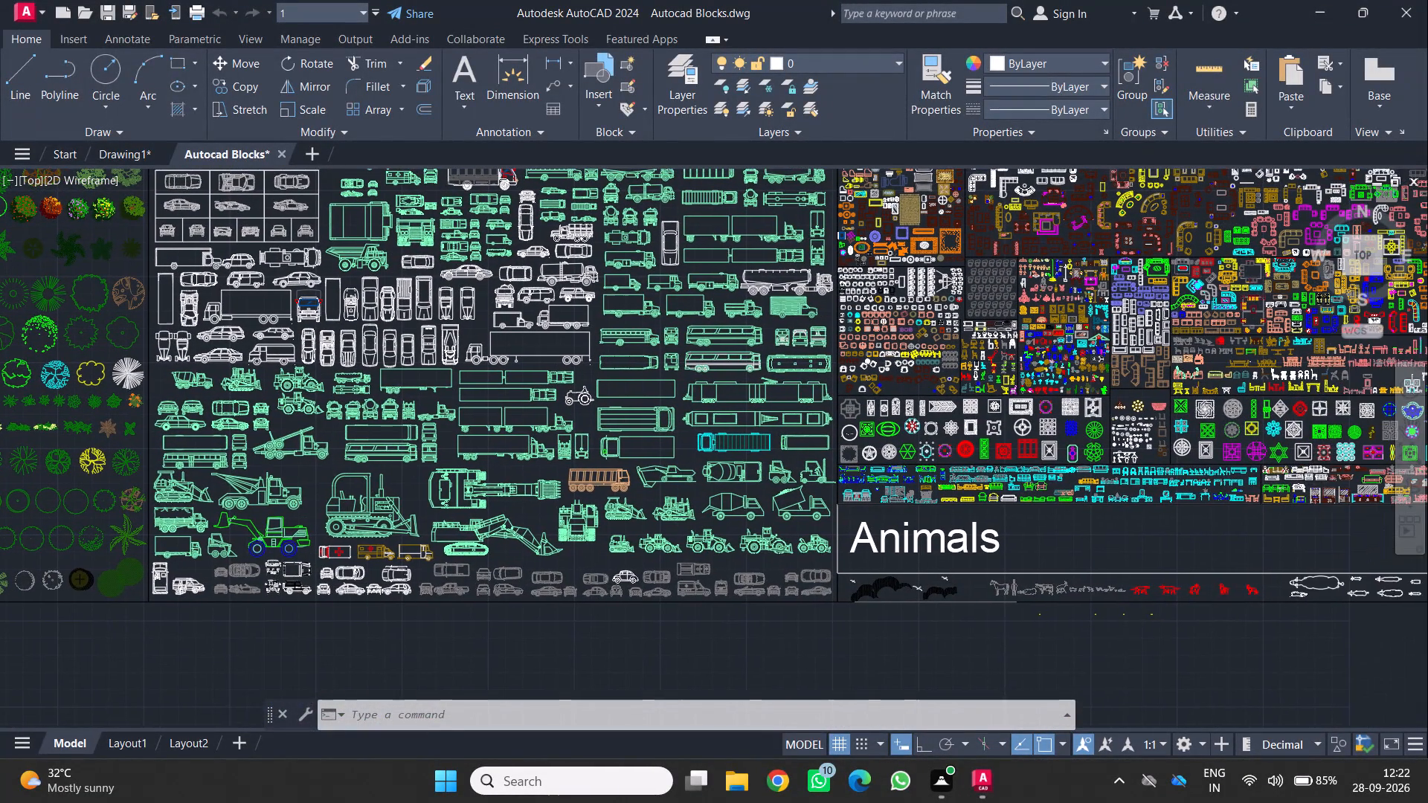
Examine the floor patterns, furniture elevations and sofa plan blocks above the Animals section again.
middle_click_drag(909, 561, 475, 602)
scroll(951, 546, "up", 1)
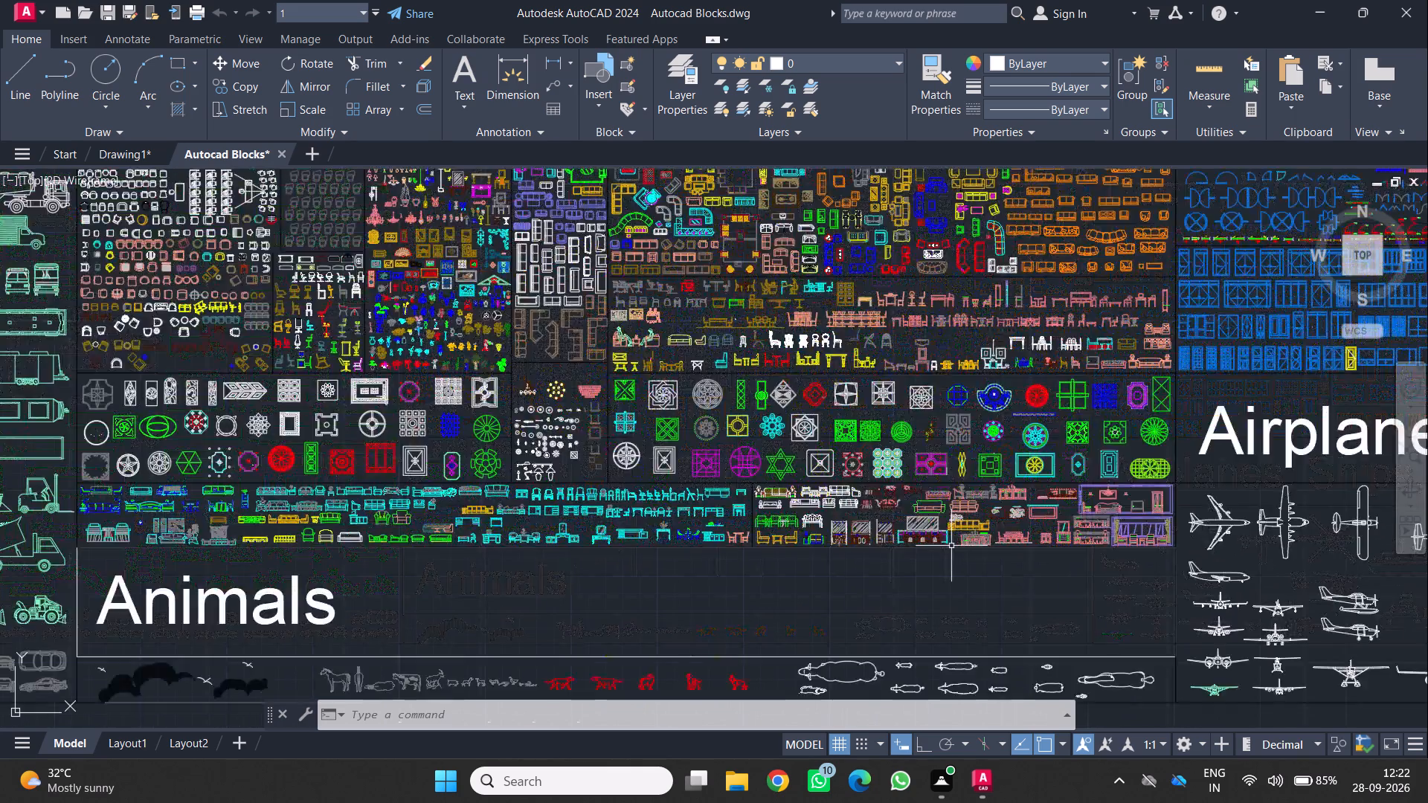
scroll(951, 546, "up", 1)
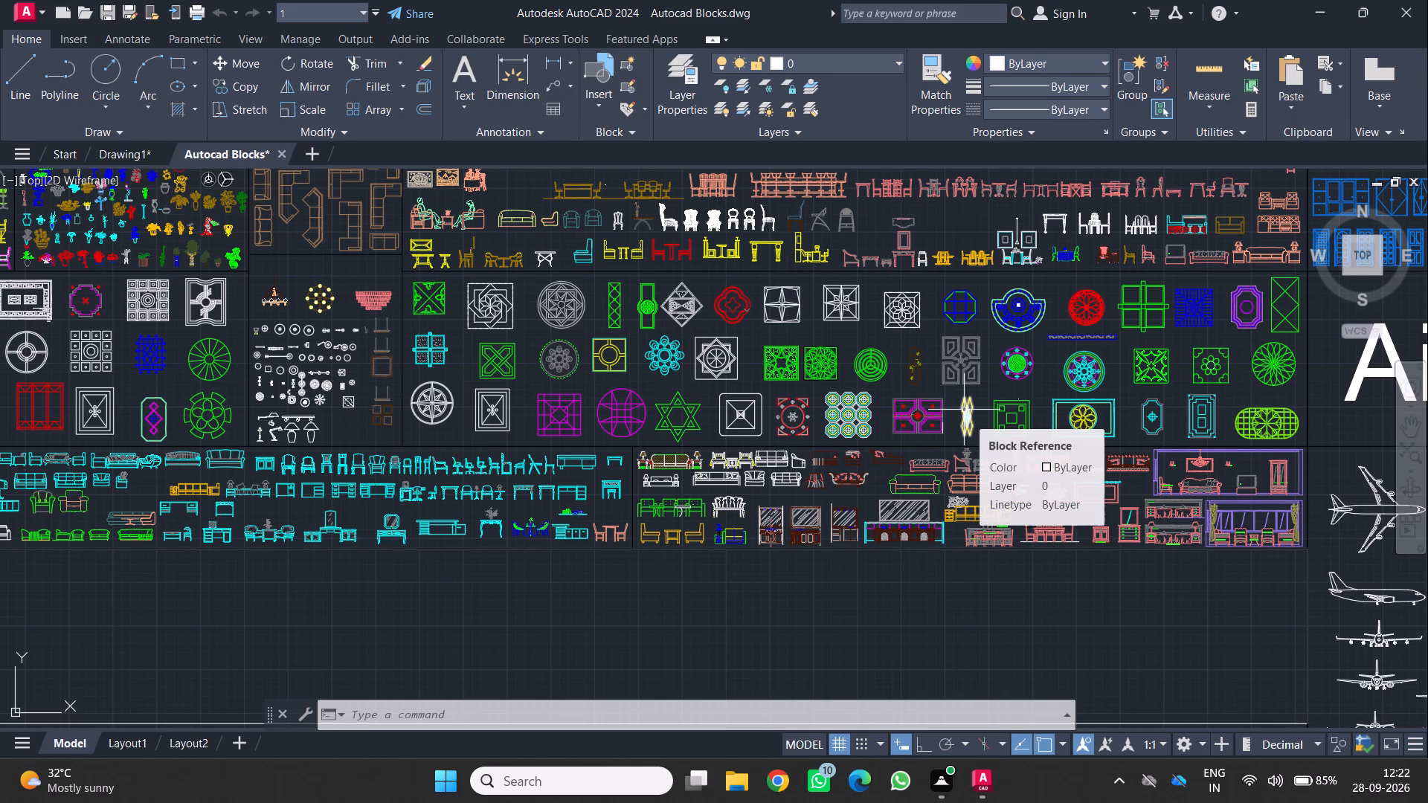
middle_click_drag(936, 419, 809, 623)
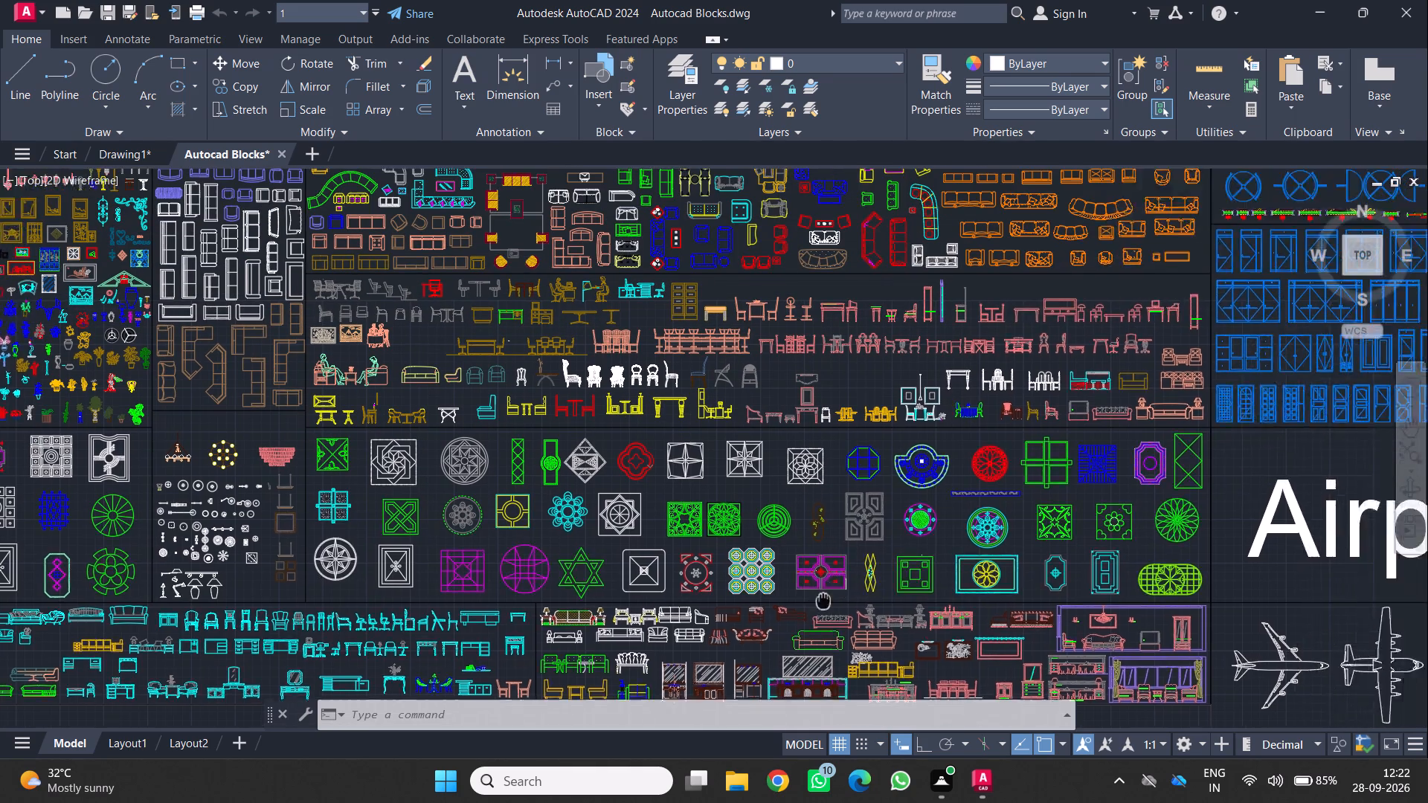
middle_click_drag(809, 623, 801, 636)
middle_click_drag(851, 514, 805, 610)
scroll(672, 457, "up", 1)
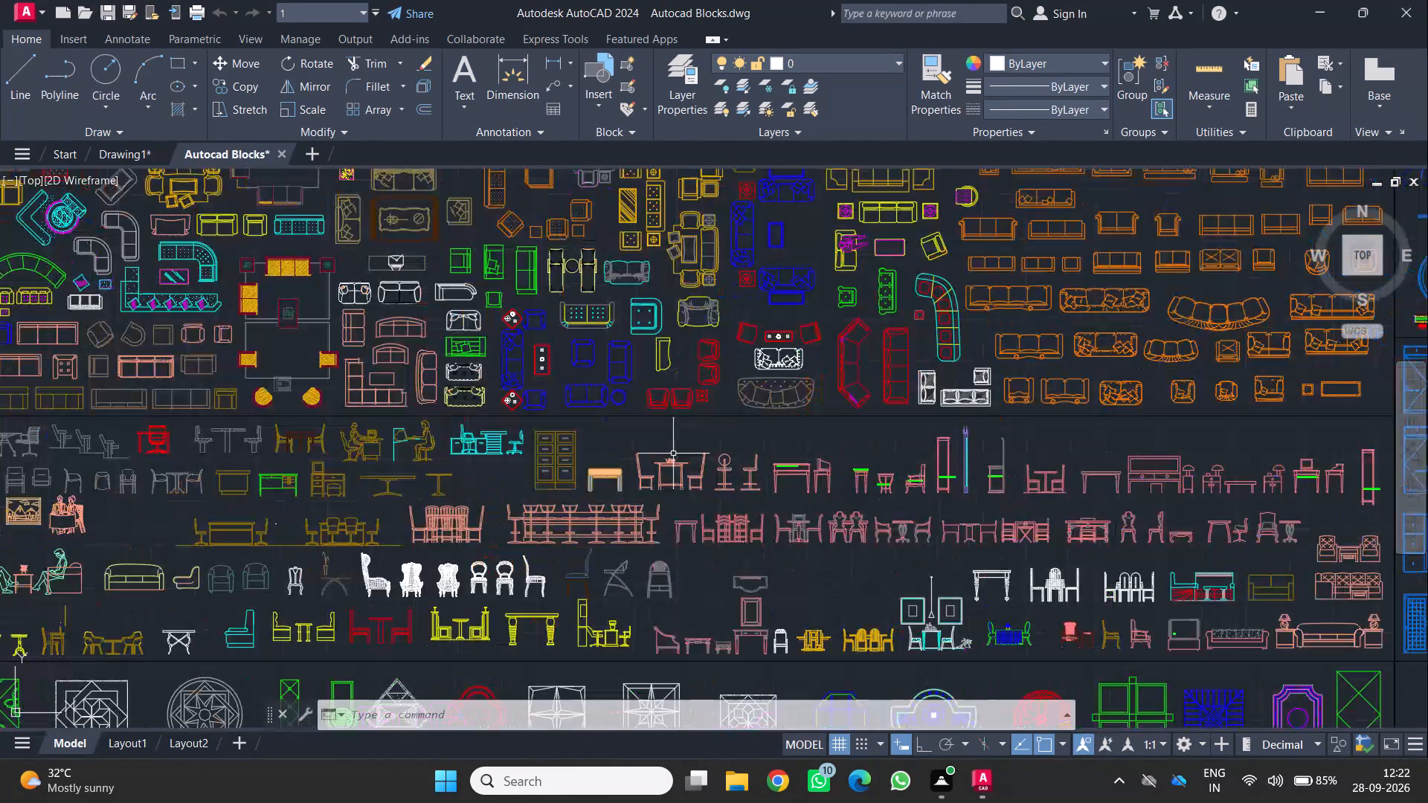
scroll(674, 444, "down", 3)
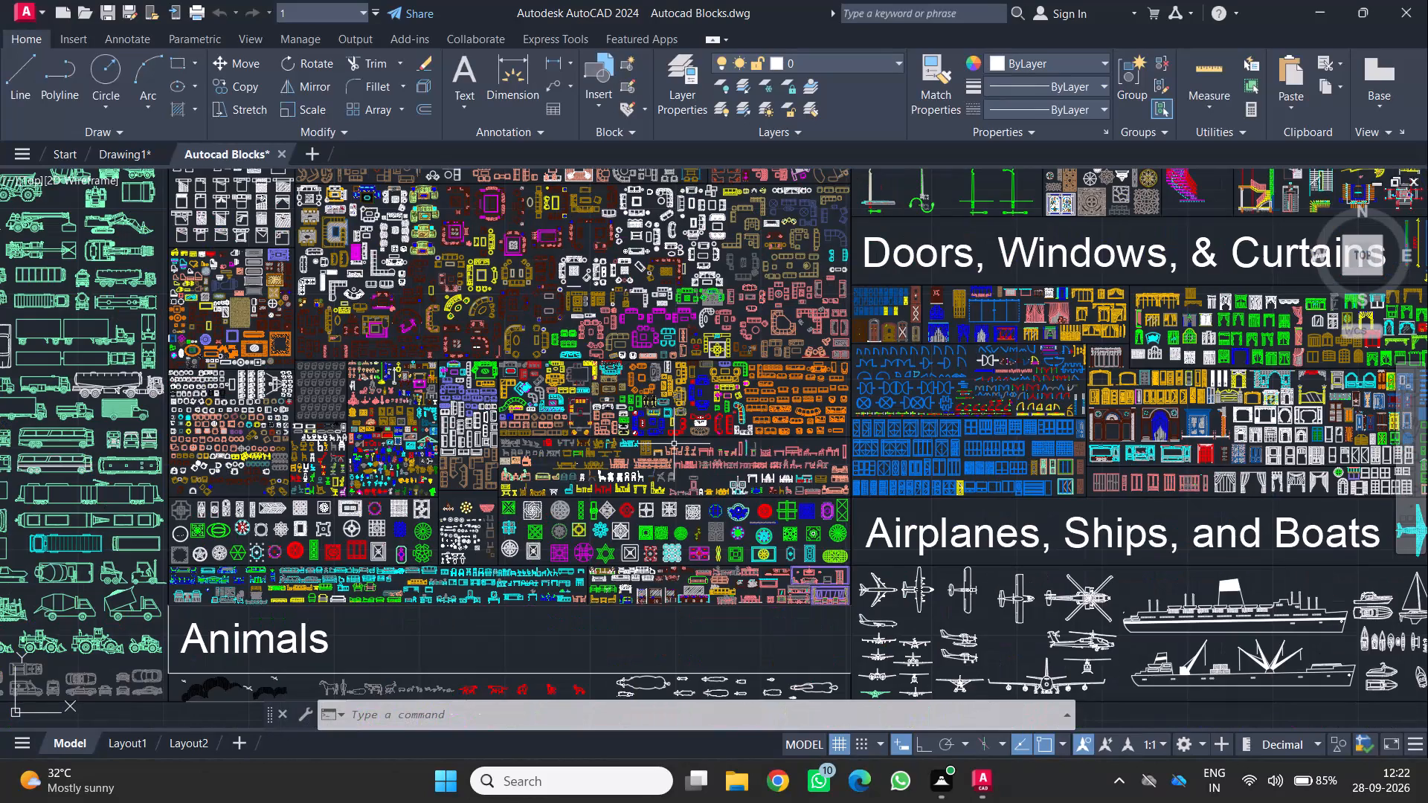
Inspect the Furniture section's sofa sets, small furnishing items and office desk layouts.
scroll(674, 444, "down", 1)
middle_click_drag(662, 406, 478, 538)
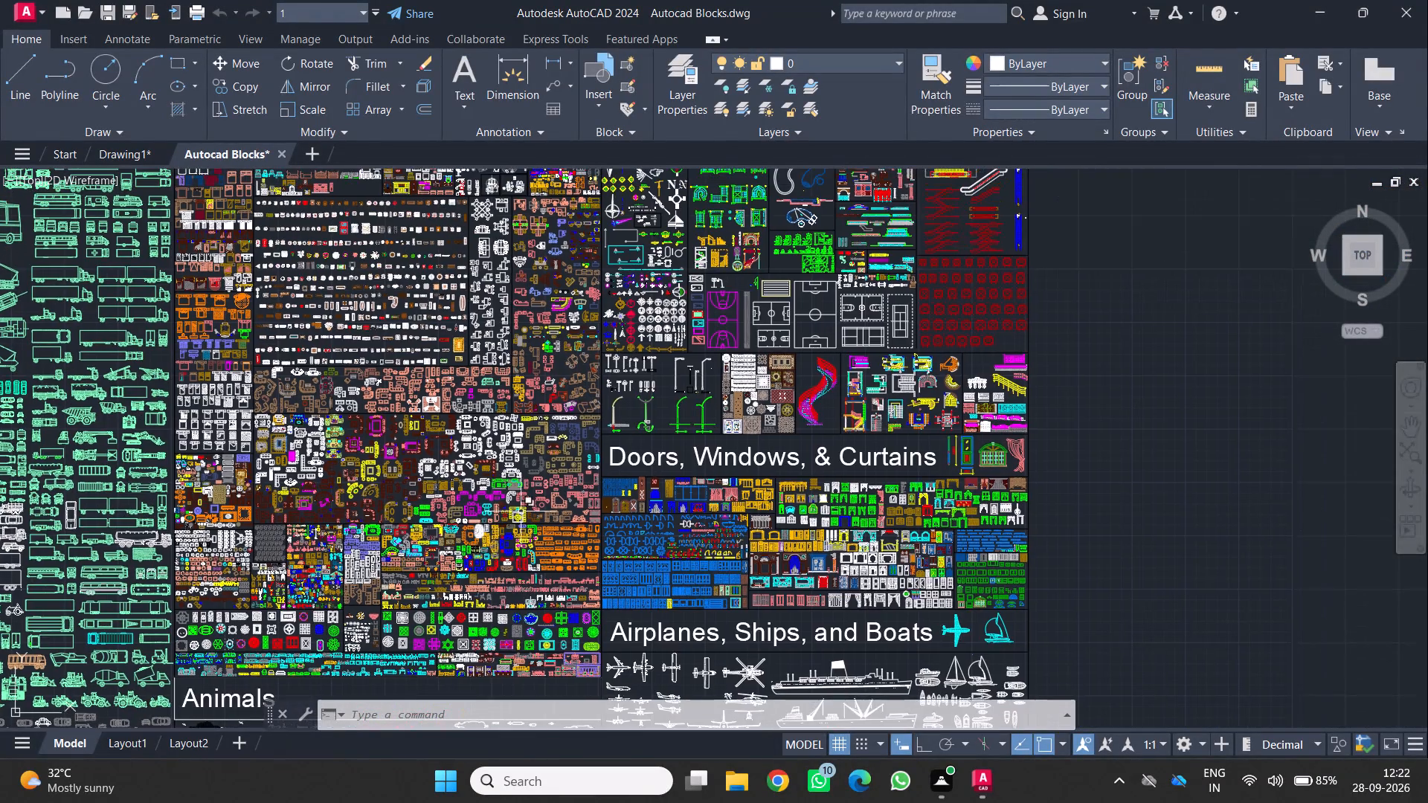
scroll(542, 463, "up", 3)
middle_click_drag(540, 461, 892, 734)
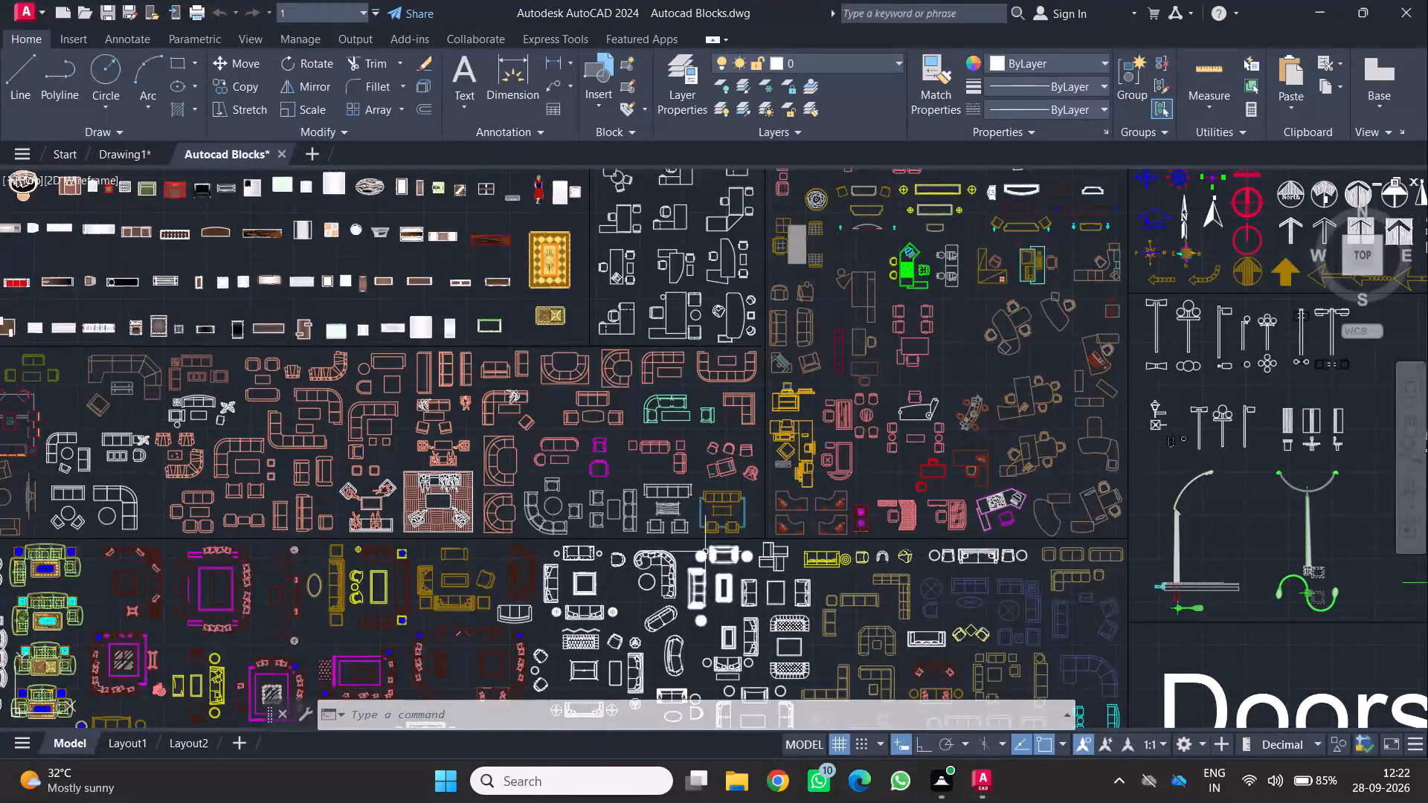
middle_click_drag(703, 549, 976, 800)
middle_click_drag(669, 510, 544, 597)
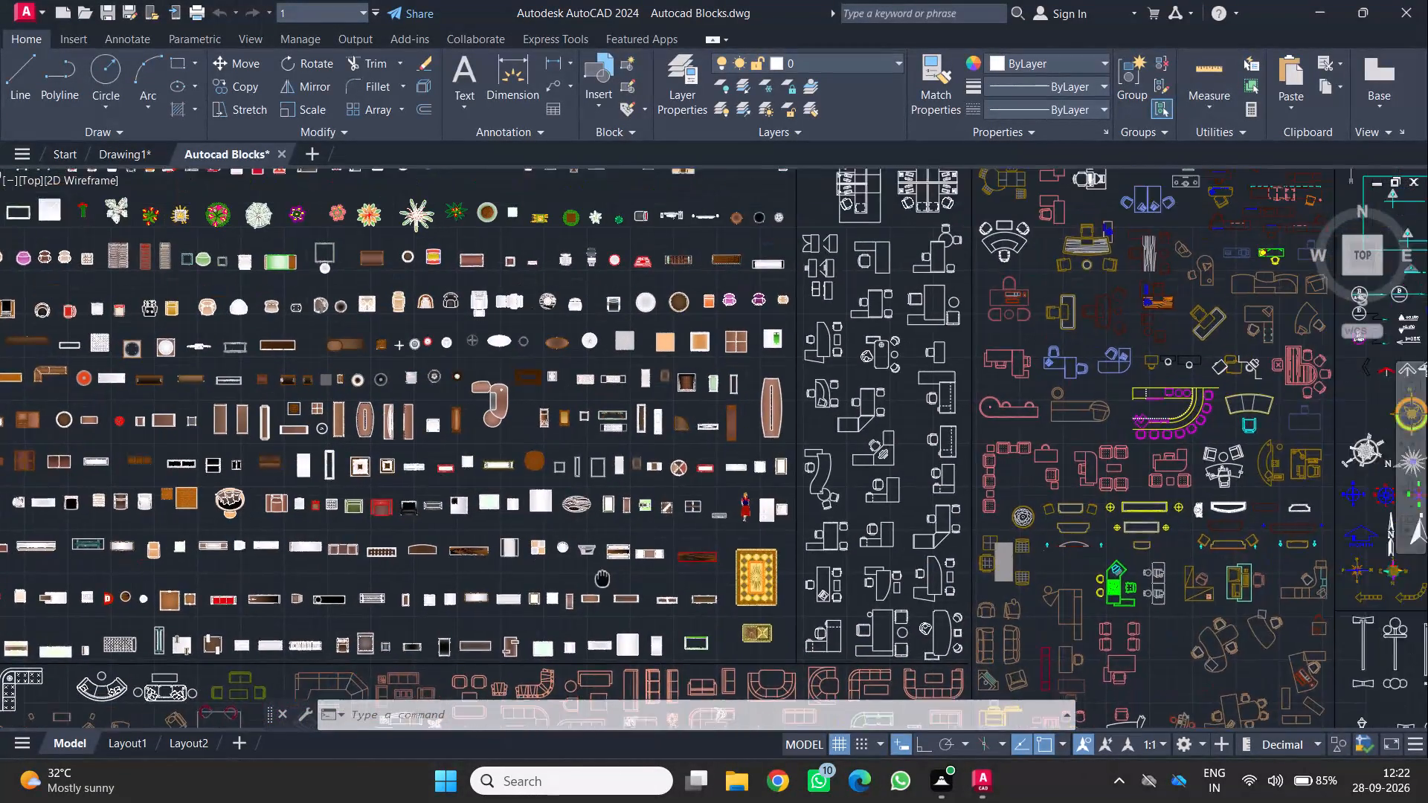
middle_click_drag(544, 597, 484, 616)
middle_click_drag(756, 448, 327, 613)
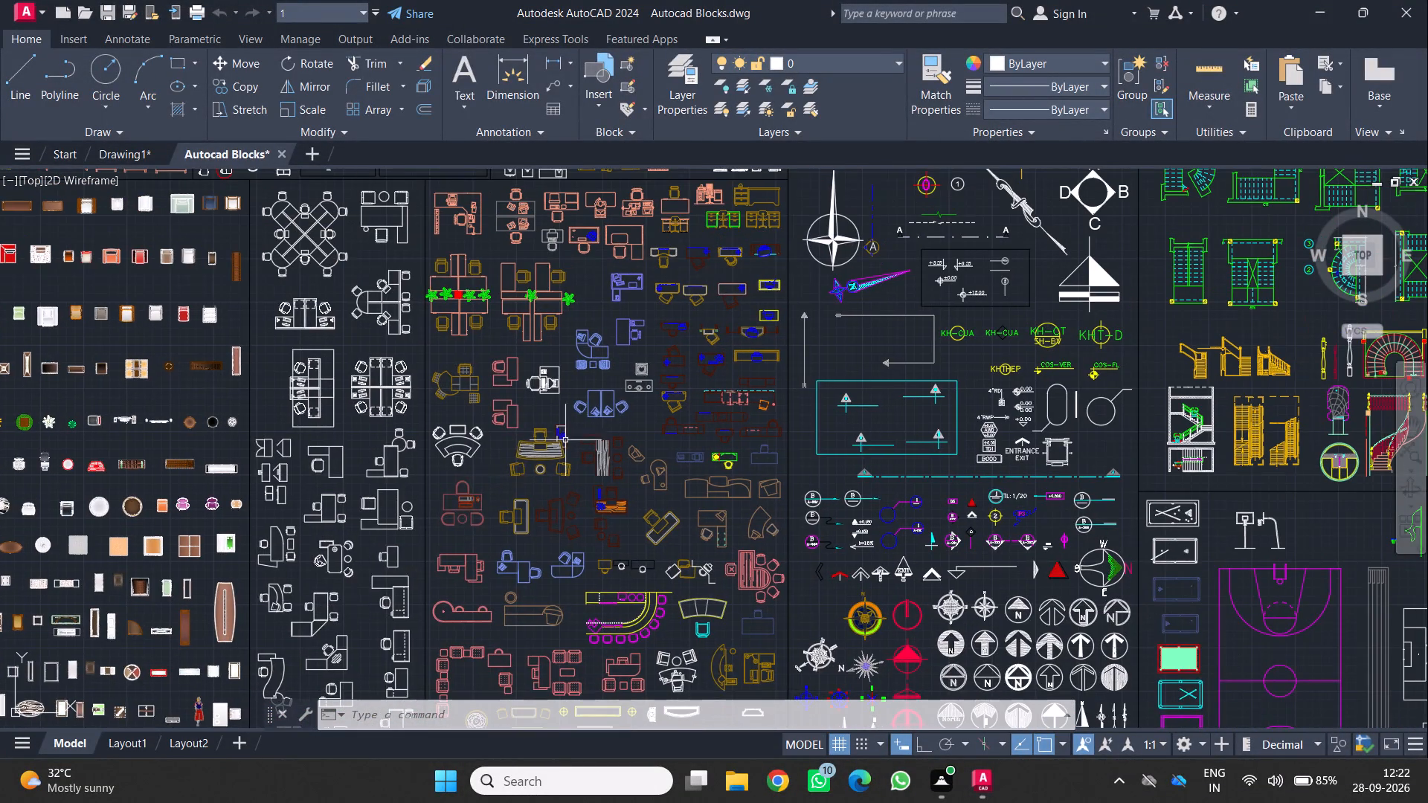
Examine the north arrows, section and level markers and neighbouring stair plan blocks in the Others section.
middle_click_drag(593, 429, 297, 649)
middle_click_drag(309, 633, 342, 606)
scroll(658, 390, "up", 2)
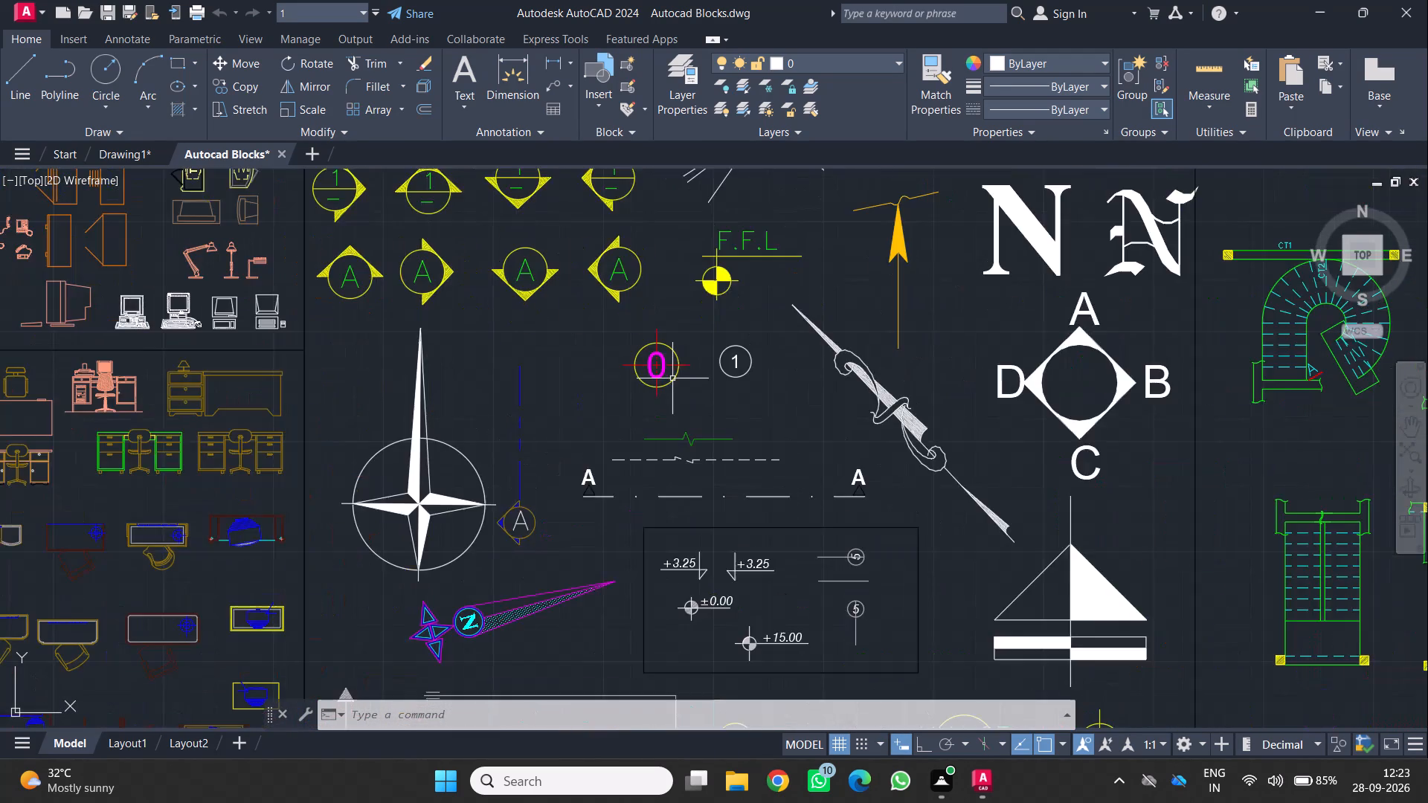
scroll(672, 378, "down", 2)
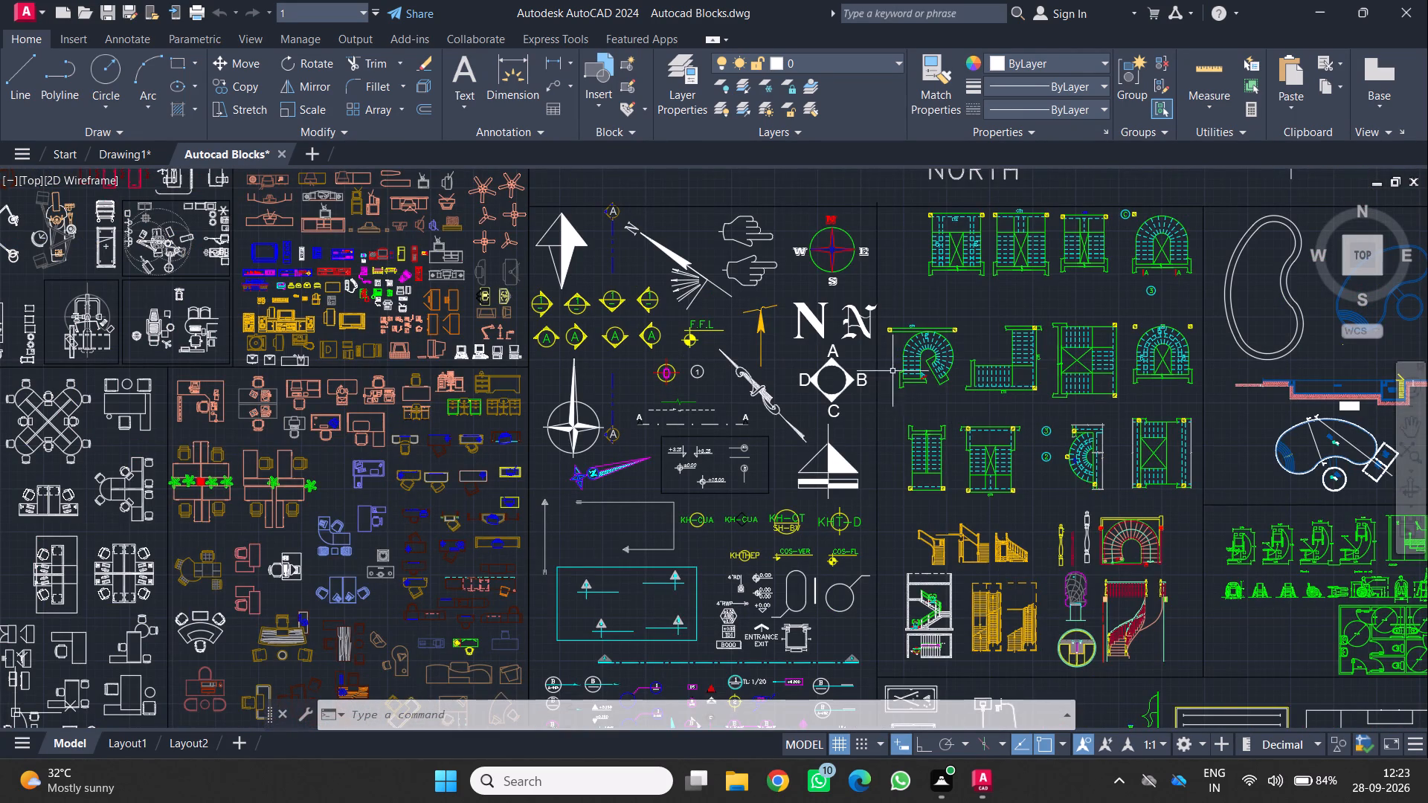
middle_click_drag(881, 326, 807, 517)
scroll(795, 512, "up", 2)
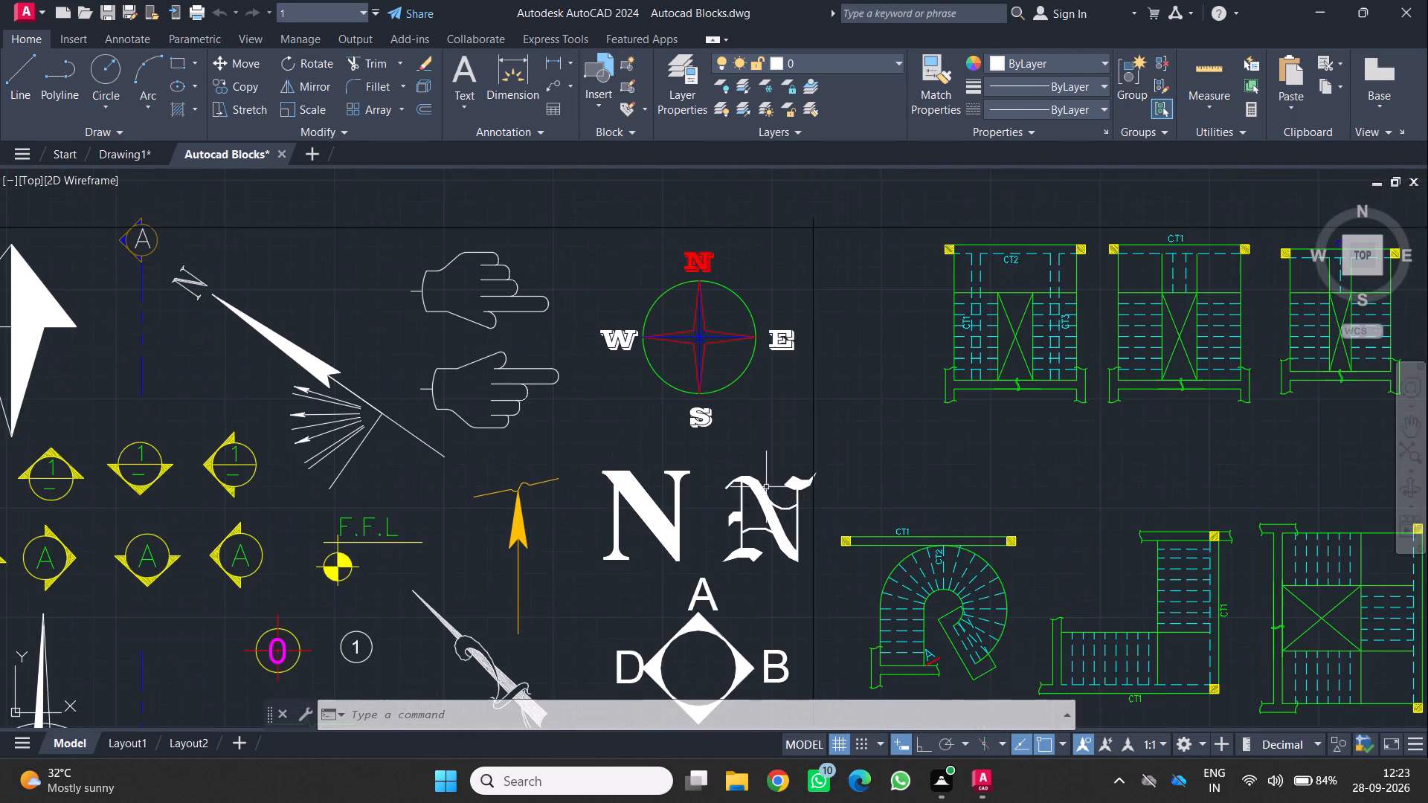
middle_click_drag(748, 442, 832, 322)
middle_click_drag(763, 441, 787, 323)
scroll(787, 323, "down", 1)
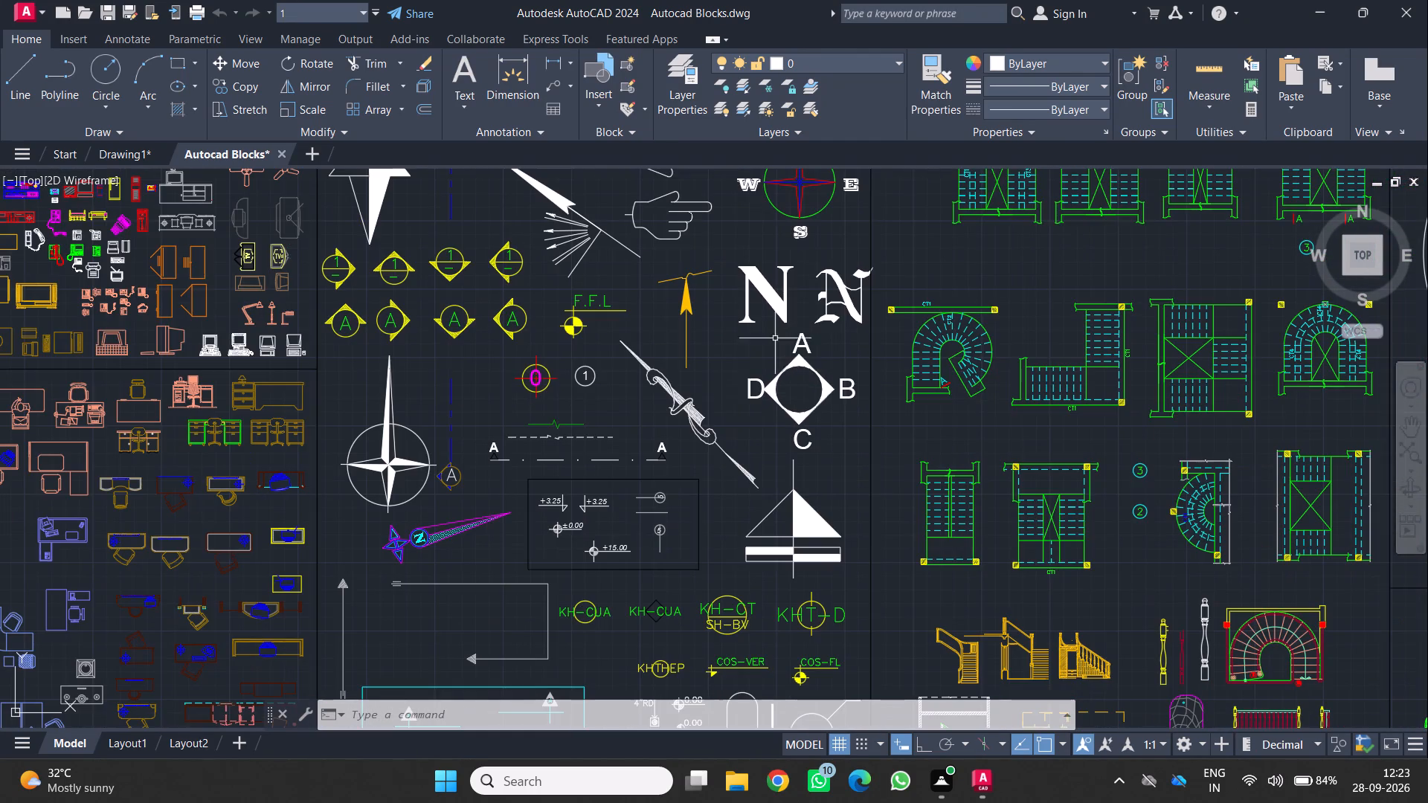
middle_click_drag(738, 410, 742, 361)
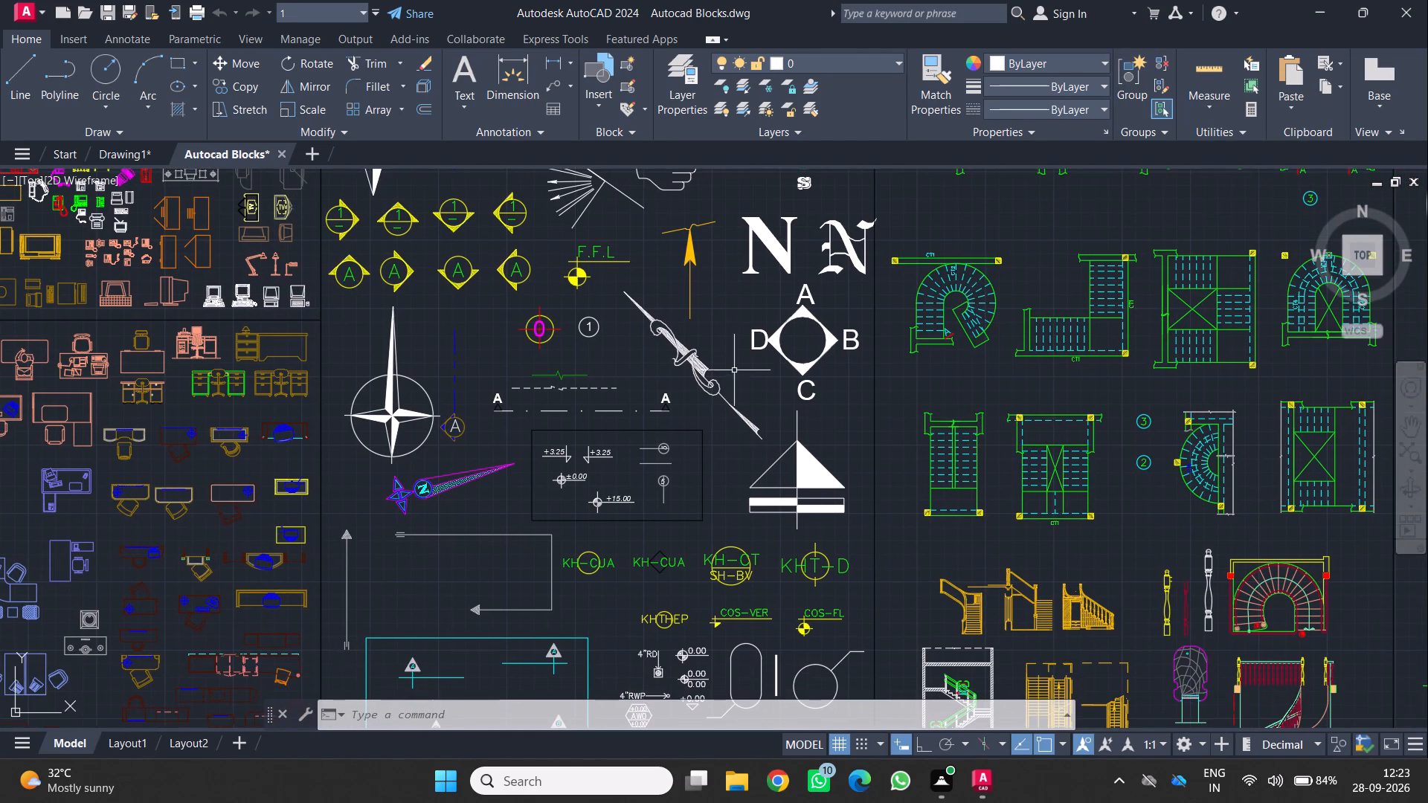
middle_click_drag(733, 378, 629, 563)
scroll(705, 403, "up", 1)
middle_click_drag(721, 335, 721, 378)
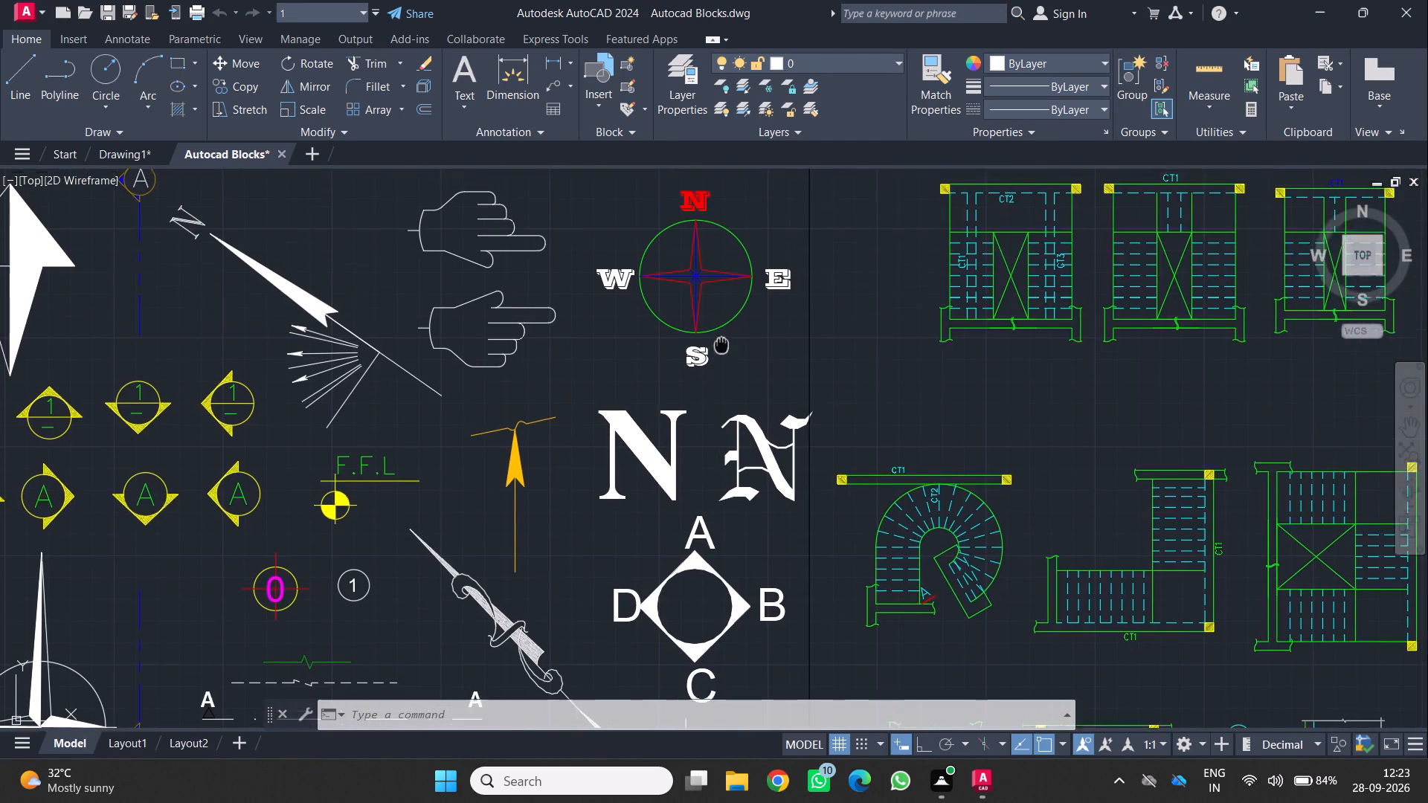
Copy the circular compass symbol with its direction letters from the Others section to the clipboard.
middle_click_drag(721, 378, 698, 509)
middle_click(698, 509)
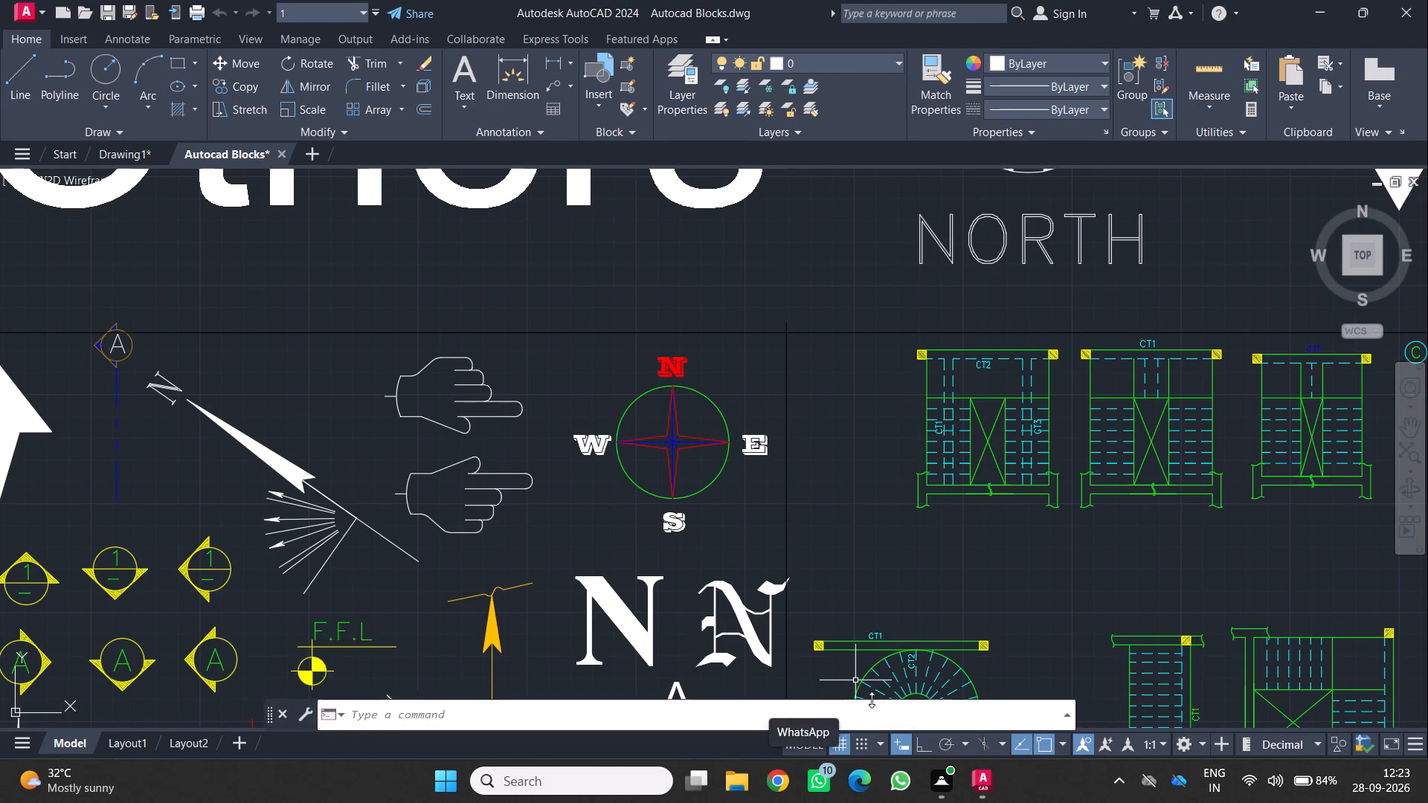
left_click(686, 497)
scroll(726, 507, "up", 1)
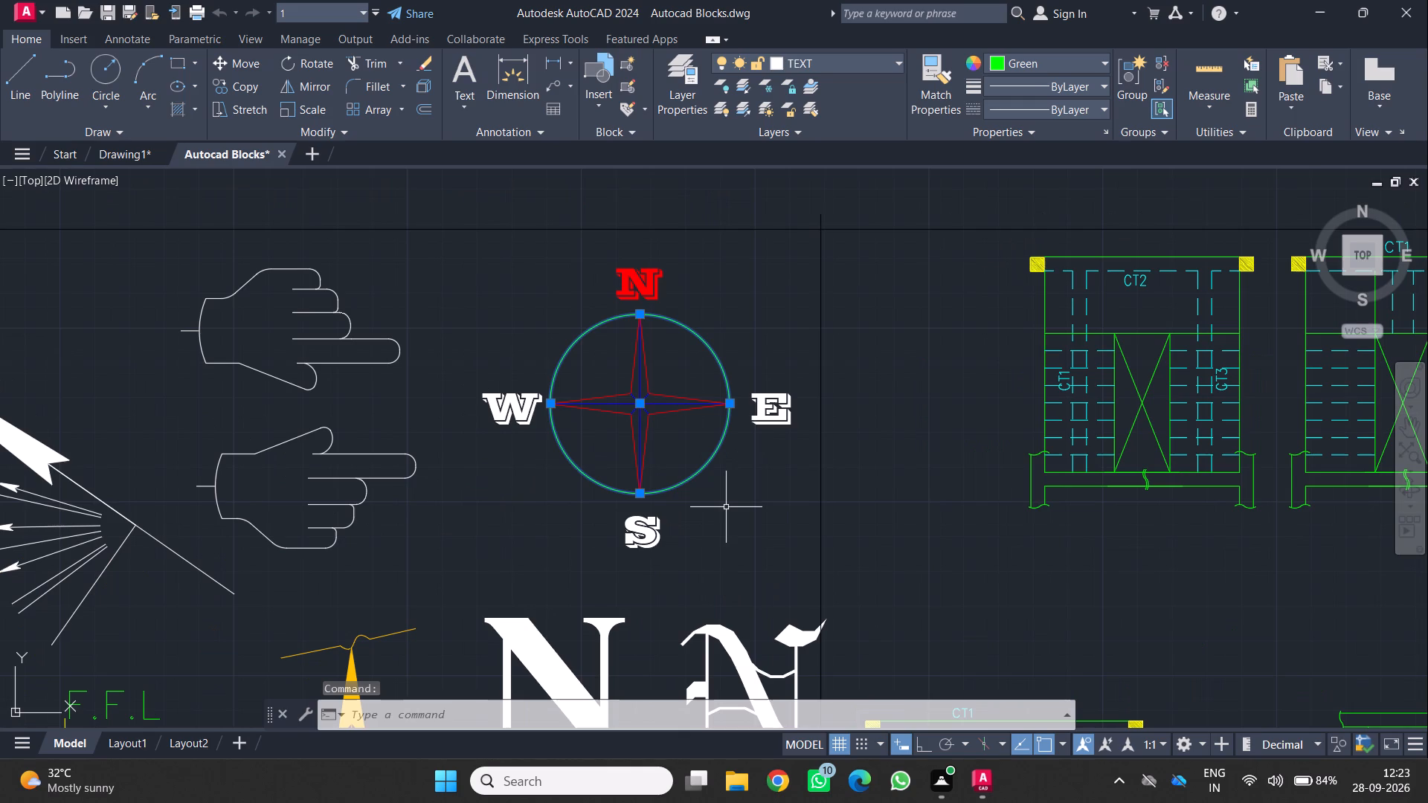
key("Escape")
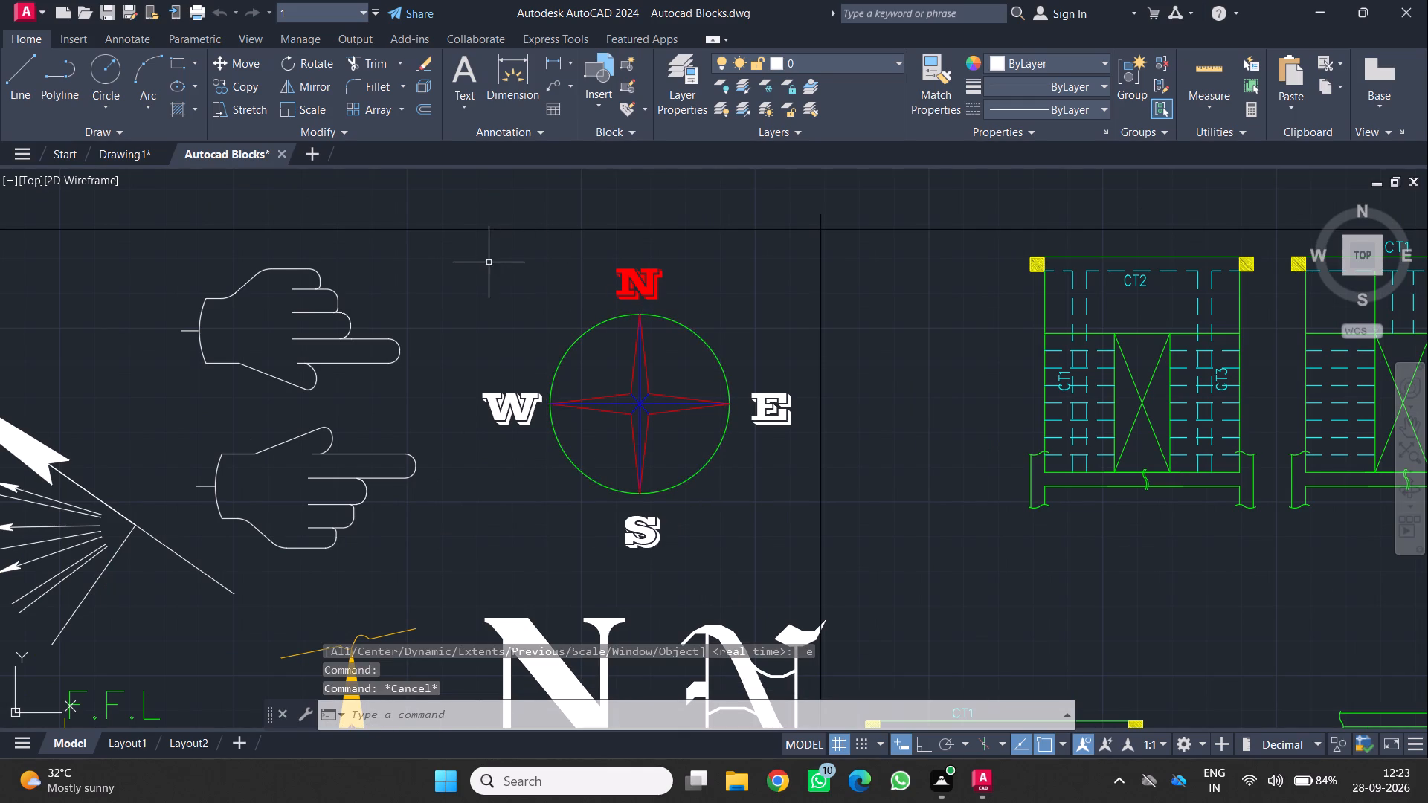
left_click(487, 262)
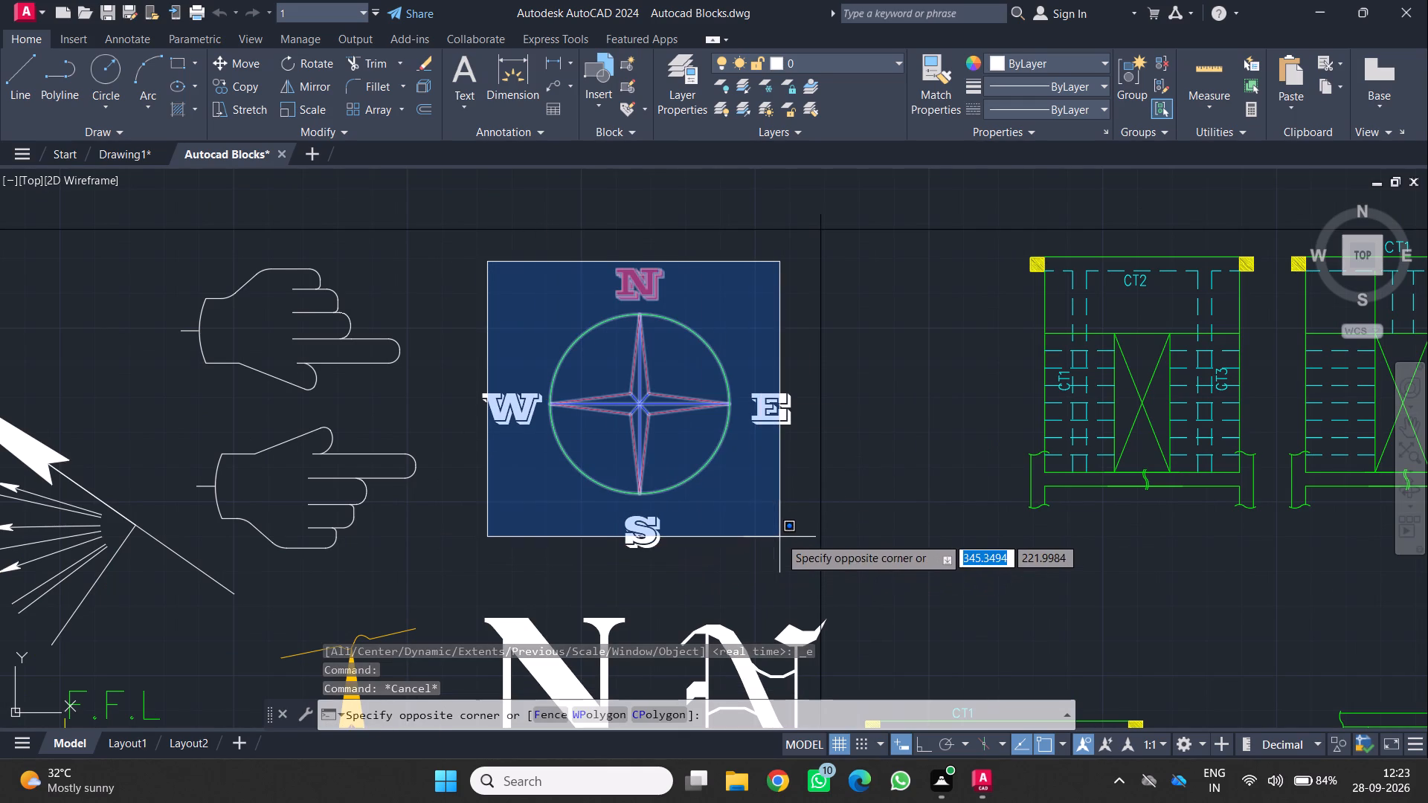
left_click(800, 573)
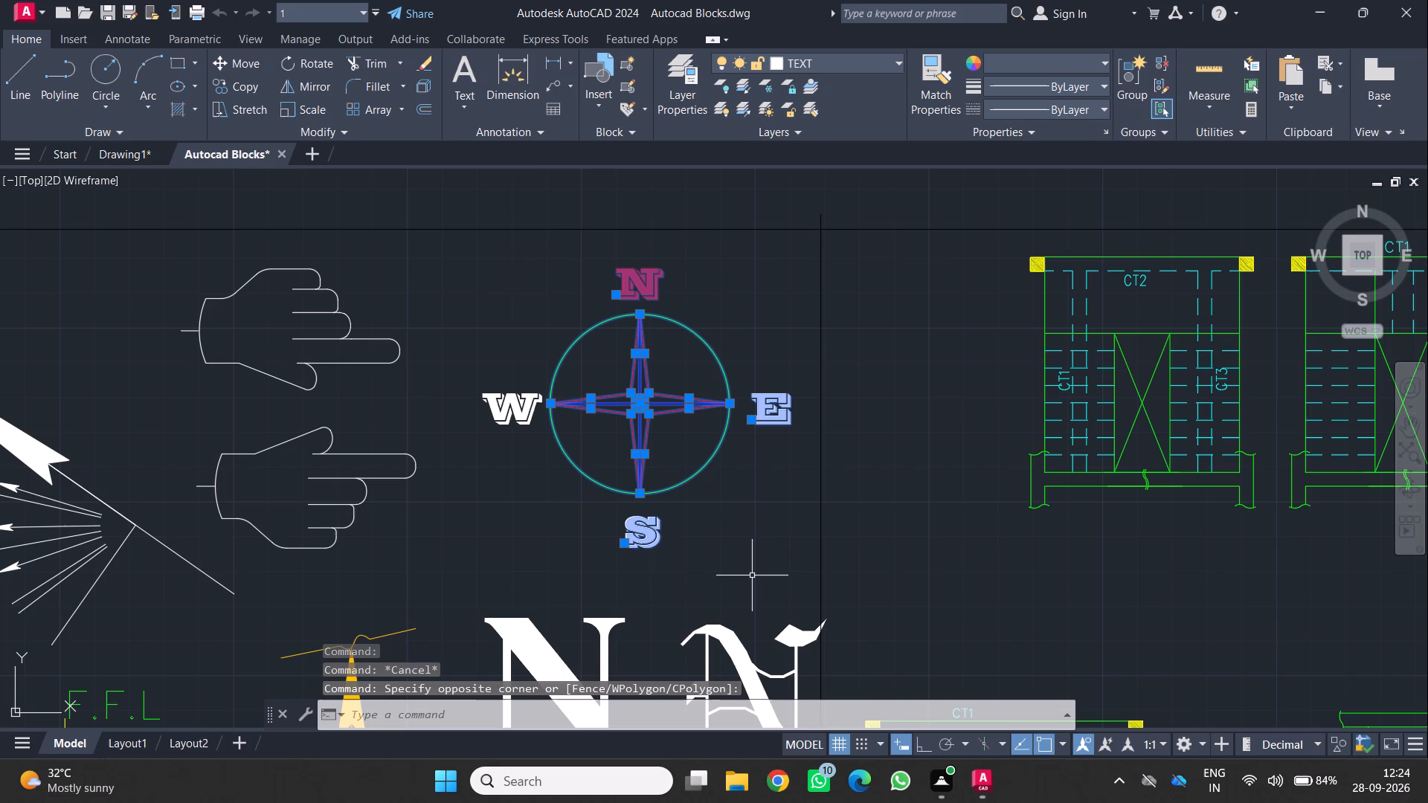
key("ctrl+c")
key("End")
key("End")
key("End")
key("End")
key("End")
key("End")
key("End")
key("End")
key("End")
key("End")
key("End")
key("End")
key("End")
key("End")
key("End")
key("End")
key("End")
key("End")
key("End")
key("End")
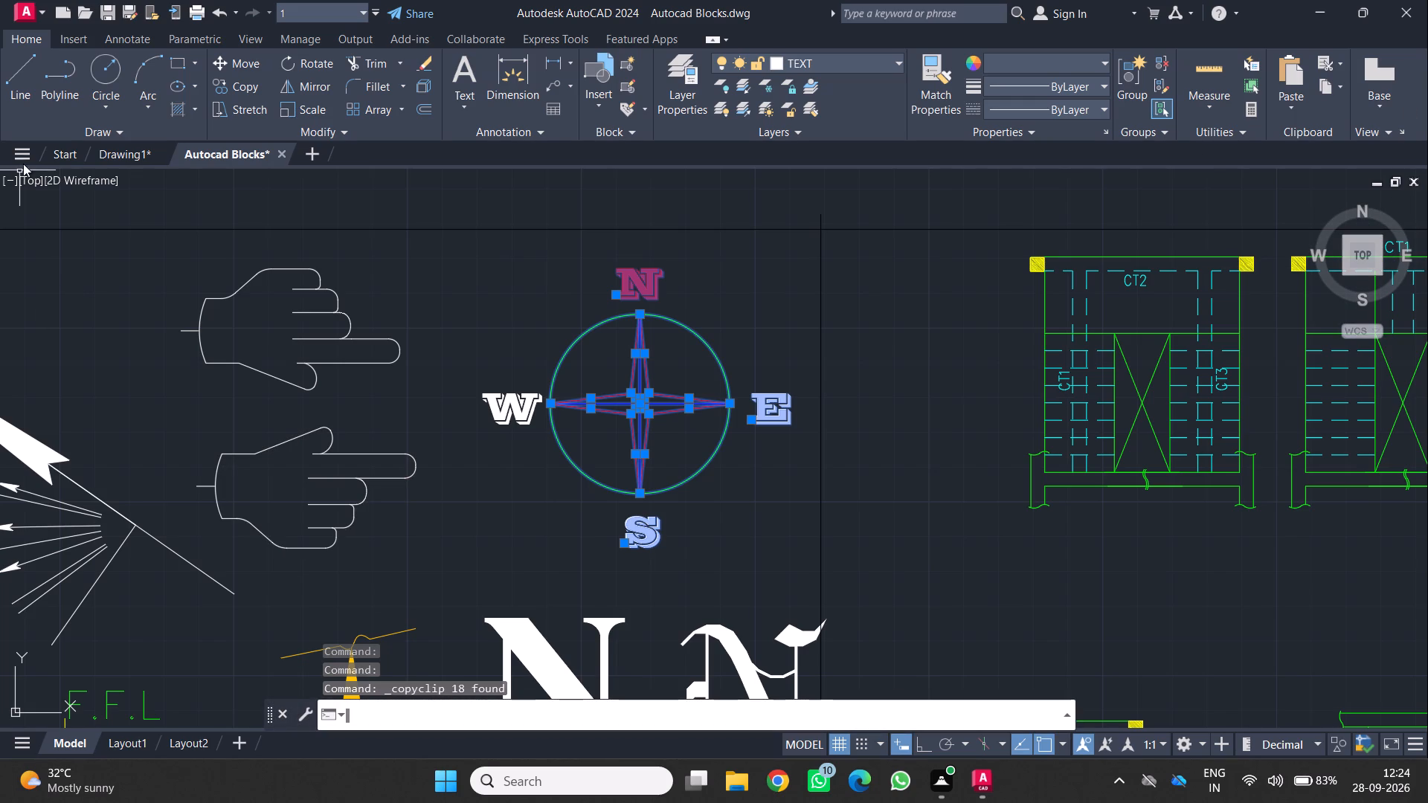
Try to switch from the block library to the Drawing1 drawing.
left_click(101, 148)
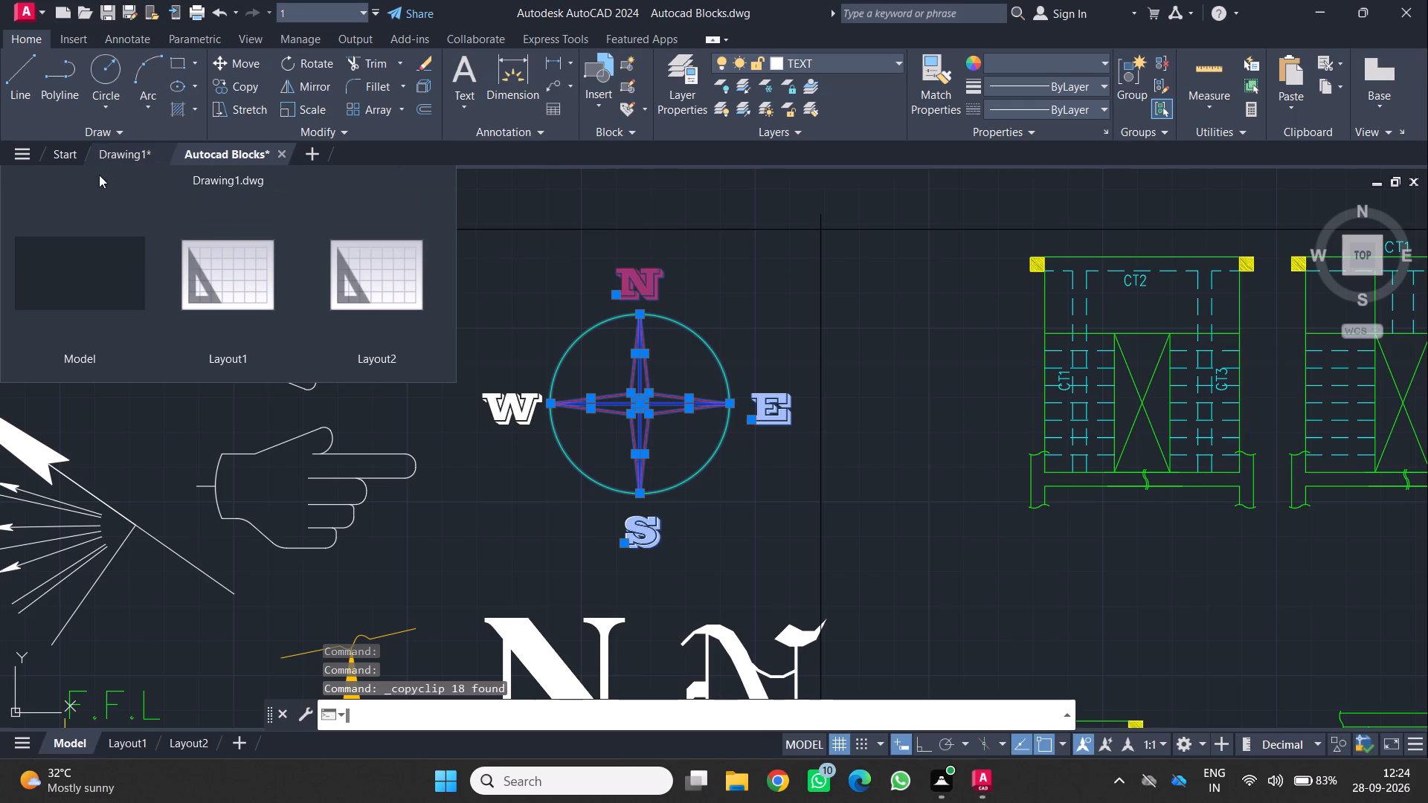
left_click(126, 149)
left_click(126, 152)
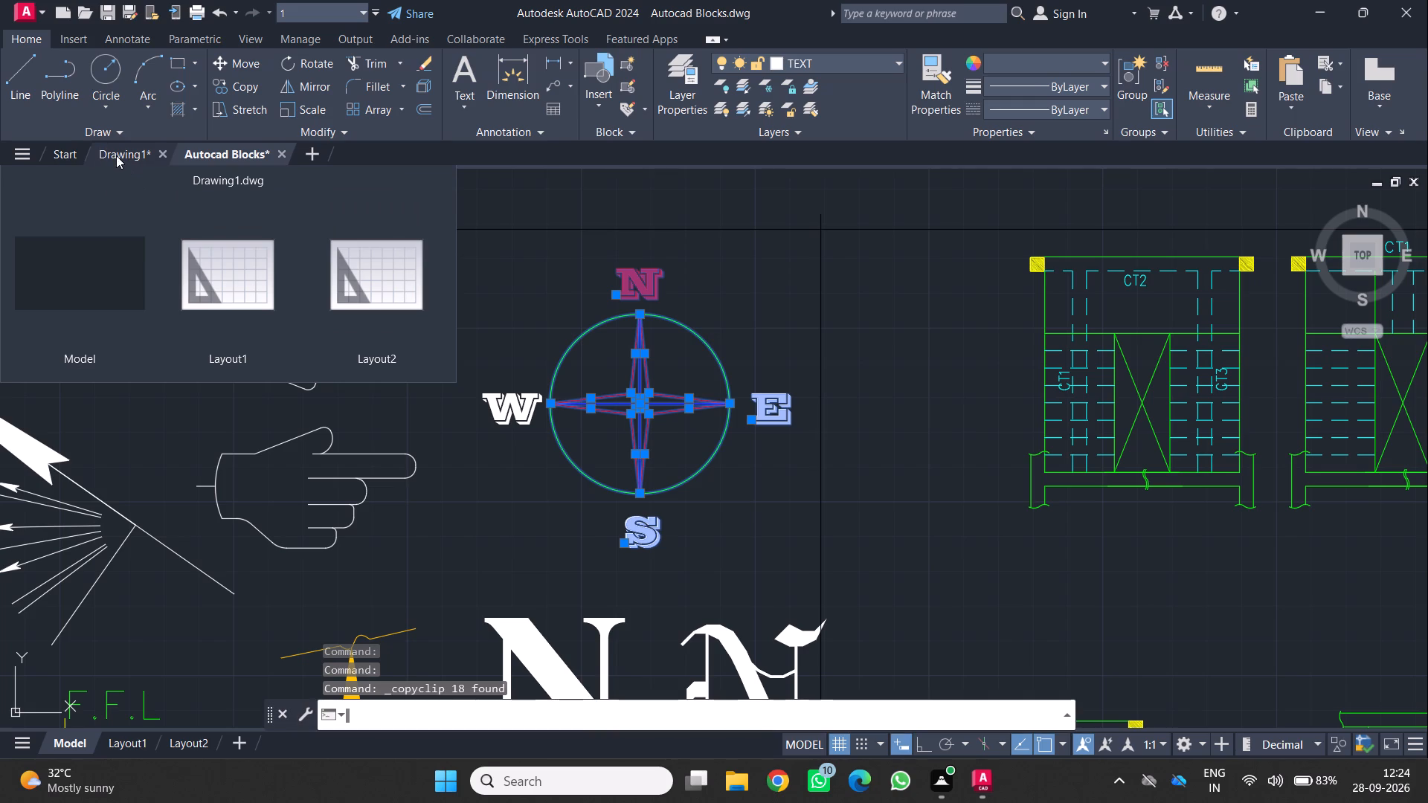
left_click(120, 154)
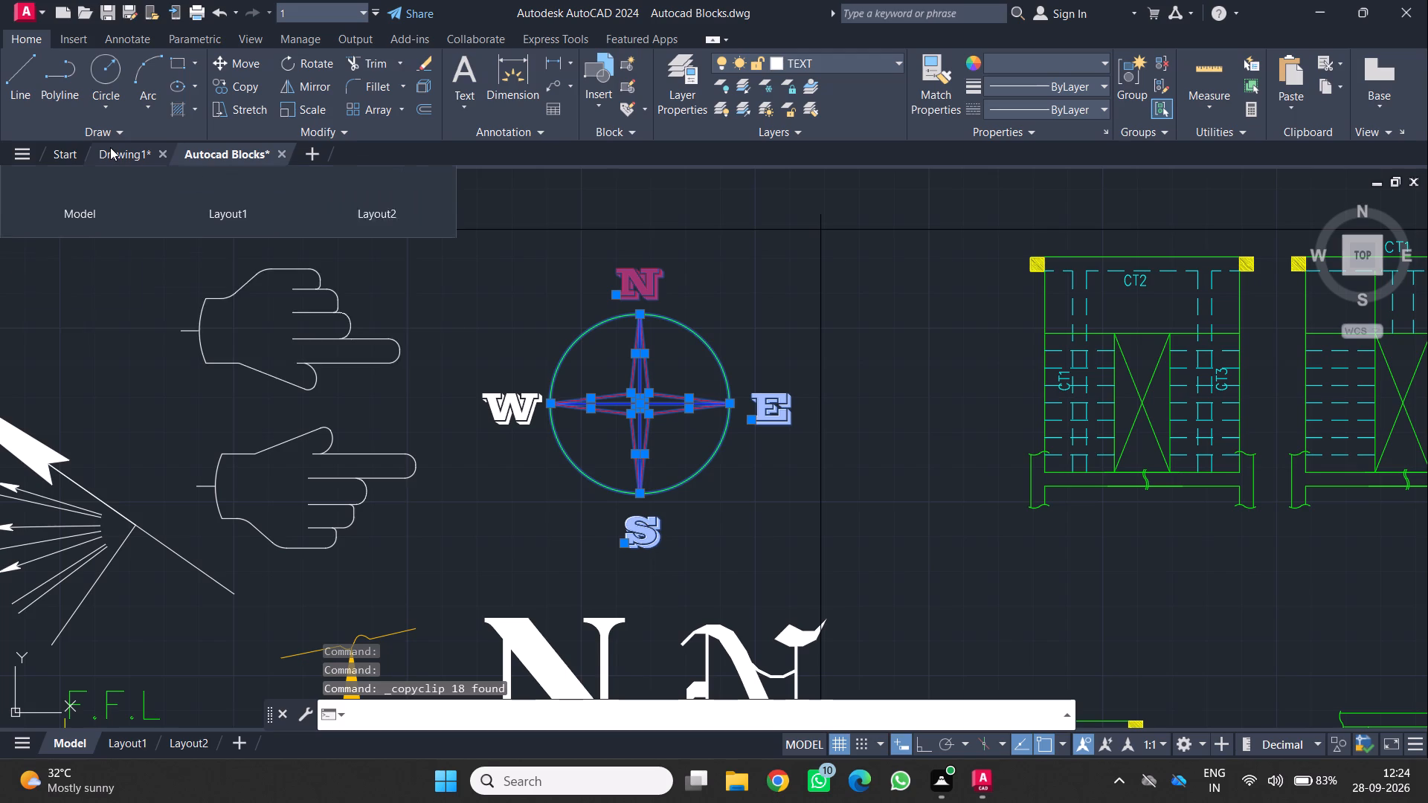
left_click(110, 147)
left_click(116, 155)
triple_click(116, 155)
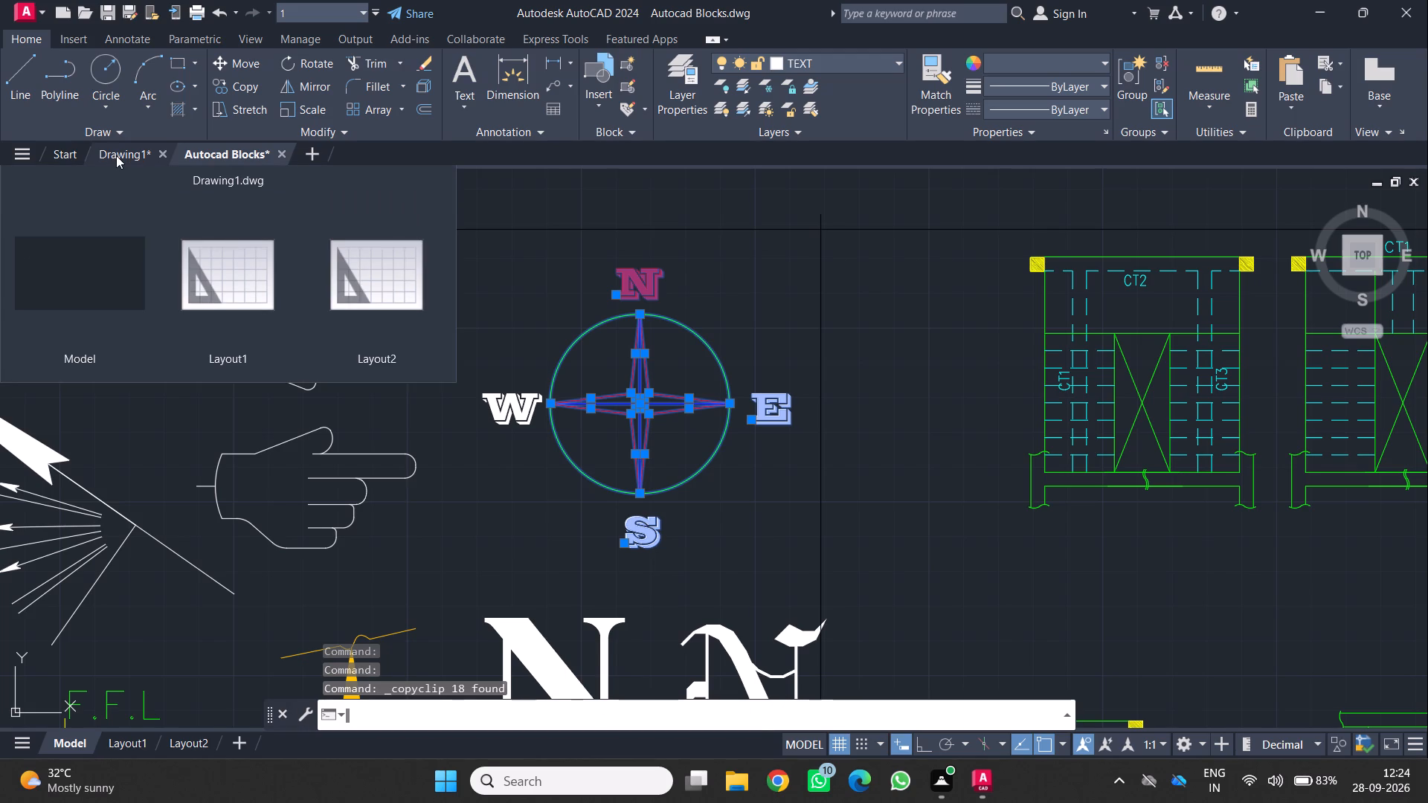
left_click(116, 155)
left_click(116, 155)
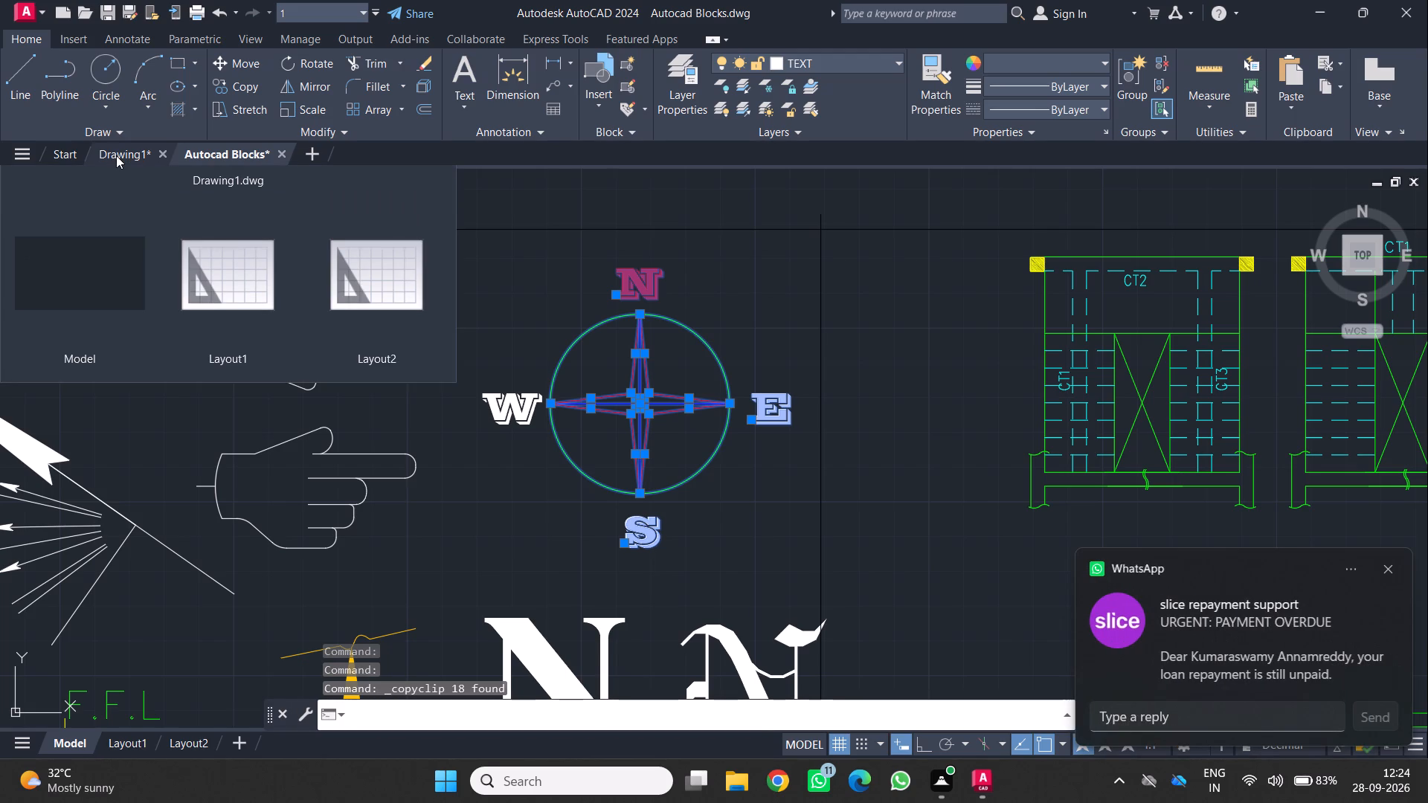
Dismiss the WhatsApp notification covering the drawing area.
left_click(1386, 568)
triple_click(1387, 567)
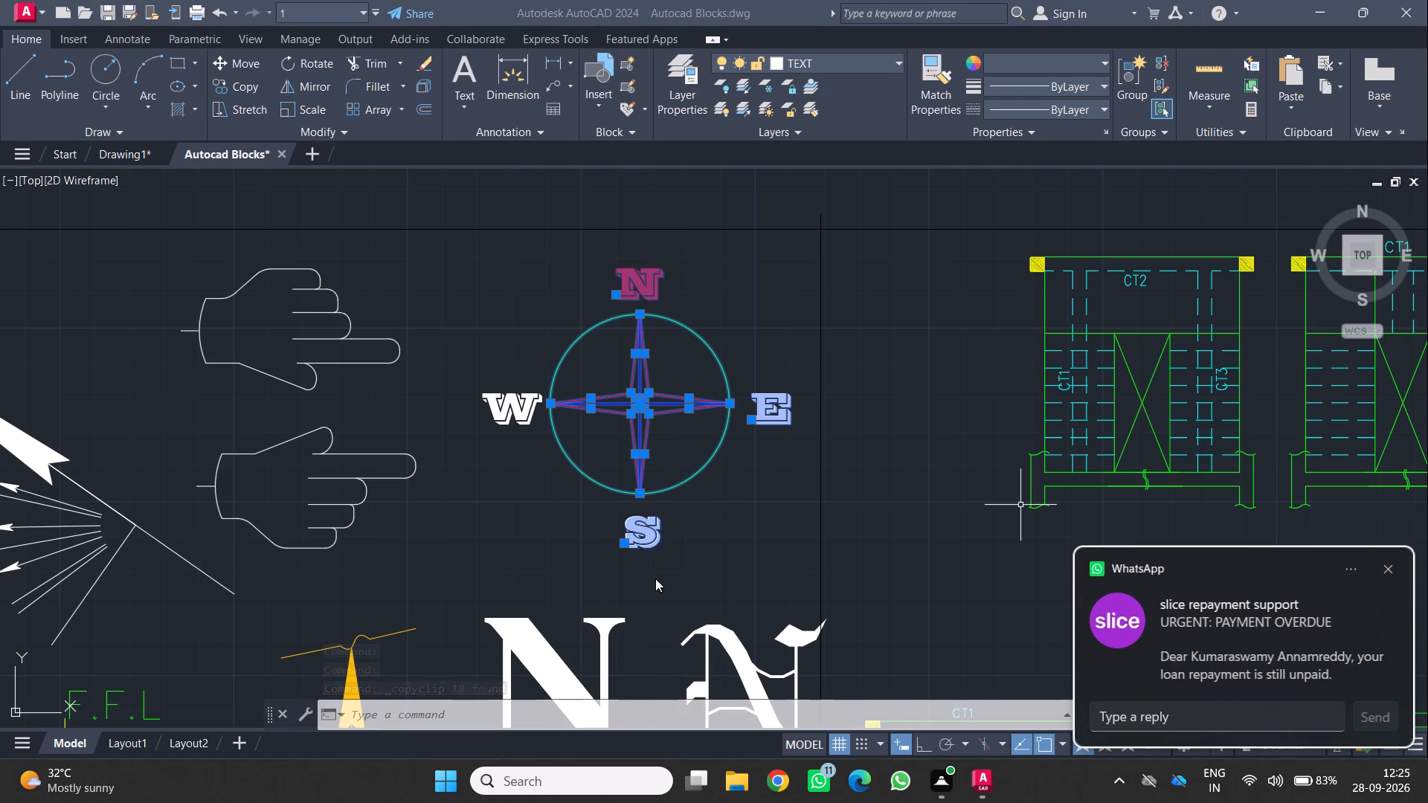
key("Escape")
key("Escape")
key("Escape")
key("Escape")
key("Escape")
key("Escape")
key("Escape")
key("Escape")
key("Escape")
key("Escape")
key("Escape")
key("Escape")
key("Escape")
key("Escape")
key("Escape")
key("Escape")
key("Escape")
key("Escape")
key("Escape")
key("Escape")
key("Escape")
key("Escape")
key("Escape")
left_click(1395, 570)
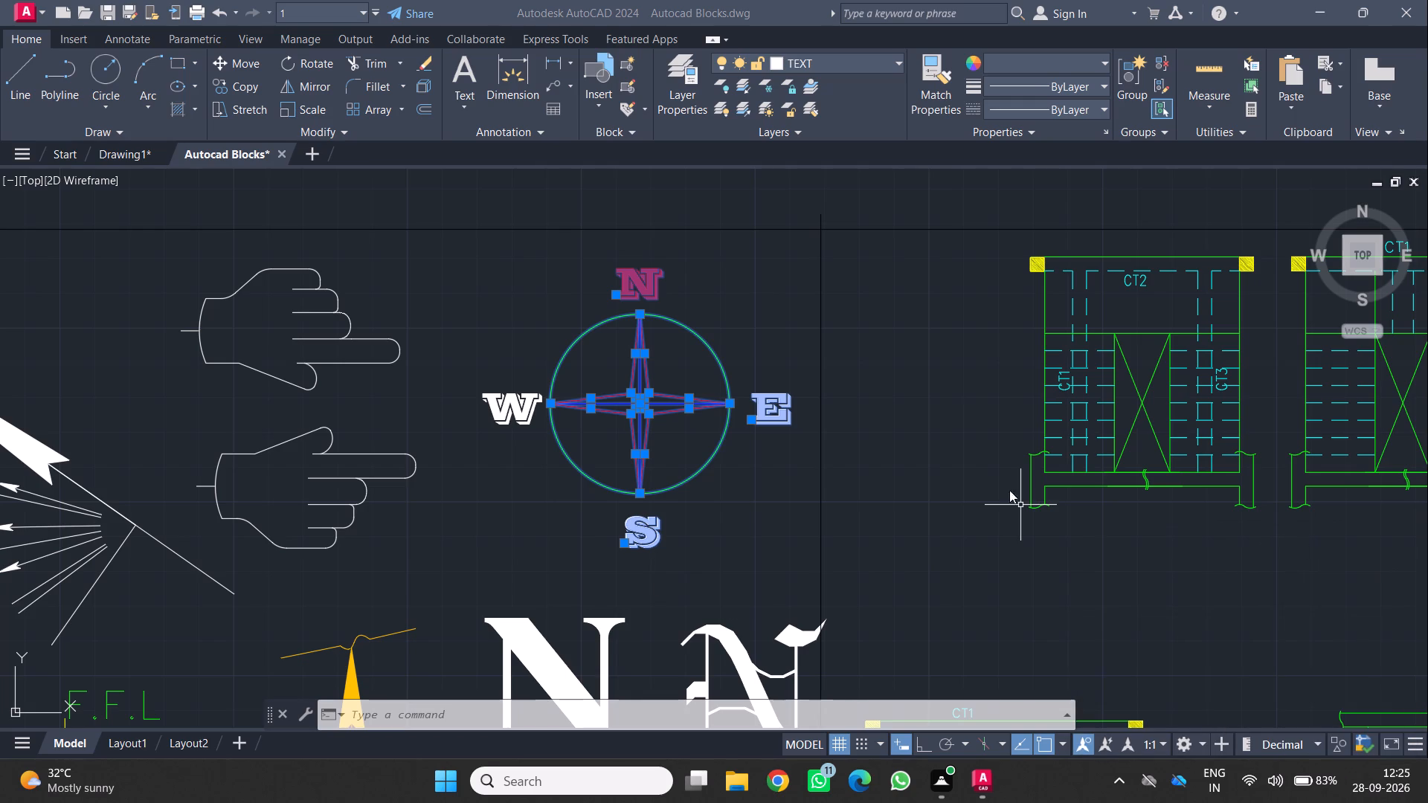
Switch to the Drawing1 drawing containing the dimensioned plot and building walls.
left_click(123, 153)
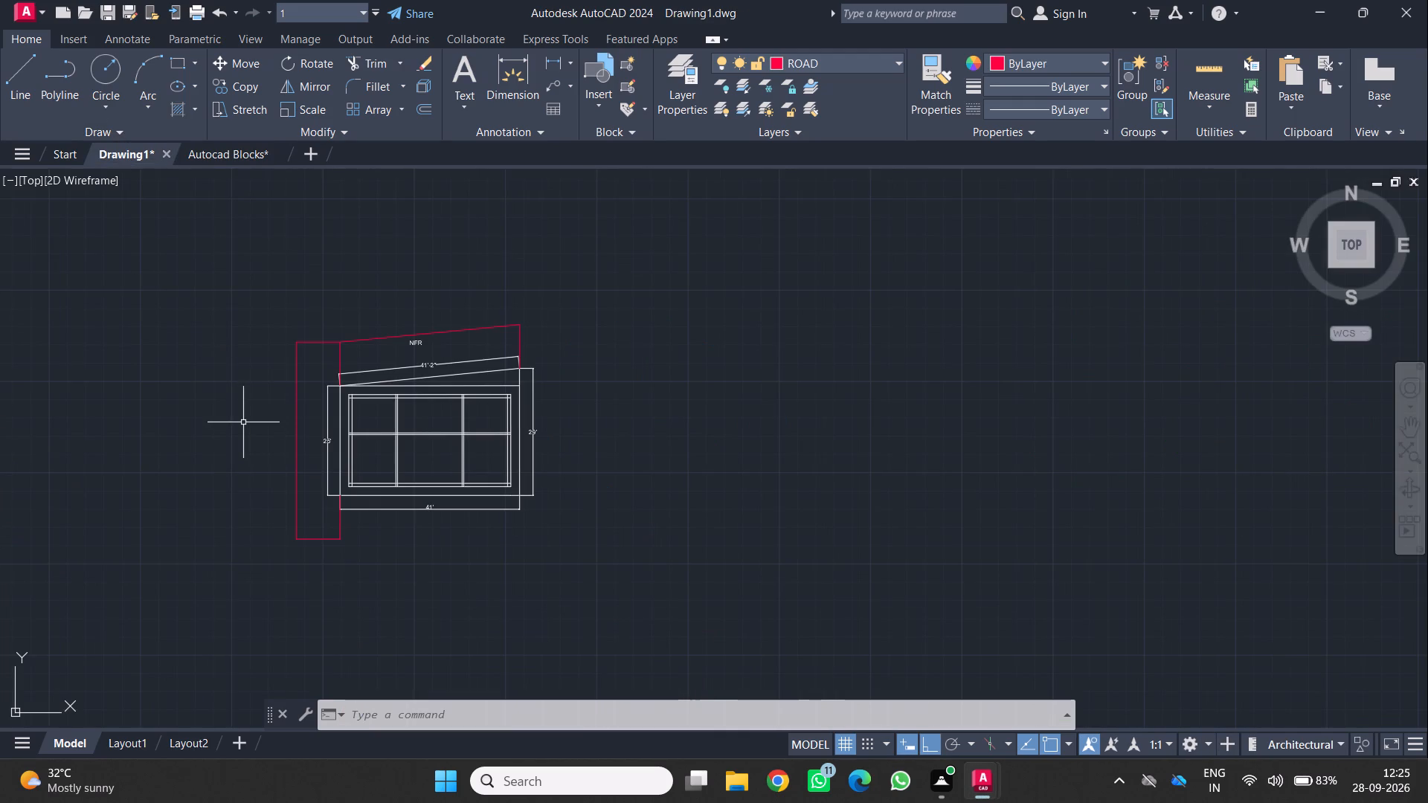
scroll(243, 421, "up", 2)
middle_click_drag(245, 415, 295, 354)
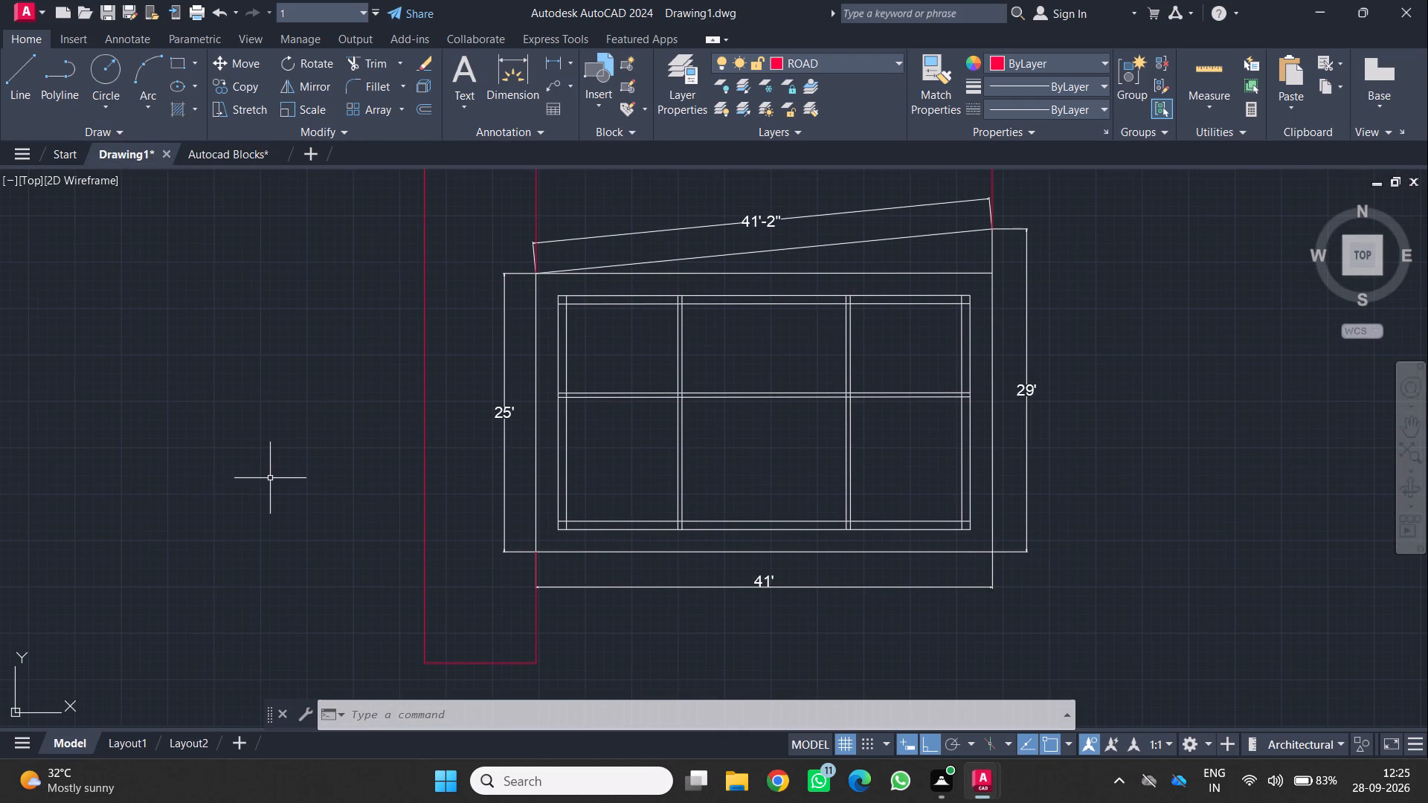
Save the plot drawing in the auto cad blocks folder as NORTH FACING ROAD SEP 28.
key("ctrl+s")
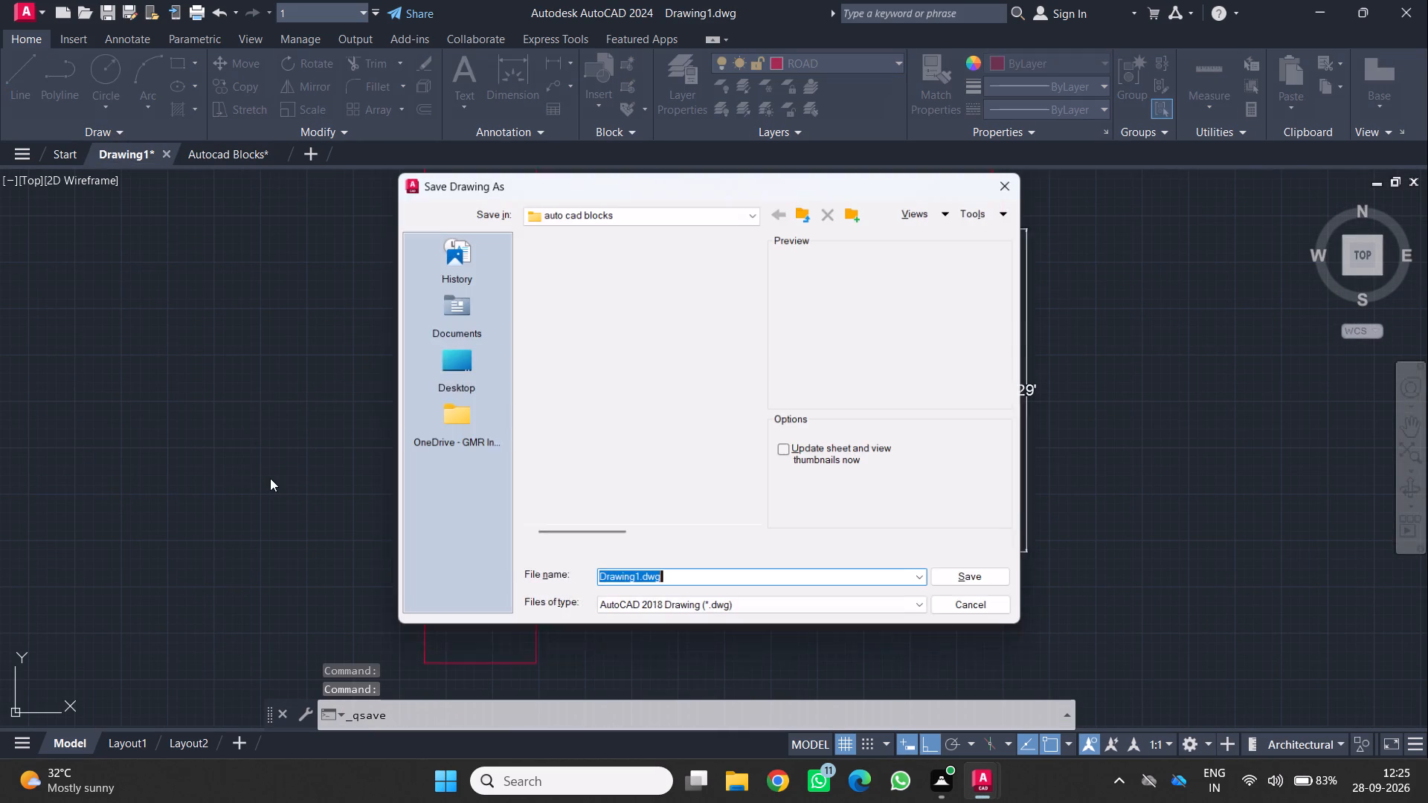
left_click(689, 584)
key("BackSpace")
key("BackSpace")
key("BackSpace")
key("BackSpace")
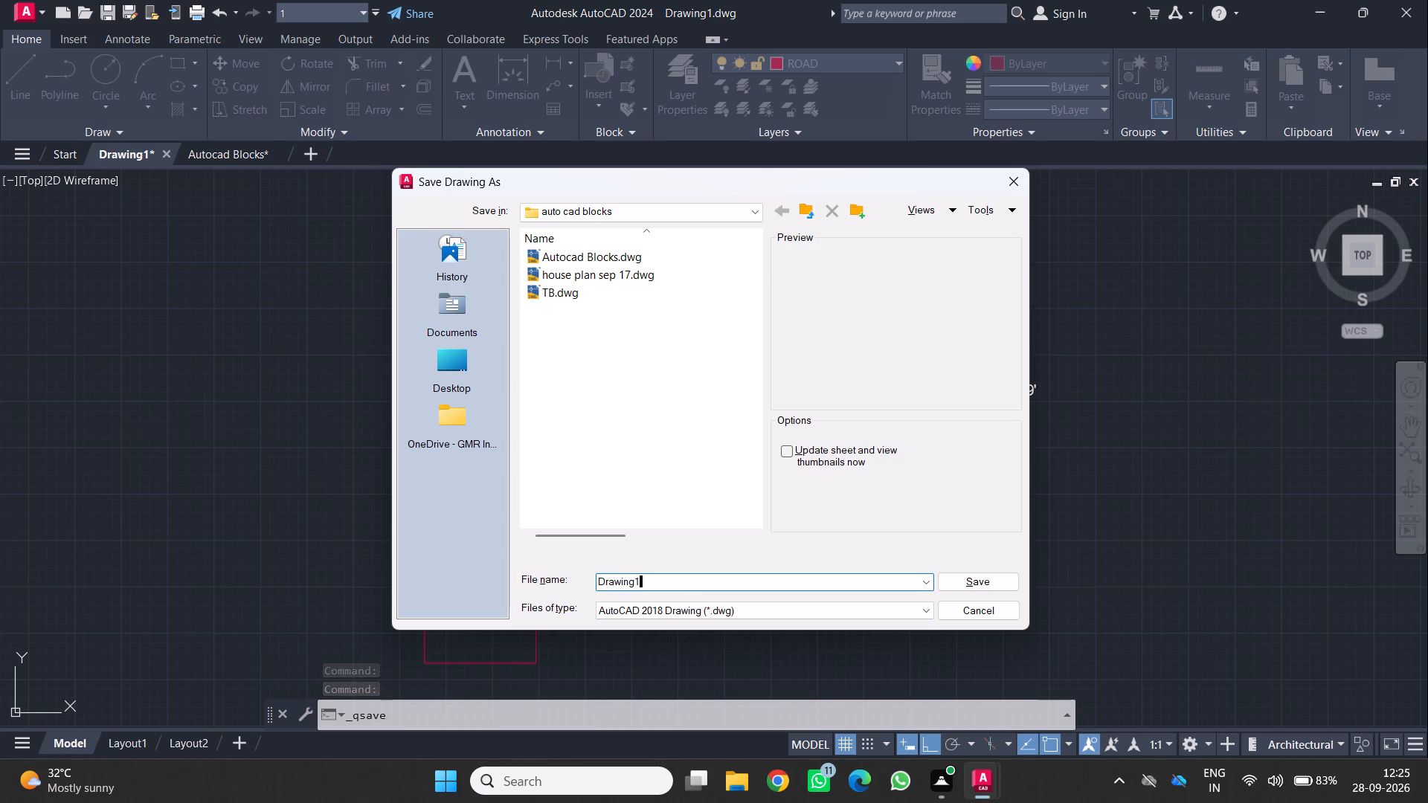
key("BackSpace")
key("BackSpace")
key("BackSpace")
key("BackSpace")
key("BackSpace")
key("BackSpace")
key("BackSpace")
key("BackSpace")
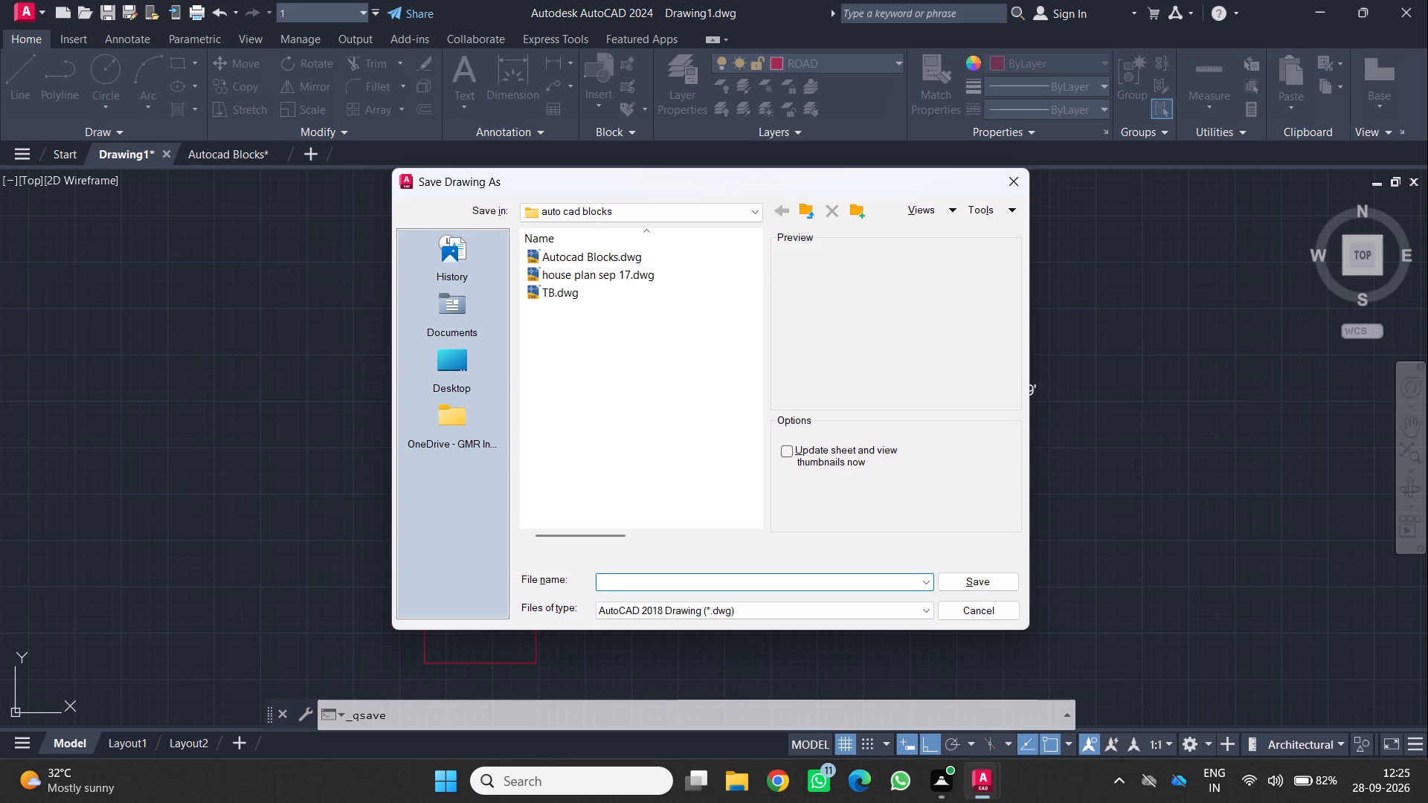
type("nort")
key("space")
key("BackSpace")
key("BackSpace")
key("BackSpace")
key("BackSpace")
key("BackSpace")
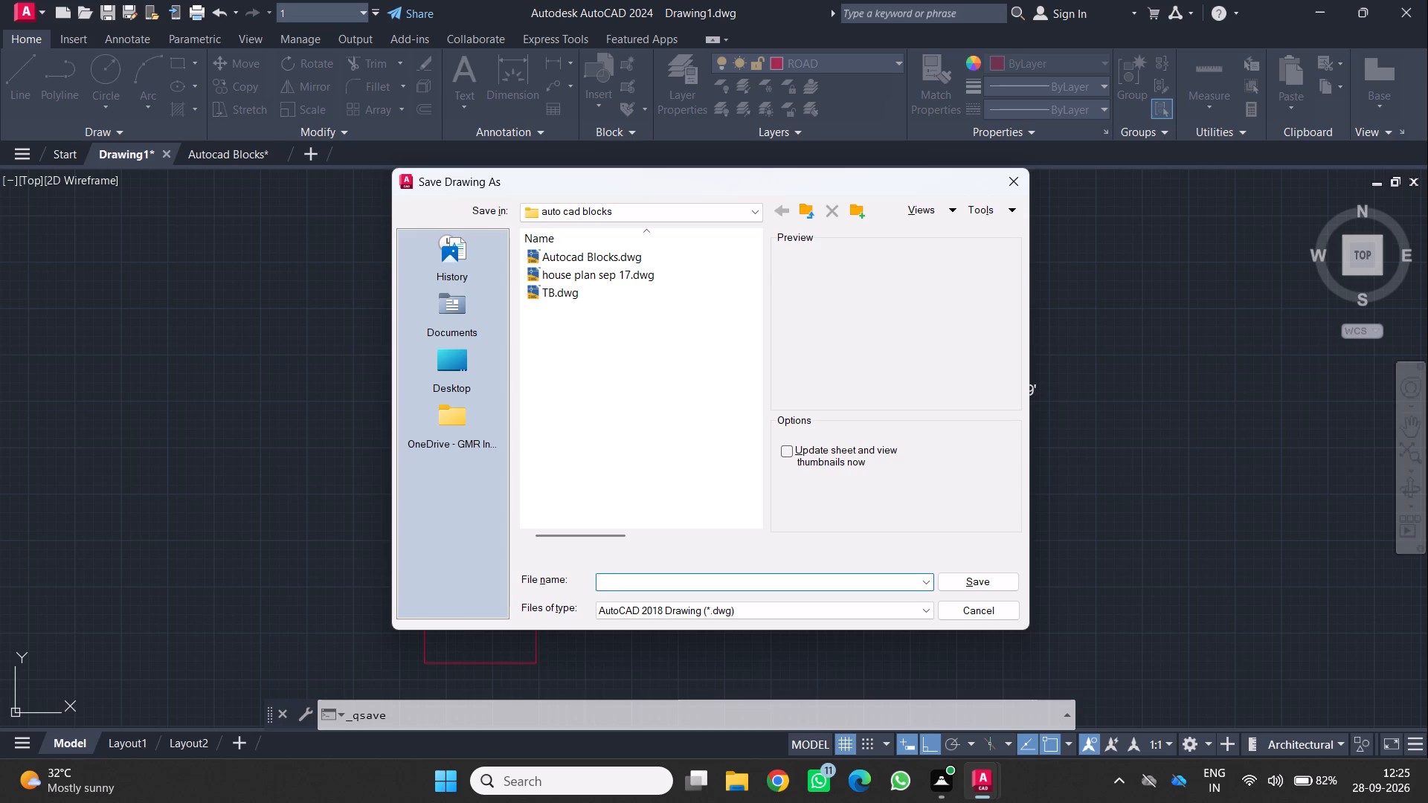
type("NORTH")
key("space")
key("End")
key("End")
key("End")
key("End")
key("End")
key("End")
key("End")
key("End")
key("End")
key("End")
key("End")
key("End")
key("End")
key("End")
key("End")
key("End")
key("End")
key("End")
key("End")
key("End")
type("FAC")
key("End")
key("i")
type("NG")
key("space")
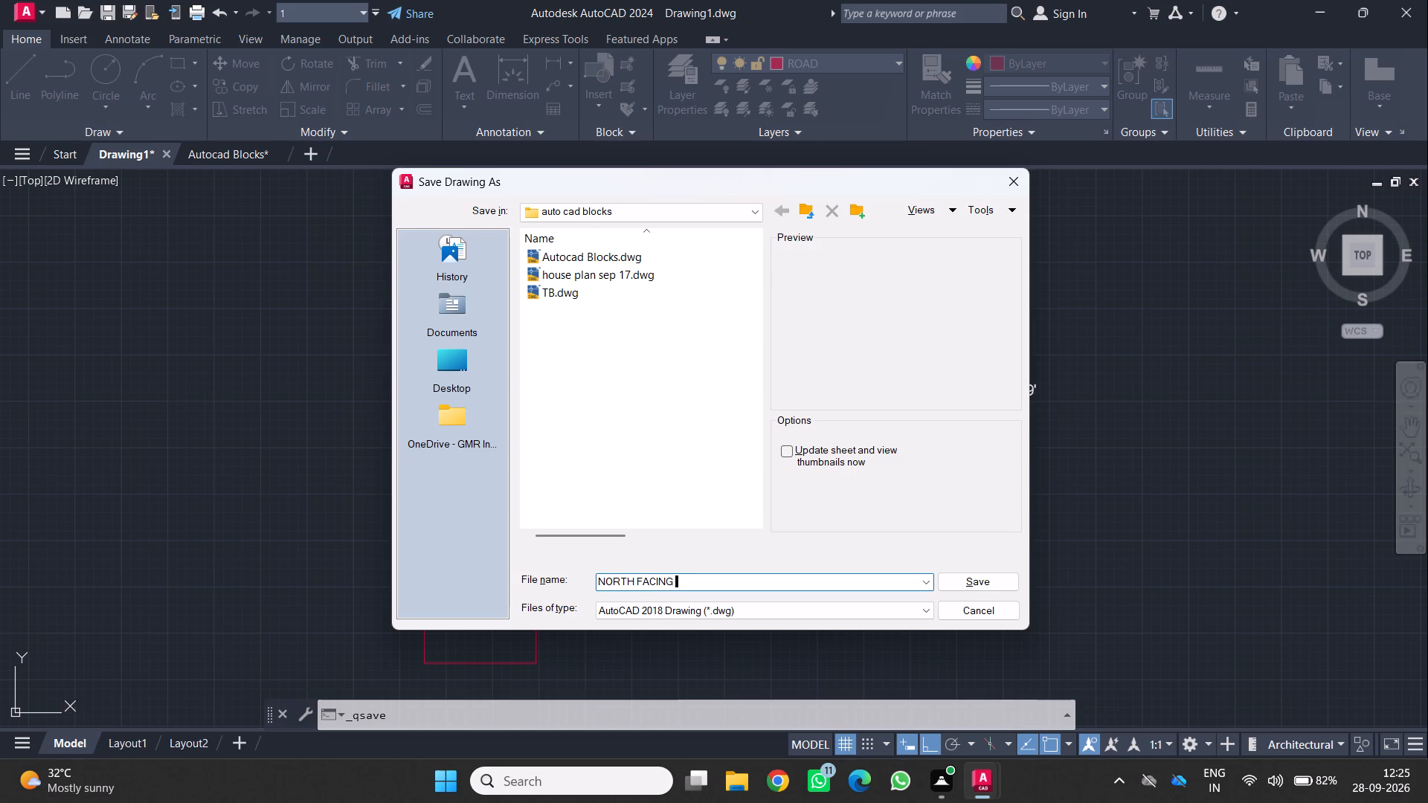
key("End")
key("End")
key("End")
key("End")
key("End")
key("End")
key("End")
key("End")
key("End")
key("End")
key("End")
key("End")
key("End")
key("End")
key("End")
key("End")
type("ROAD SEP")
key("2")
key("BackSpace")
key("space")
type("28")
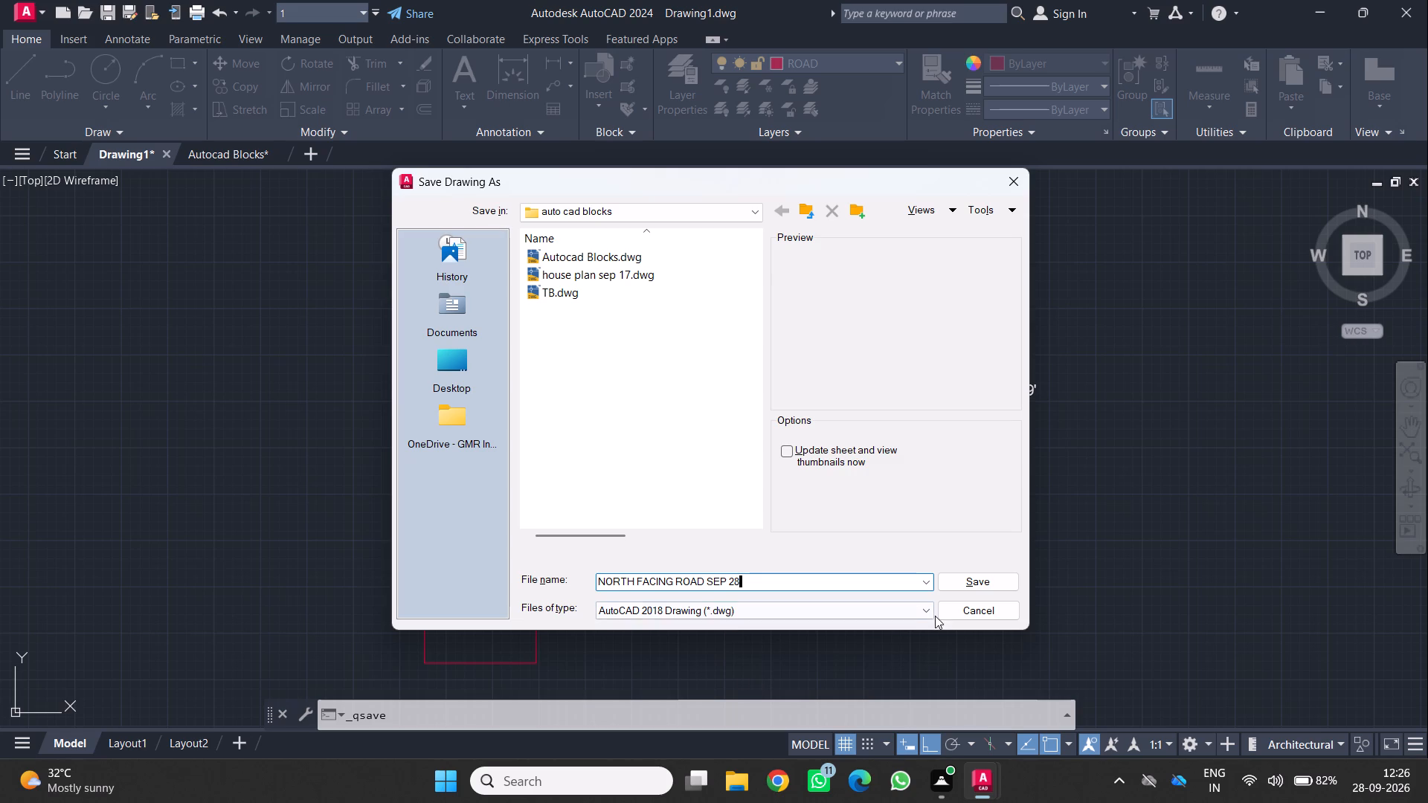
left_click(994, 584)
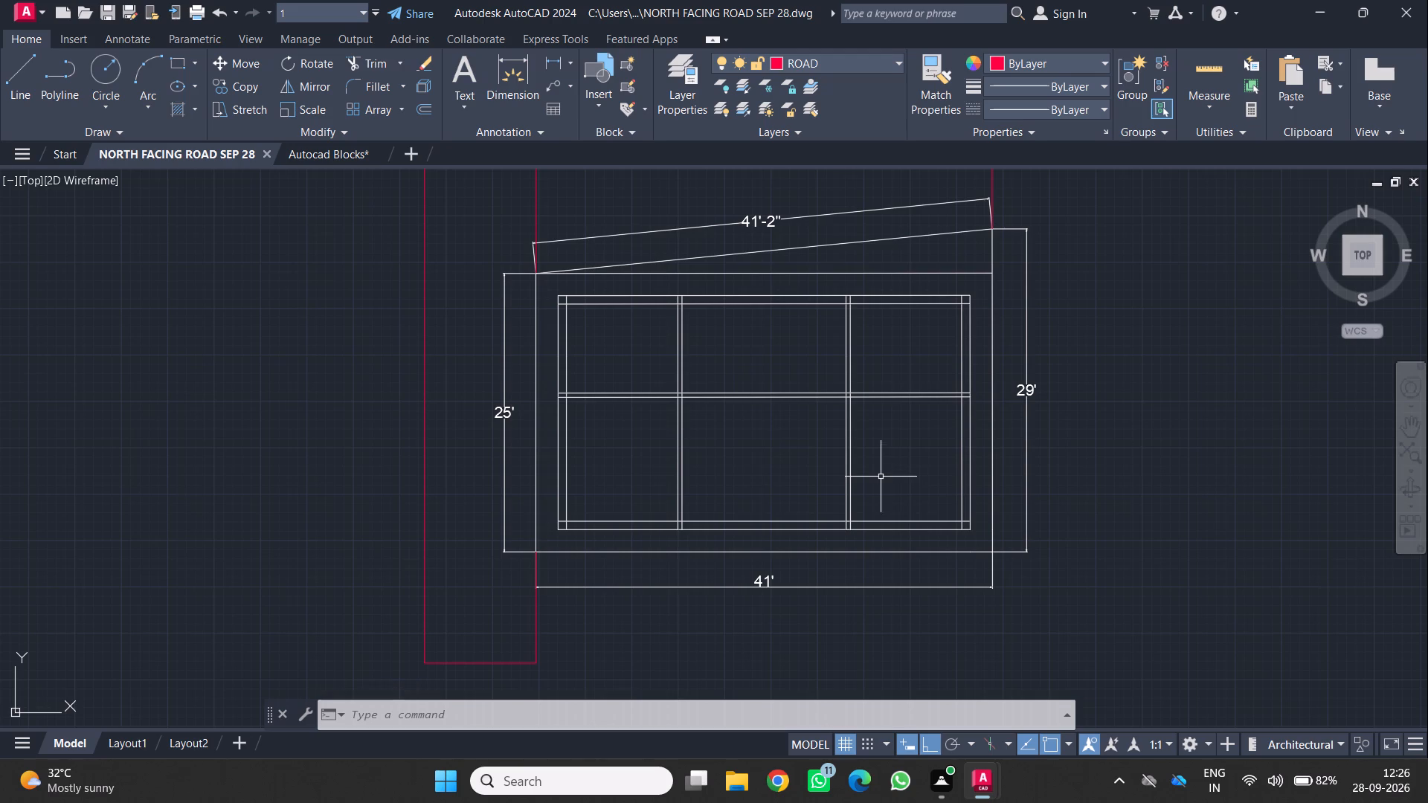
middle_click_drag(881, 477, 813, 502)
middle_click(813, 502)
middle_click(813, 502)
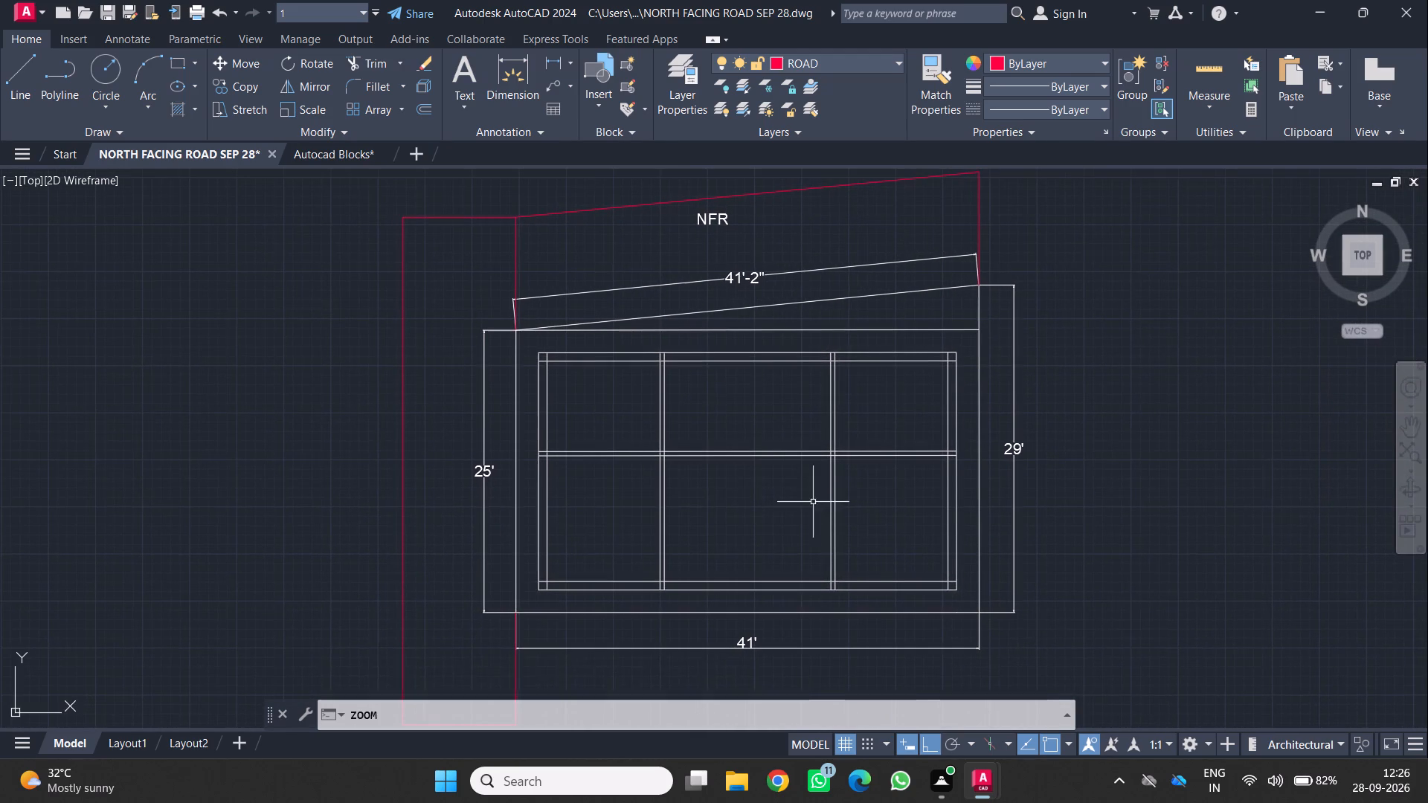
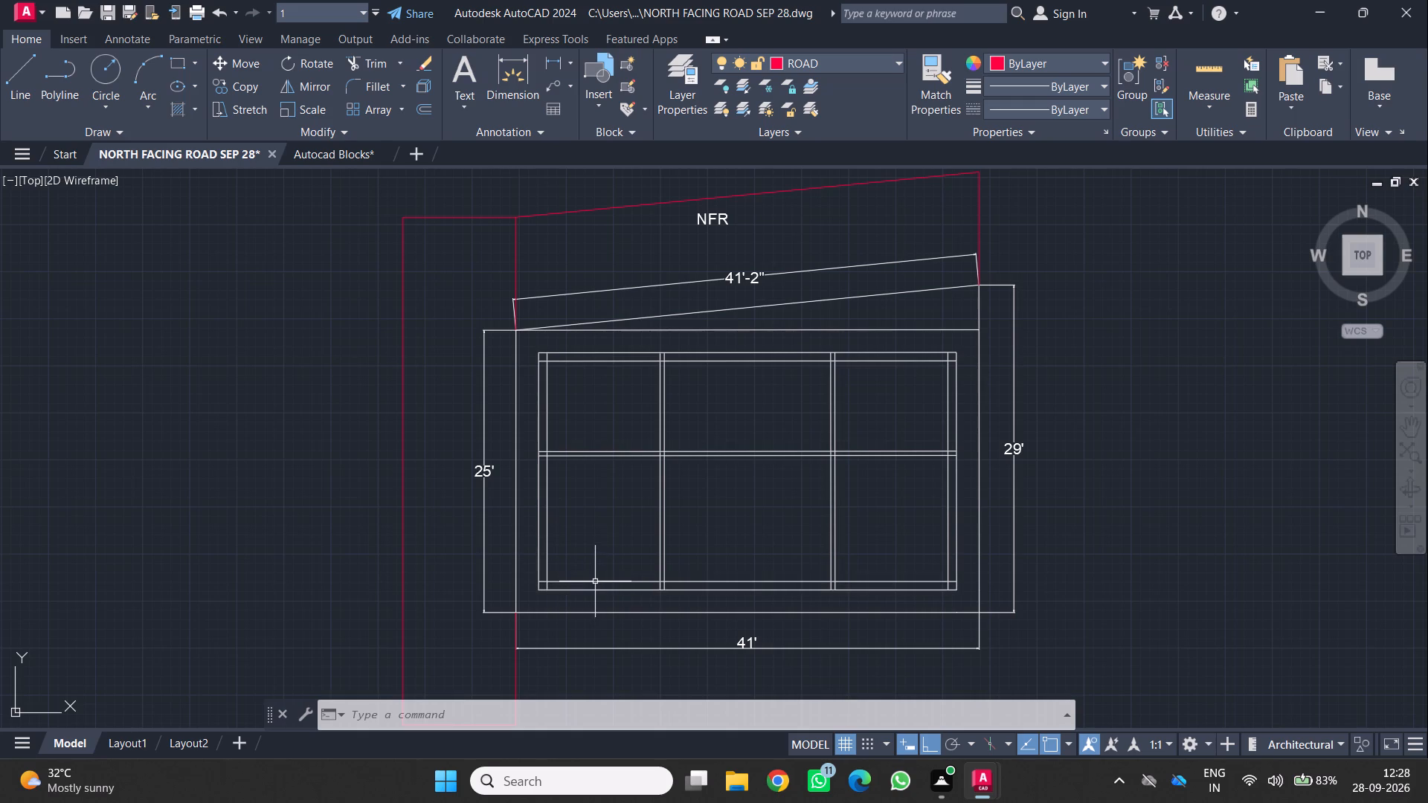
Offset the inner line of the building's south wall 7' north into the rooms.
left_click_drag(594, 581, 599, 537)
key("o")
key("Return")
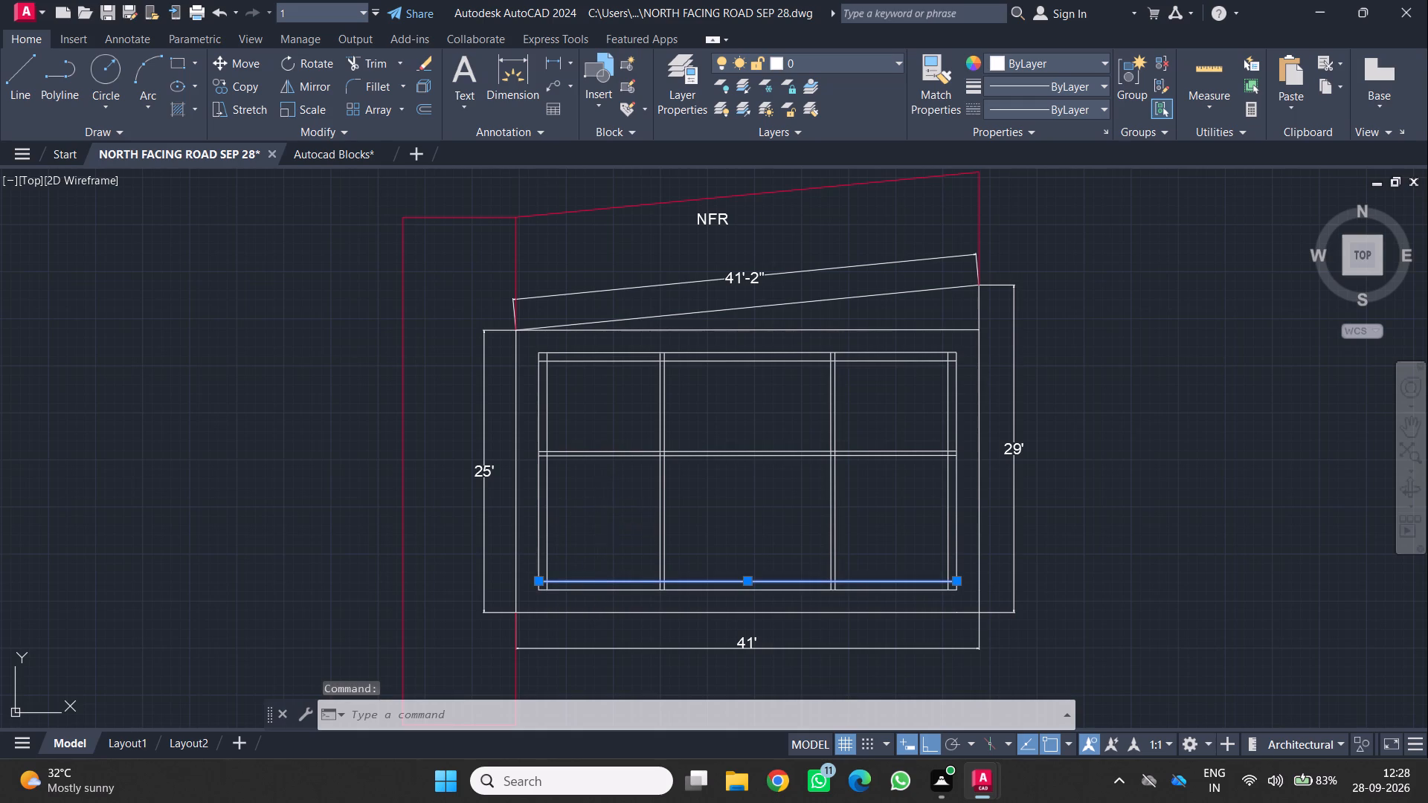
left_click(599, 585)
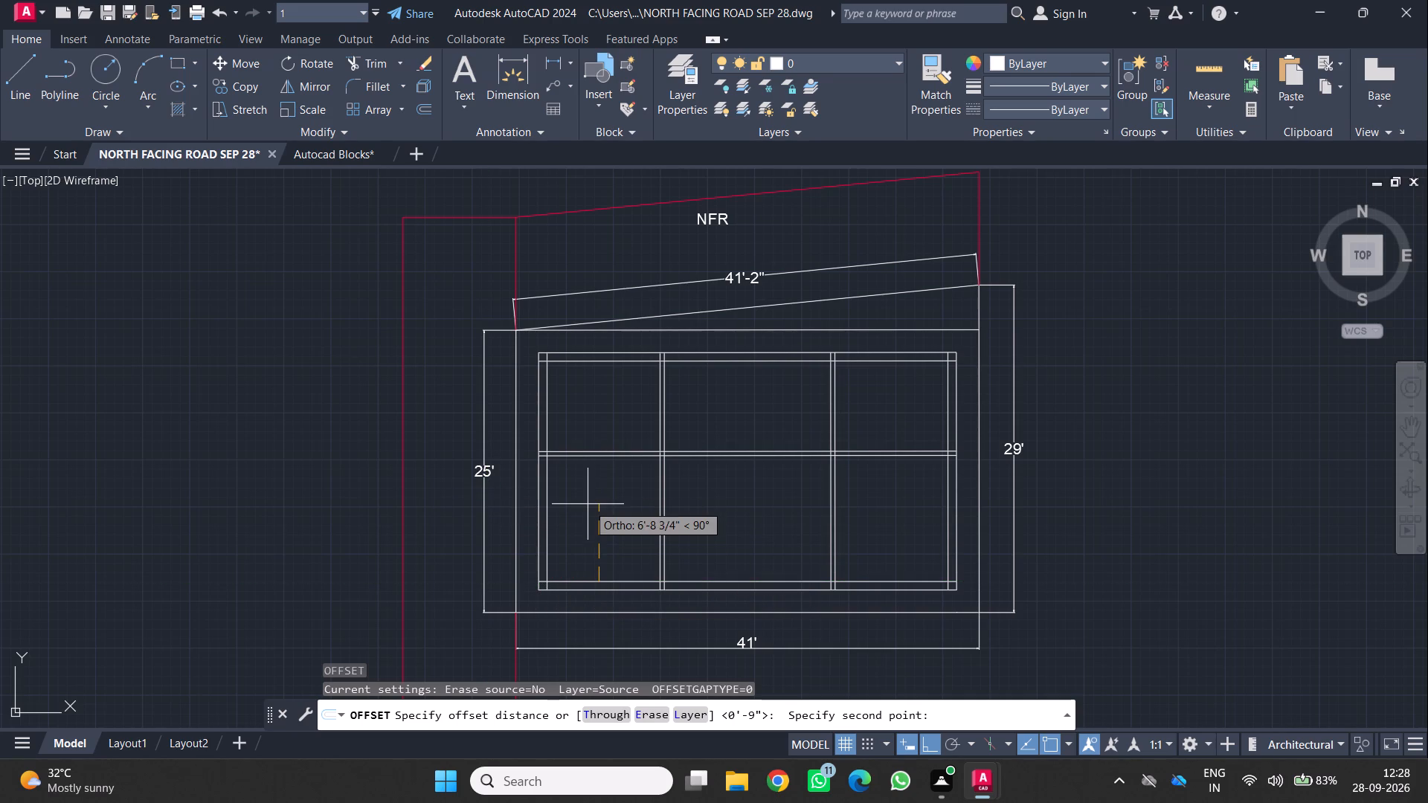
key("7")
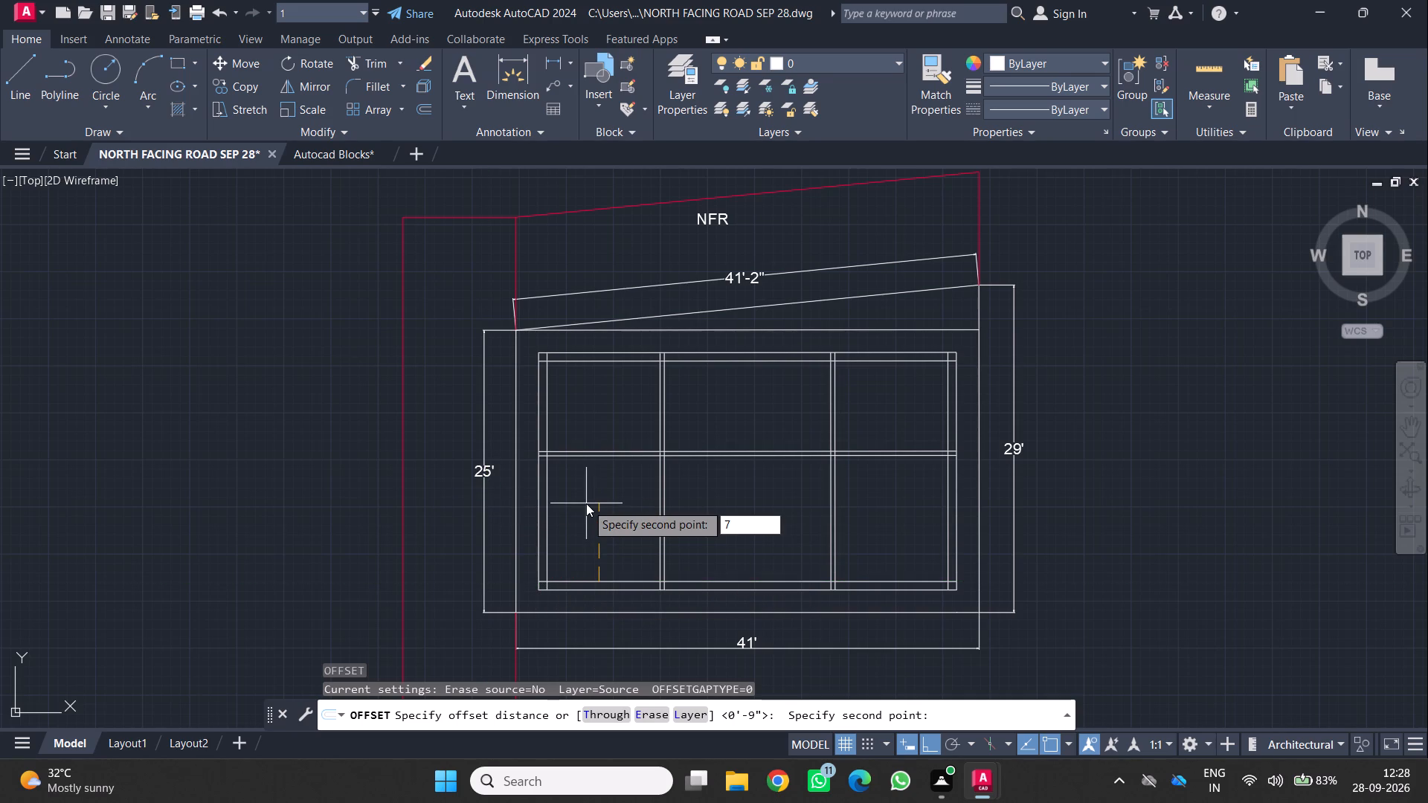
key("apostrophe")
key("Return")
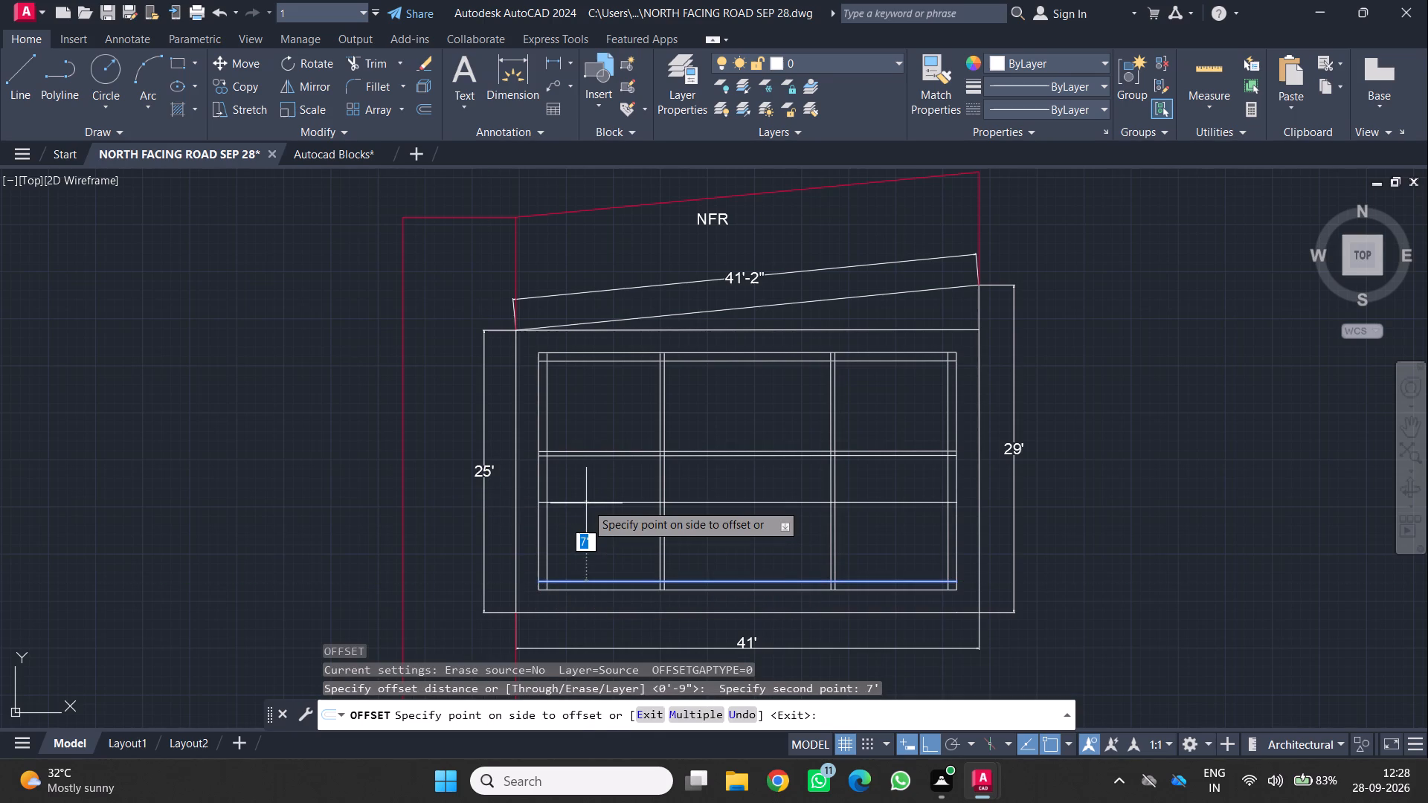
left_click(586, 503)
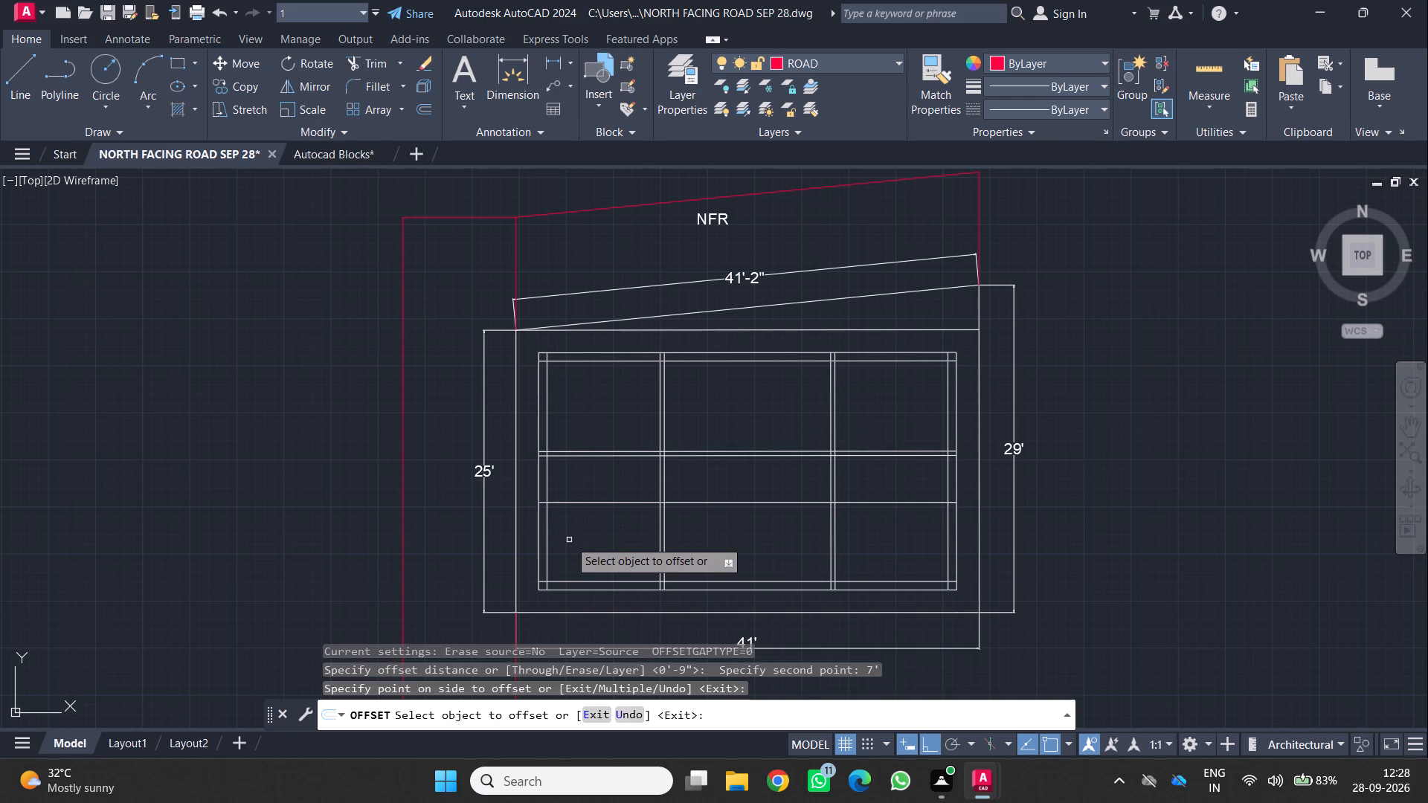
Offset the new horizontal partition line 4.5" north to give the partition its thickness.
middle_click_drag(569, 540, 550, 509)
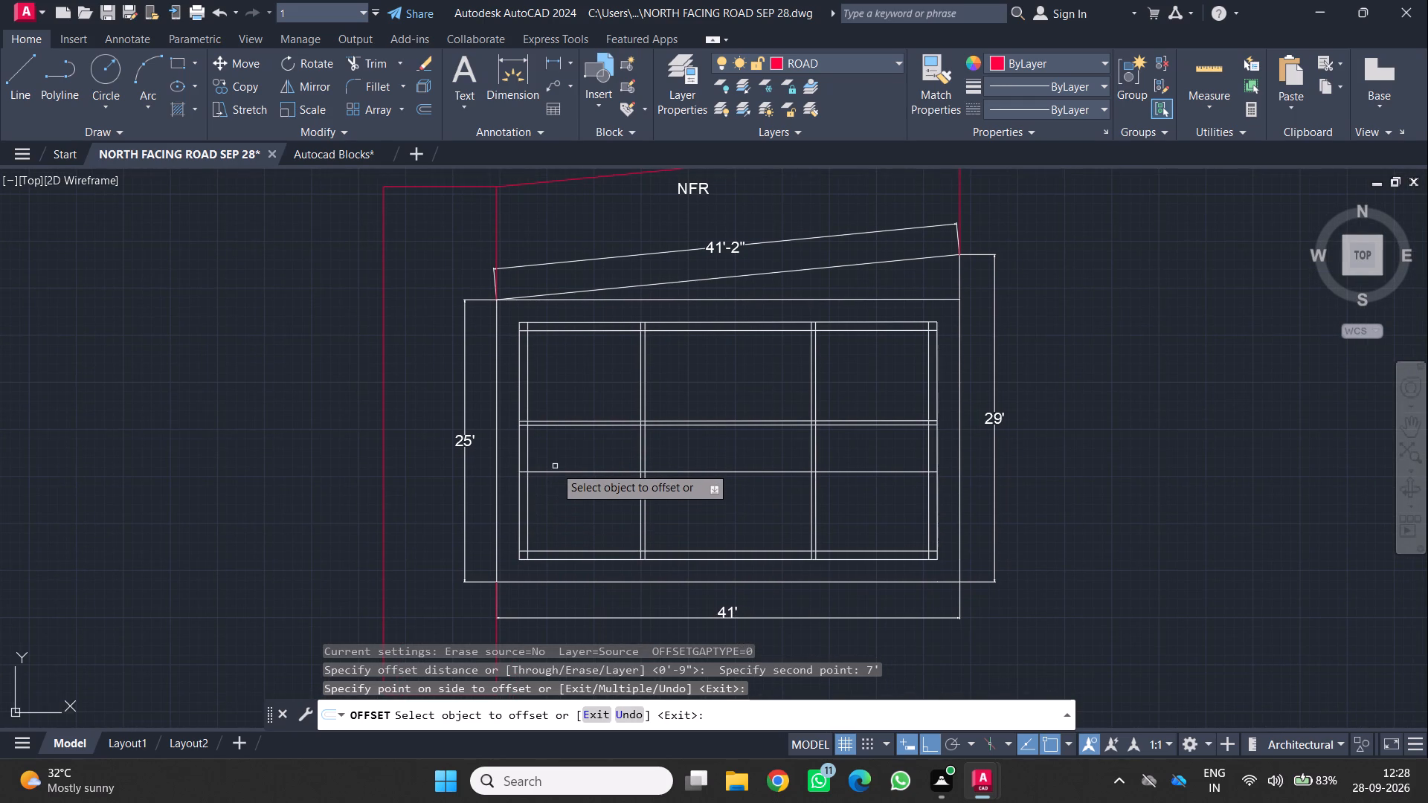
left_click(556, 474)
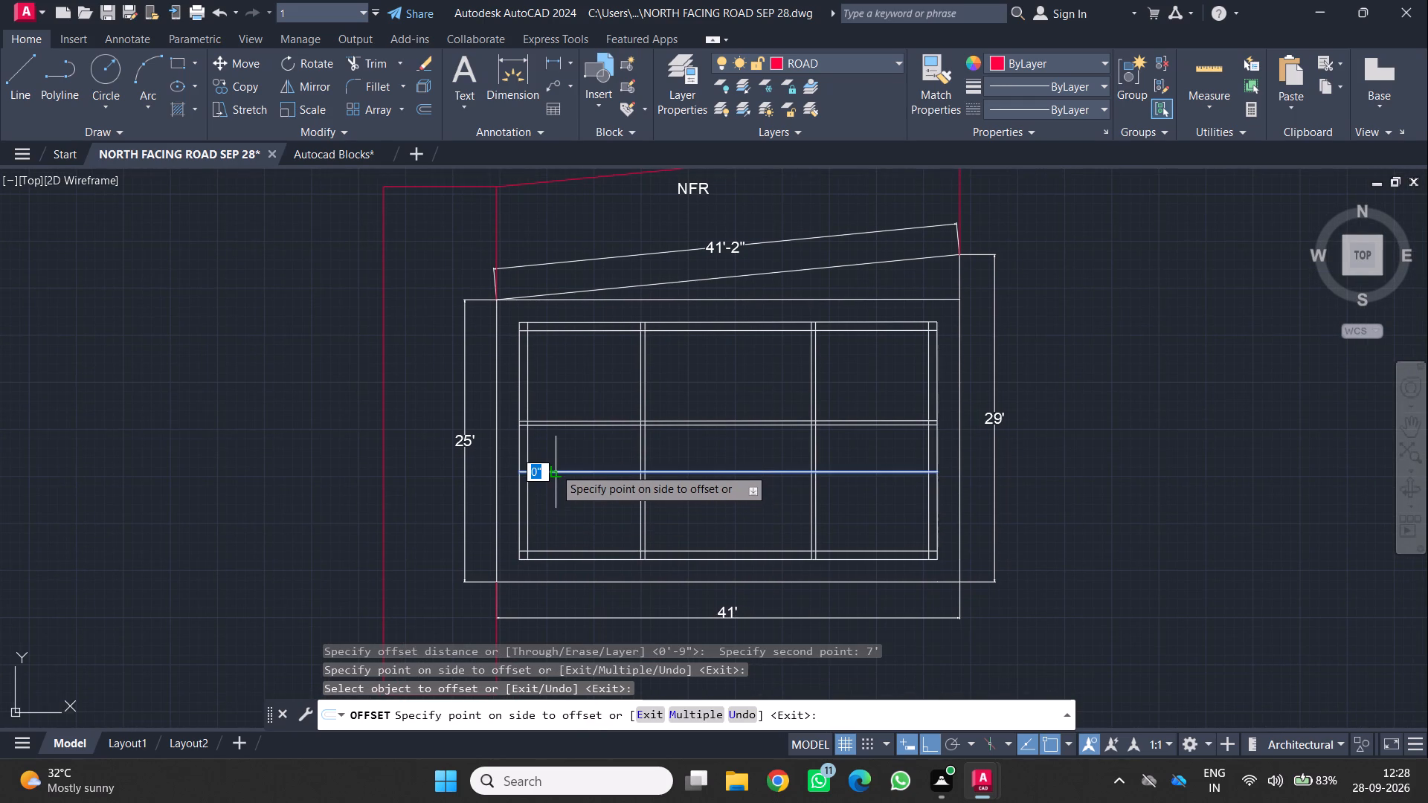
key("4")
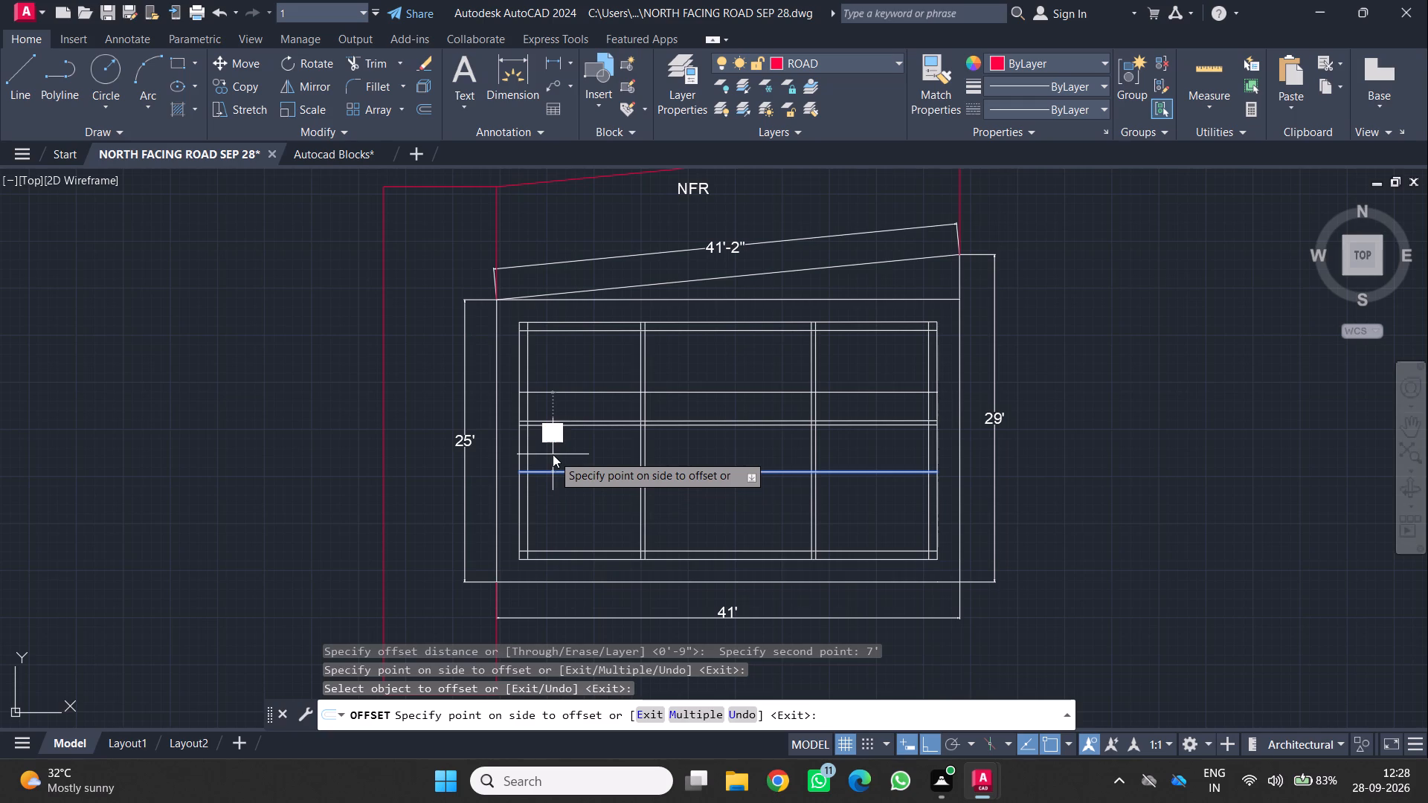
type(".5")
key("Return")
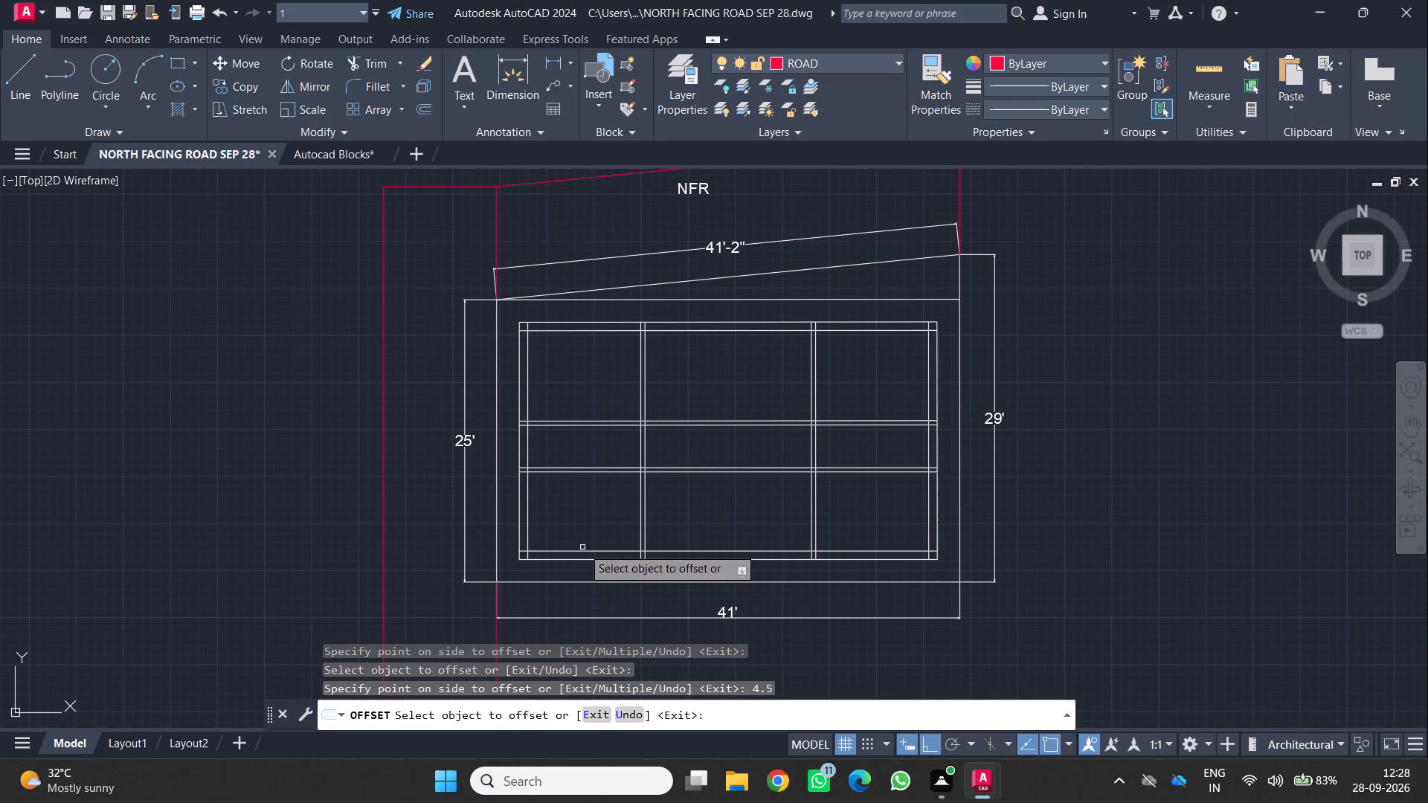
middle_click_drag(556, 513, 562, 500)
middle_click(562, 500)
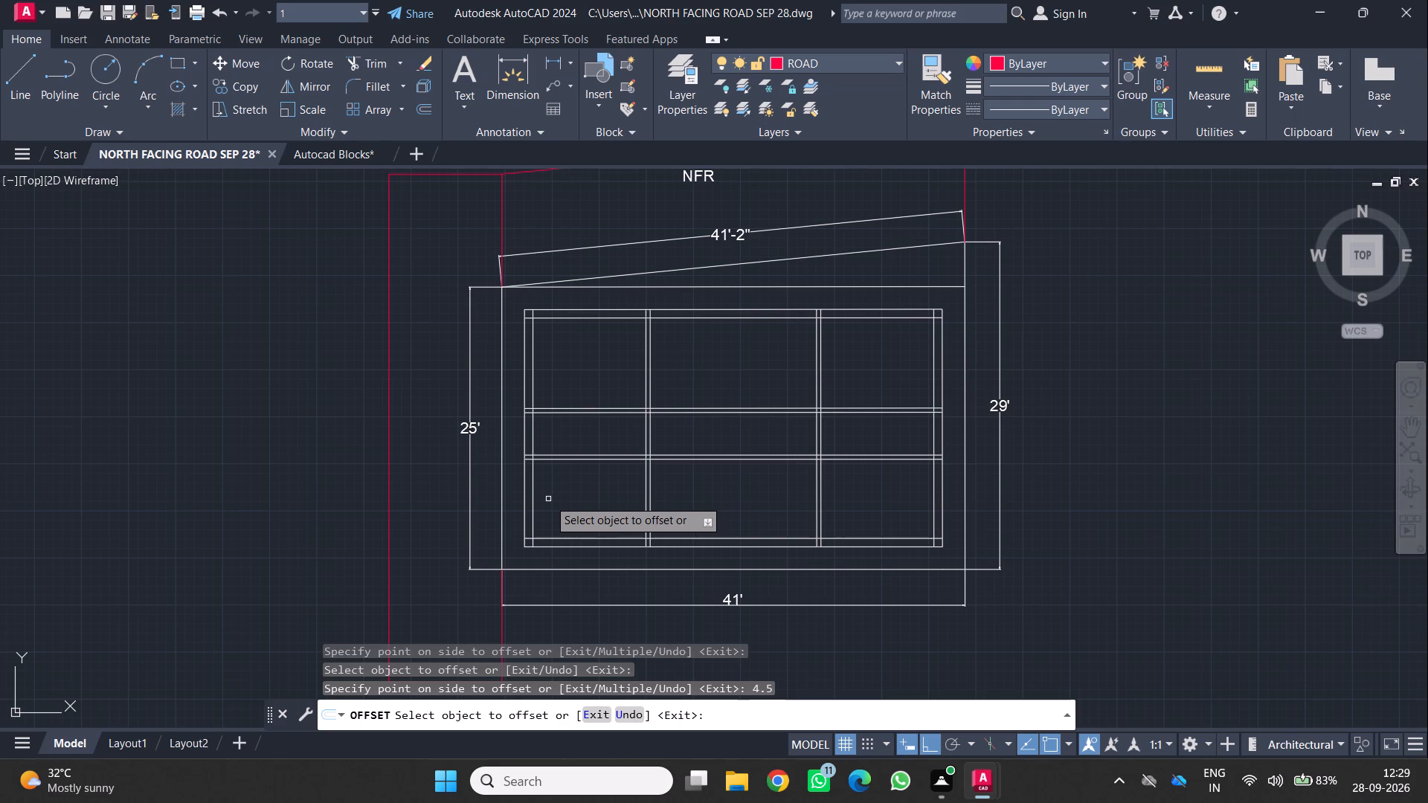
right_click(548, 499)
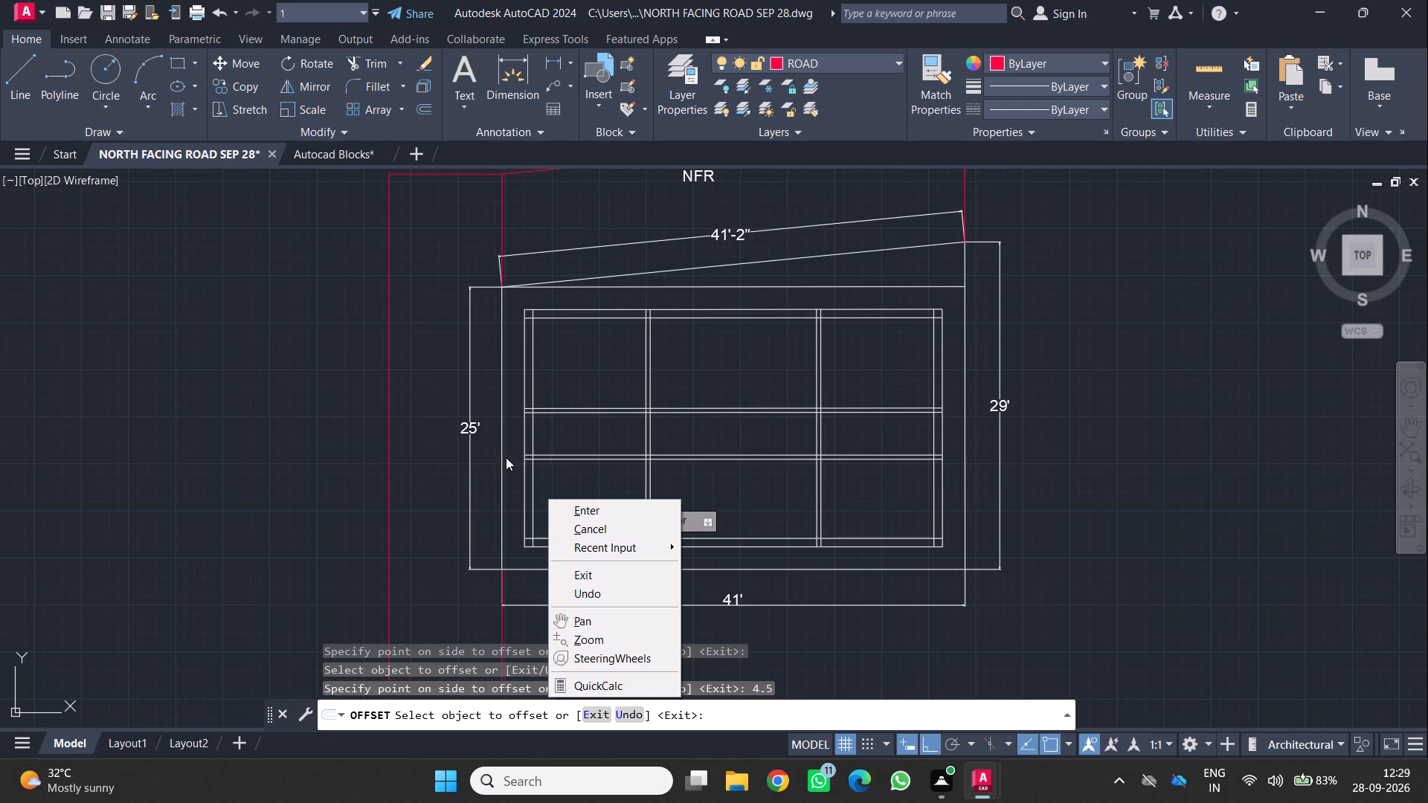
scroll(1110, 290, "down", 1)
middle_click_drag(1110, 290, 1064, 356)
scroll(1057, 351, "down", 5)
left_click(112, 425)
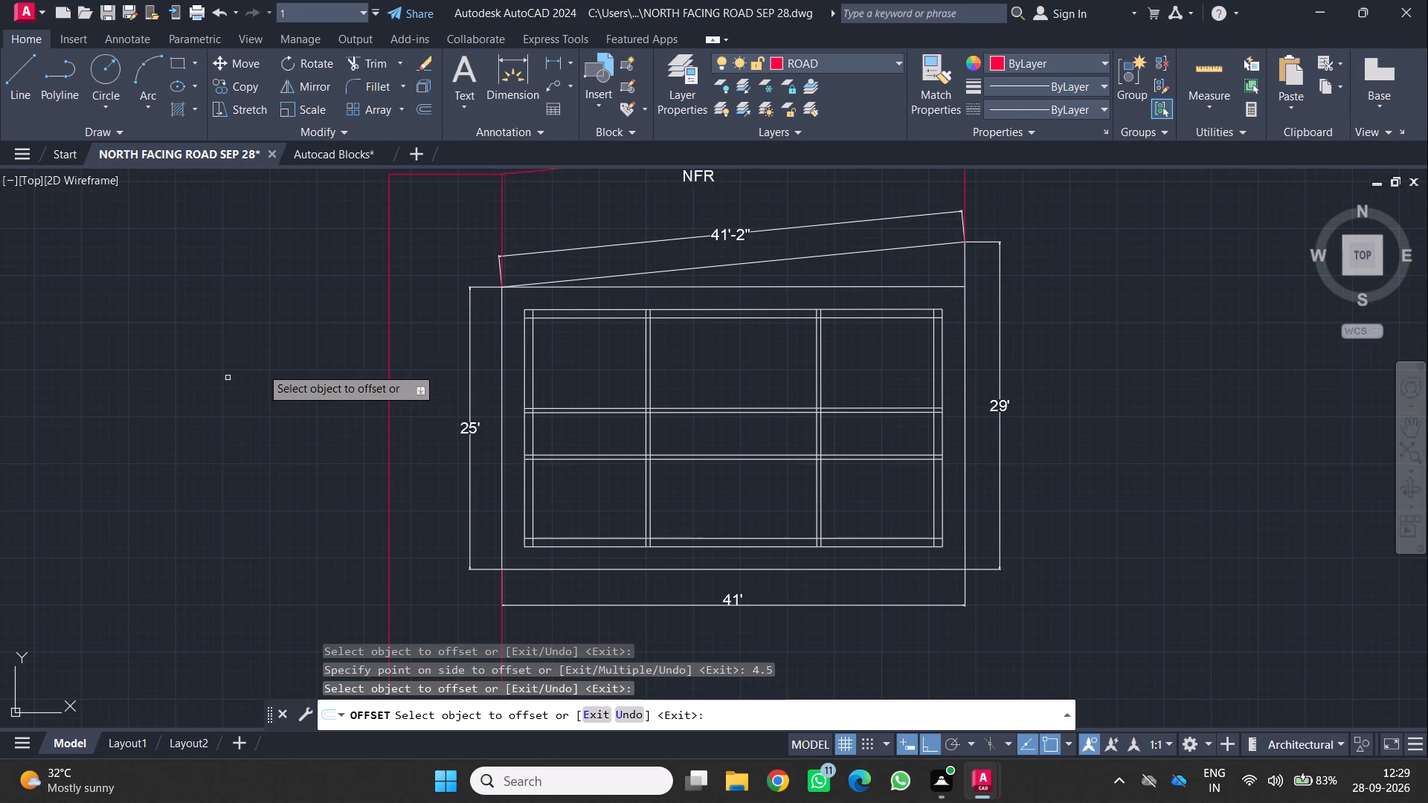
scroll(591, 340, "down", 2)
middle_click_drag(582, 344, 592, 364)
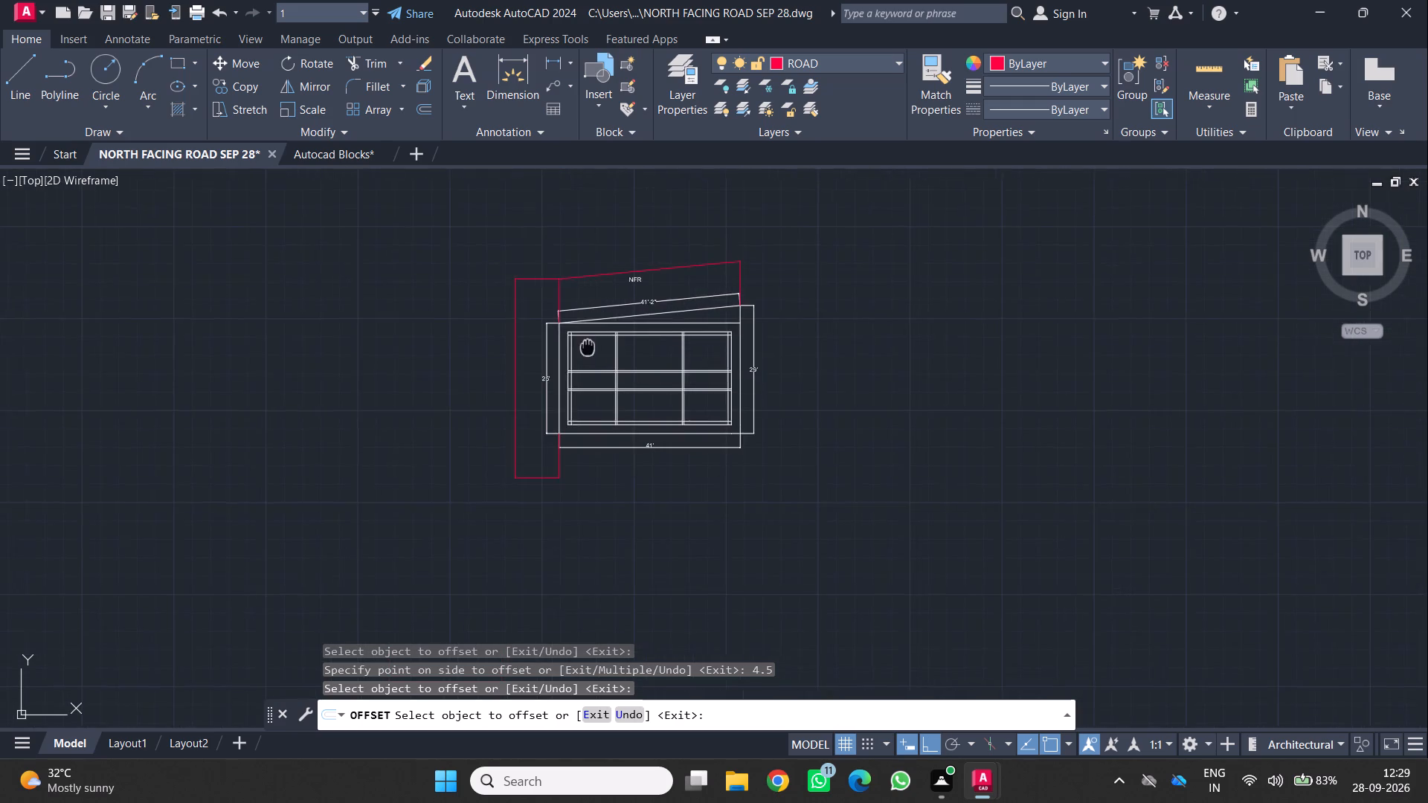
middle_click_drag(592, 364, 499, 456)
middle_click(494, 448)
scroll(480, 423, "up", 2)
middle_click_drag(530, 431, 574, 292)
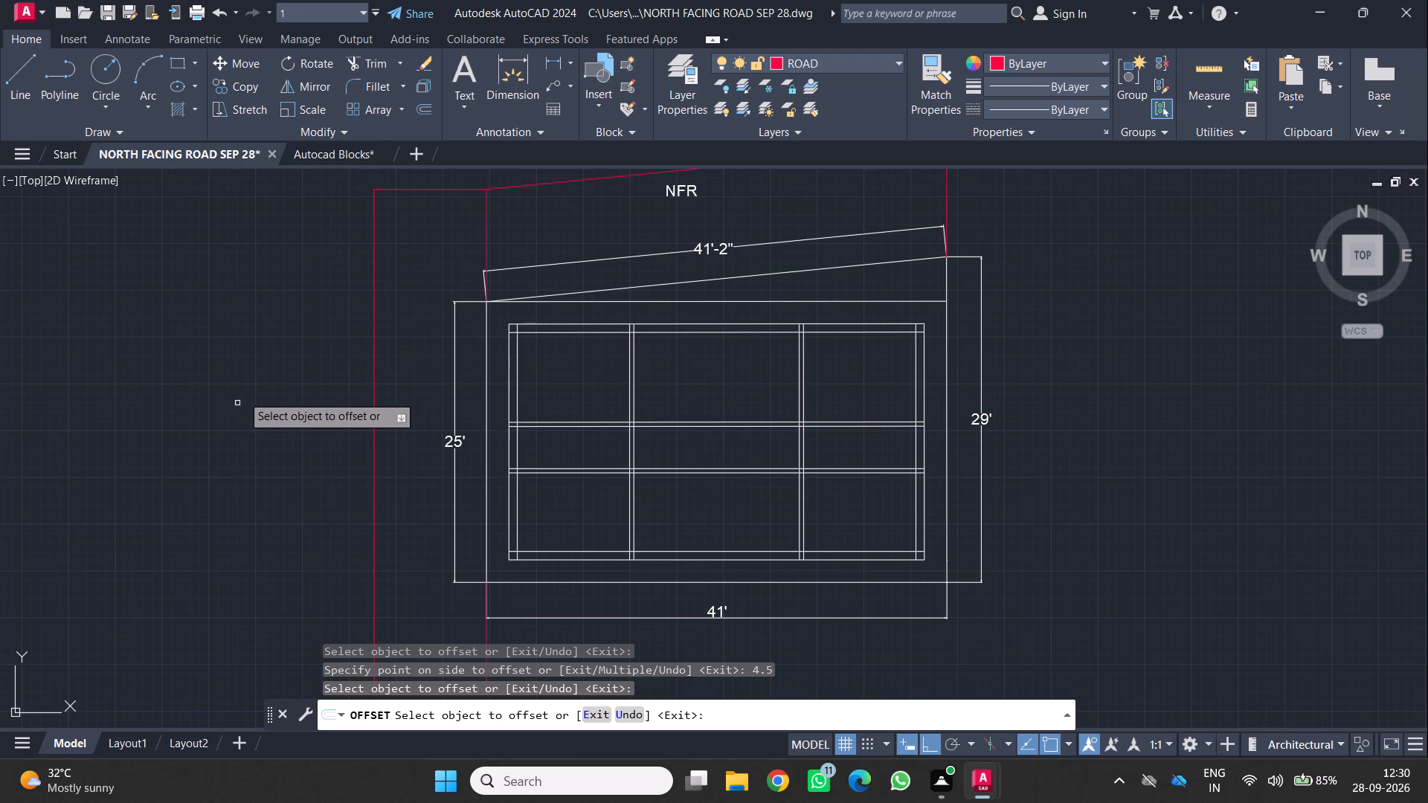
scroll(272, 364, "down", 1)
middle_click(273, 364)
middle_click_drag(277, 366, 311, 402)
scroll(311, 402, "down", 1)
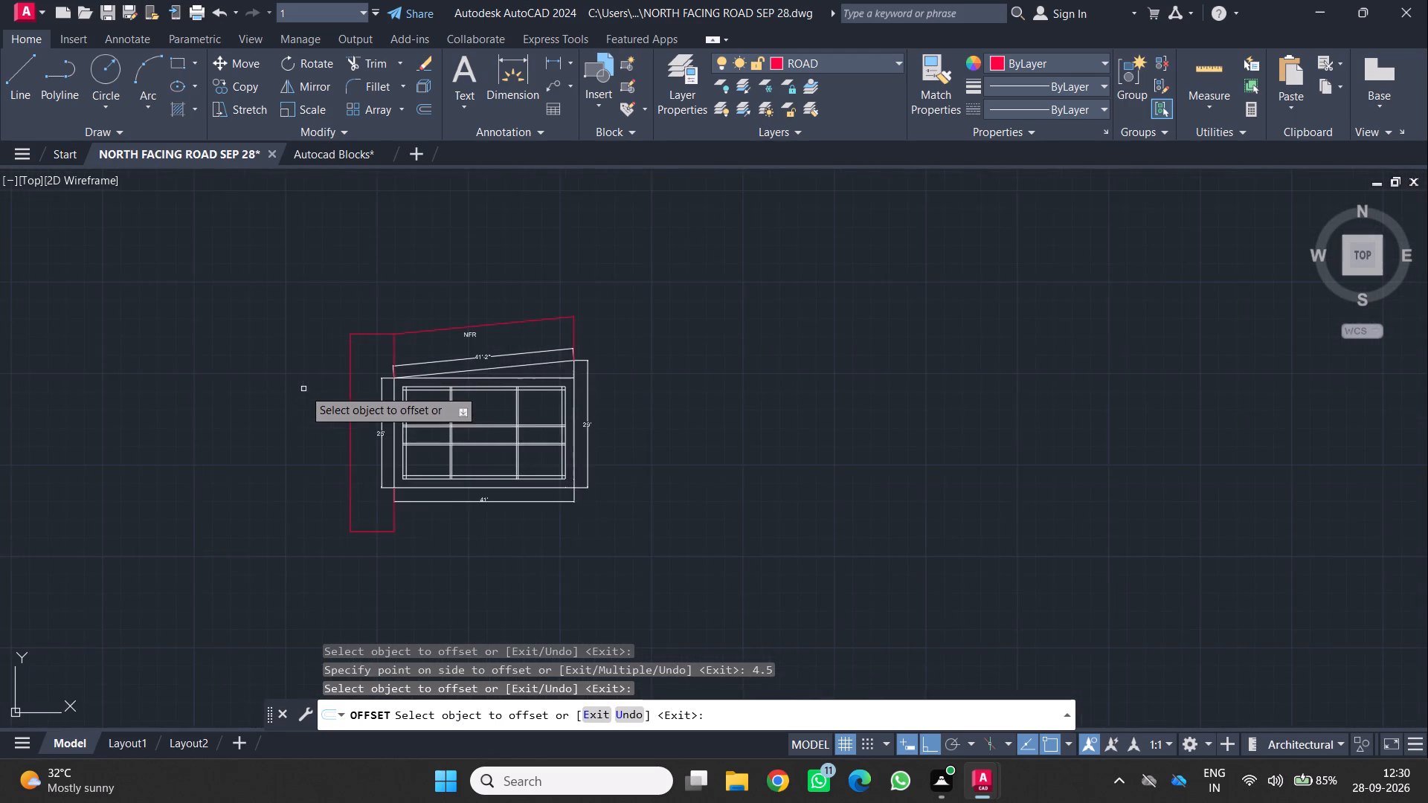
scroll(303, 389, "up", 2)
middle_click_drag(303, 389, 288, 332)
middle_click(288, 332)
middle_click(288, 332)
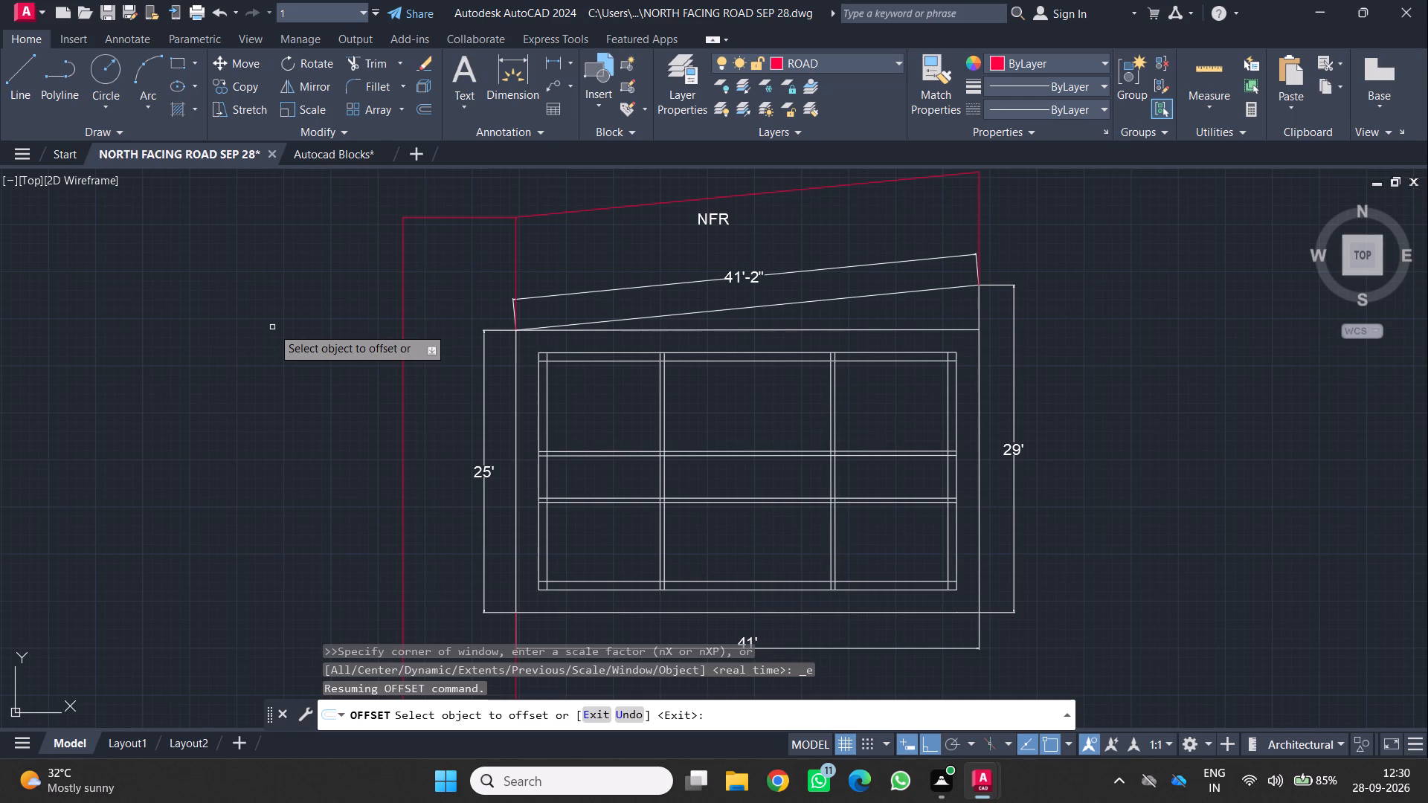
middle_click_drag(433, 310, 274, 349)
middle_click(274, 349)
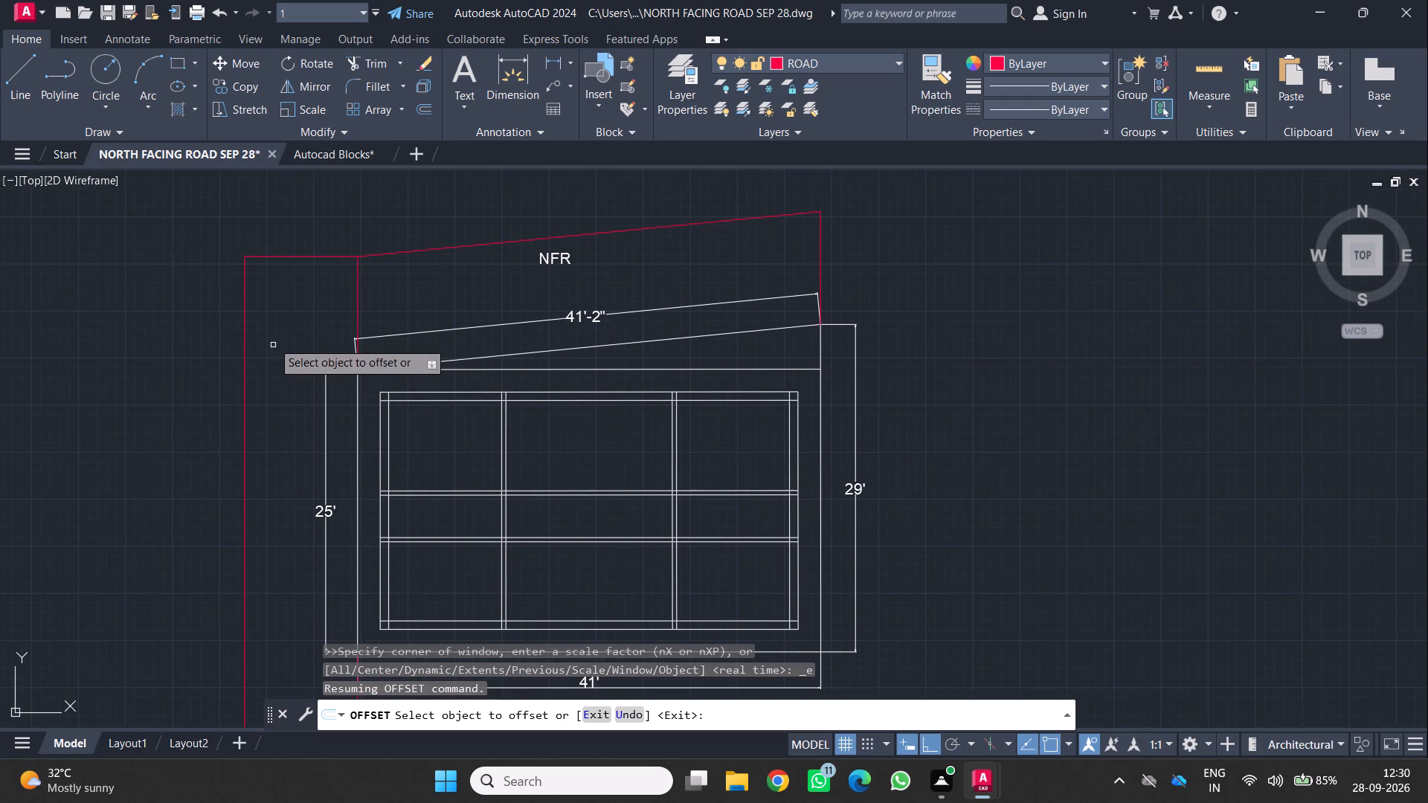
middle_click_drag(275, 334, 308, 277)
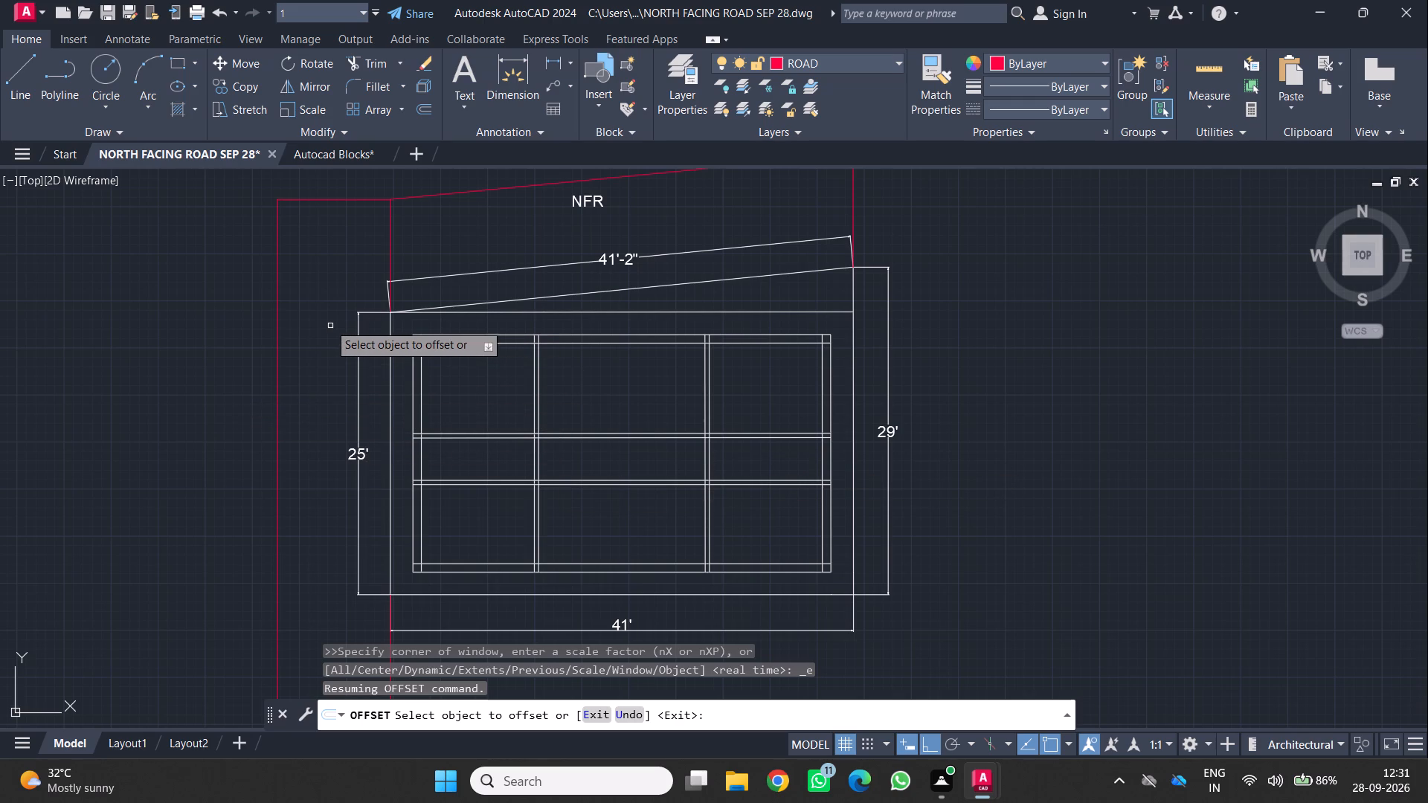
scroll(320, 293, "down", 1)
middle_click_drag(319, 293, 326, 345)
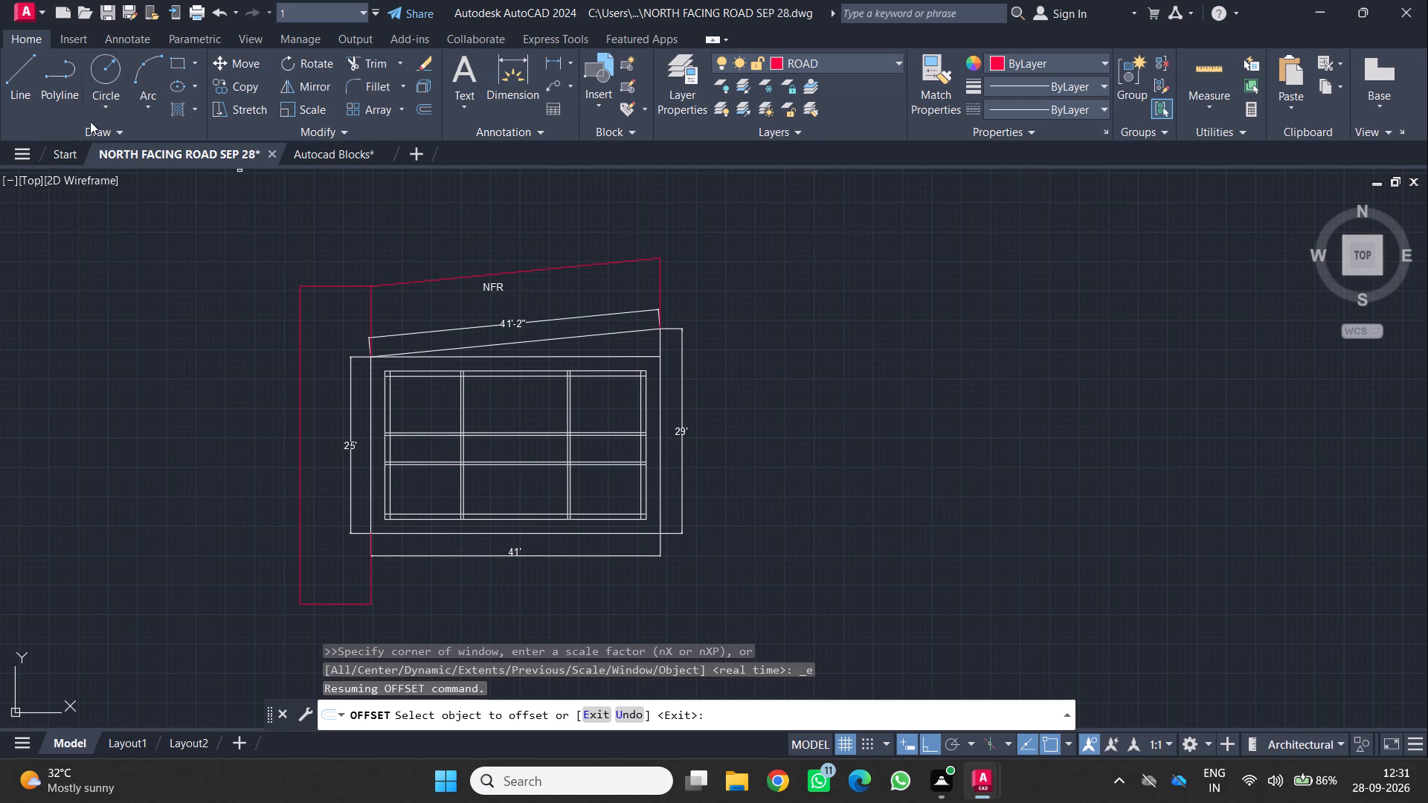
Draw a rectangle about 11' wide in the empty space just north of the west road's top end.
left_click(173, 63)
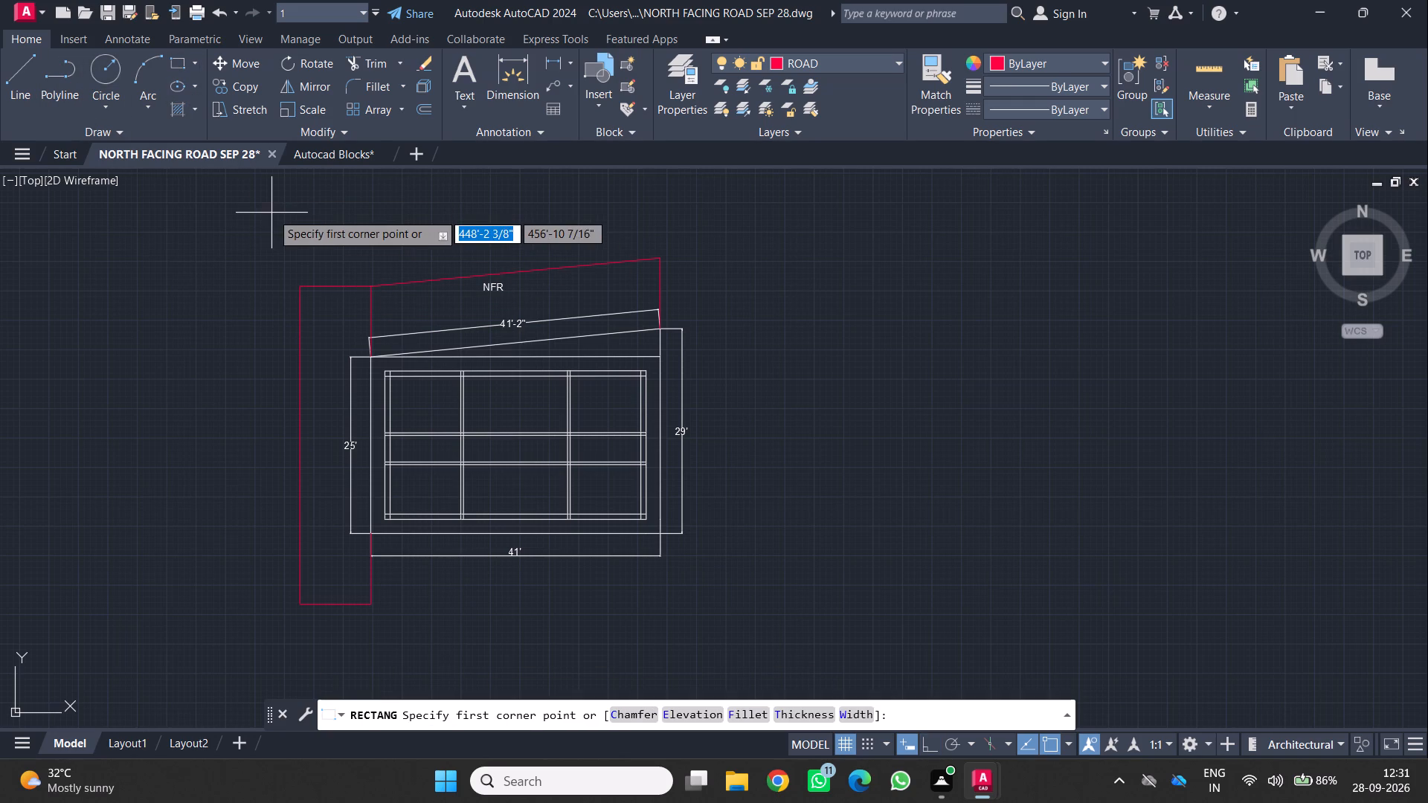
left_click(311, 207)
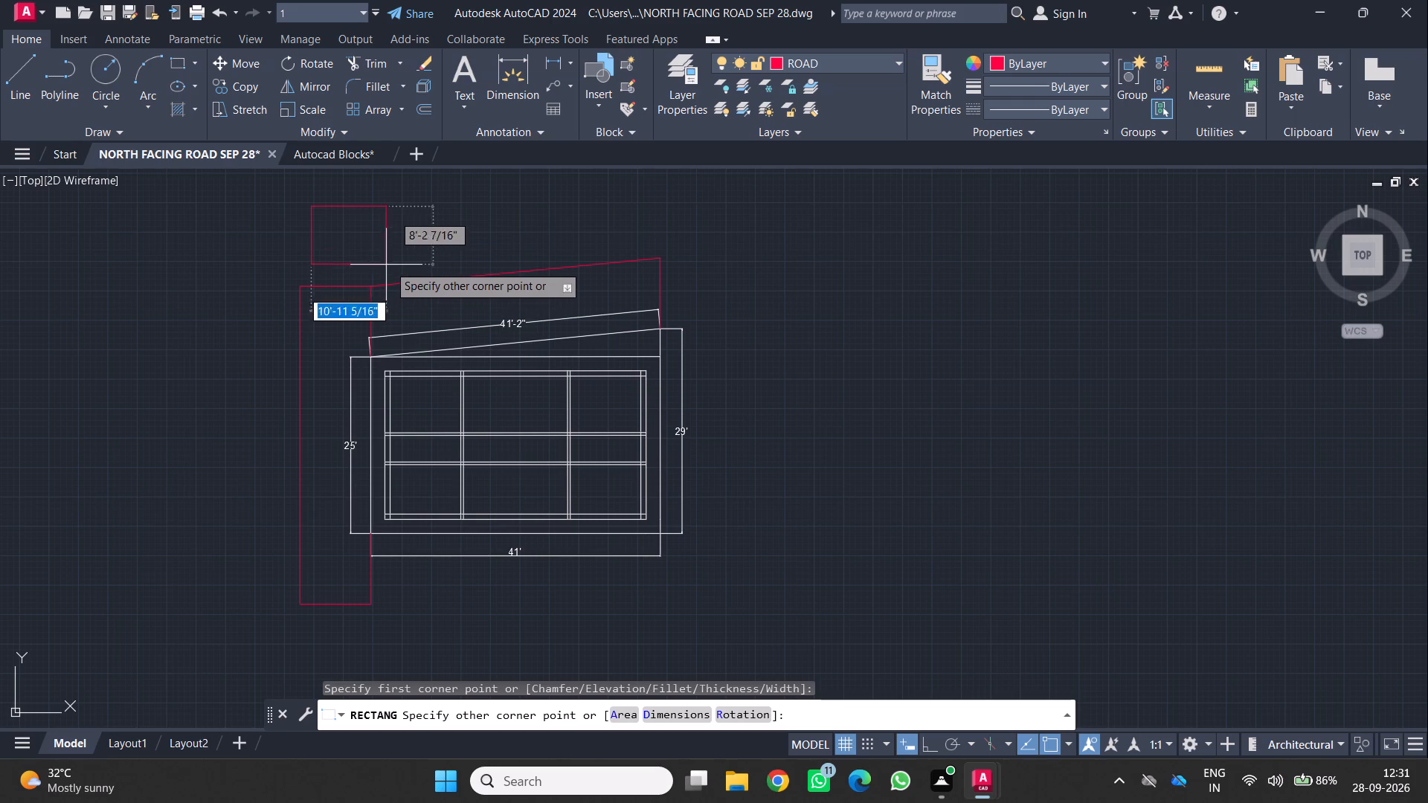
left_click(388, 250)
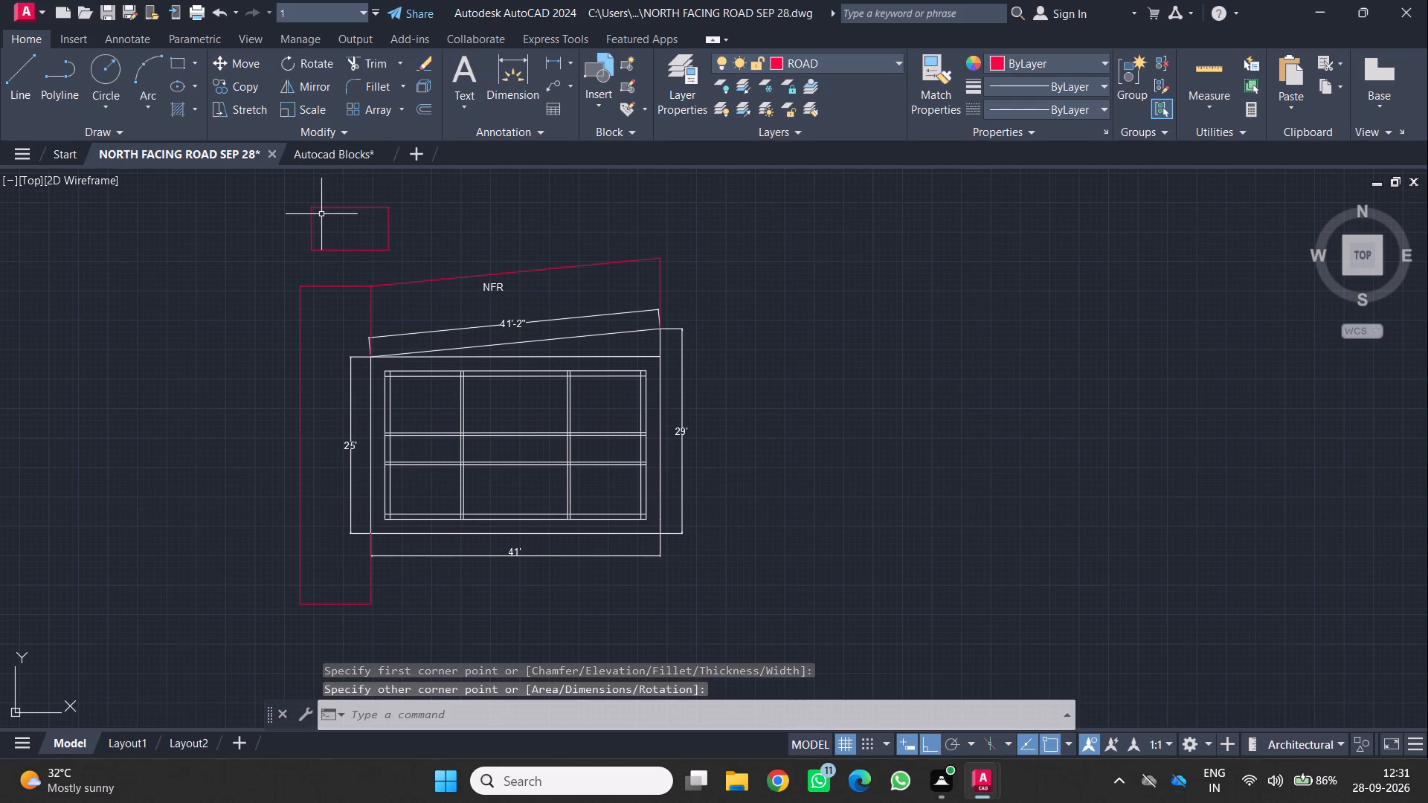
Offset the new rectangle north of the road 5" inward.
left_click(321, 208)
key("o")
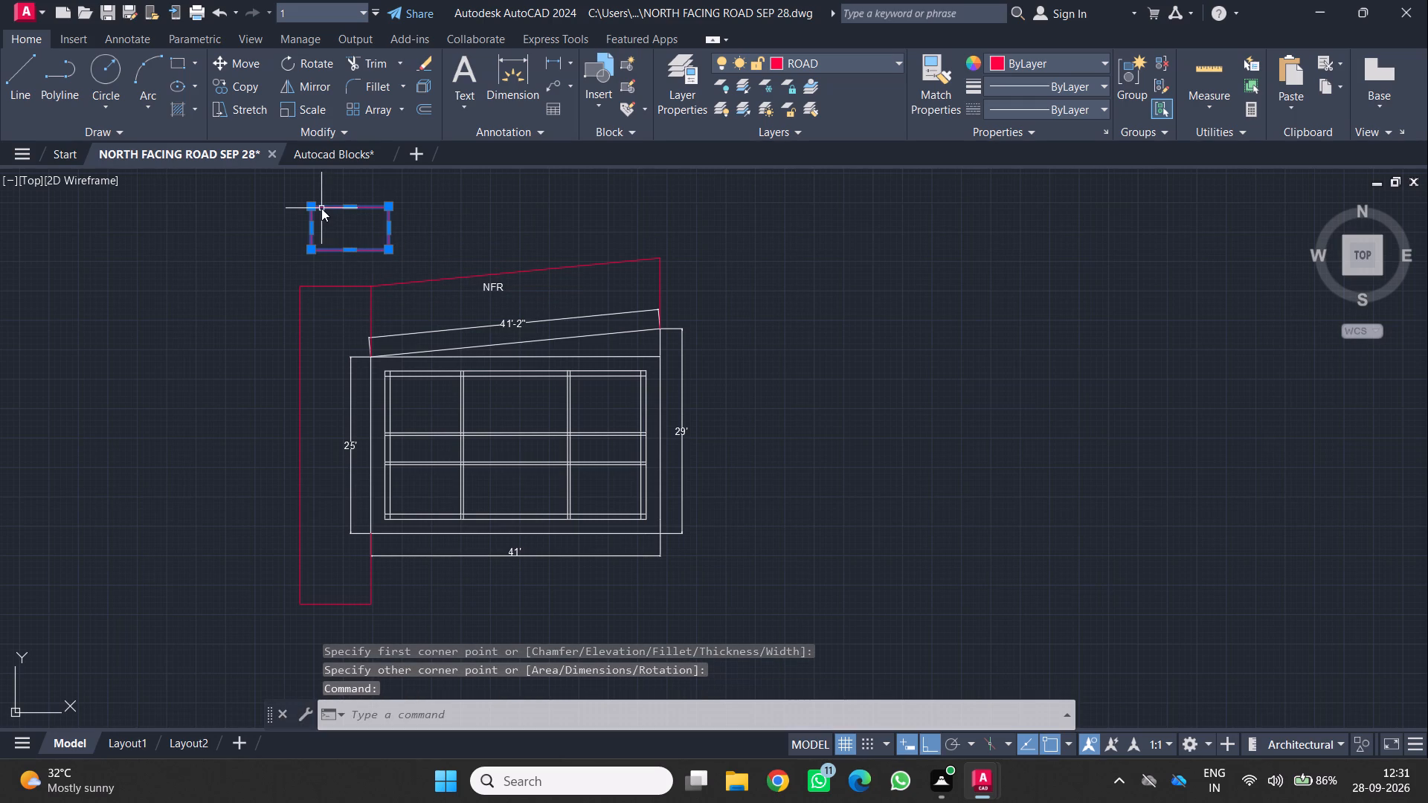
key("Return")
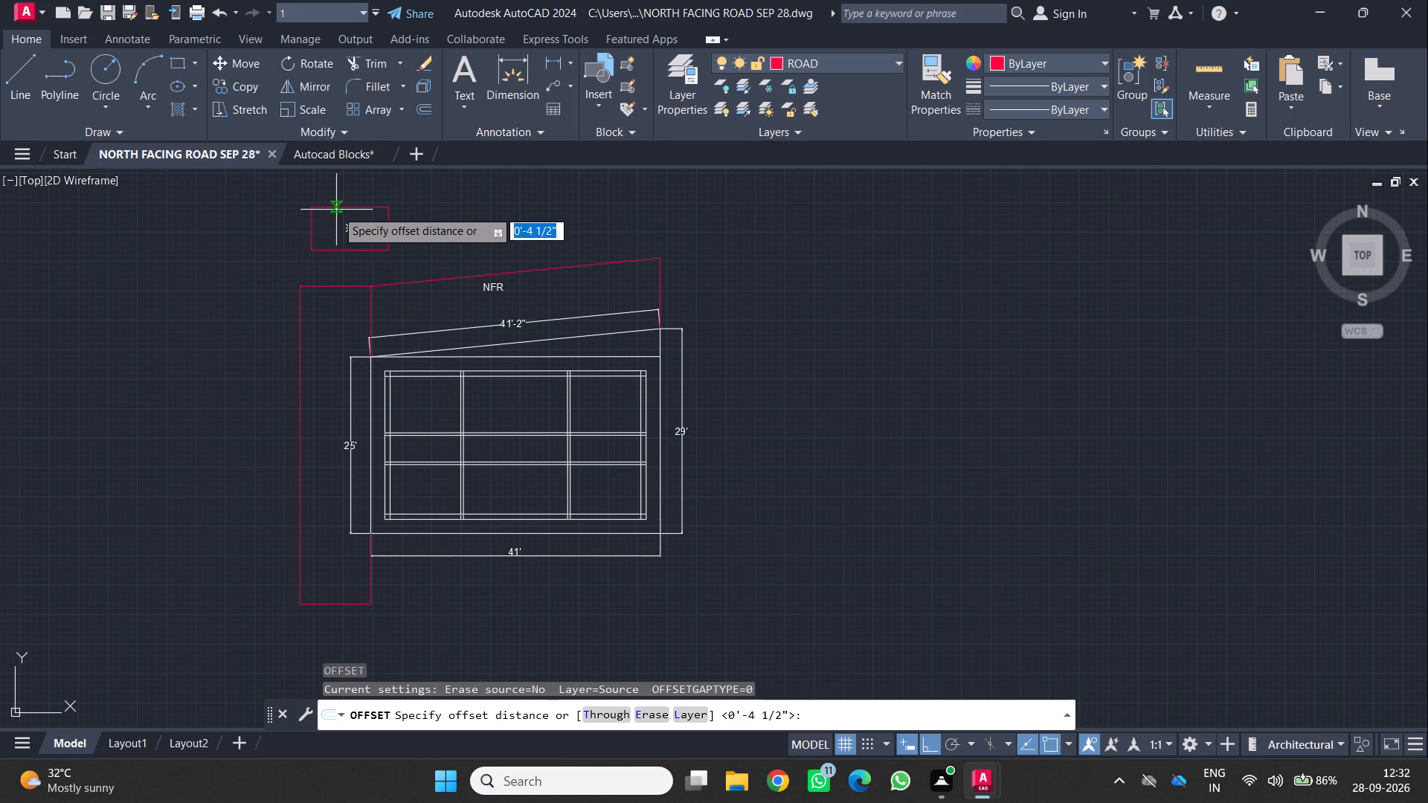
left_click(336, 210)
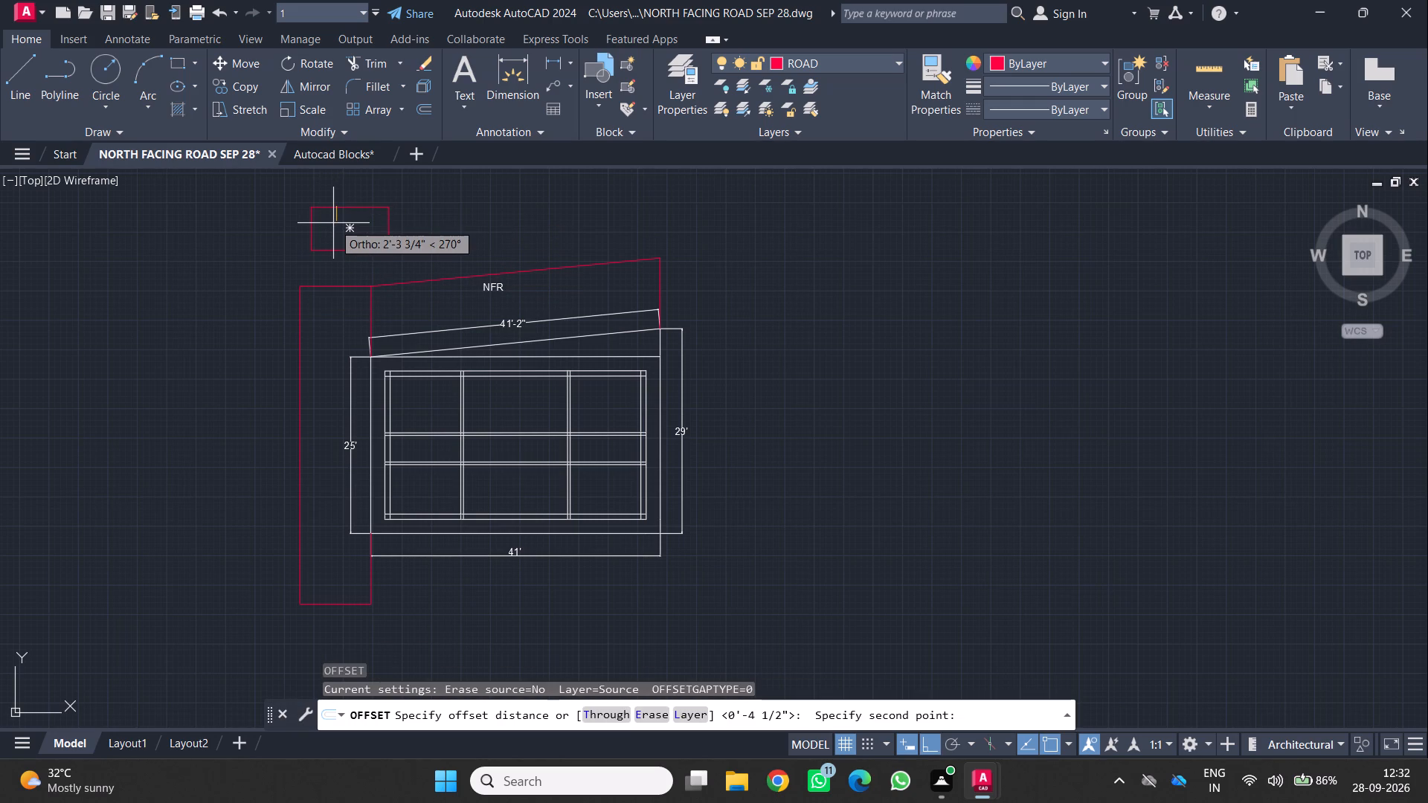
key("2")
key("Return")
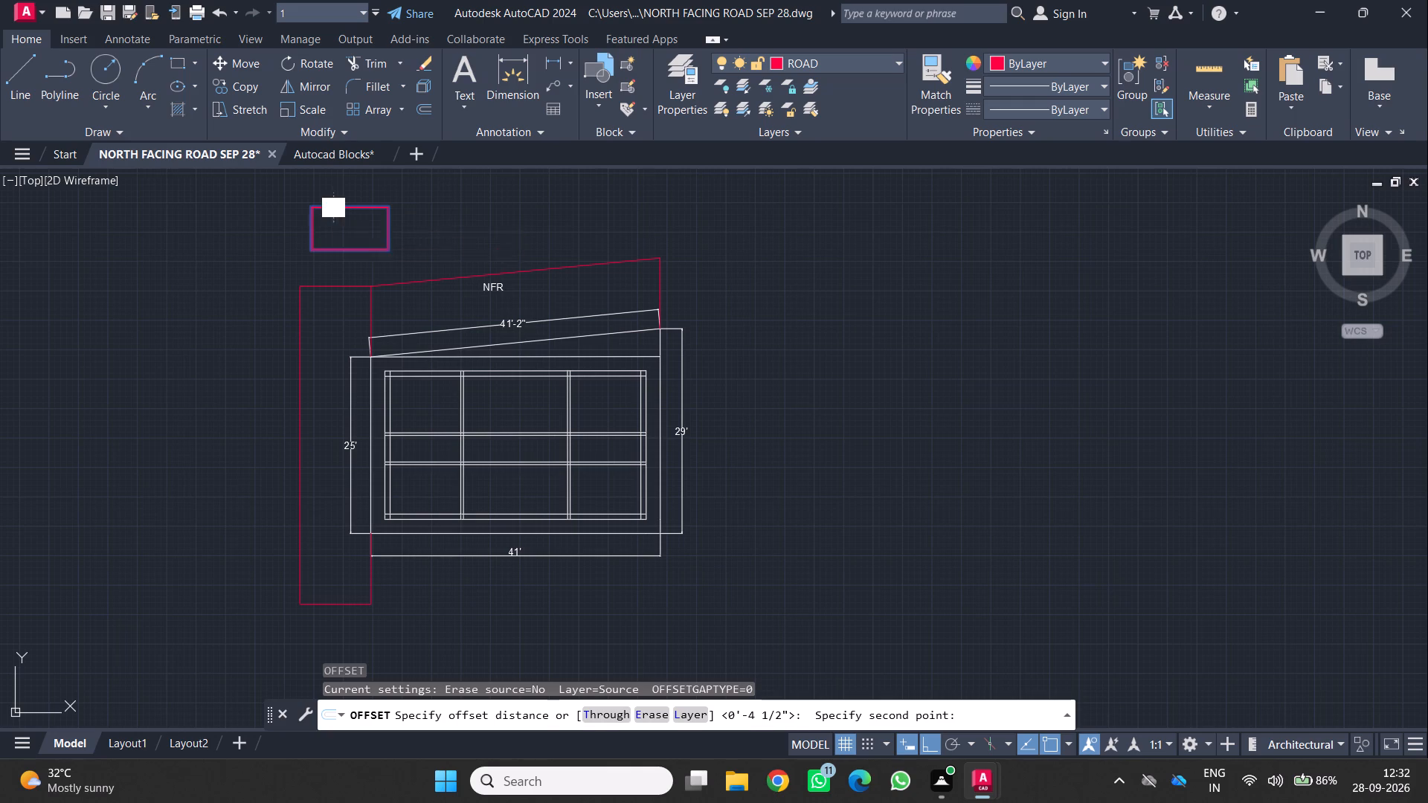
scroll(333, 223, "up", 2)
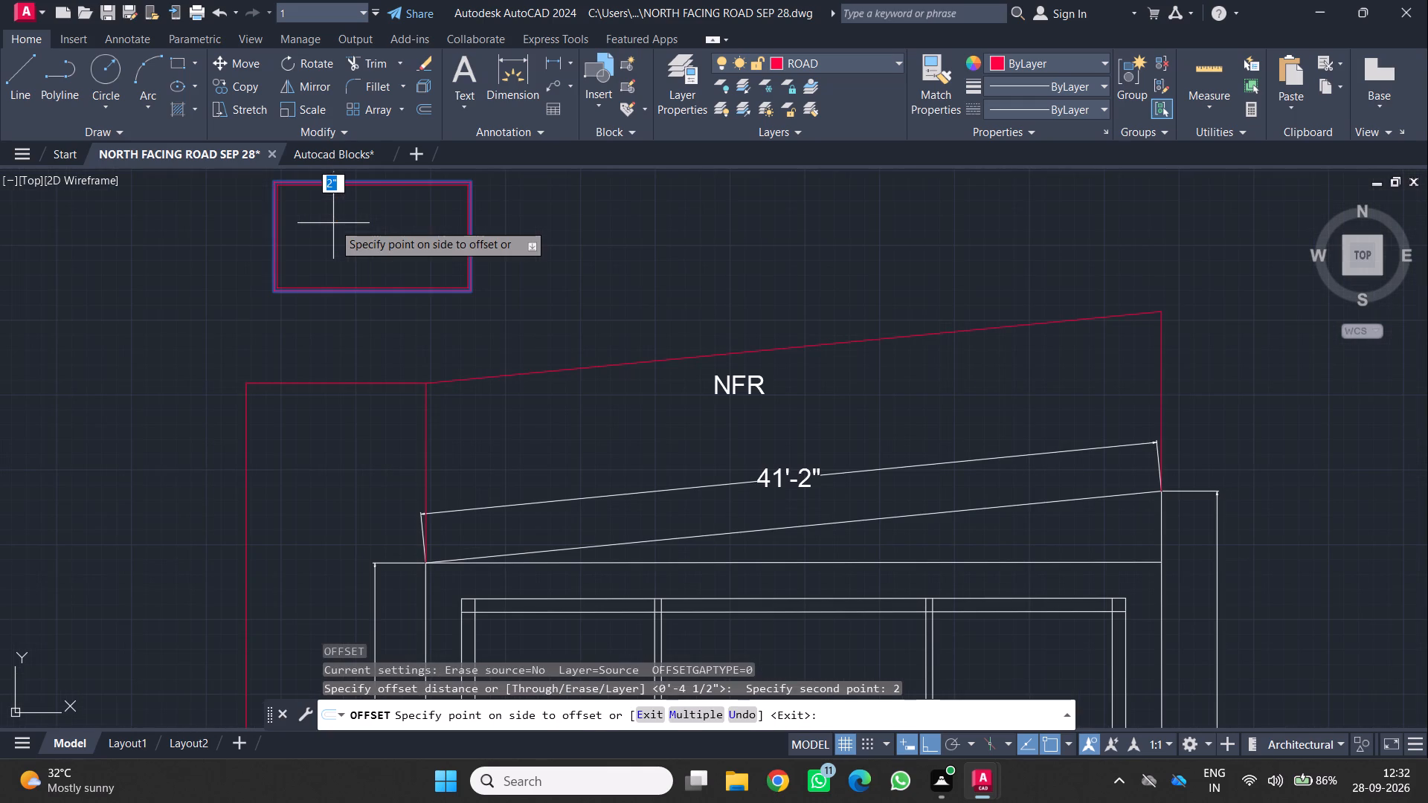
key("5")
key("Return")
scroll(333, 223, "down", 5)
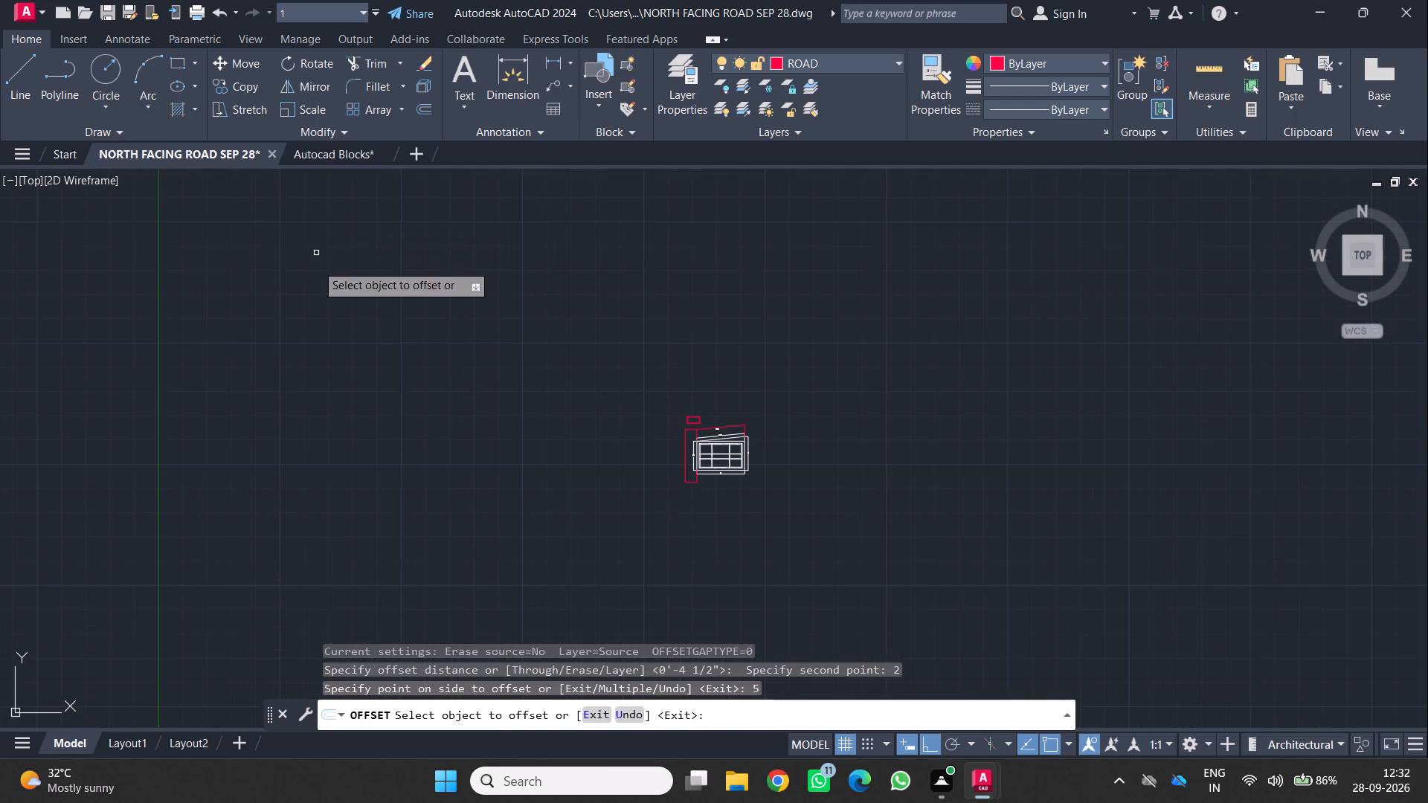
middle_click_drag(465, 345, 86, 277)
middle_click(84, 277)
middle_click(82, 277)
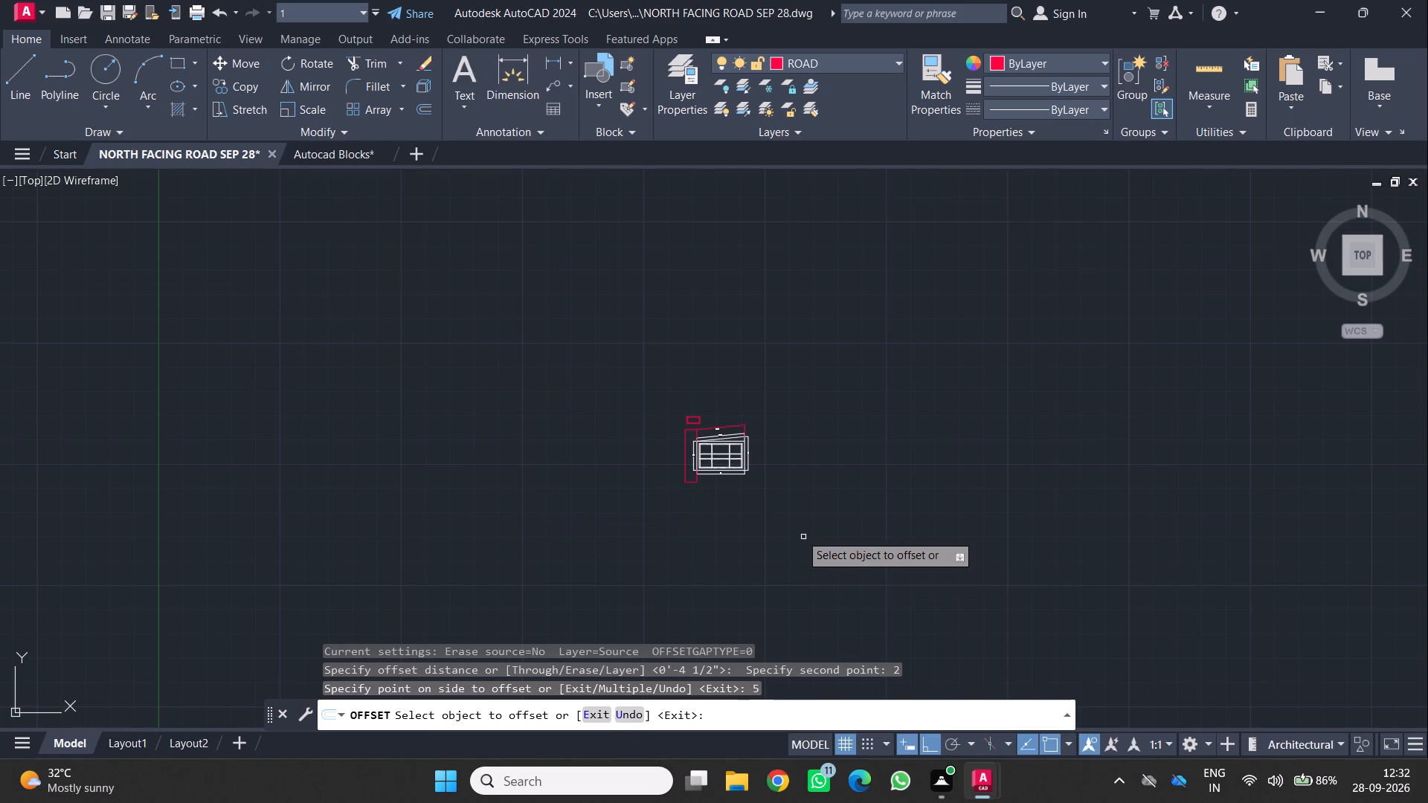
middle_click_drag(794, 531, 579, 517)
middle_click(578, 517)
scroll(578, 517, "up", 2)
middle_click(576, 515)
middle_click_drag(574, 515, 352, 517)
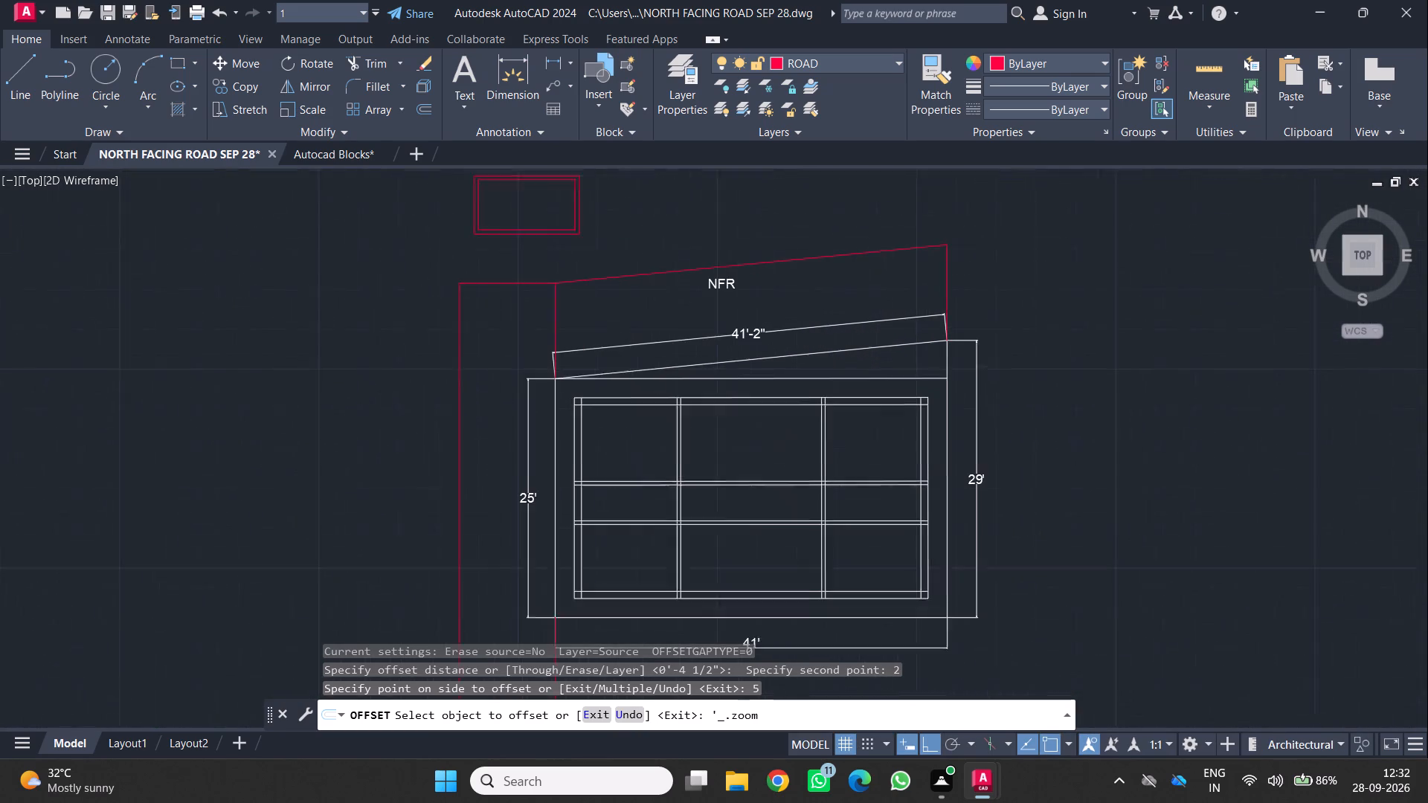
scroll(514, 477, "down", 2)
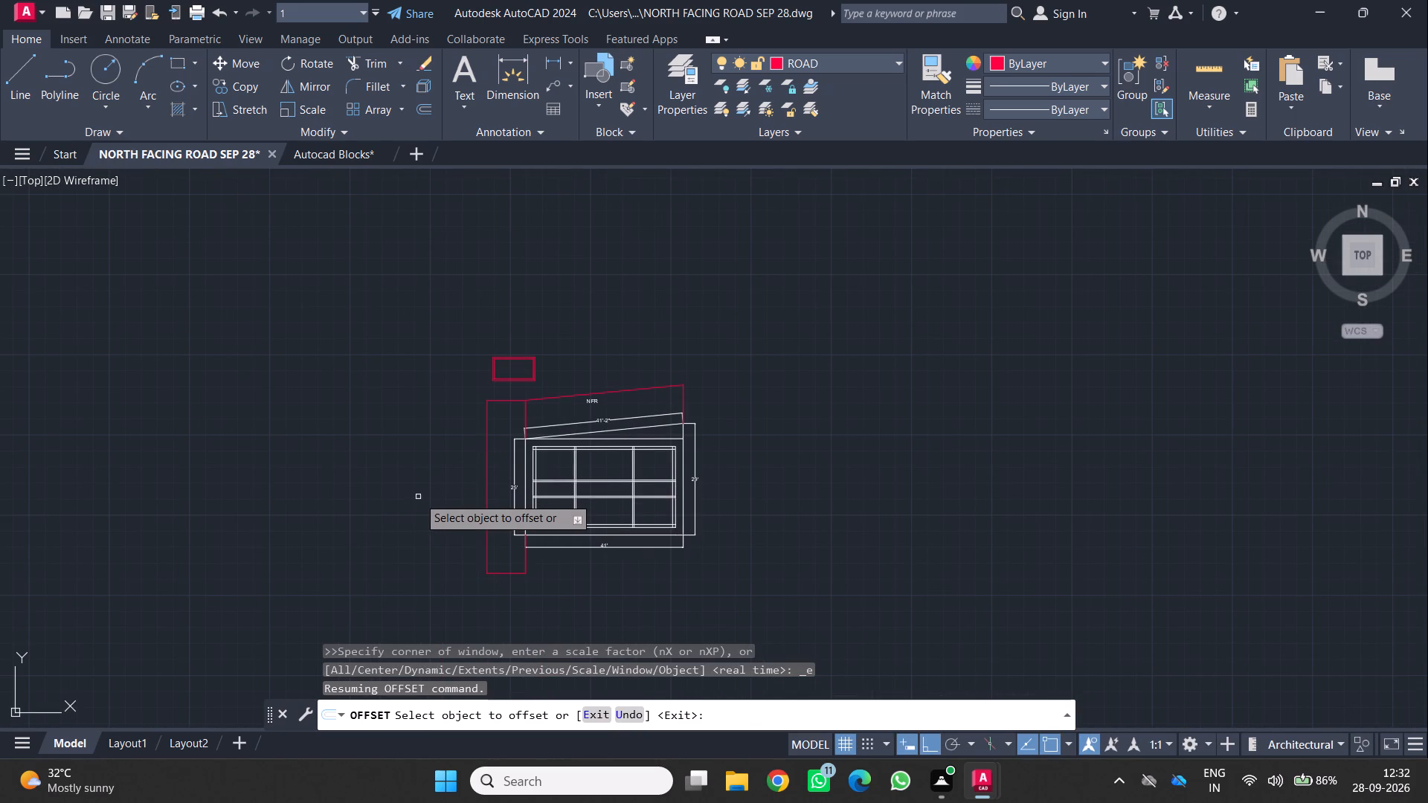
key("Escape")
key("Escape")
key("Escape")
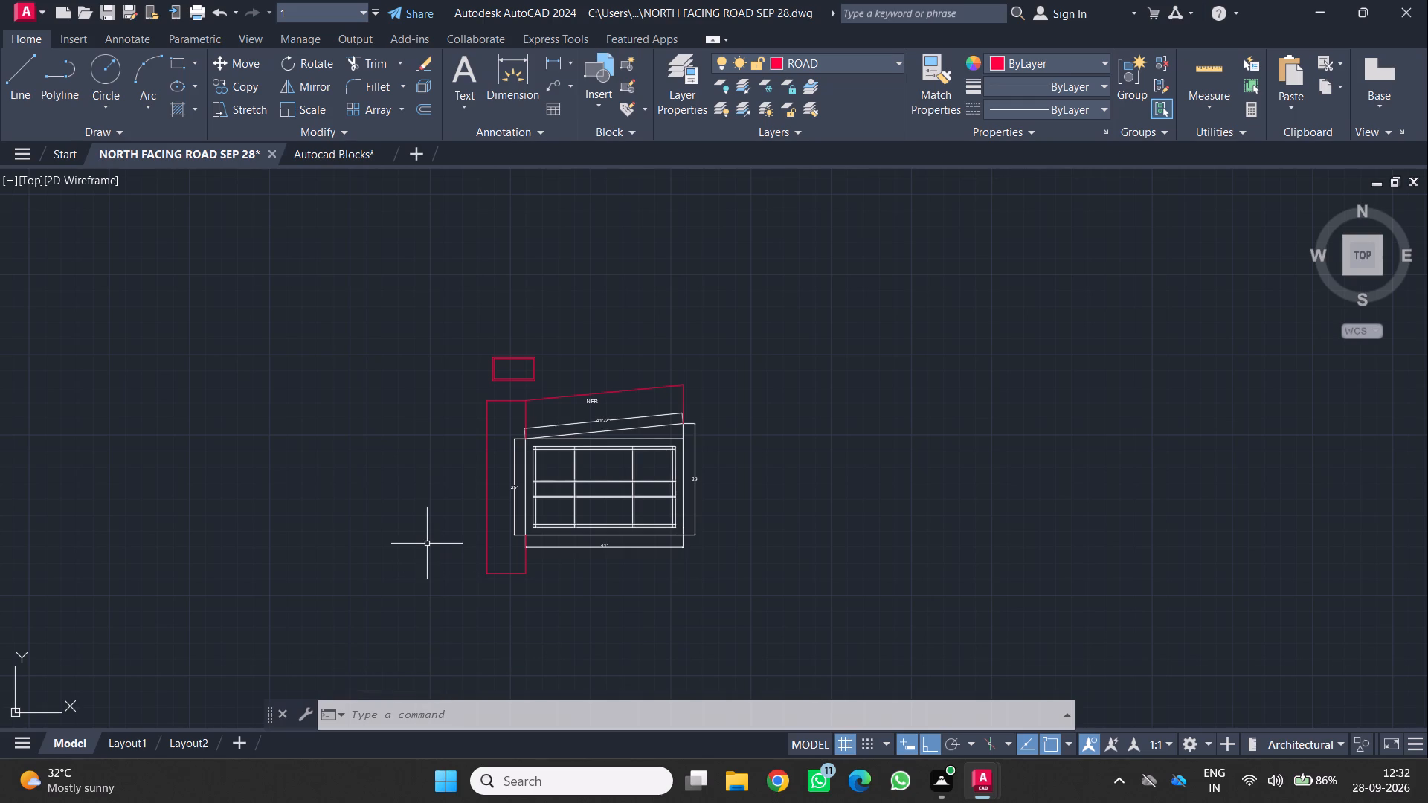
Browse the Autocad Blocks drawing for its north-arrow and compass symbols.
left_click(343, 154)
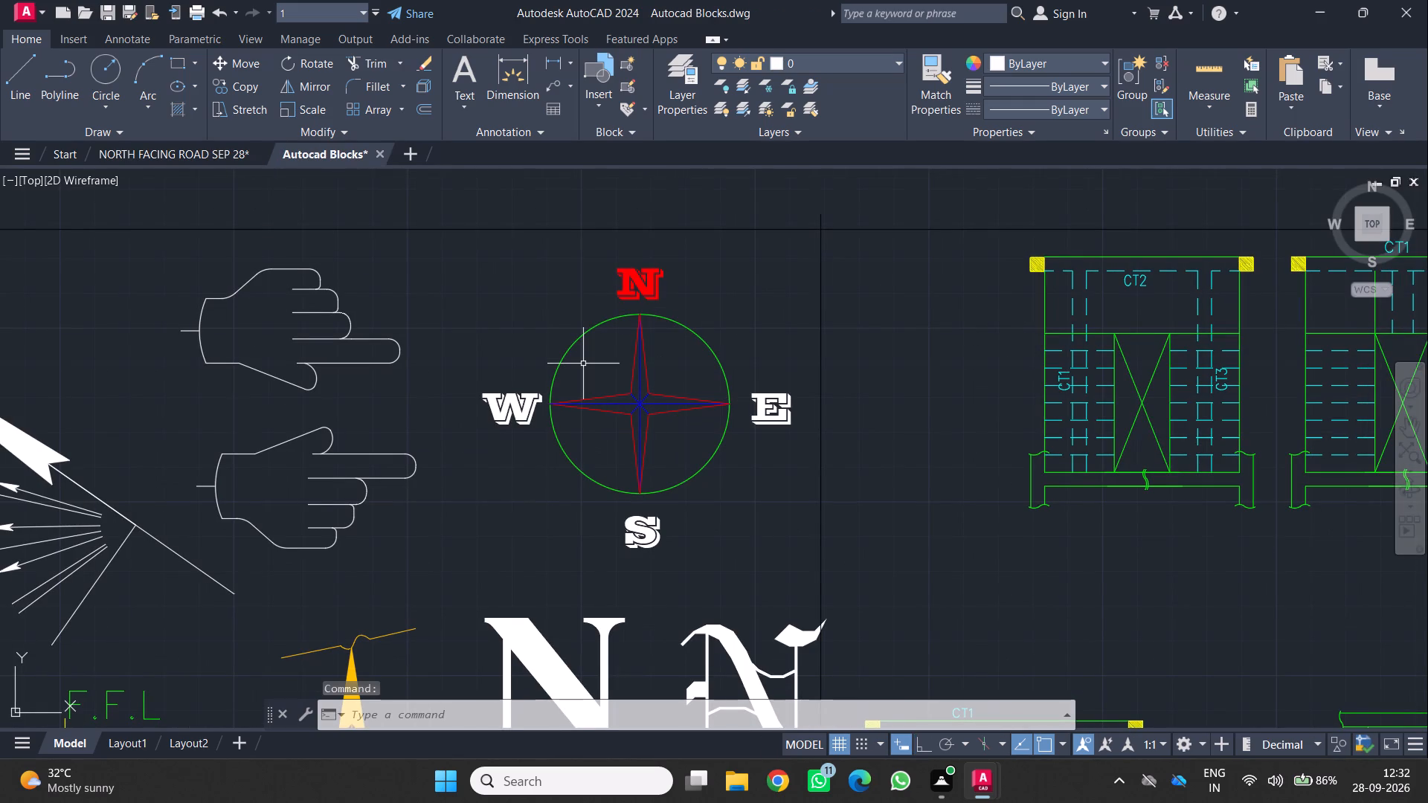
scroll(539, 396, "down", 2)
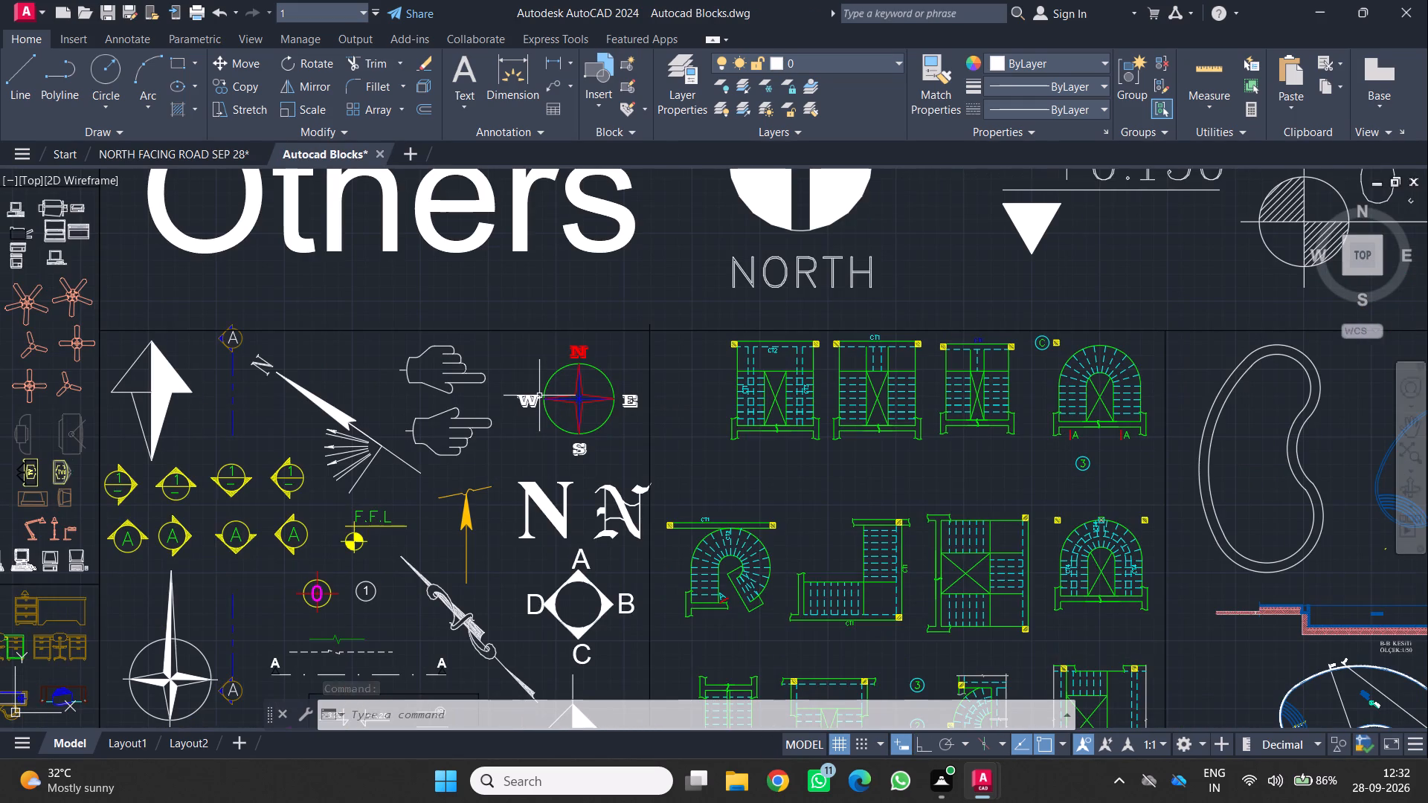
scroll(394, 375, "down", 2)
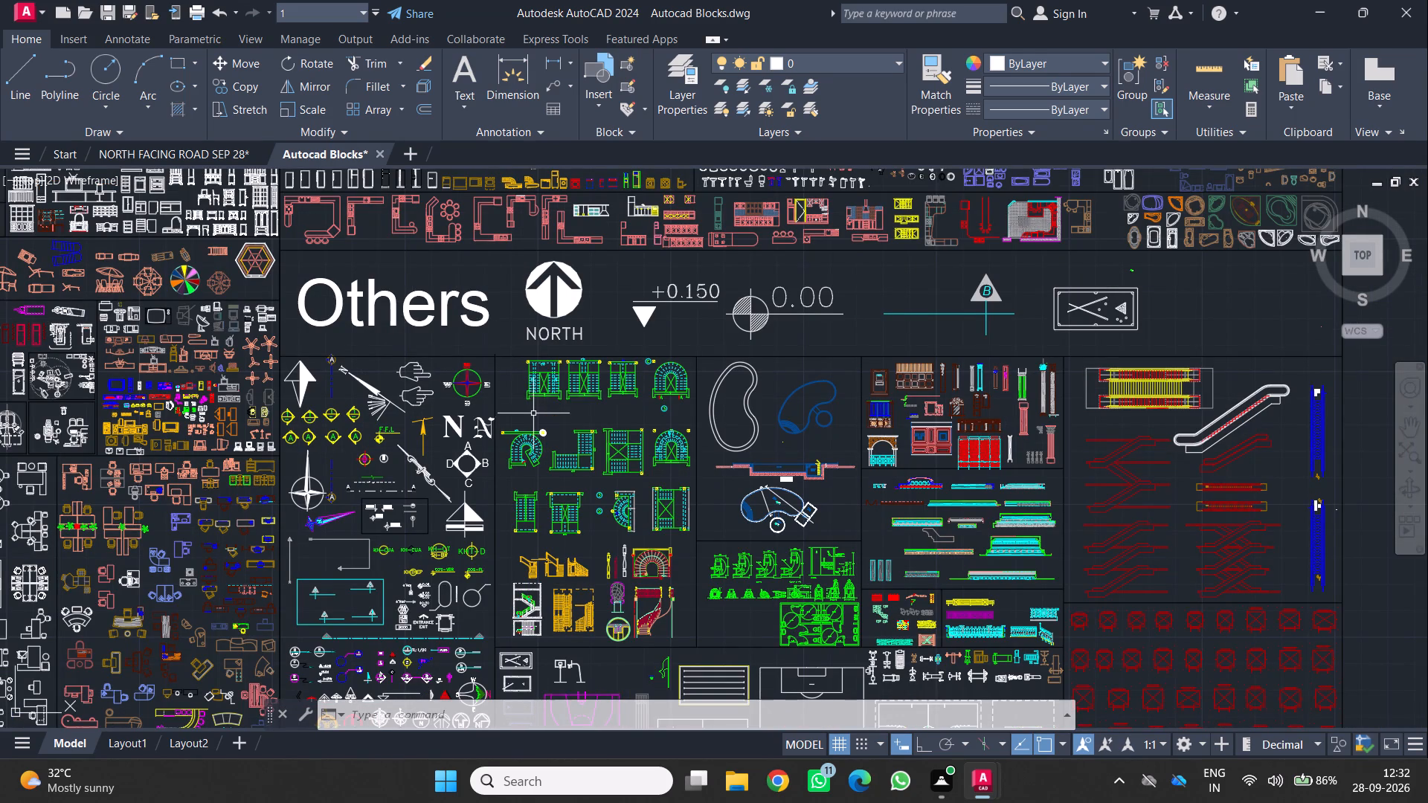
scroll(435, 436, "up", 1)
middle_click_drag(434, 435, 448, 313)
middle_click_drag(338, 531, 349, 364)
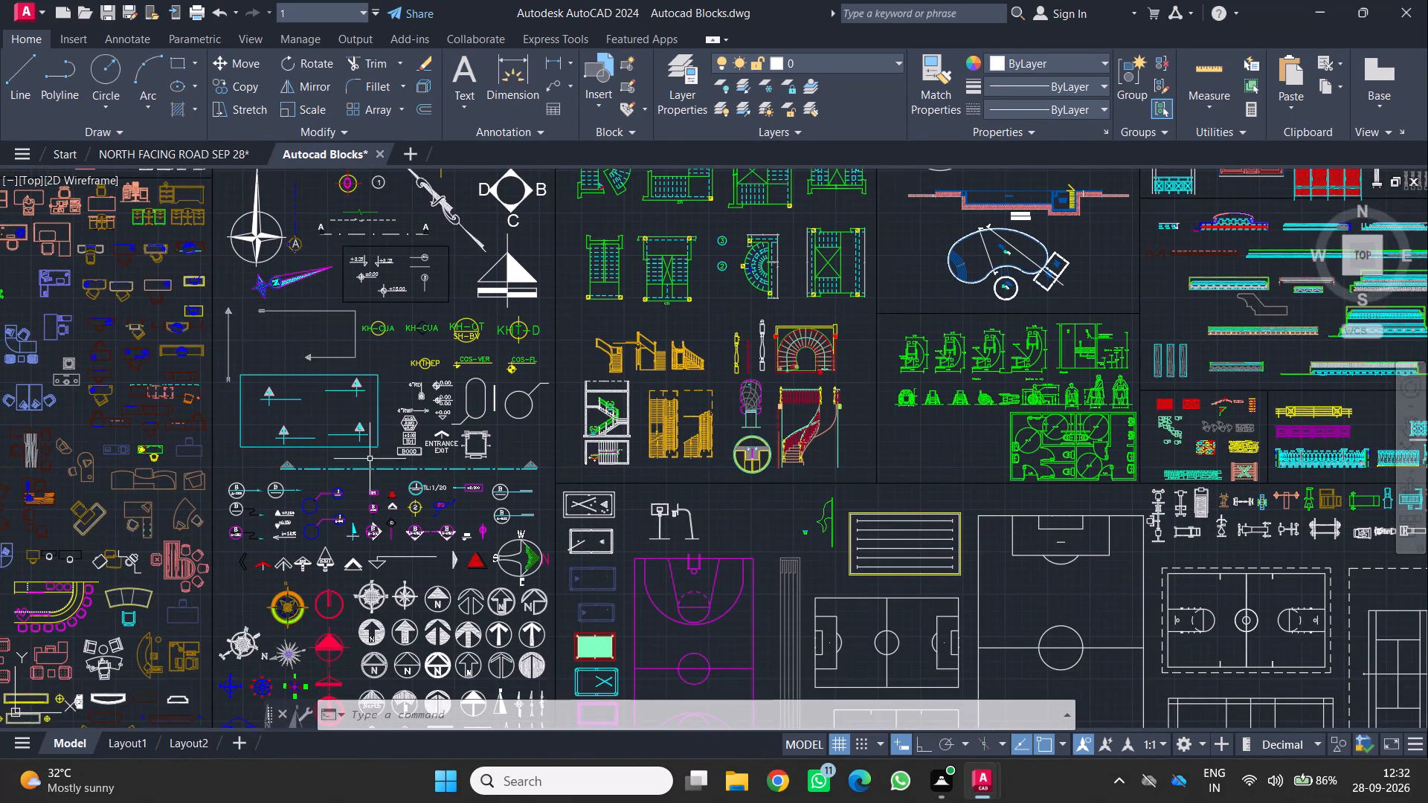
middle_click(440, 591)
middle_click(433, 587)
middle_click_drag(431, 569, 446, 457)
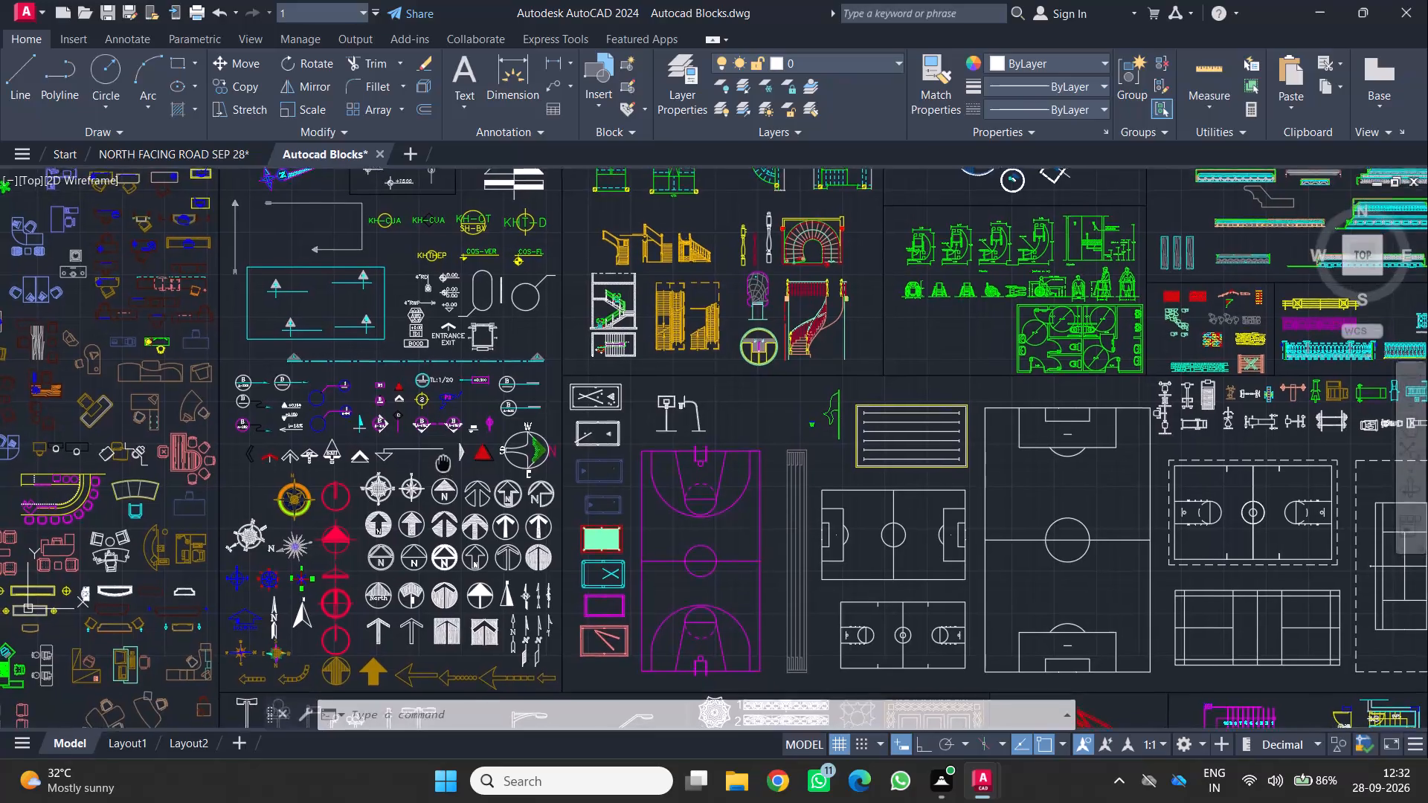
middle_click_drag(446, 457, 448, 455)
scroll(161, 743, "up", 1)
scroll(216, 592, "up", 2)
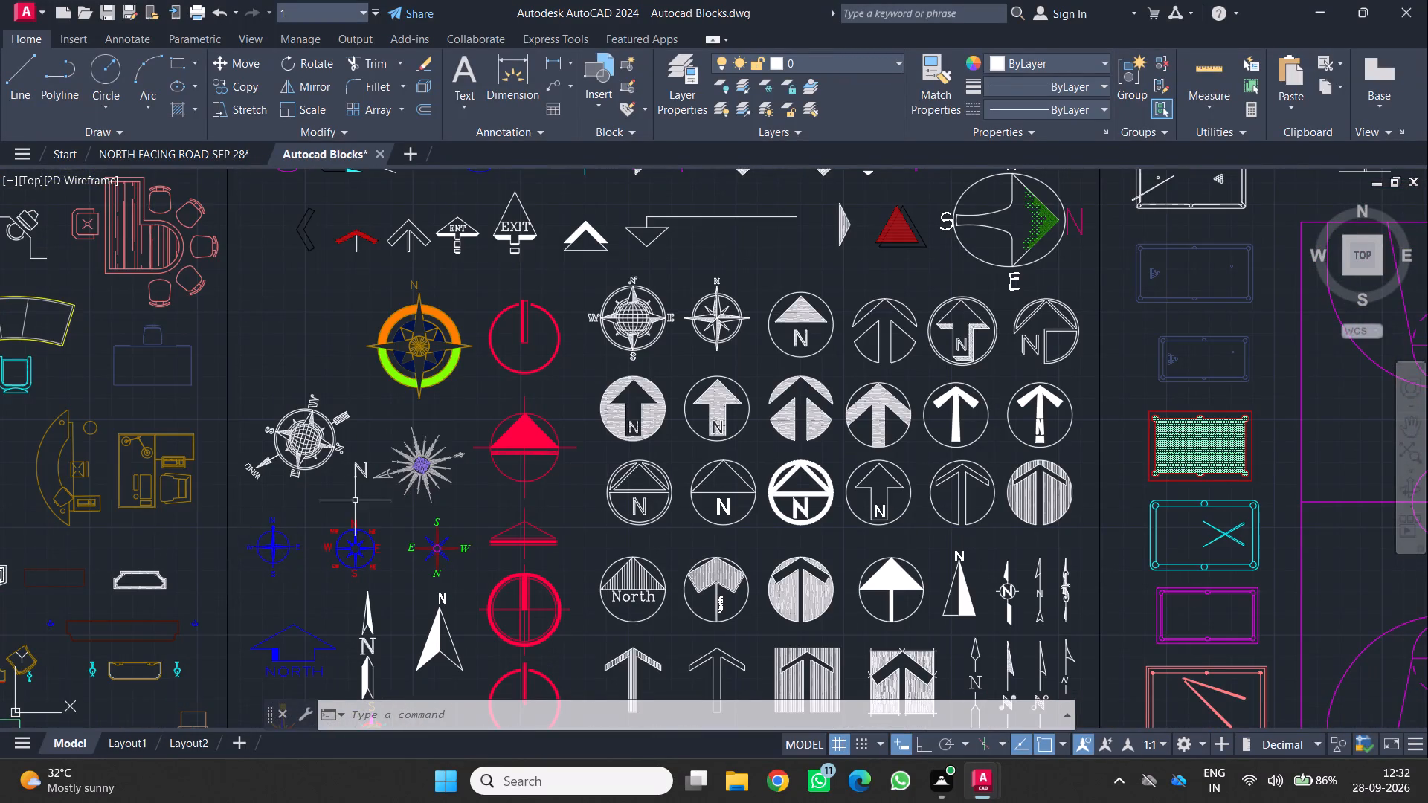
scroll(353, 485, "up", 2)
scroll(342, 494, "down", 1)
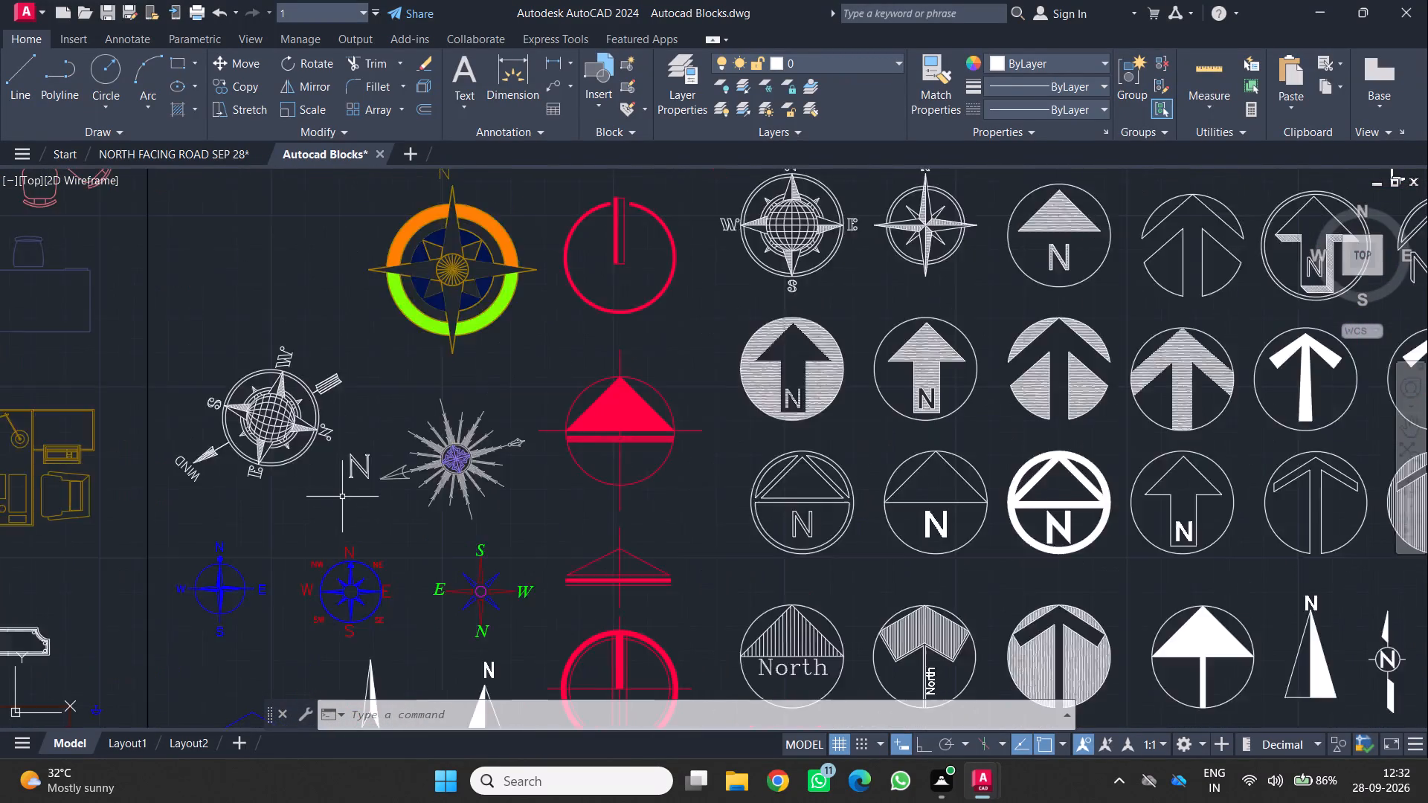
scroll(341, 497, "down", 1)
scroll(387, 483, "up", 2)
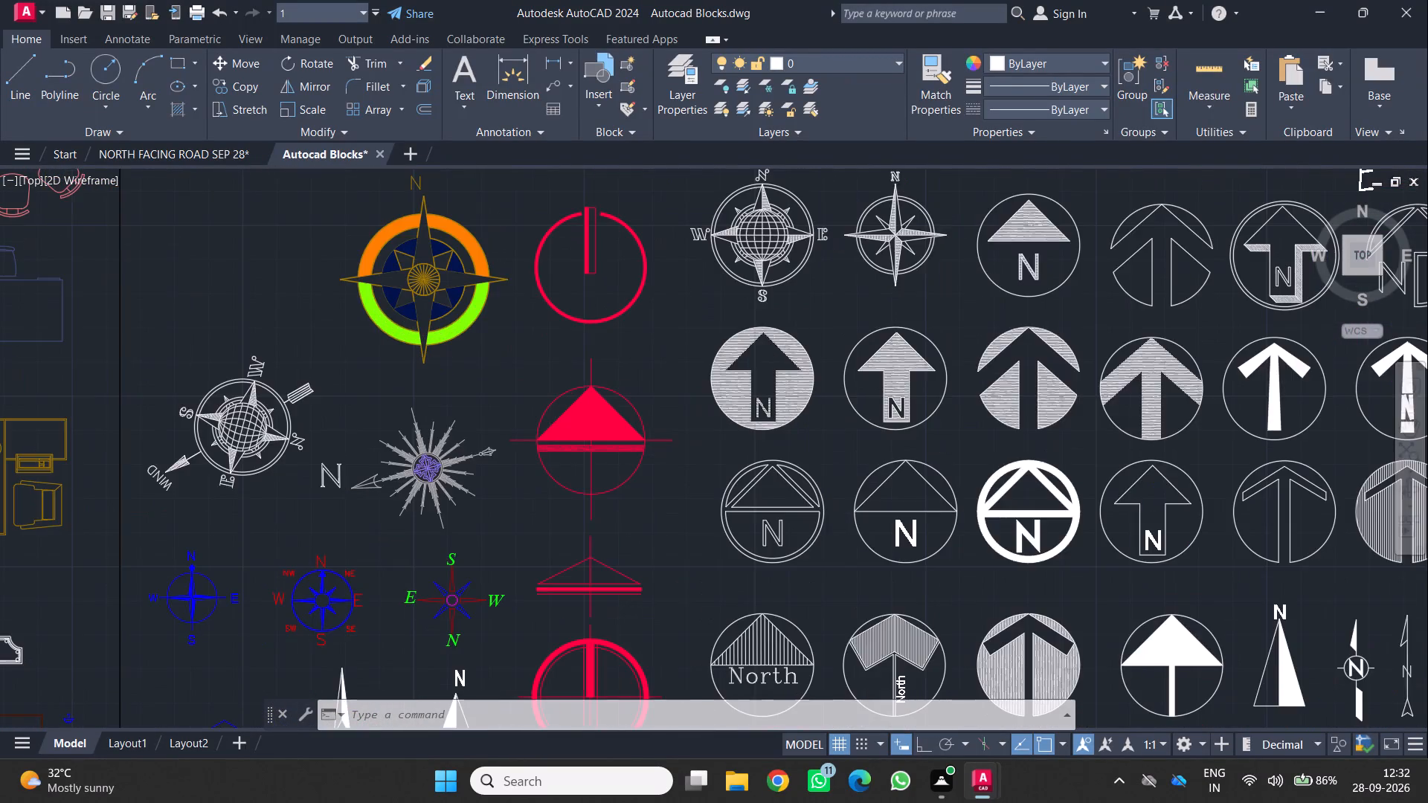
scroll(387, 483, "down", 2)
middle_click_drag(344, 560, 398, 503)
middle_click(399, 503)
middle_click(401, 498)
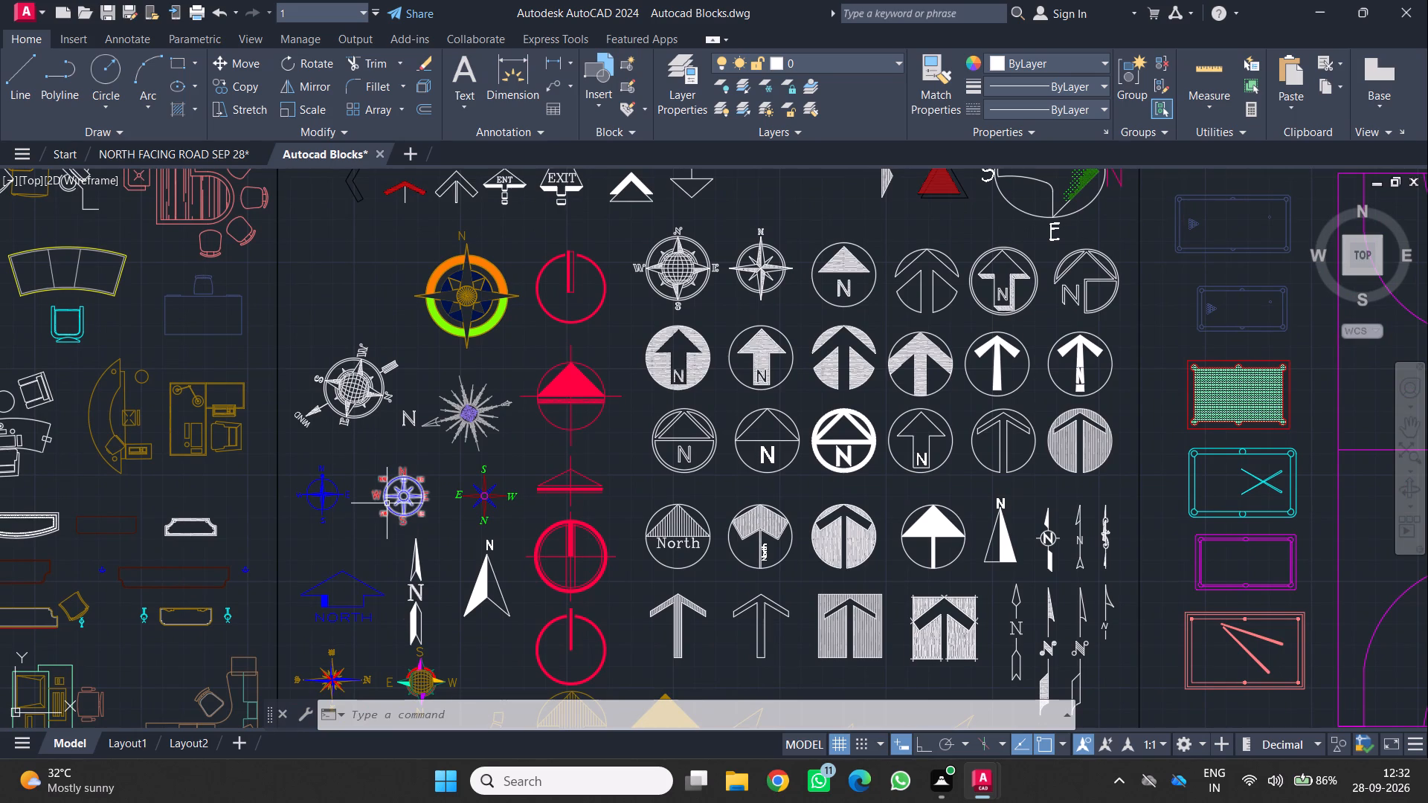
Copy the blue compass with red direction letters into the NORTH FACING ROAD SEP 28 drawing, in the empty space east of the north road.
left_click(387, 503)
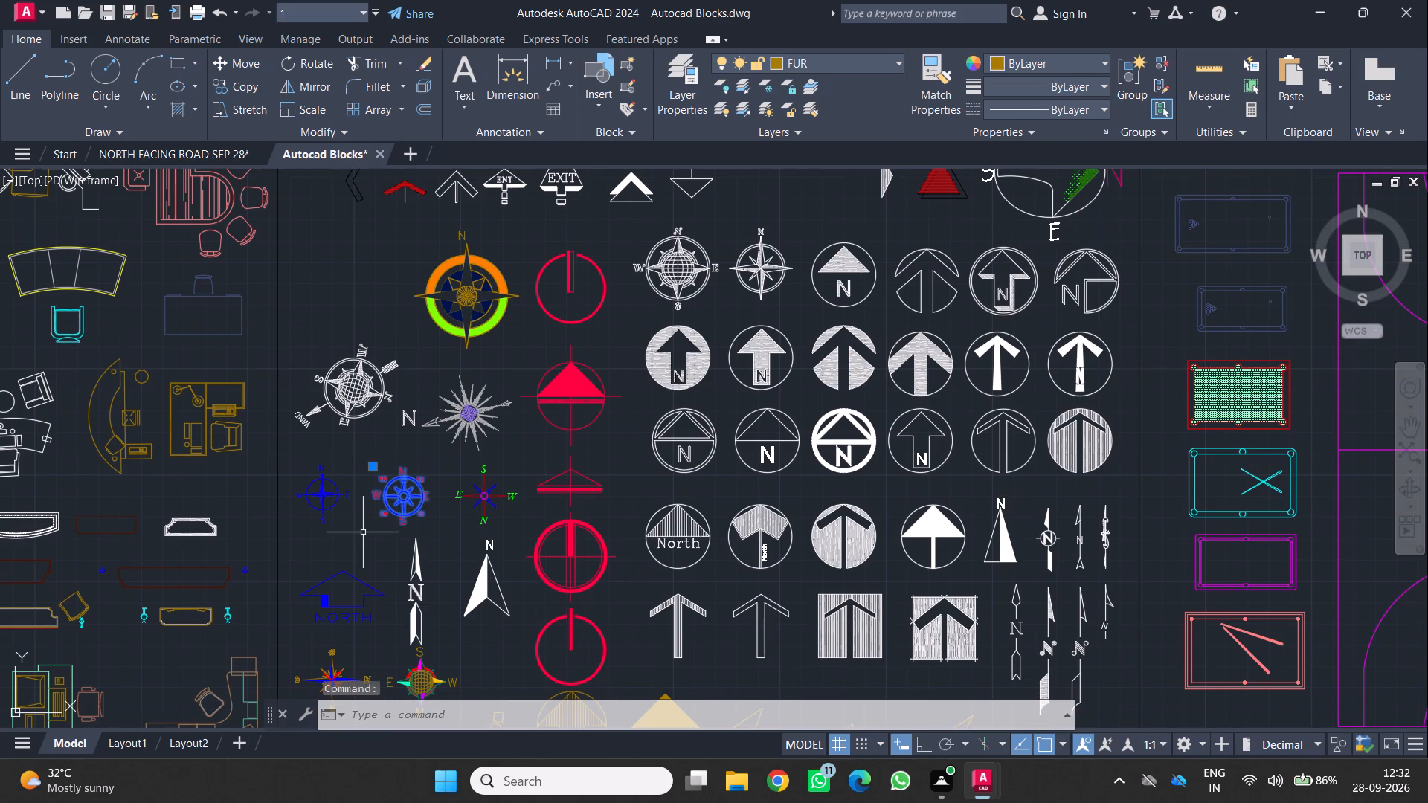
key("ctrl+c")
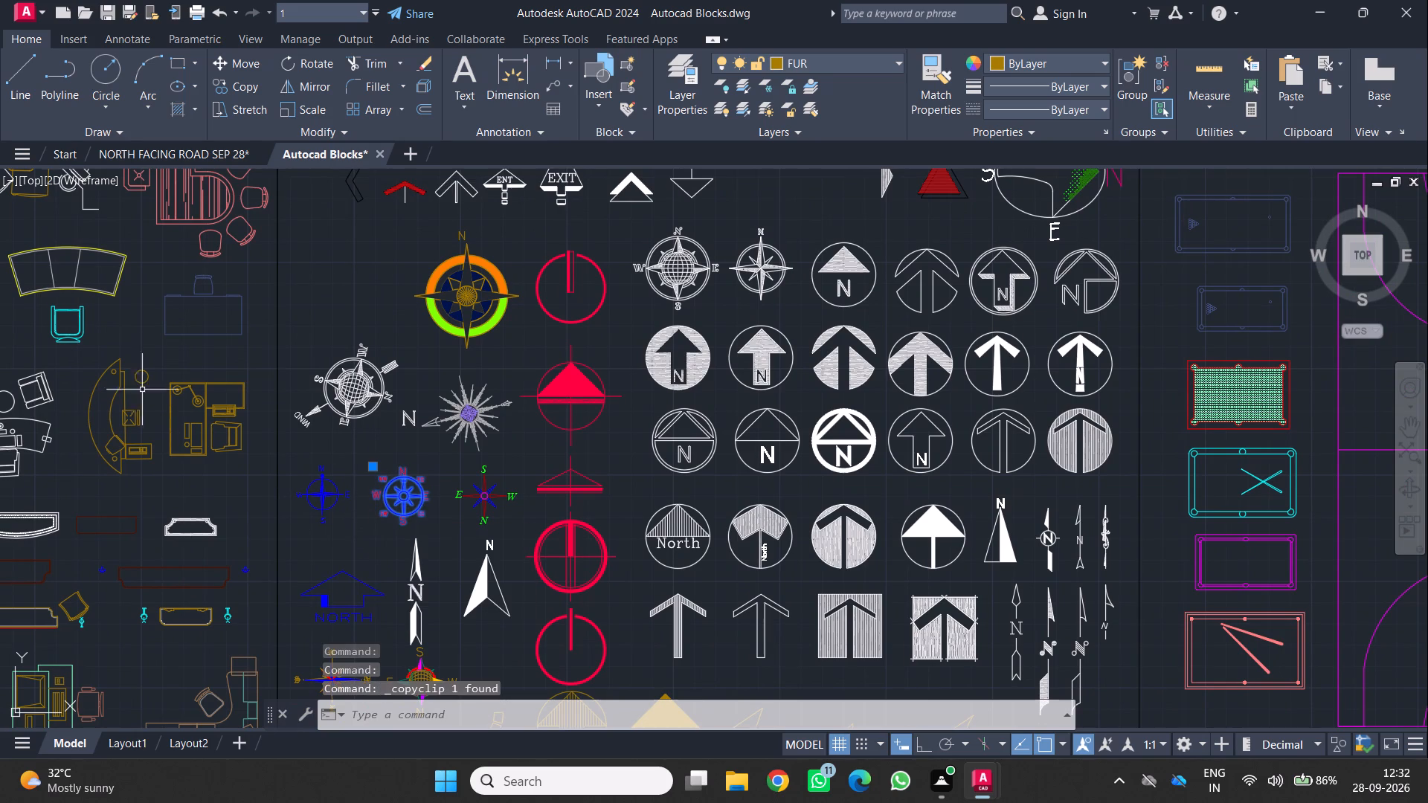
left_click(147, 153)
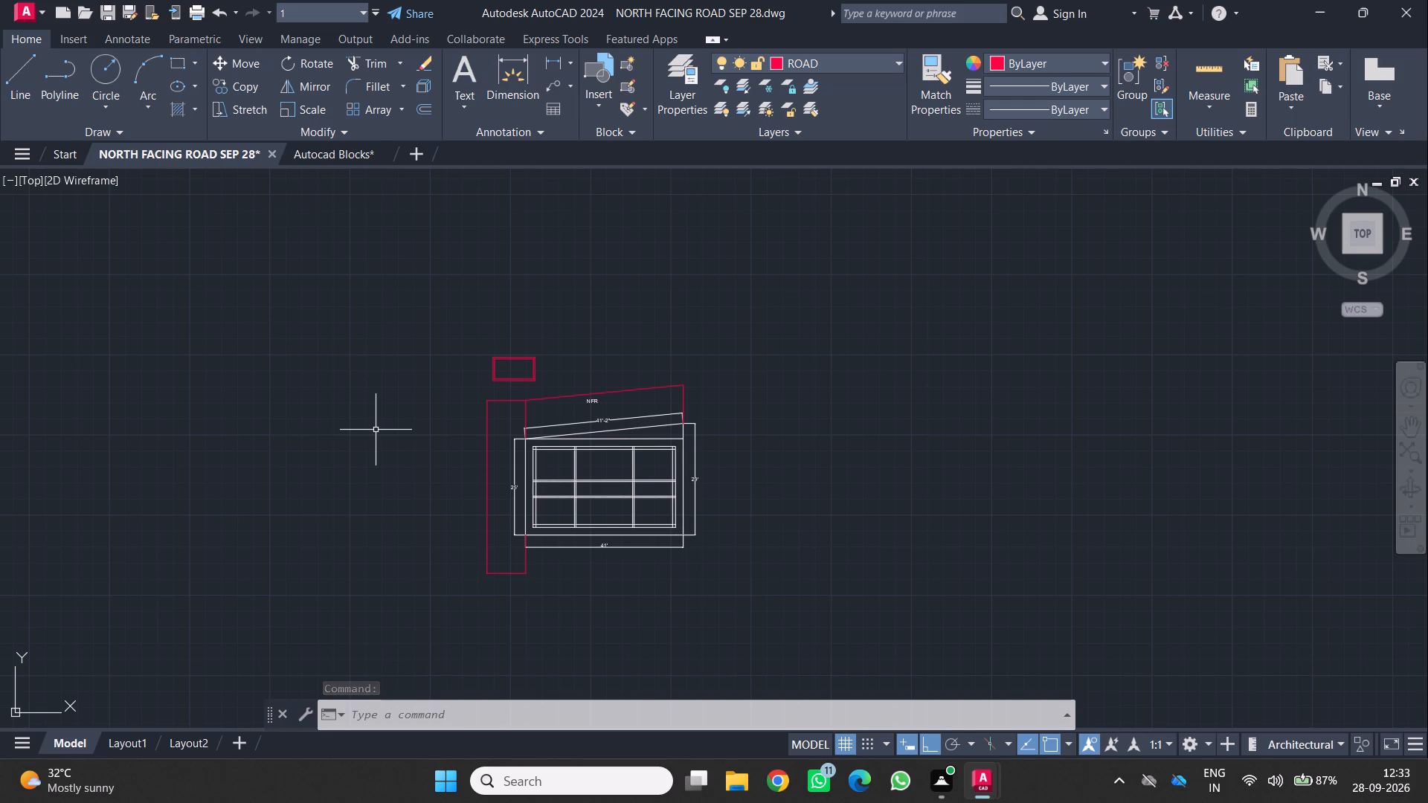
key("ctrl+v")
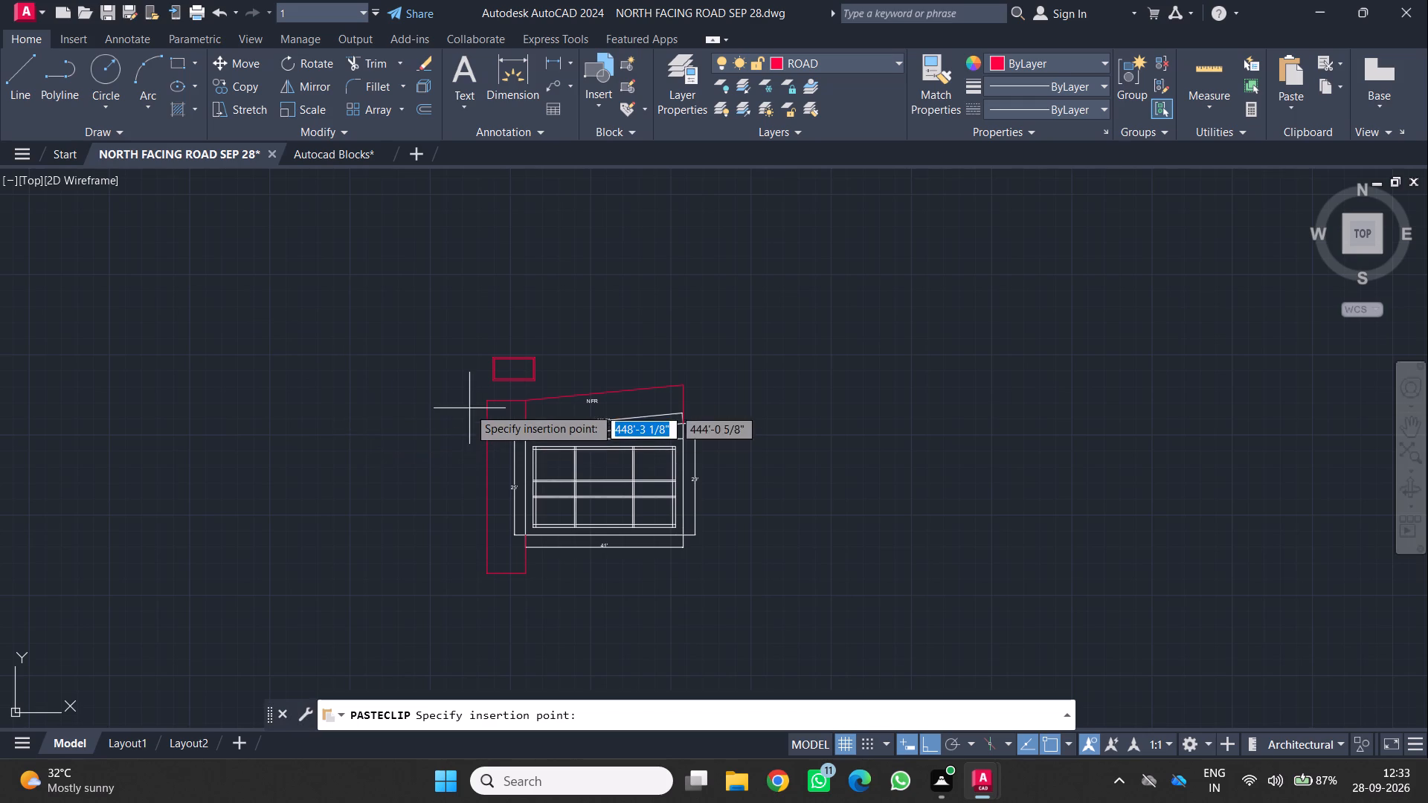
left_click_drag(781, 388, 801, 401)
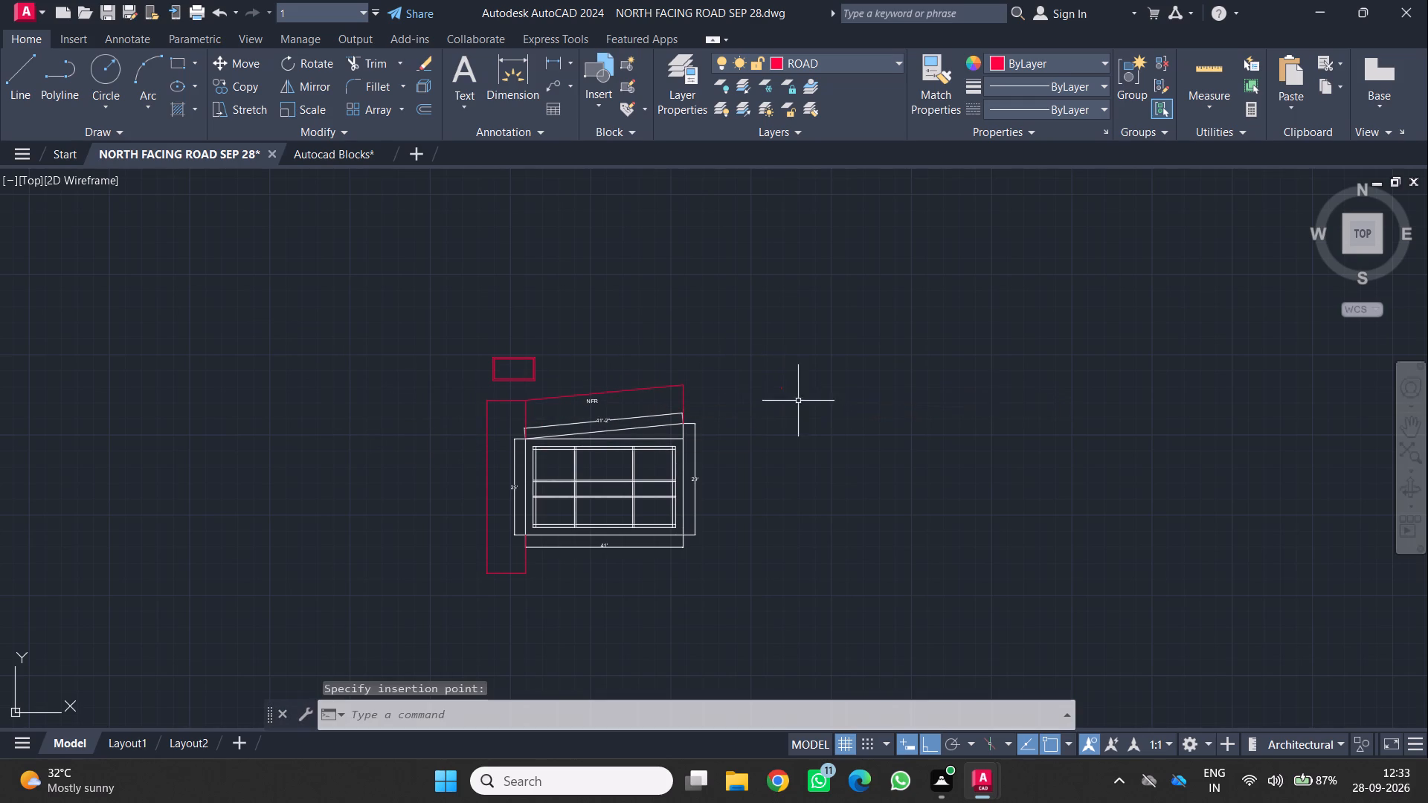
Scale up the tiny pasted compass from its own location until its circle spans roughly a third of the plot's width.
scroll(822, 395, "up", 4)
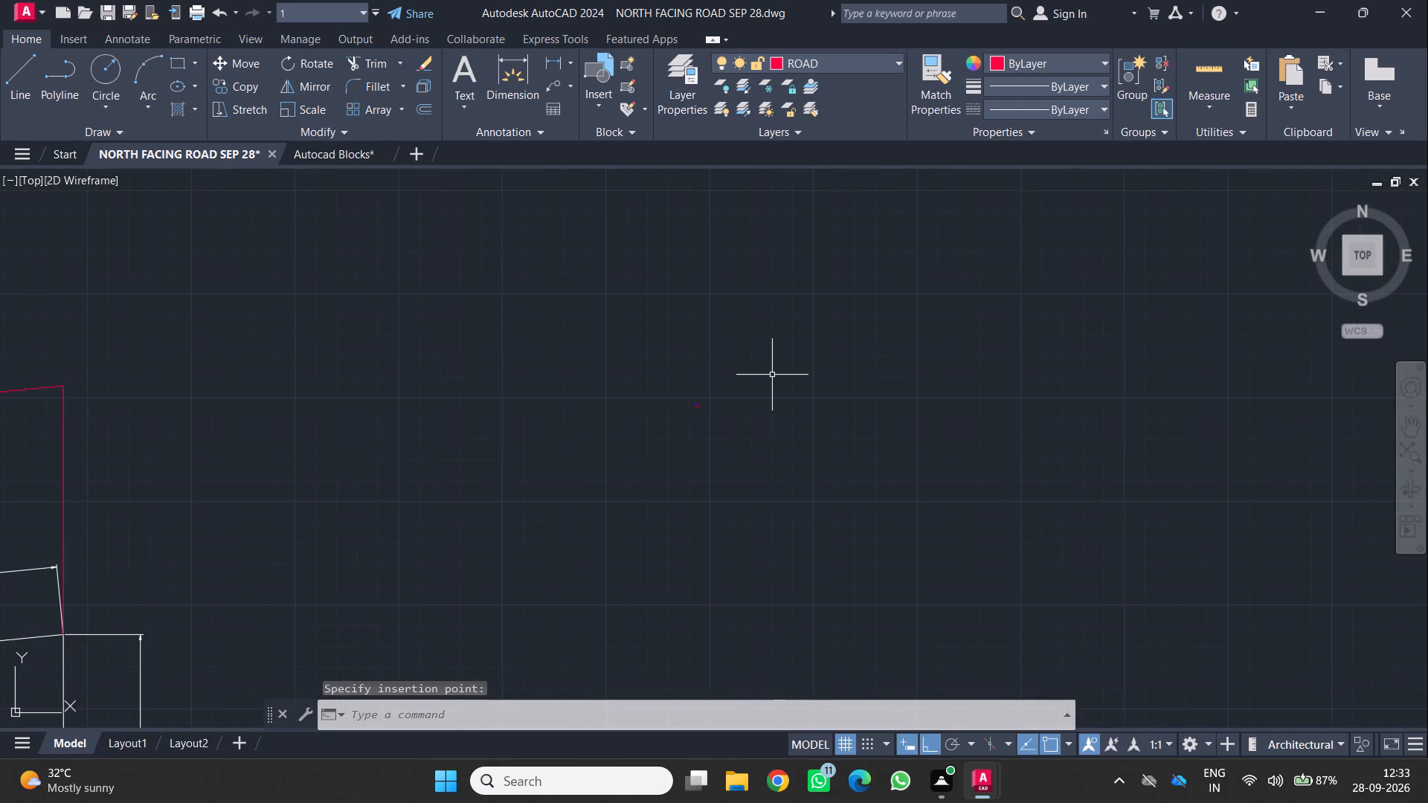
left_click(650, 382)
left_click(794, 450)
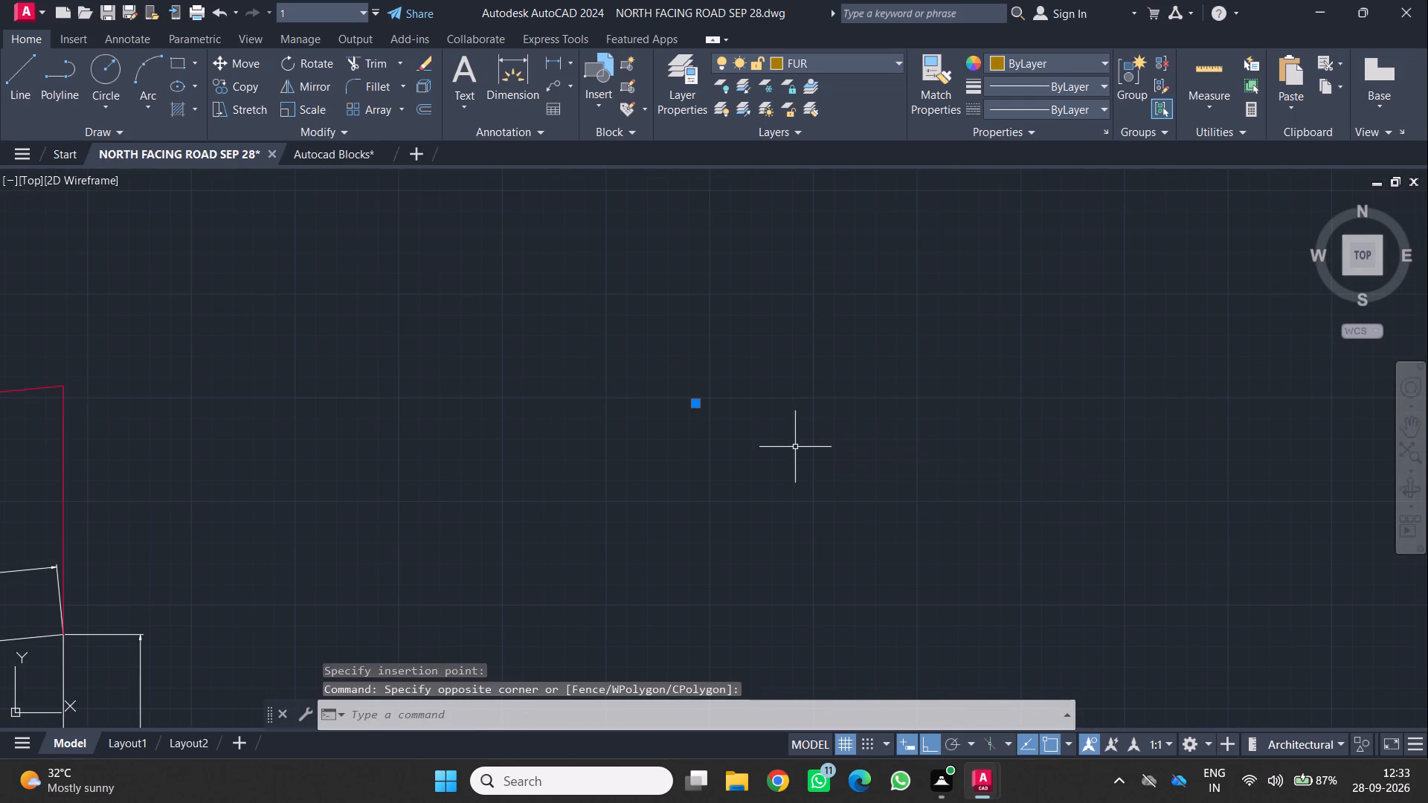
type("SC")
key("Return")
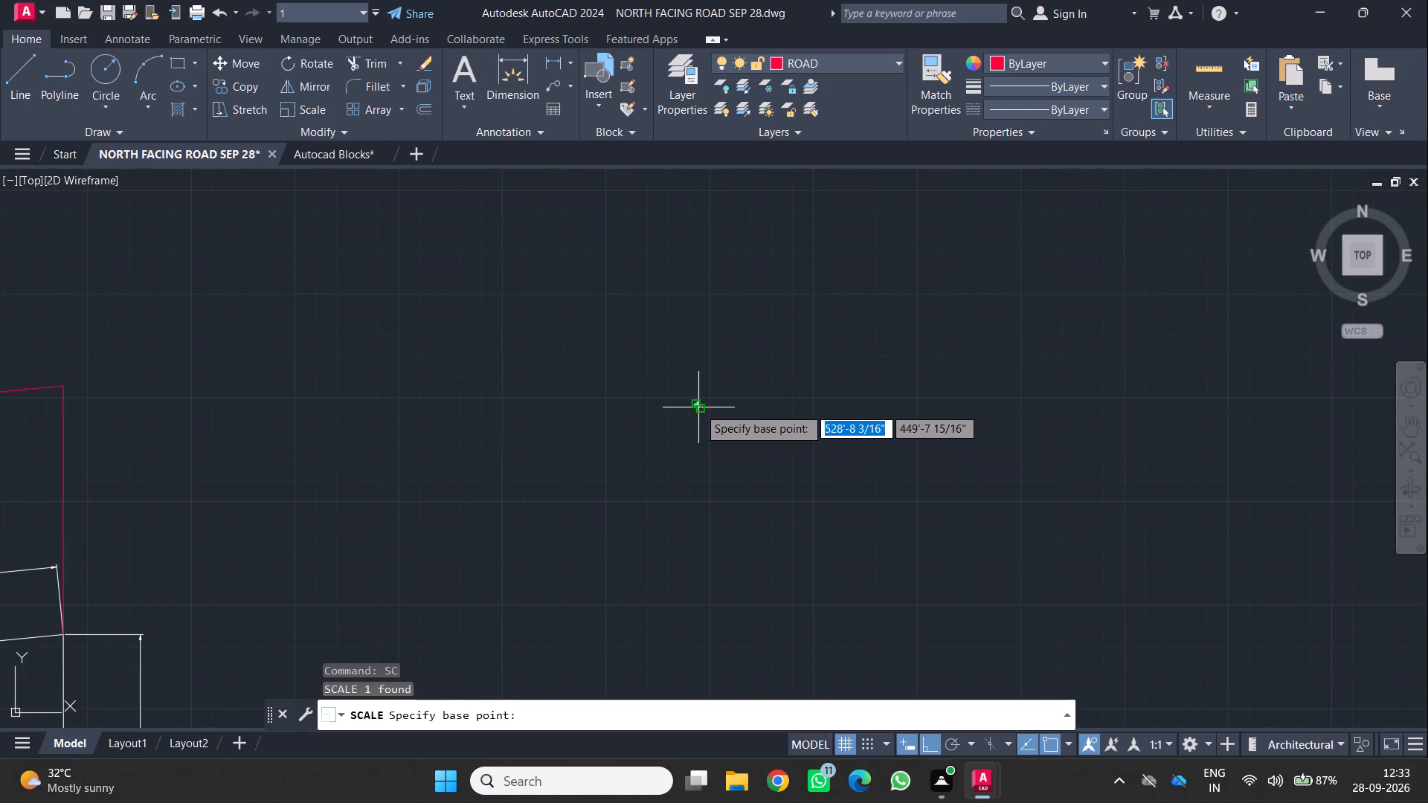
left_click(698, 407)
left_click(913, 327)
scroll(913, 327, "down", 4)
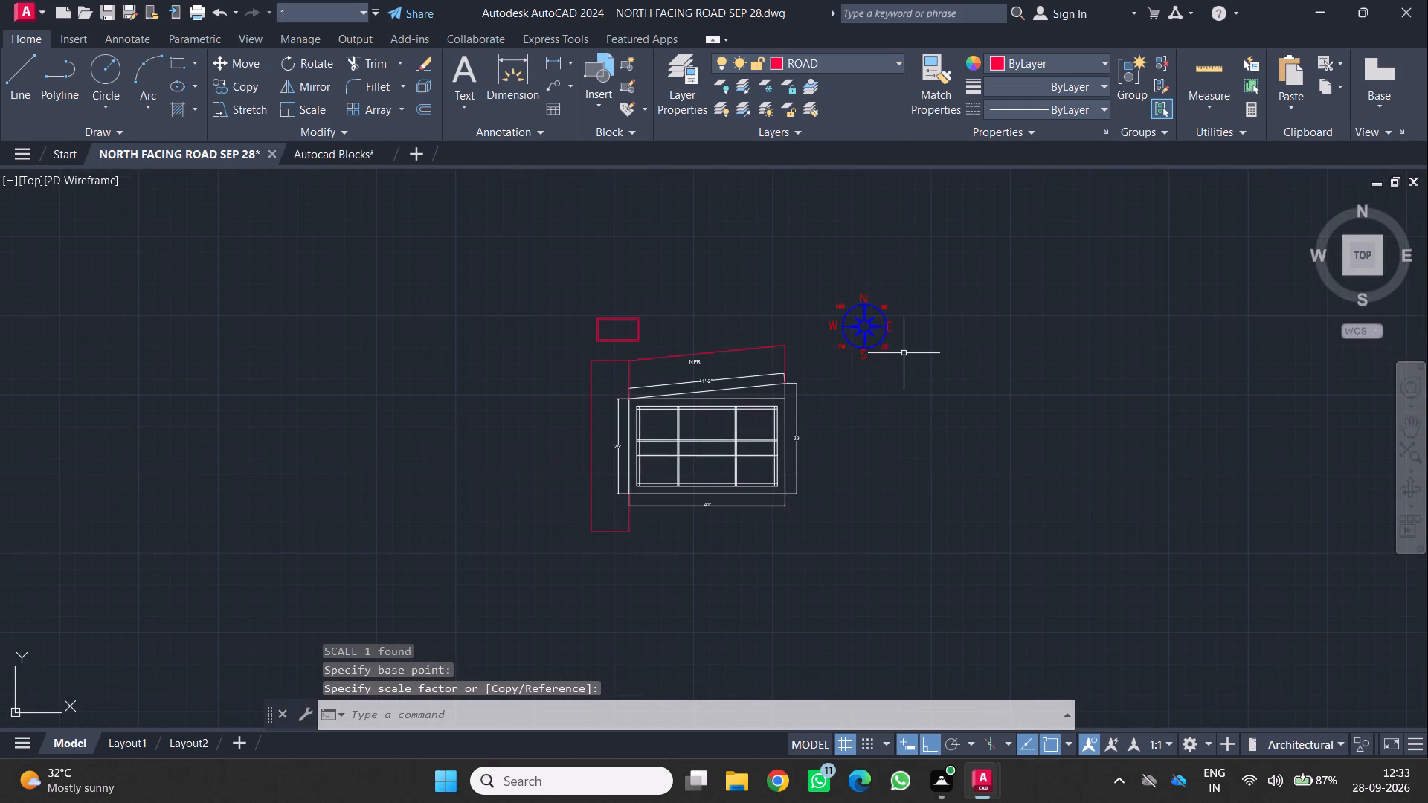
Dismiss the WhatsApp notification covering the drawing.
middle_click_drag(789, 422, 717, 370)
middle_click(717, 369)
scroll(785, 242, "up", 1)
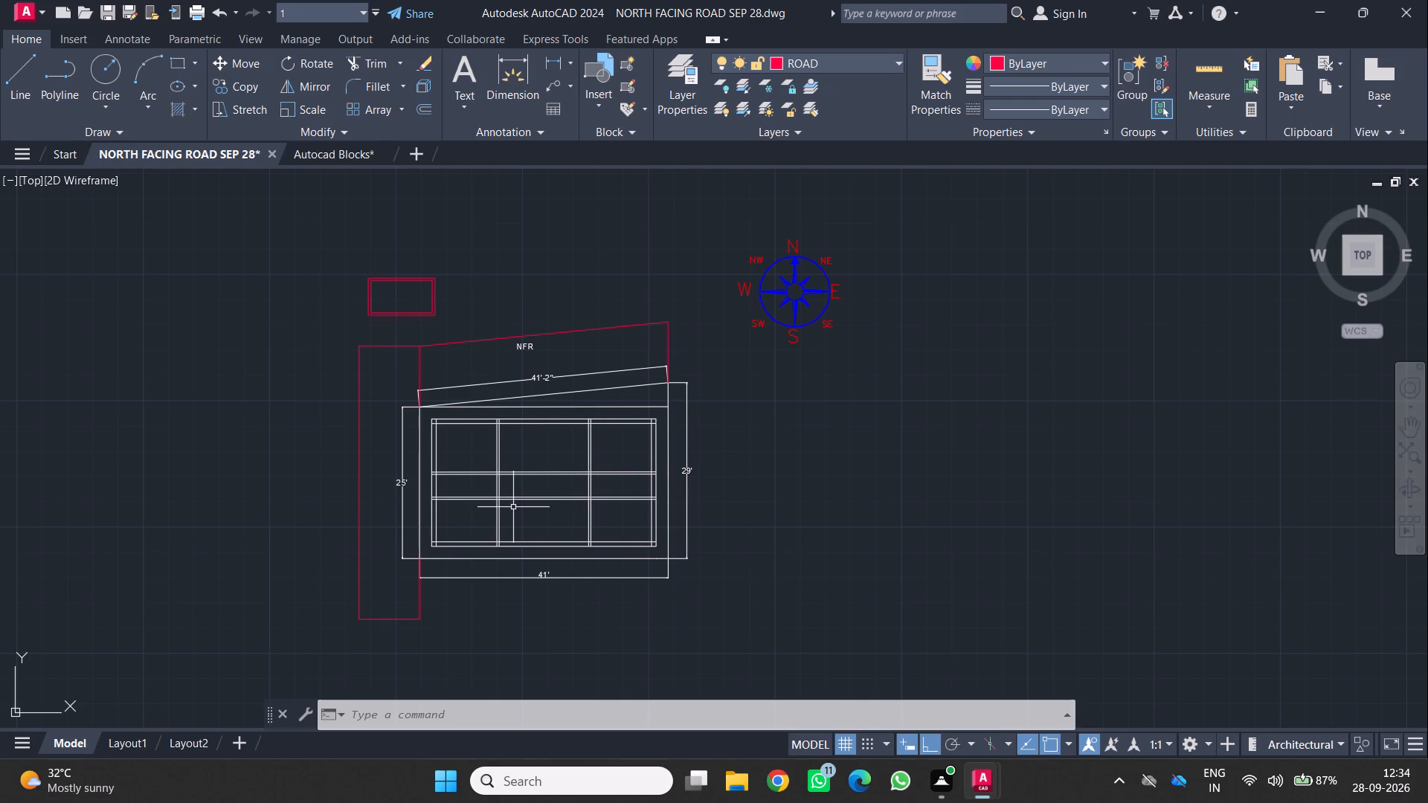
scroll(521, 520, "up", 1)
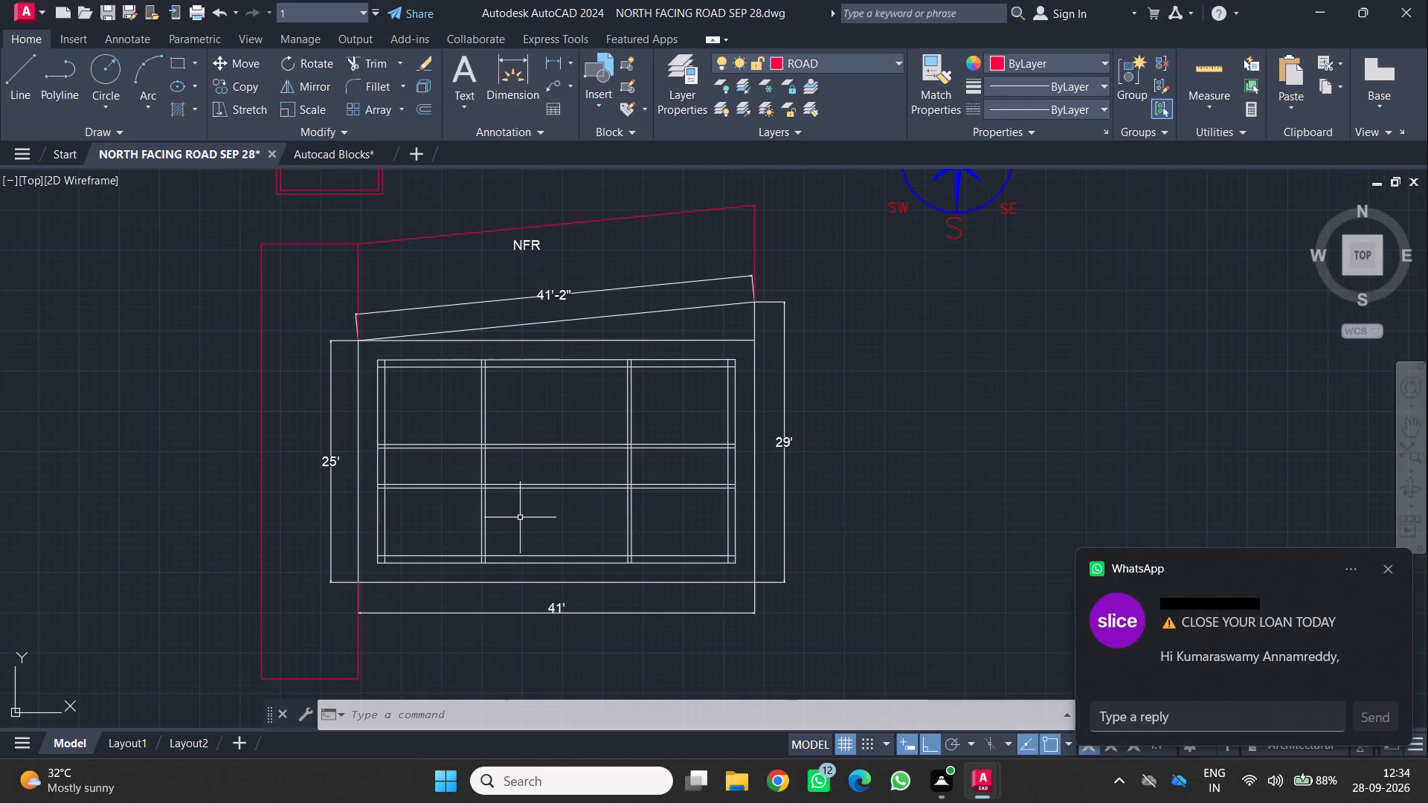
left_click(1384, 563)
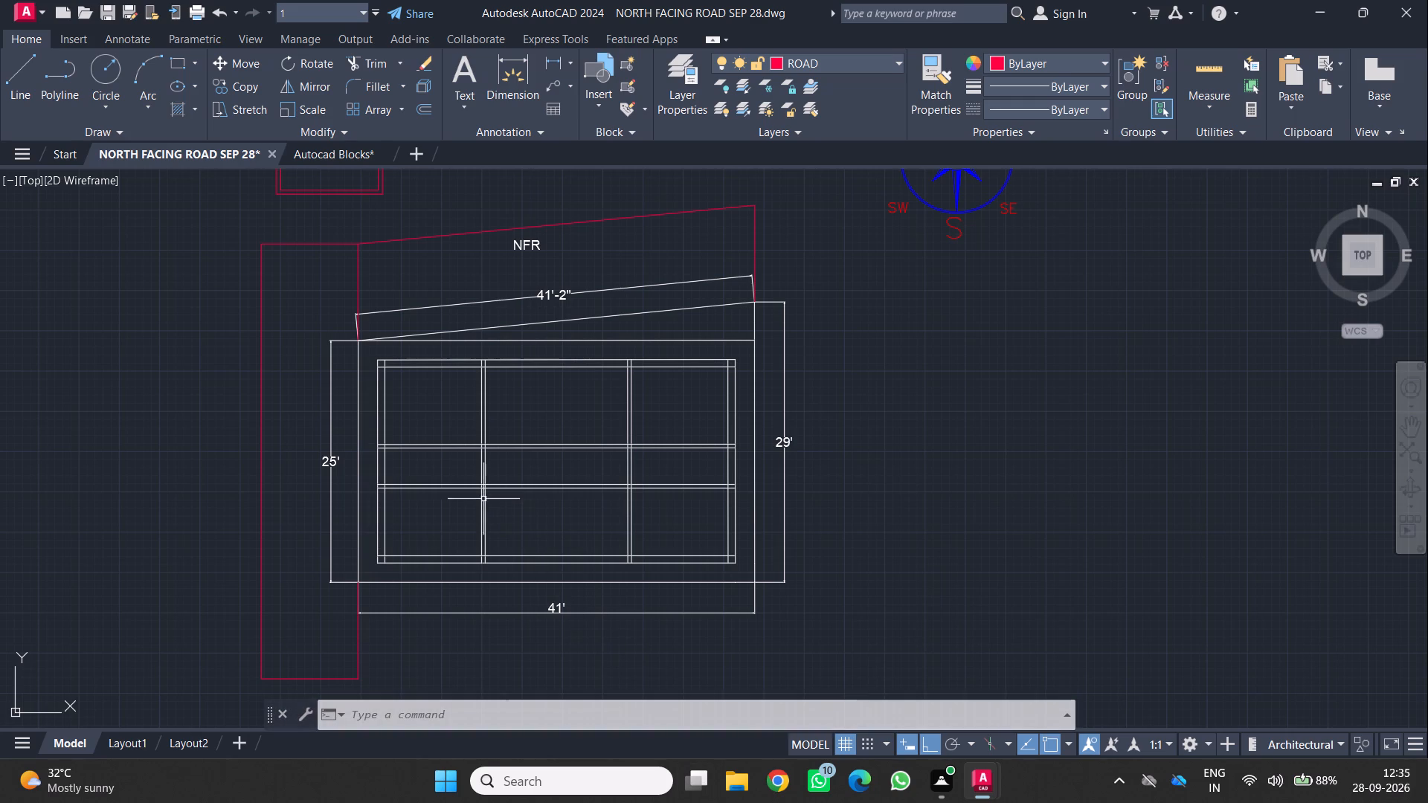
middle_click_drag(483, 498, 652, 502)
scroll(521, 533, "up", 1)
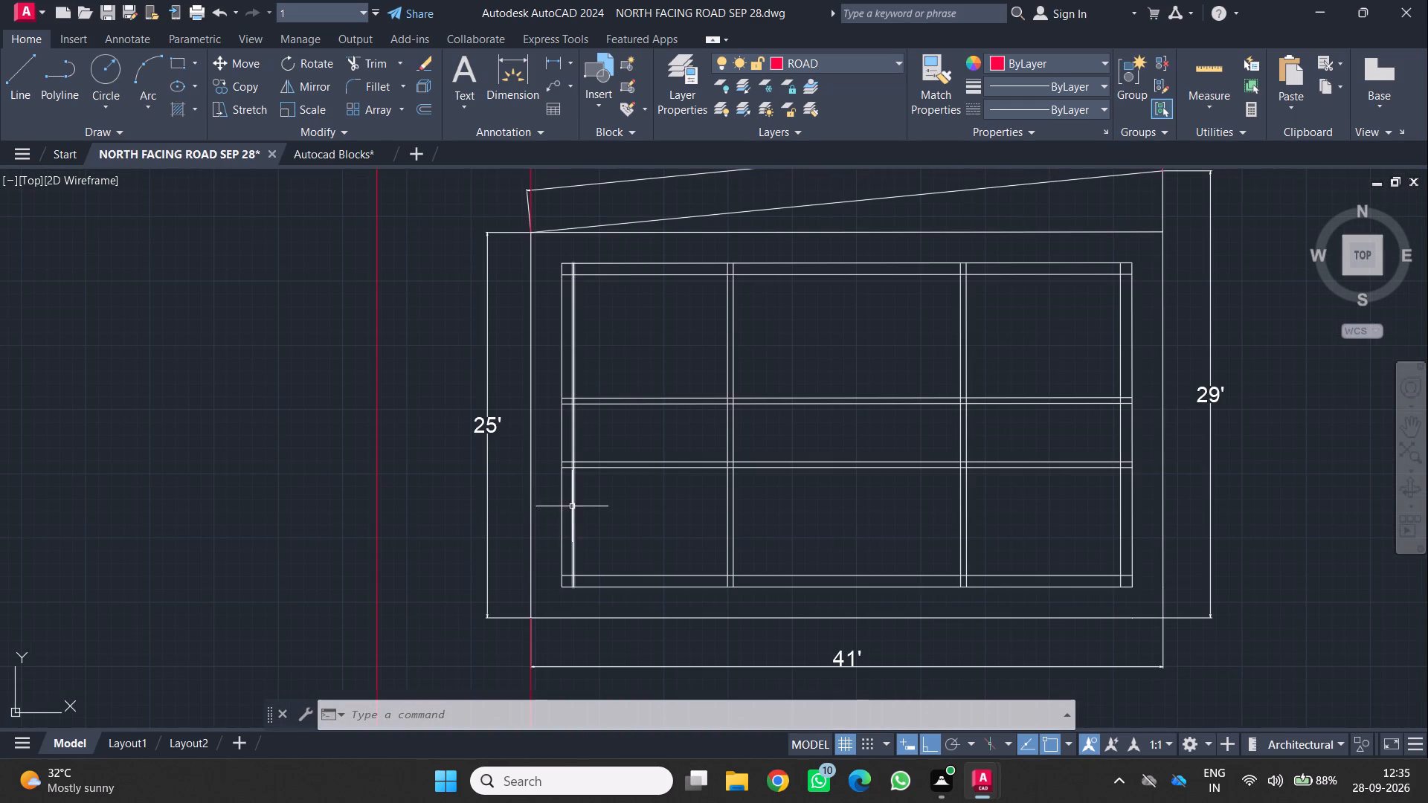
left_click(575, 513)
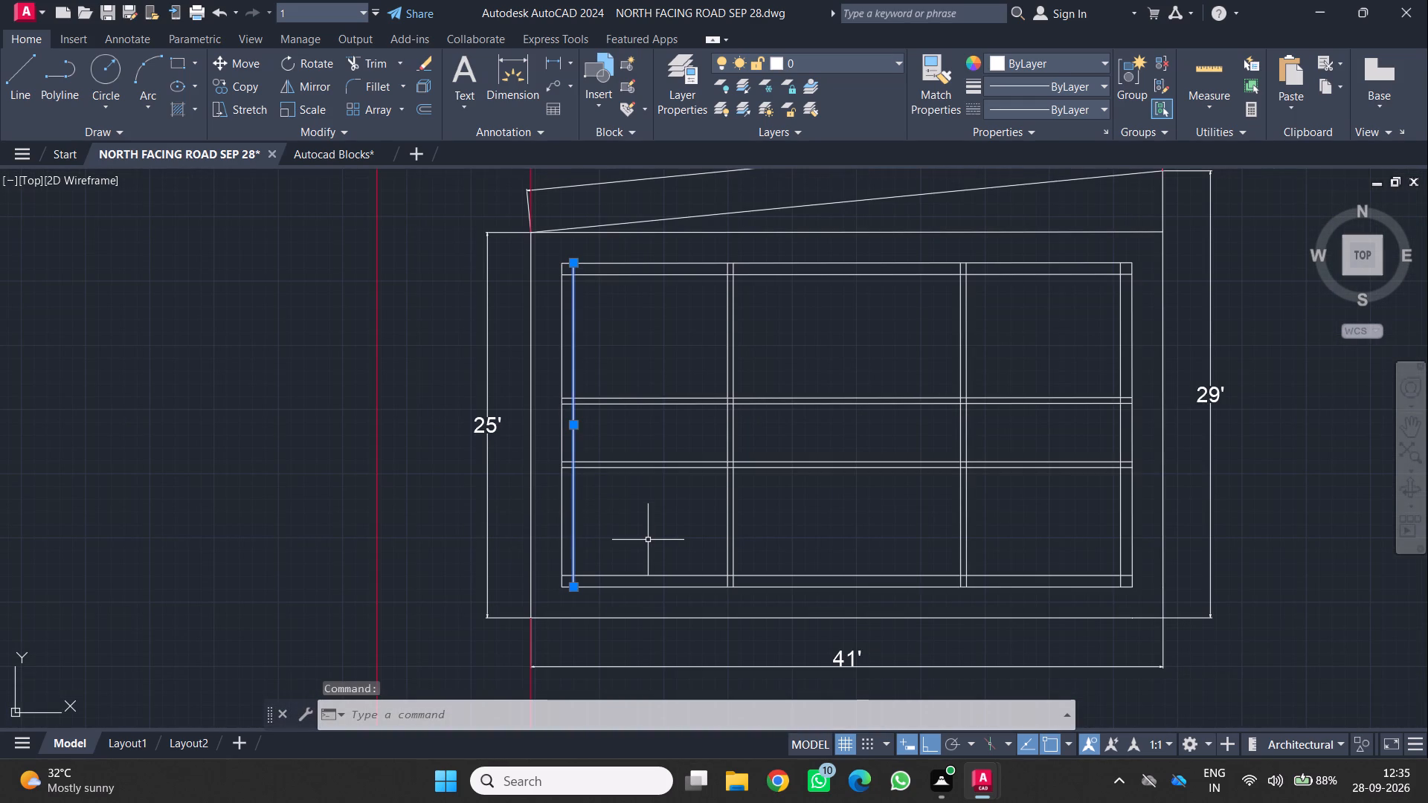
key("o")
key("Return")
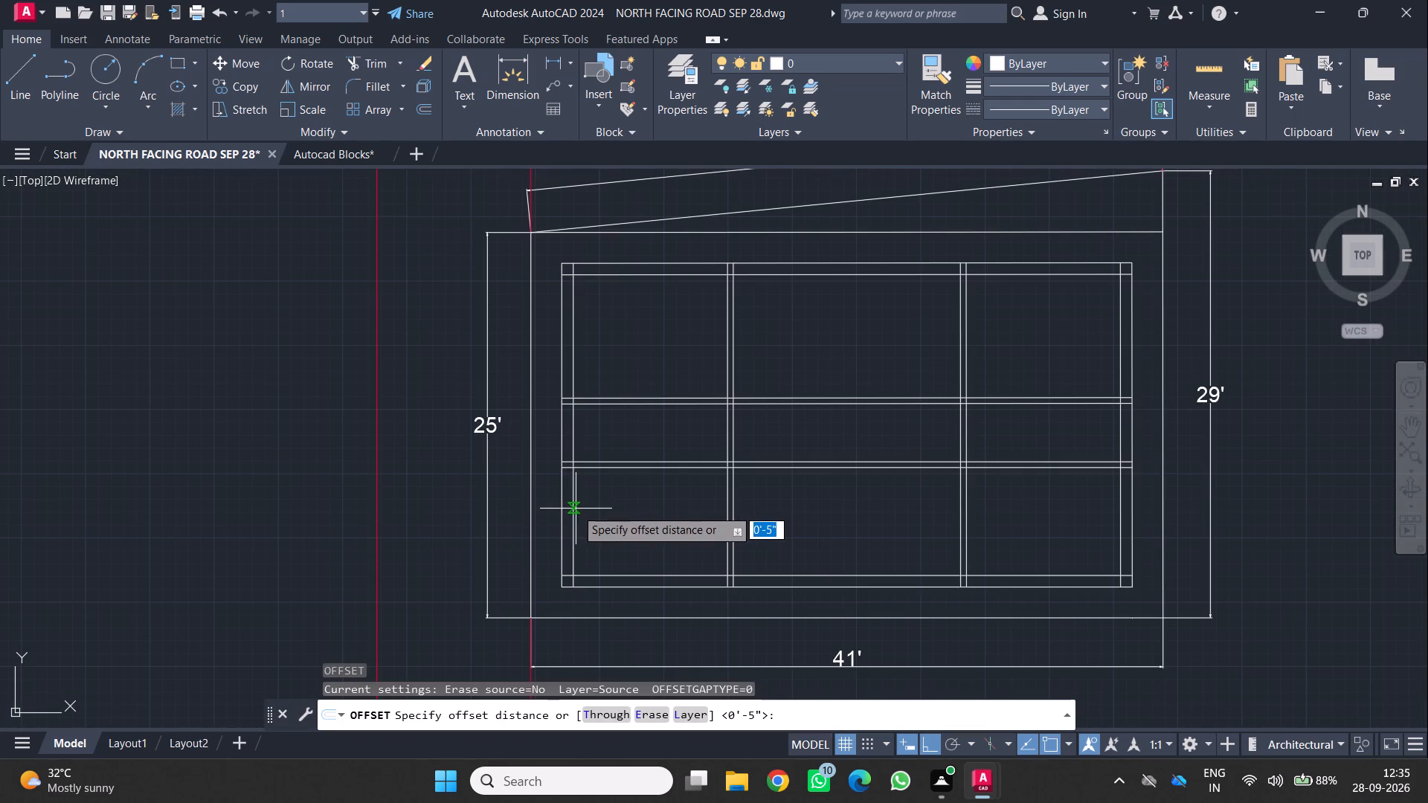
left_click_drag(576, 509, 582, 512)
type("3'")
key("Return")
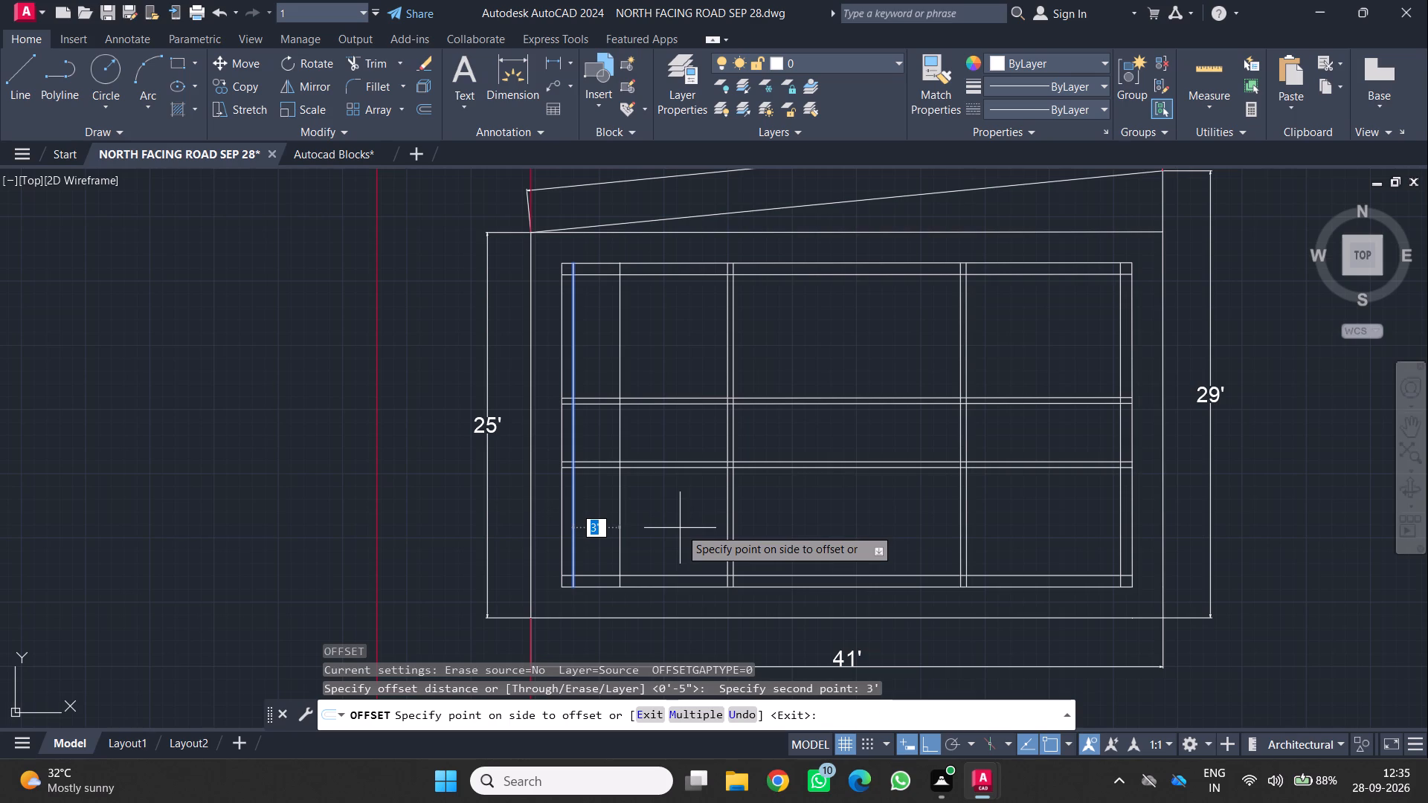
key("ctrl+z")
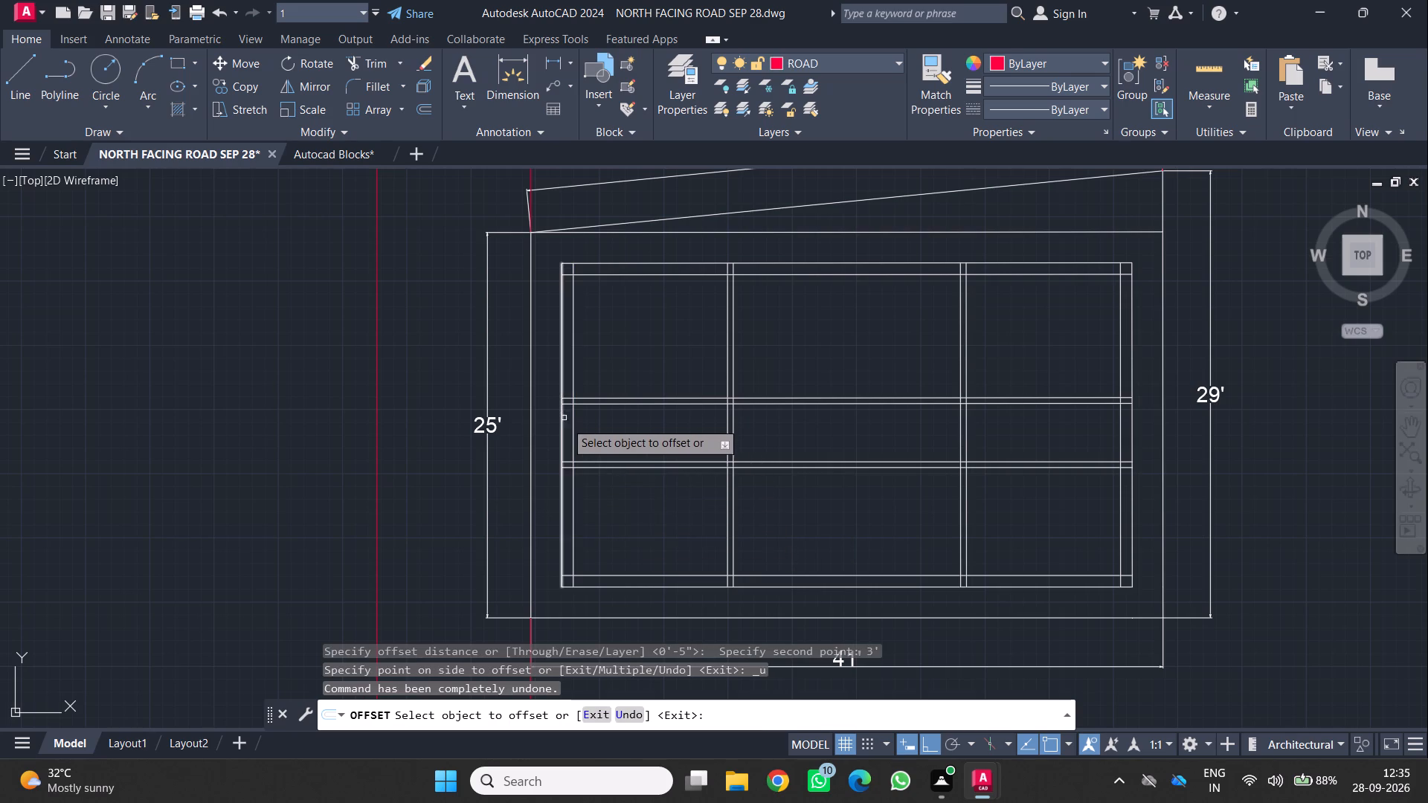
Trim the west wall's inner line where it crosses the thickness of the southern horizontal partition.
scroll(573, 428, "up", 1)
scroll(593, 434, "down", 1)
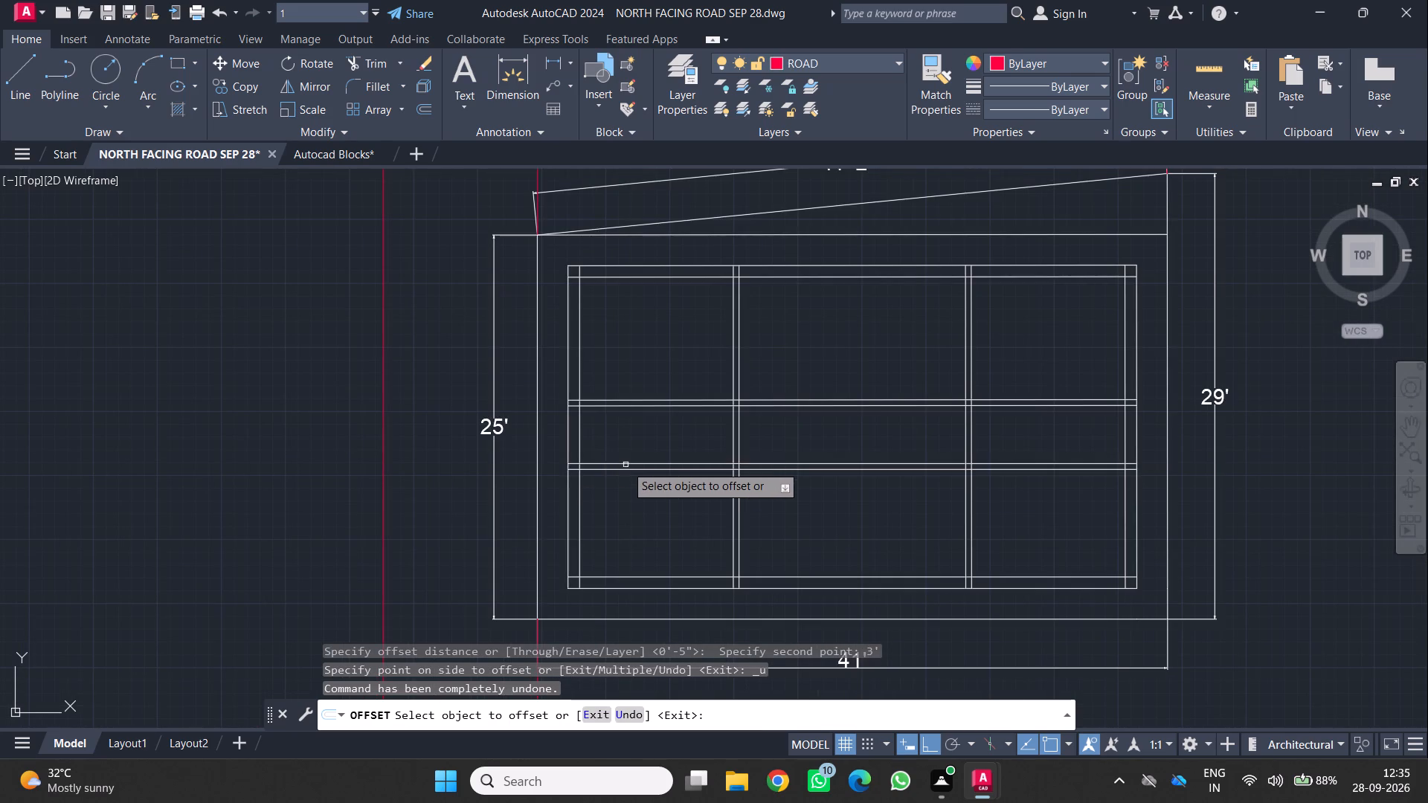
scroll(608, 471, "up", 2)
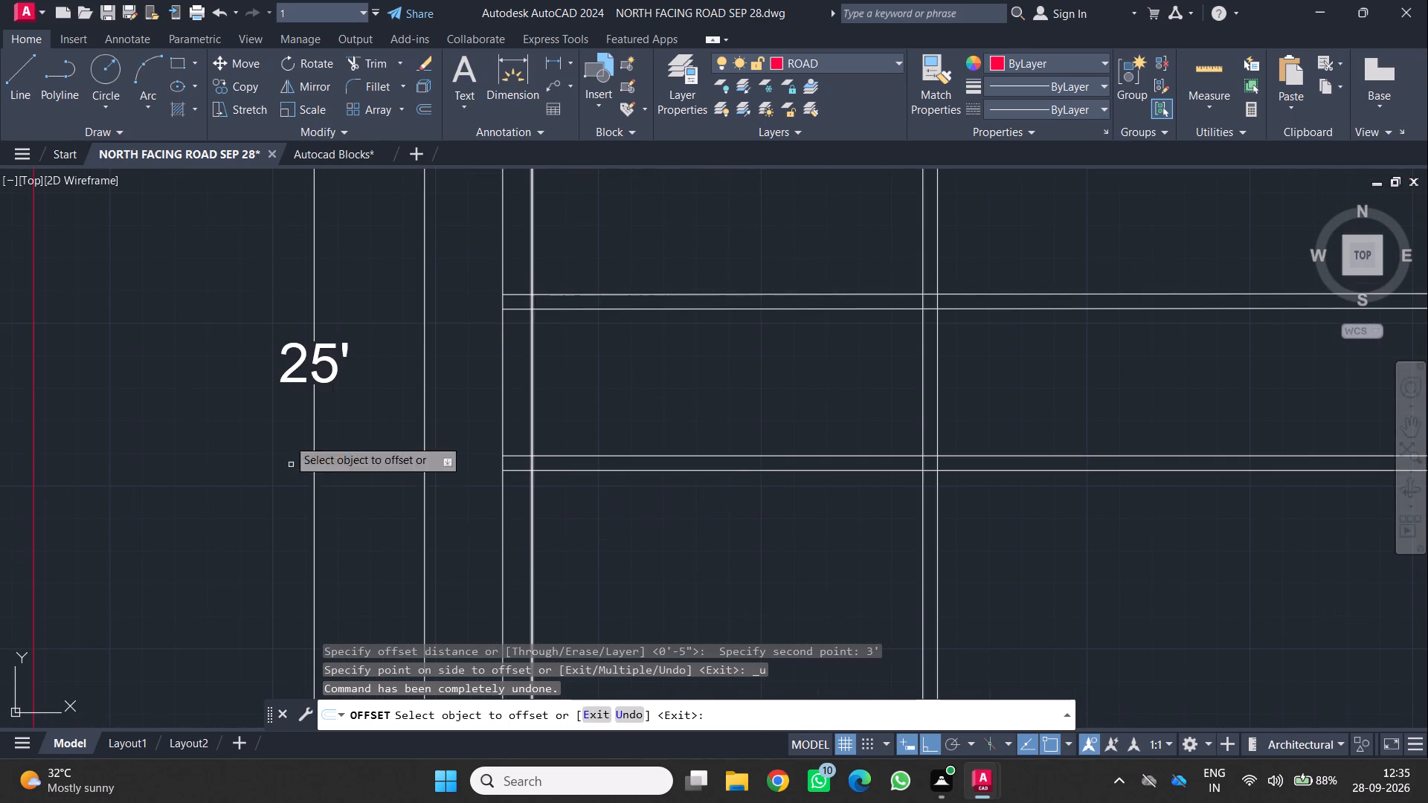
left_click(380, 59)
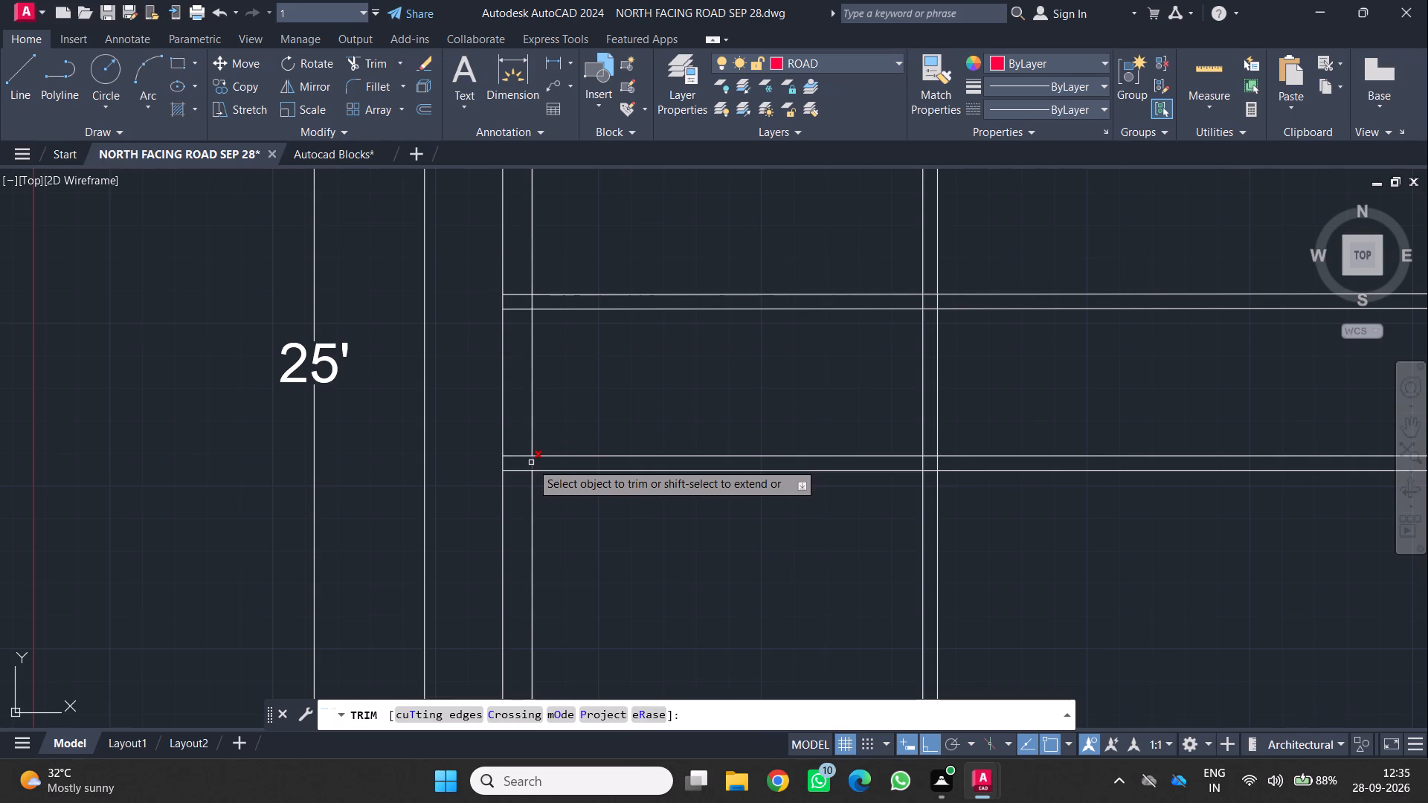
left_click(531, 462)
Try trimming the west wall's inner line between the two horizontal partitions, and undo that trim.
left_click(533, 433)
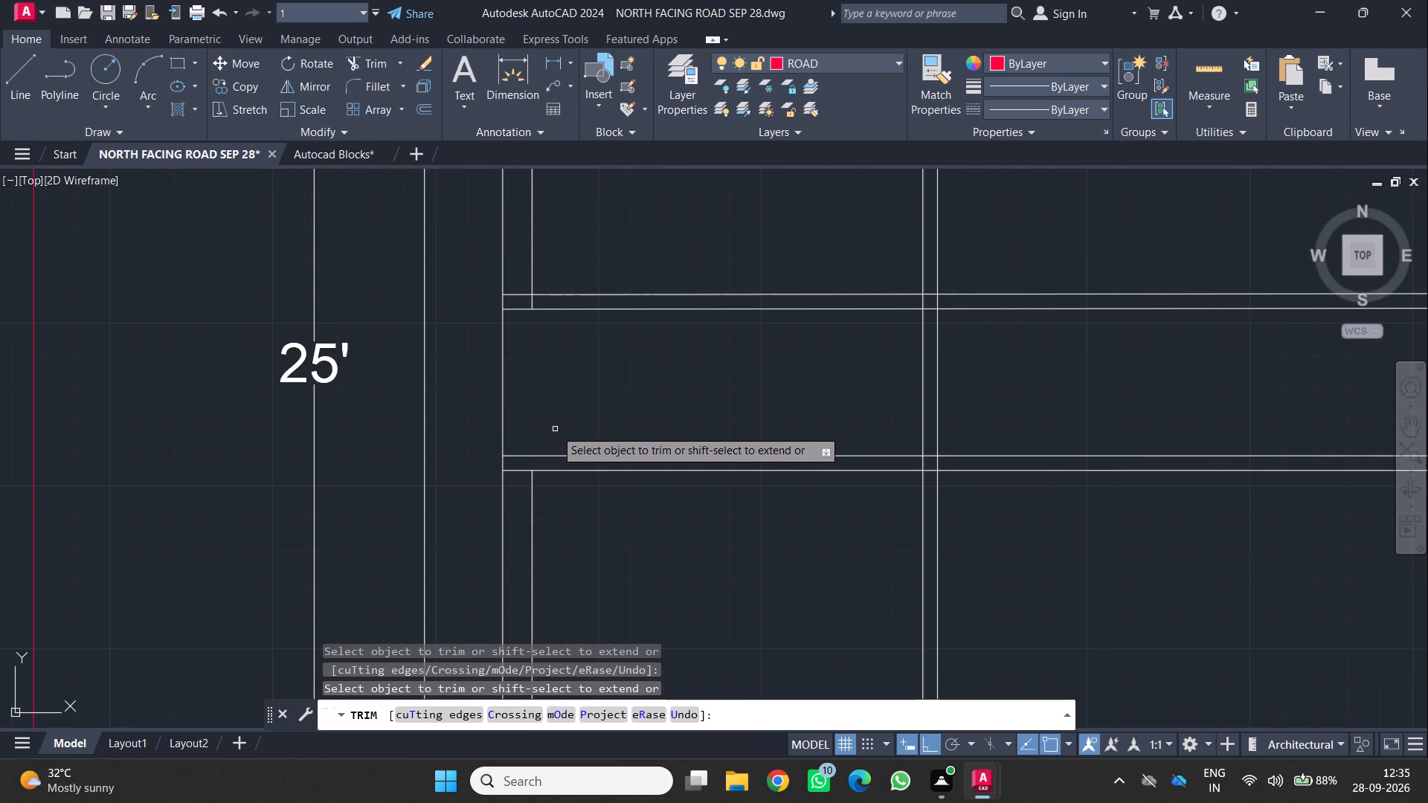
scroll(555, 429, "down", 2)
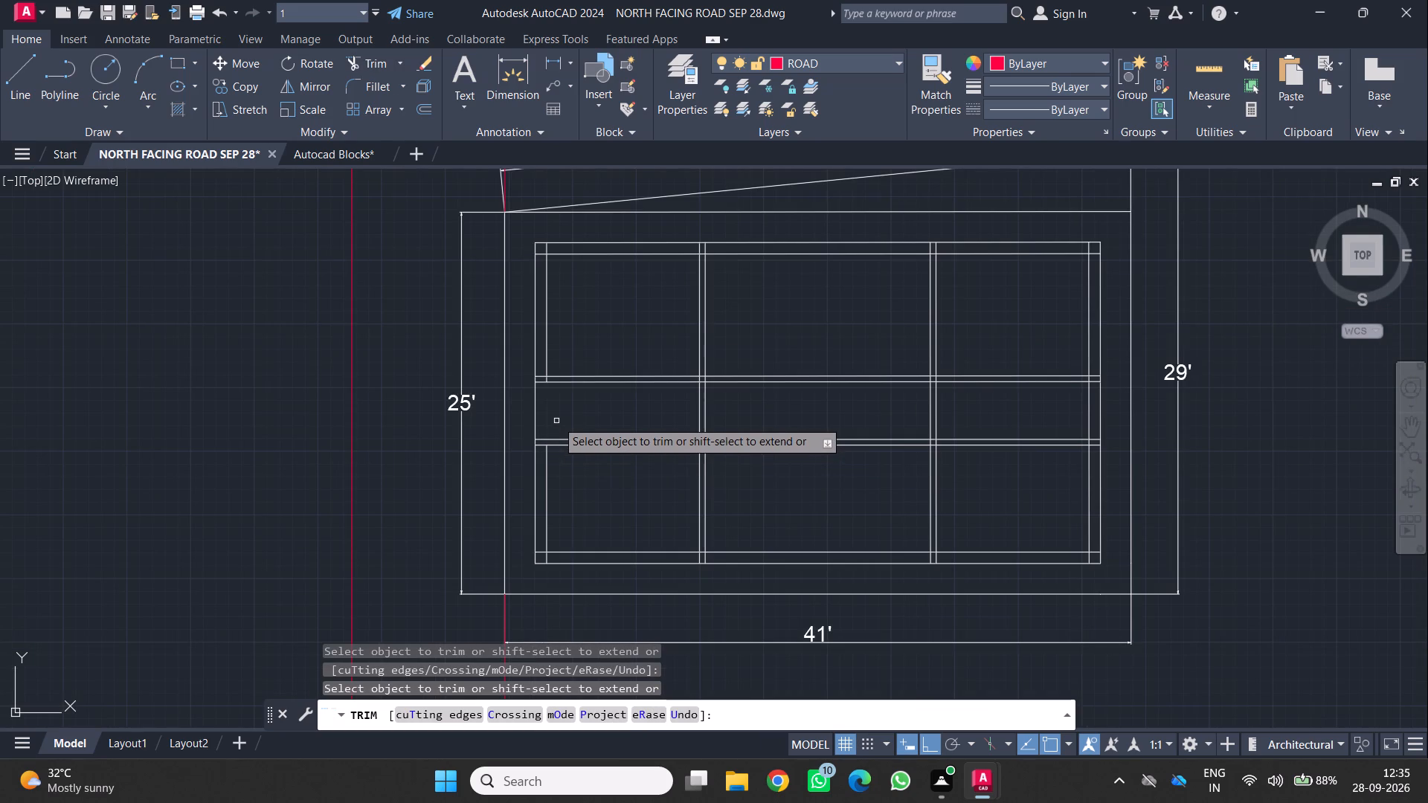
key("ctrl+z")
Trim the western vertical partition's two lines between the horizontal partitions and across the southern horizontal partition's thickness.
scroll(557, 426, "down", 1)
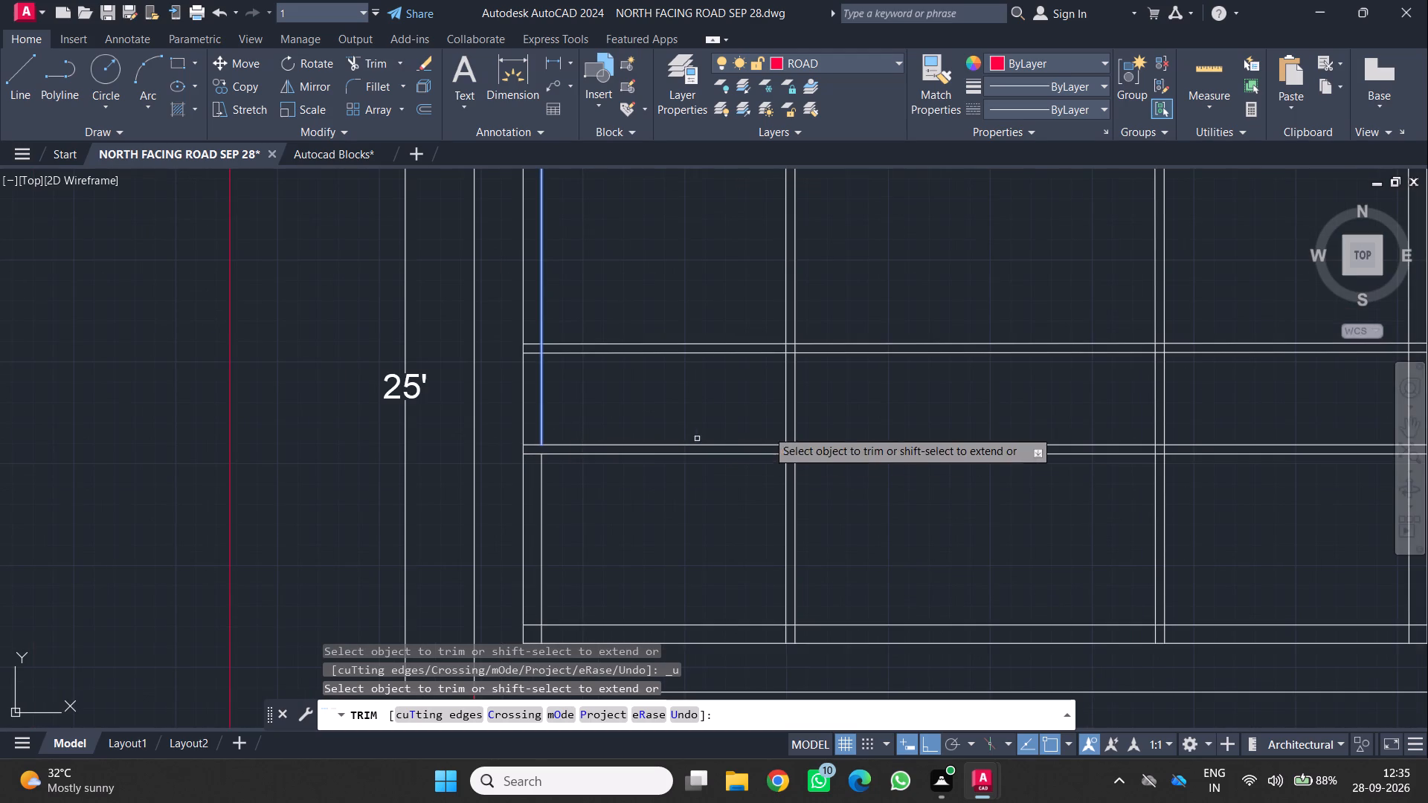
left_click(786, 412)
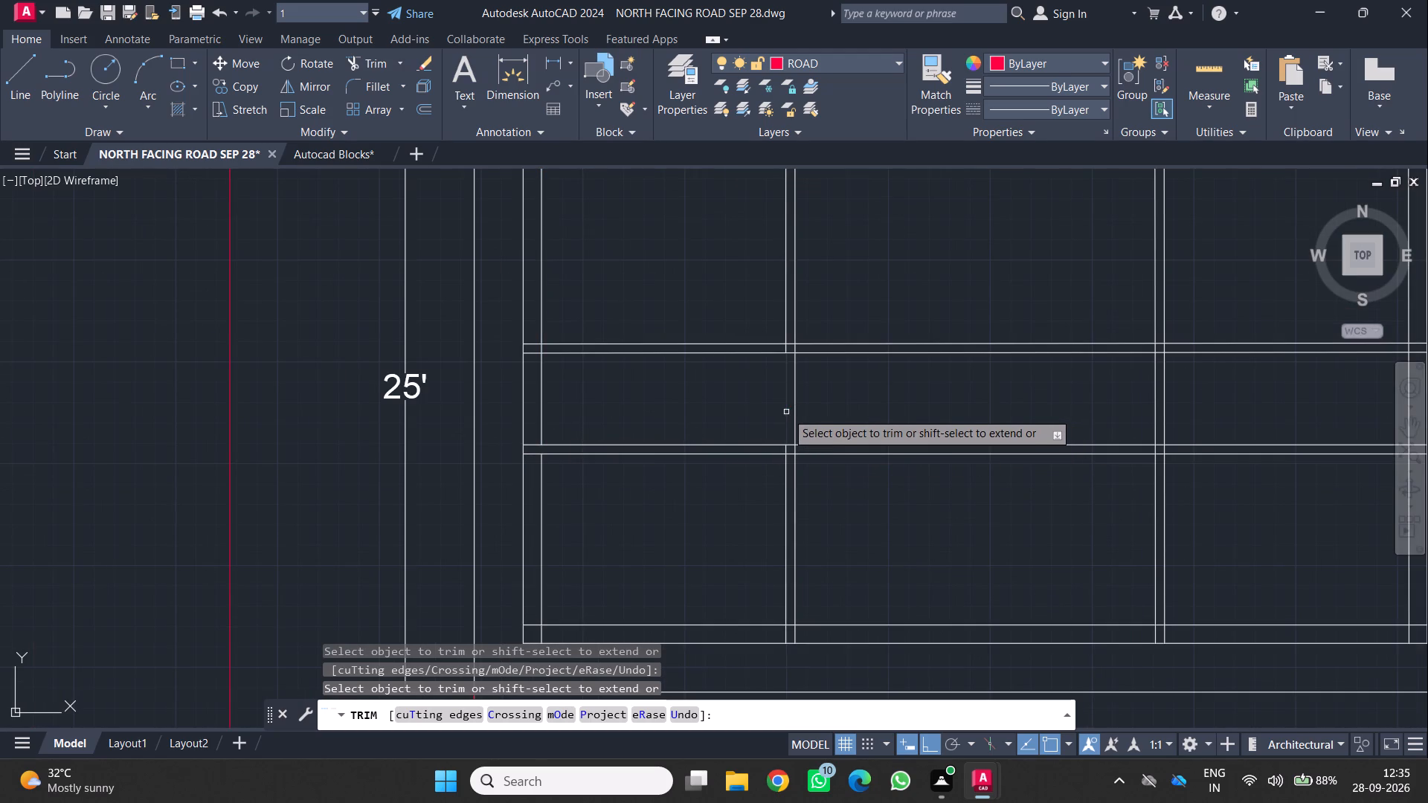
left_click(794, 420)
scroll(765, 456, "up", 2)
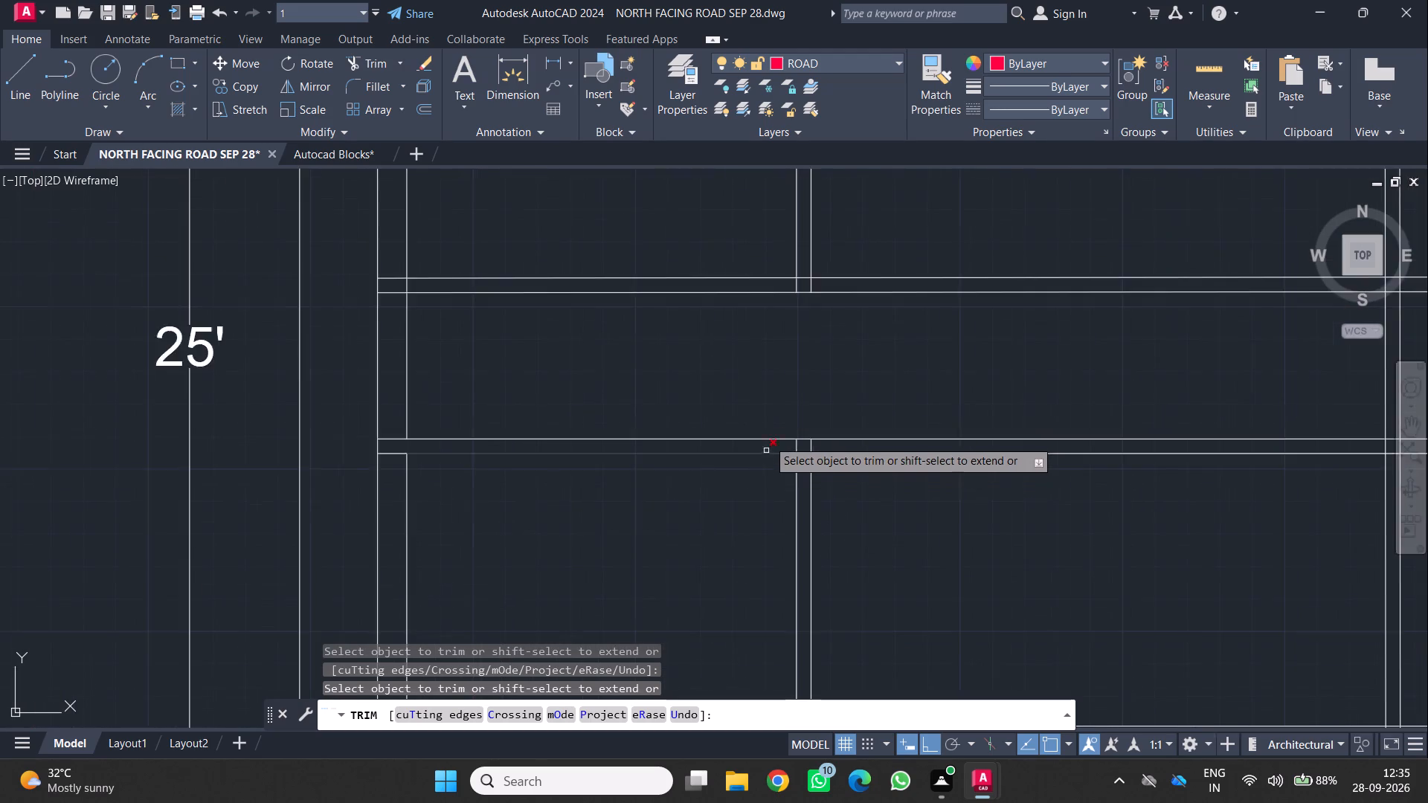
scroll(790, 444, "up", 2)
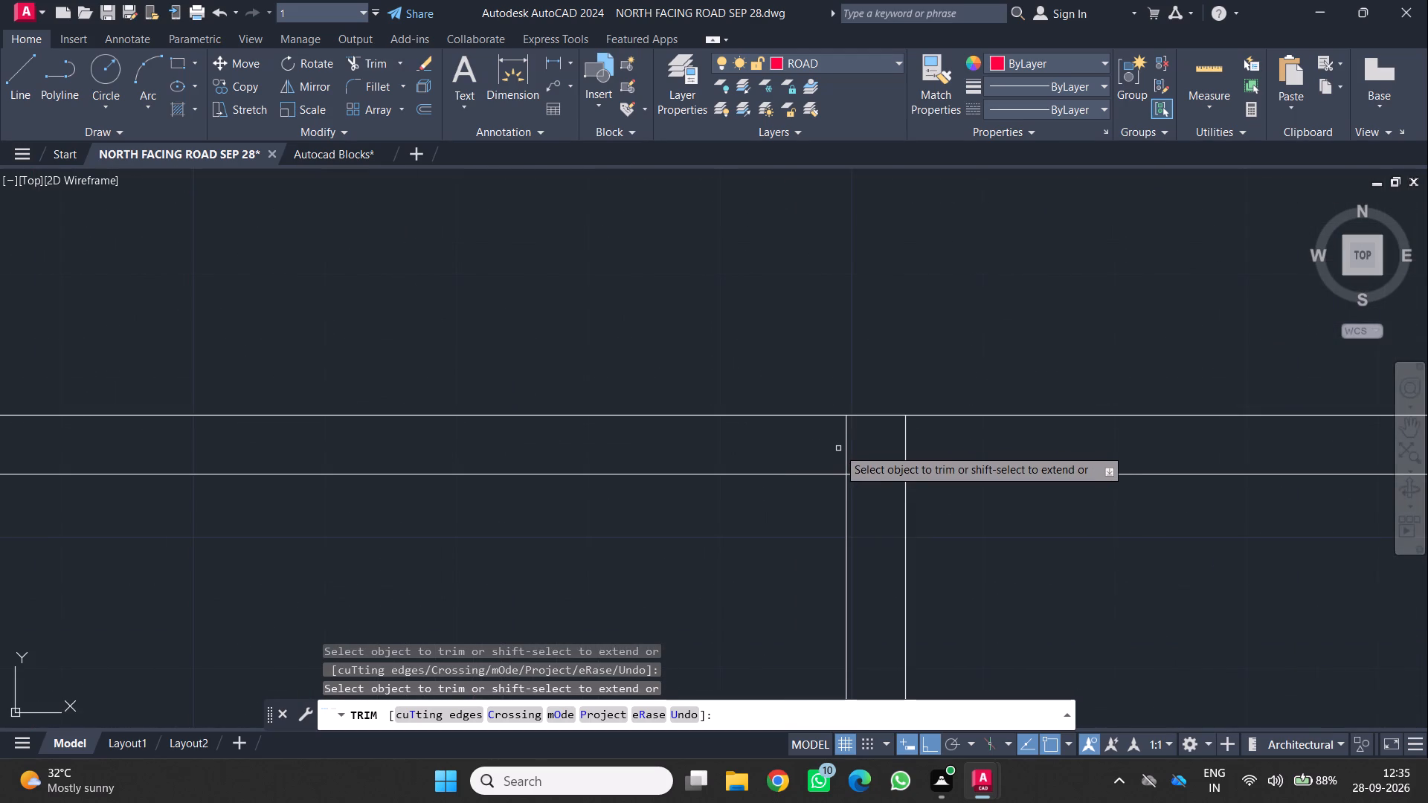
left_click(847, 451)
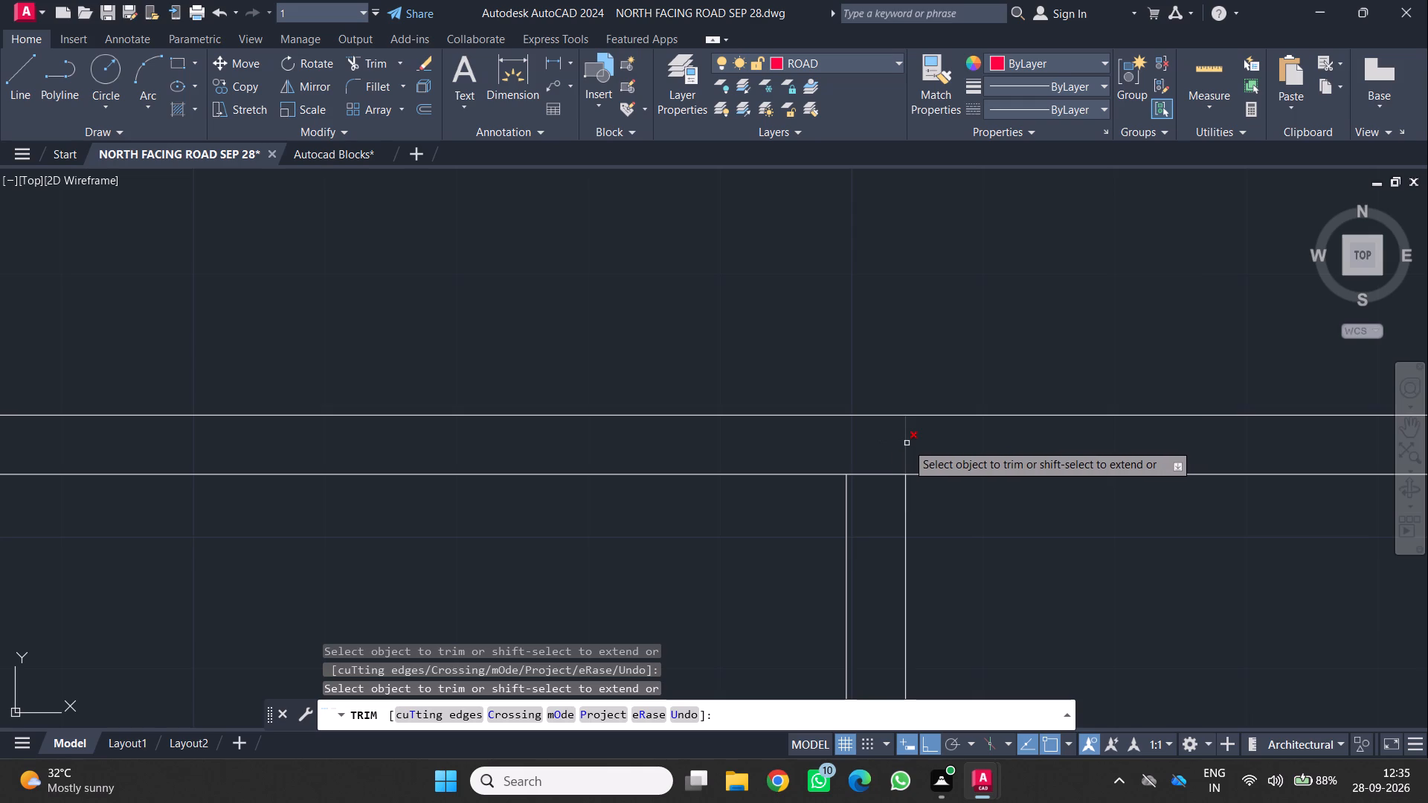
left_click(907, 443)
scroll(905, 443, "down", 4)
scroll(839, 473, "down", 1)
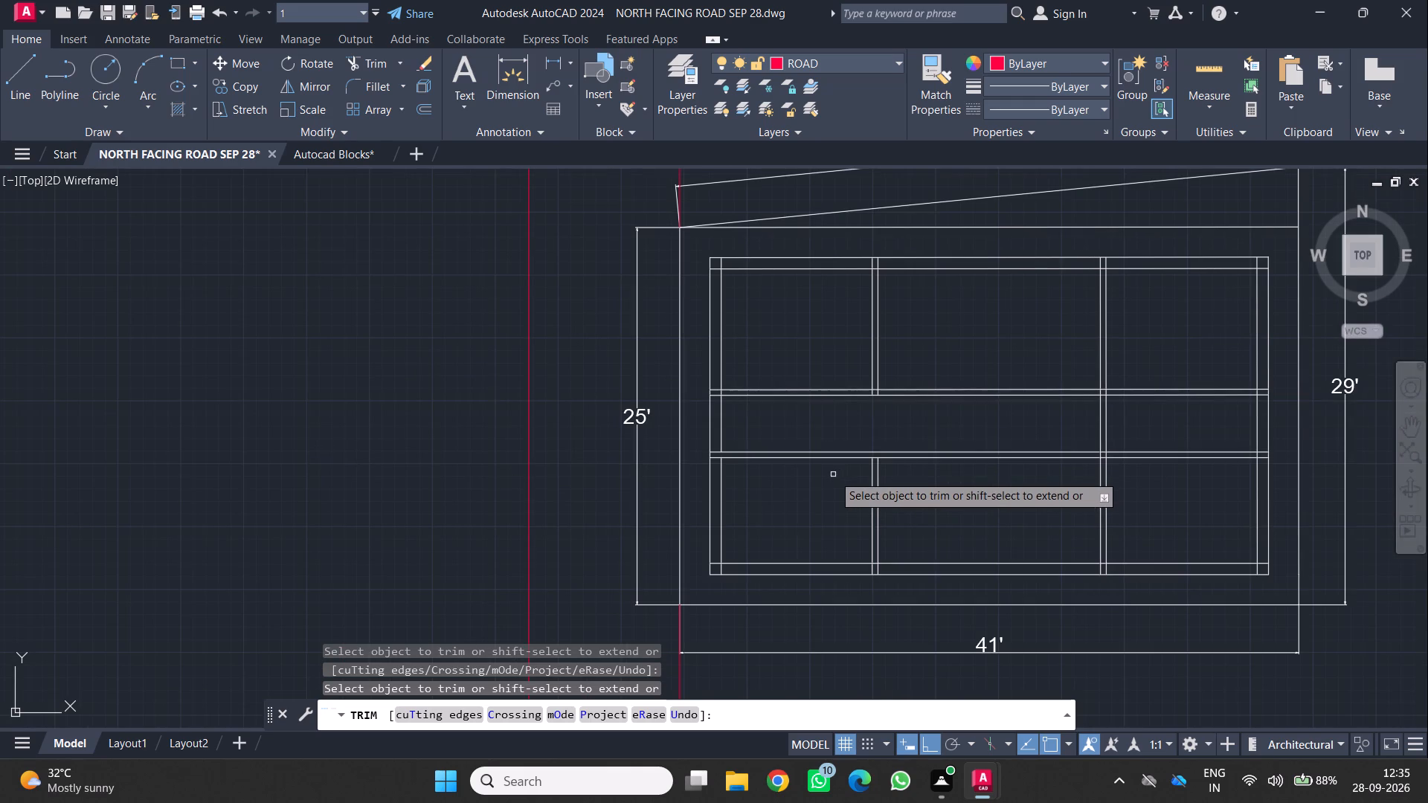
middle_click_drag(820, 479, 793, 467)
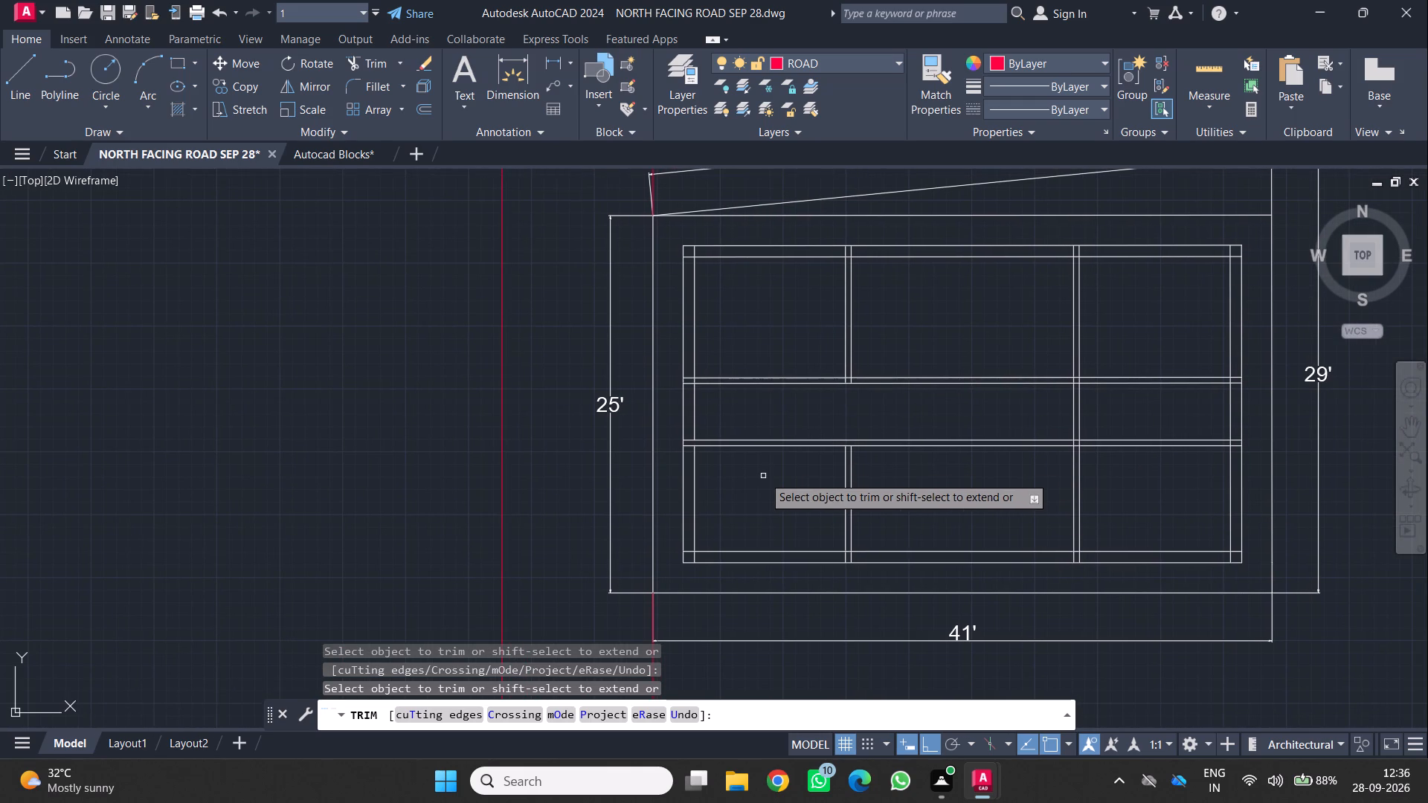
scroll(771, 390, "up", 2)
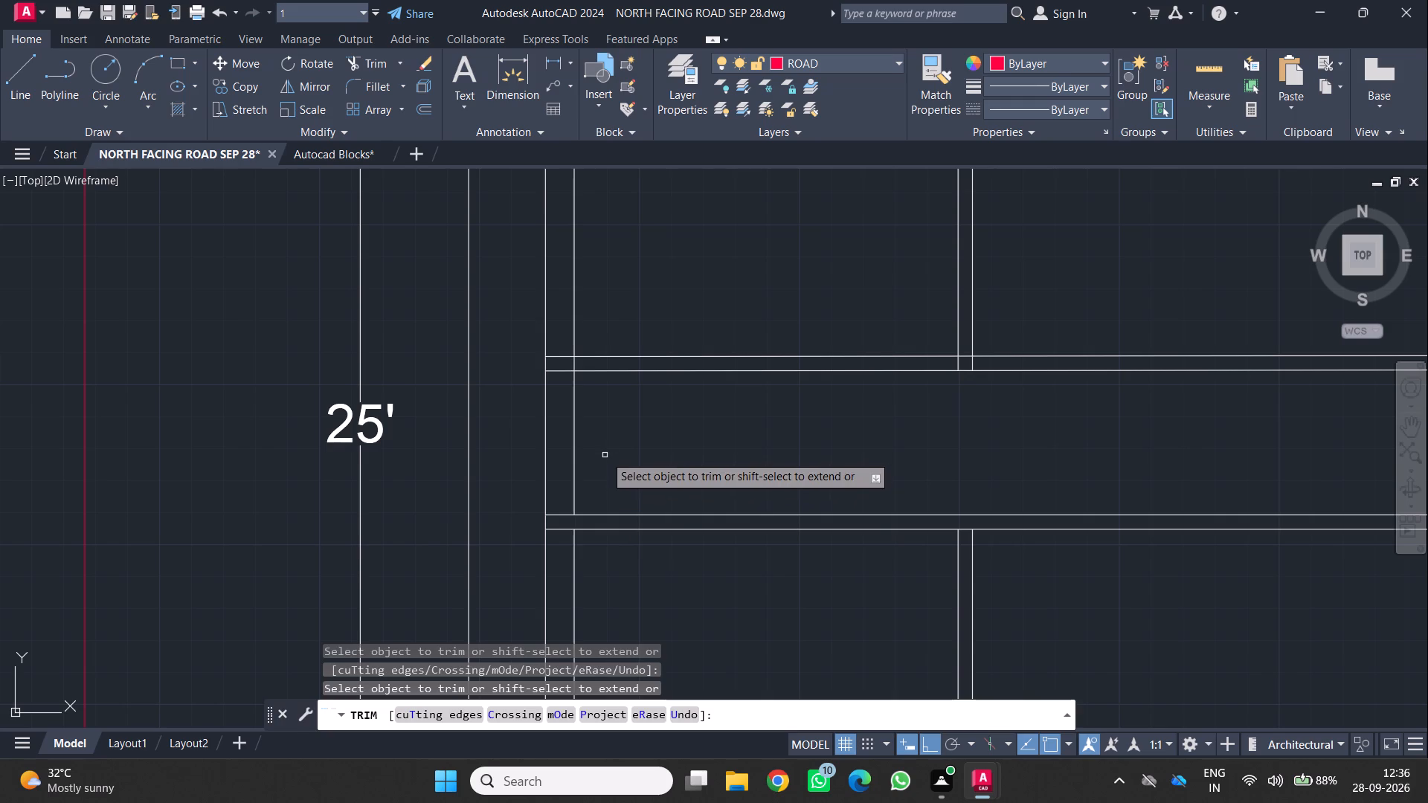
key("Escape")
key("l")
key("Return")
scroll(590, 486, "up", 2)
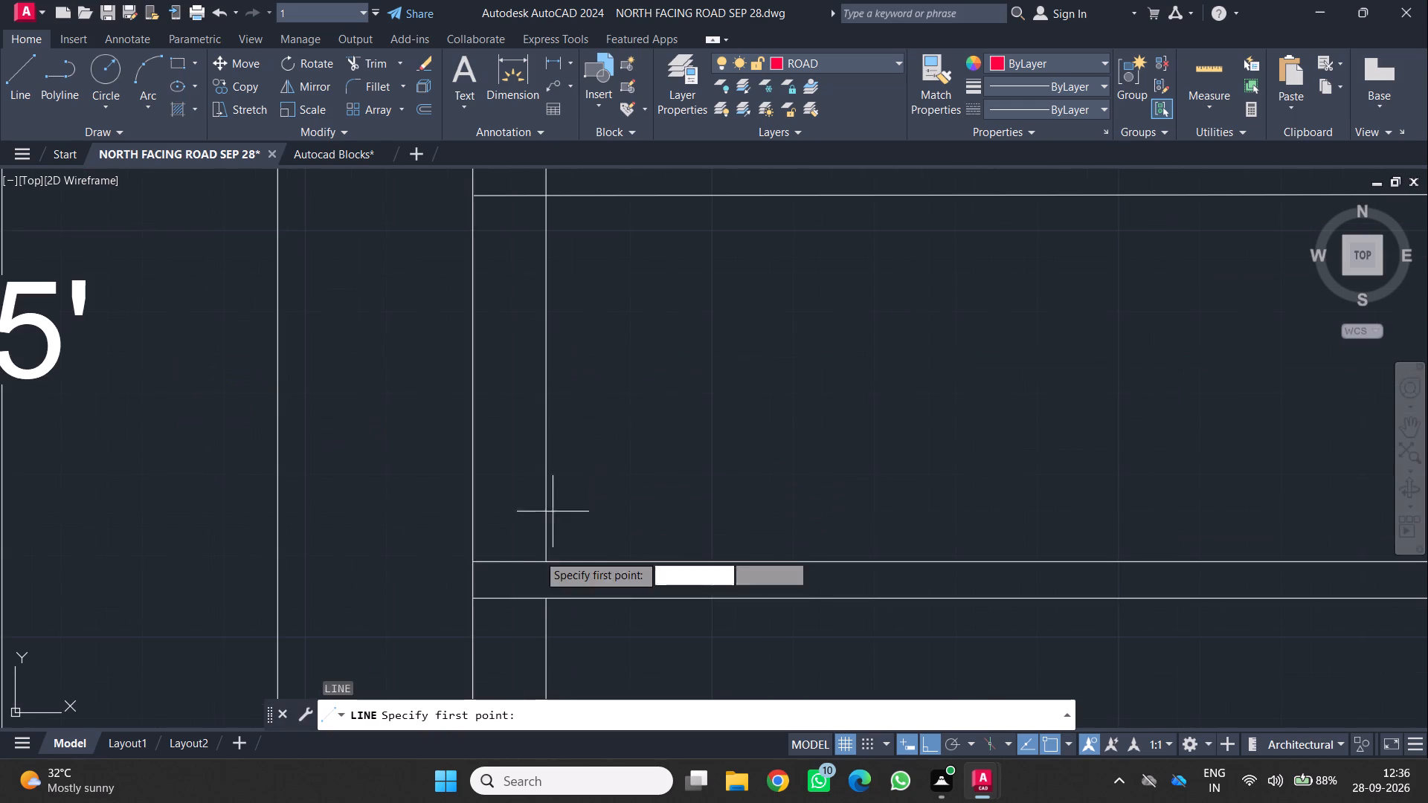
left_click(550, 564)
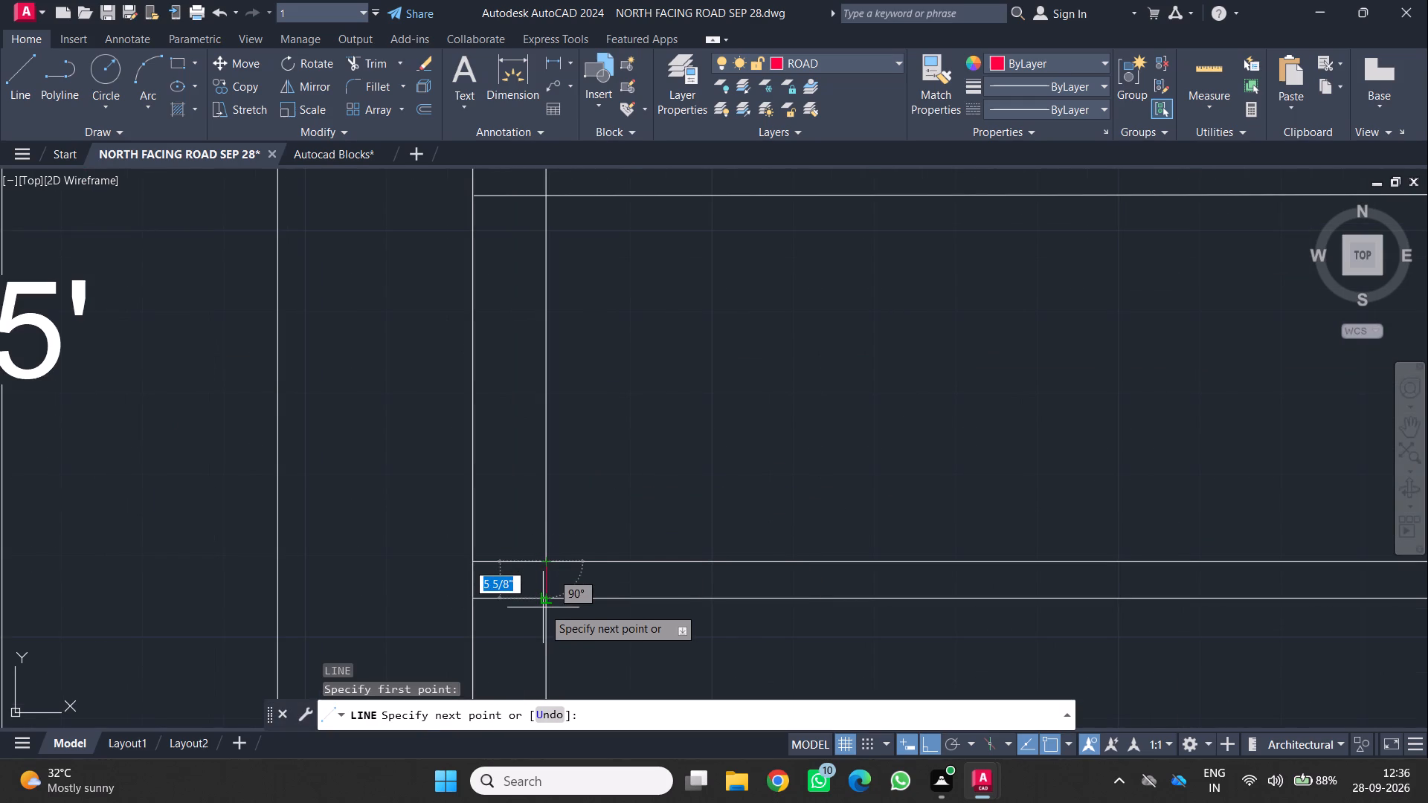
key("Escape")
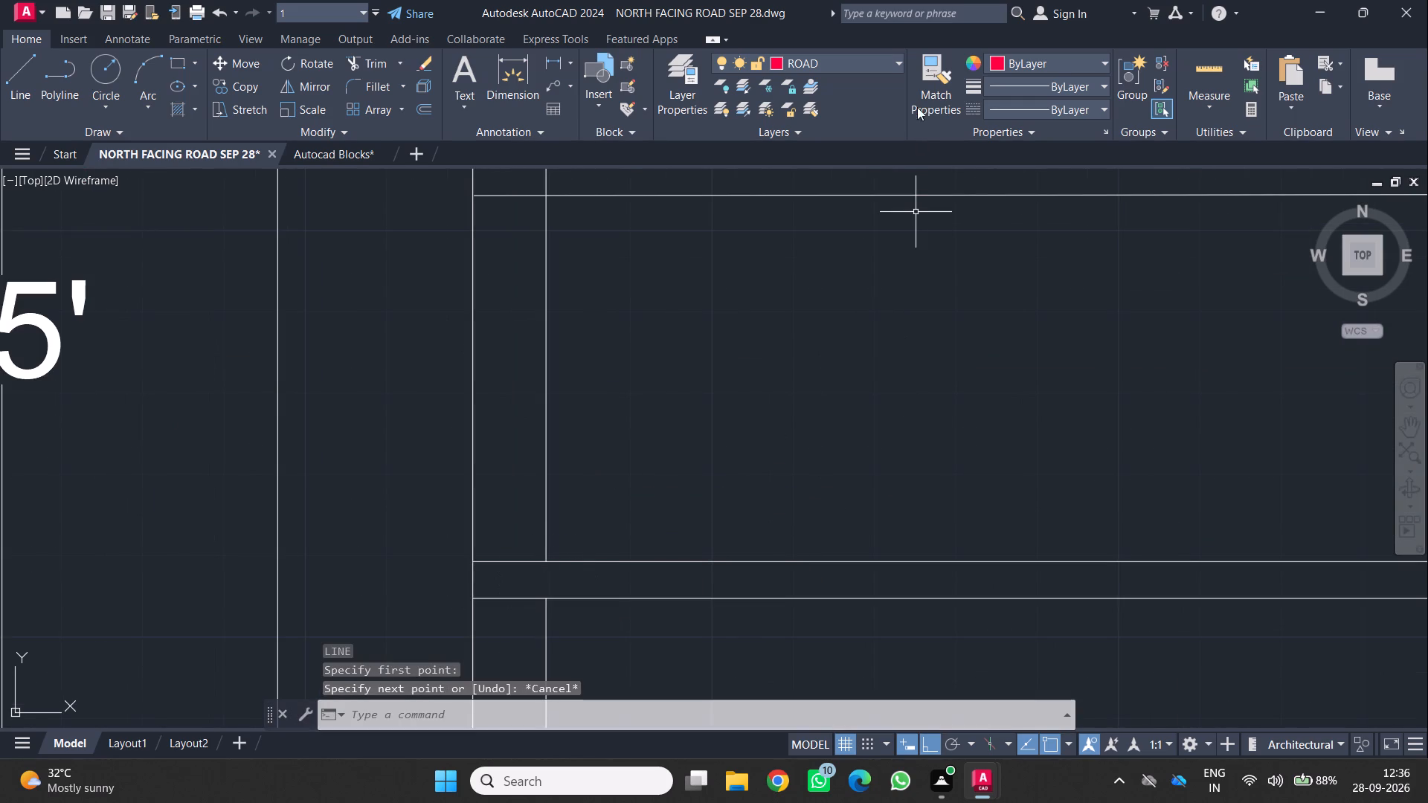
On layer 0, draw a short line bridging the west wall's inner-line gap across the southern horizontal partition's thickness.
left_click(893, 59)
left_click(869, 80)
left_click(16, 68)
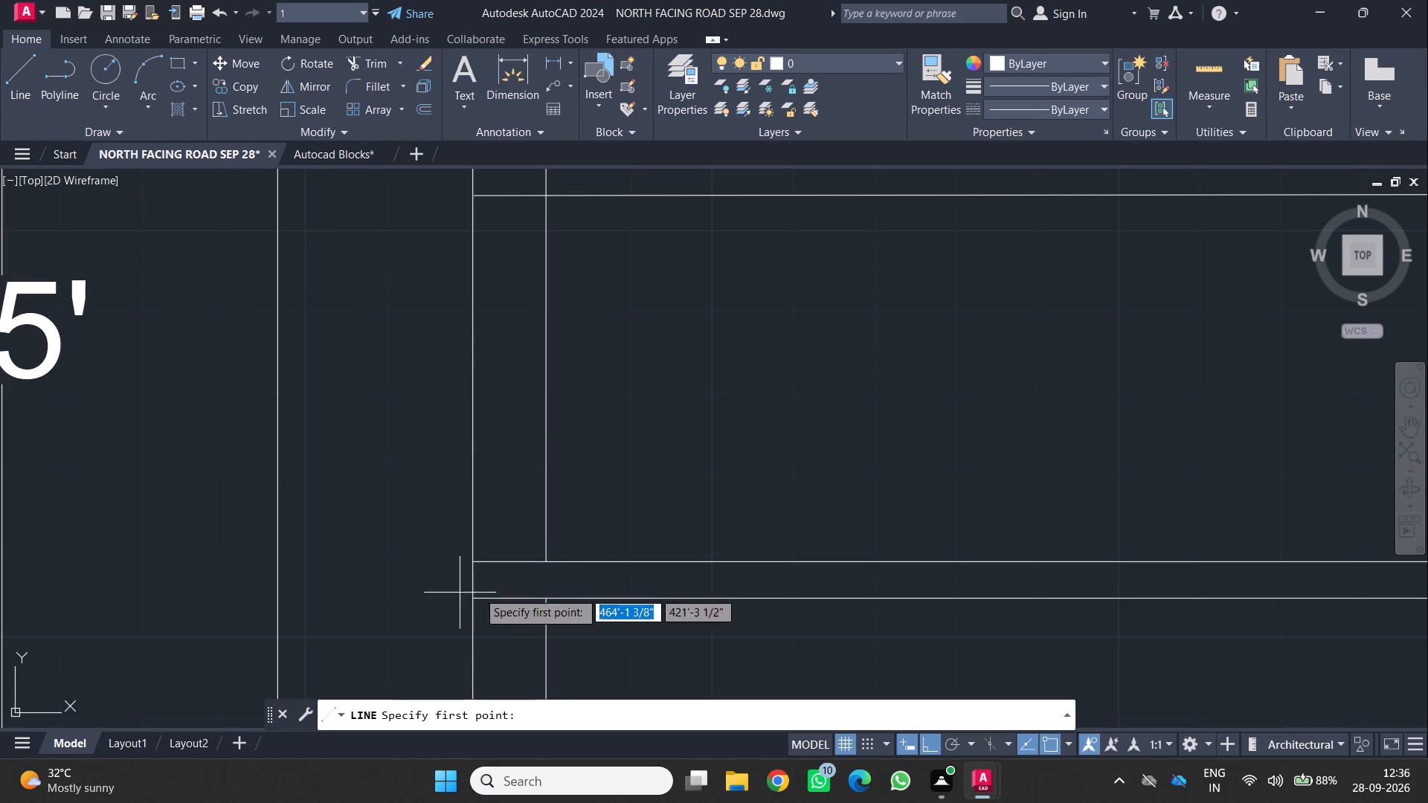
left_click_drag(545, 561, 533, 591)
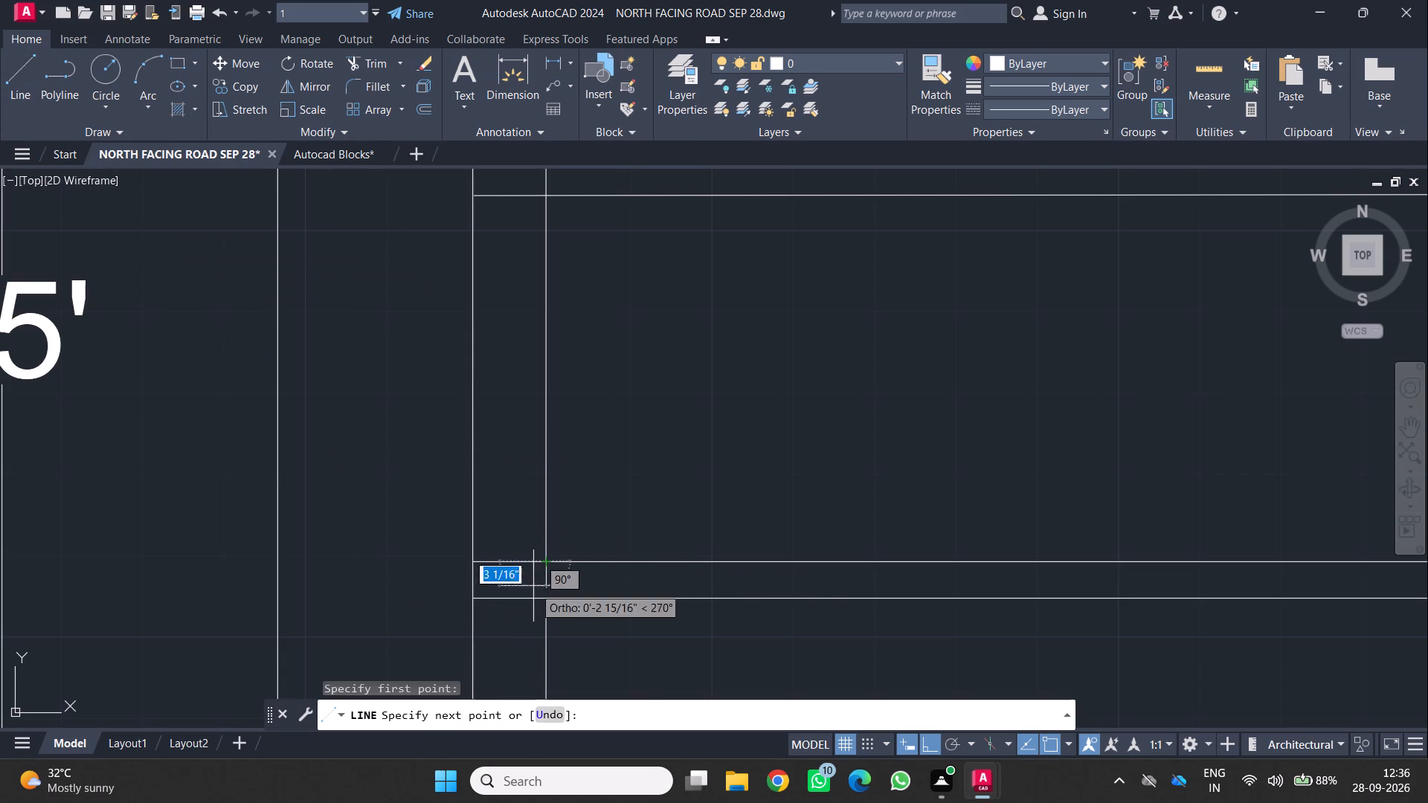
left_click_drag(533, 591, 533, 597)
left_click(541, 602)
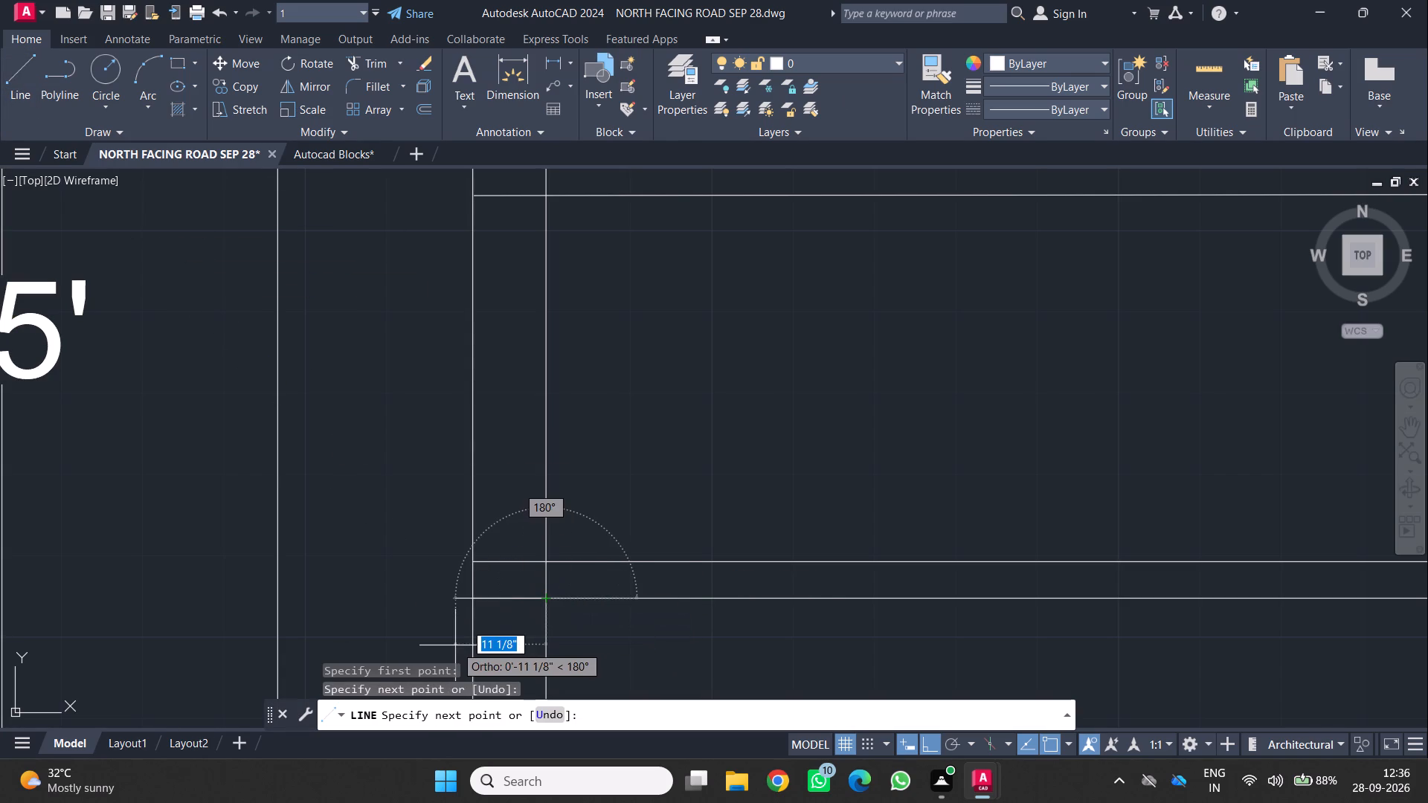
key("Return")
Trim both lines of the southern horizontal partition where they run through the west wall's thickness.
scroll(459, 642, "down", 1)
scroll(535, 575, "down", 2)
middle_click_drag(535, 575, 608, 259)
middle_click(660, 365)
middle_click_drag(660, 365, 645, 404)
scroll(660, 365, "up", 1)
middle_click(645, 404)
middle_click(645, 404)
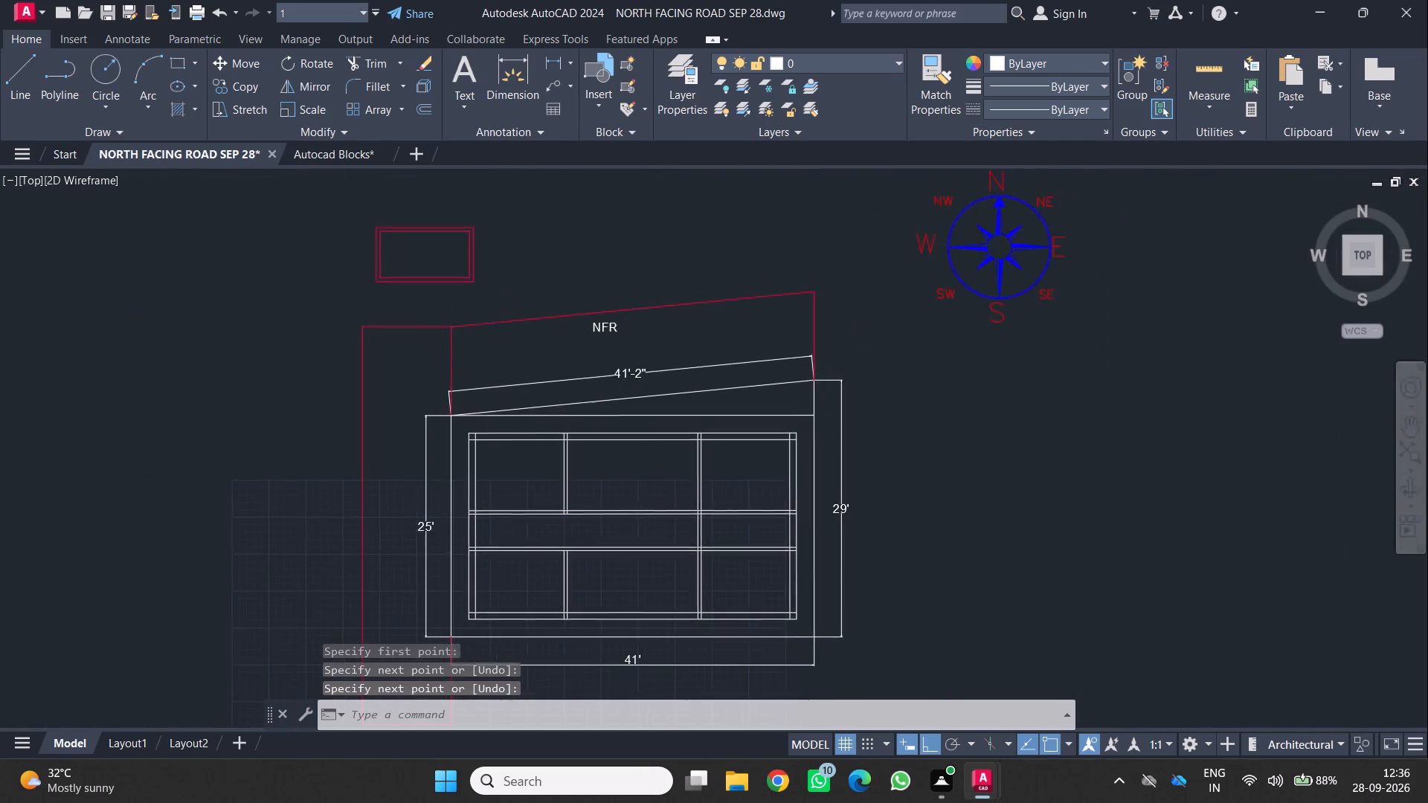
scroll(685, 358, "up", 2)
middle_click_drag(579, 427, 773, 271)
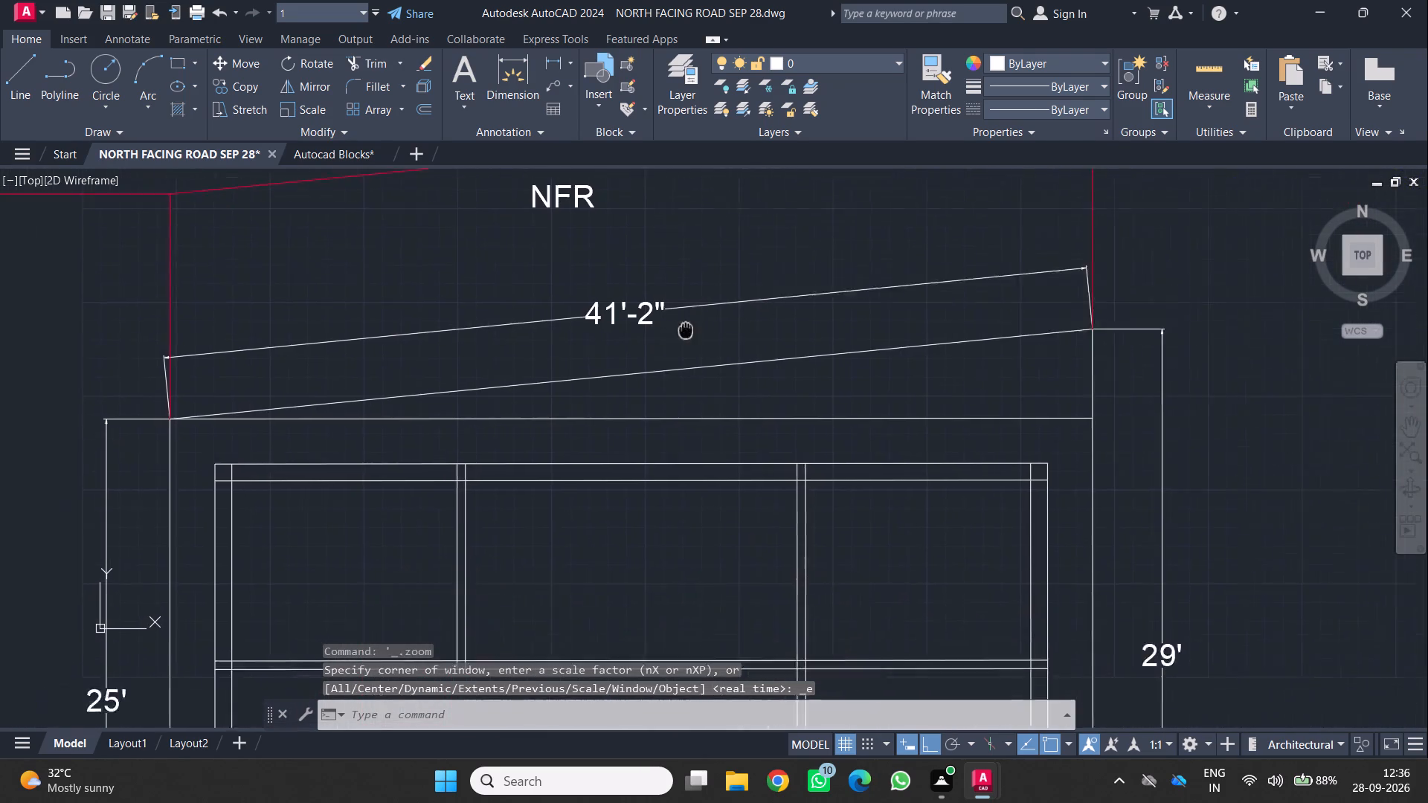
middle_click_drag(773, 271, 884, 207)
middle_click_drag(601, 429, 751, 212)
middle_click(751, 212)
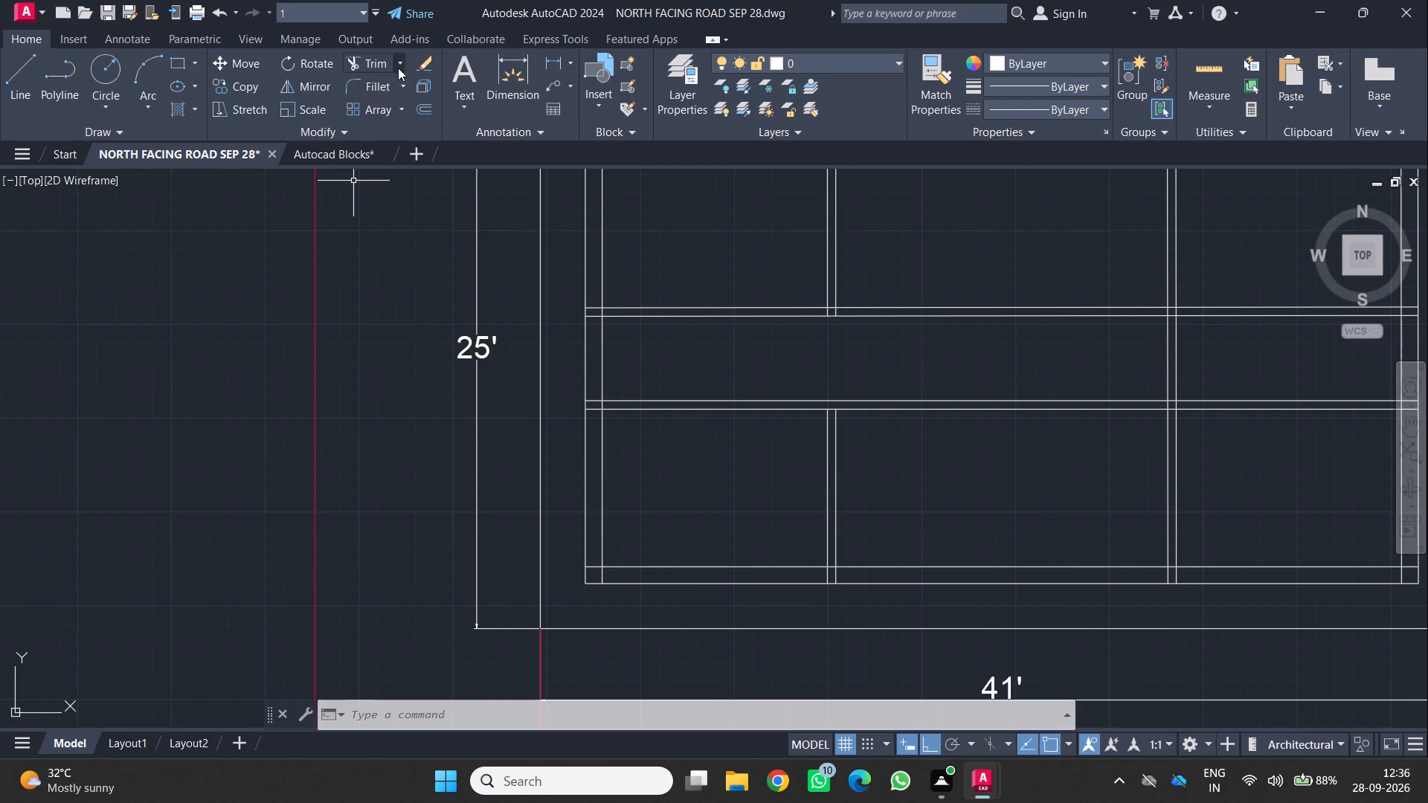
left_click(372, 67)
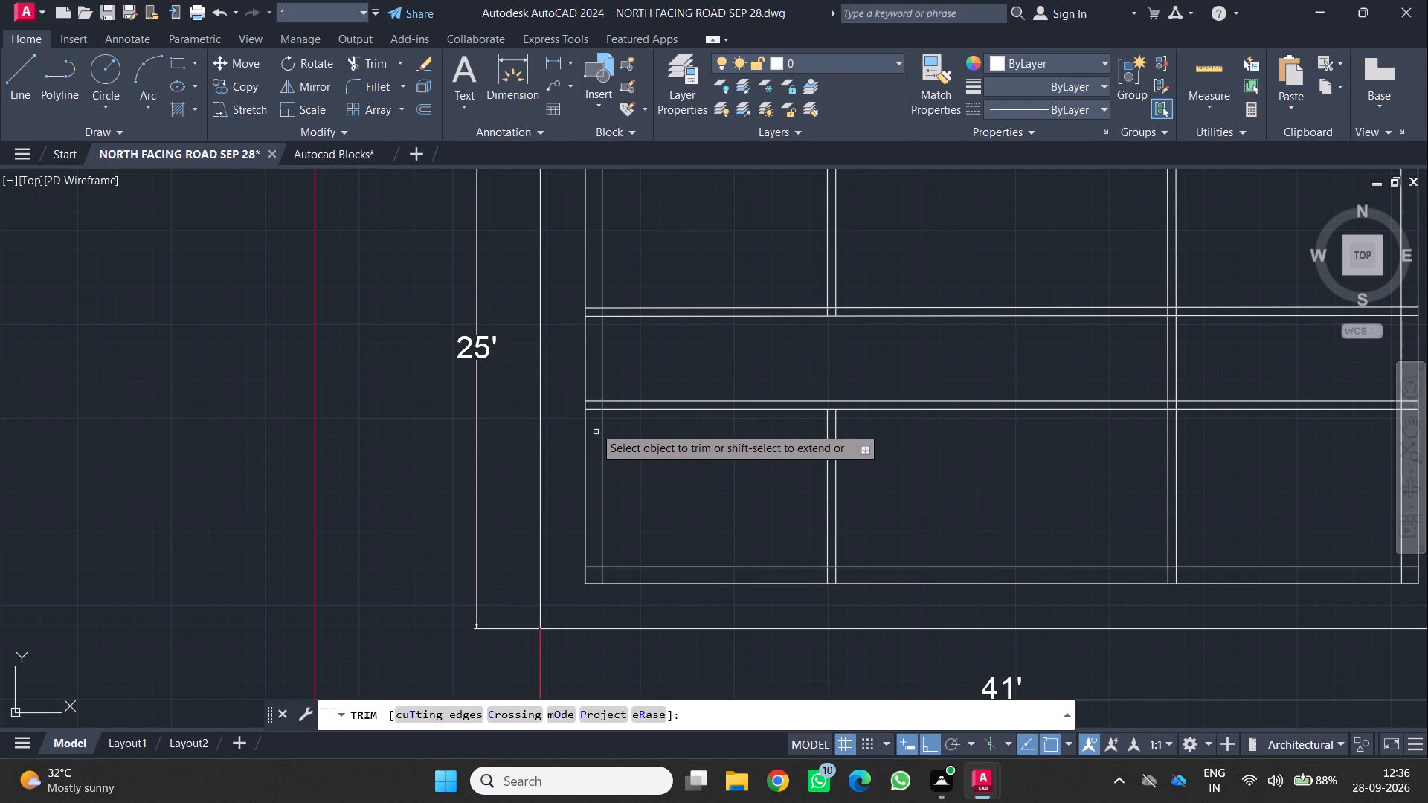
left_click(594, 410)
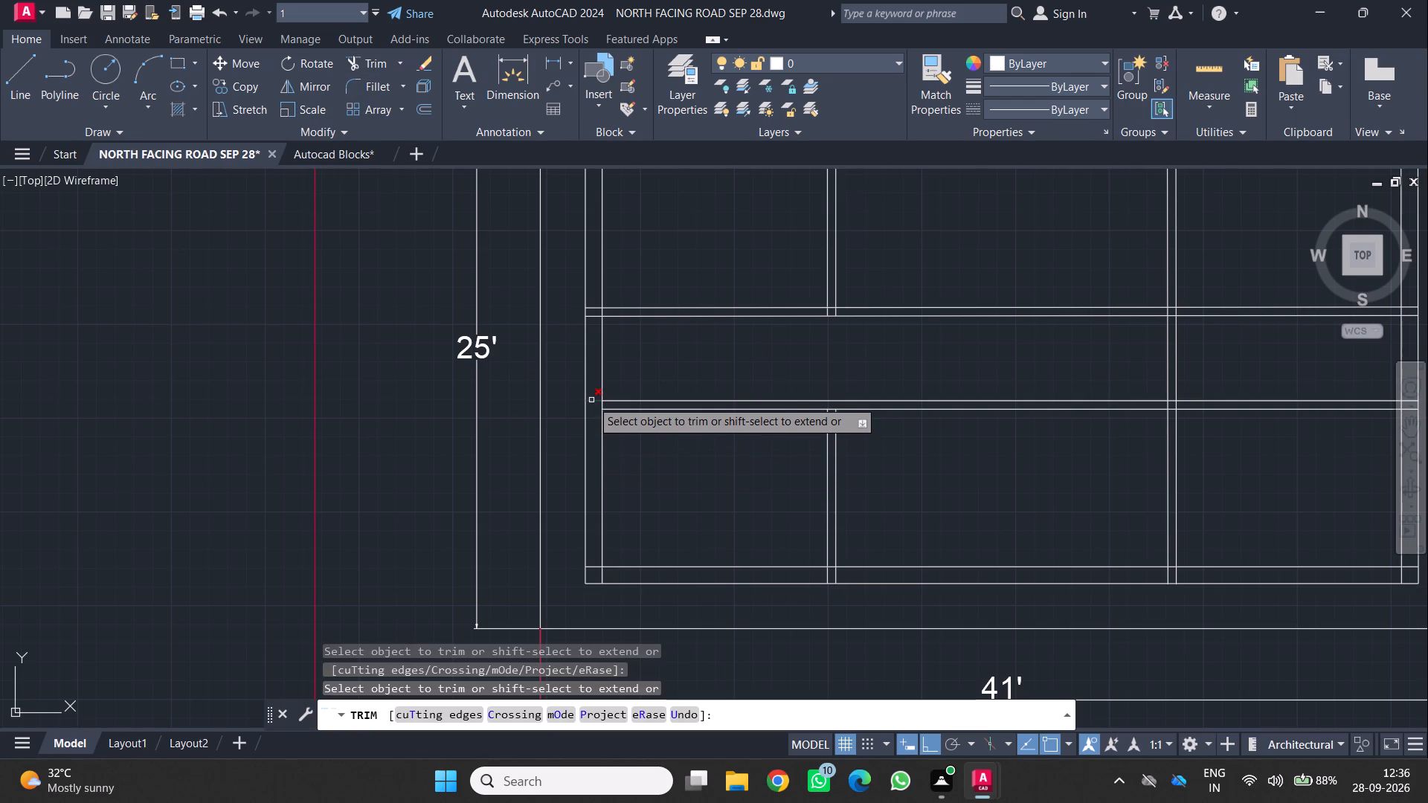
left_click(591, 400)
Trim the overlapping ends of the west and south walls' inner lines at the southwest corner.
left_click(592, 569)
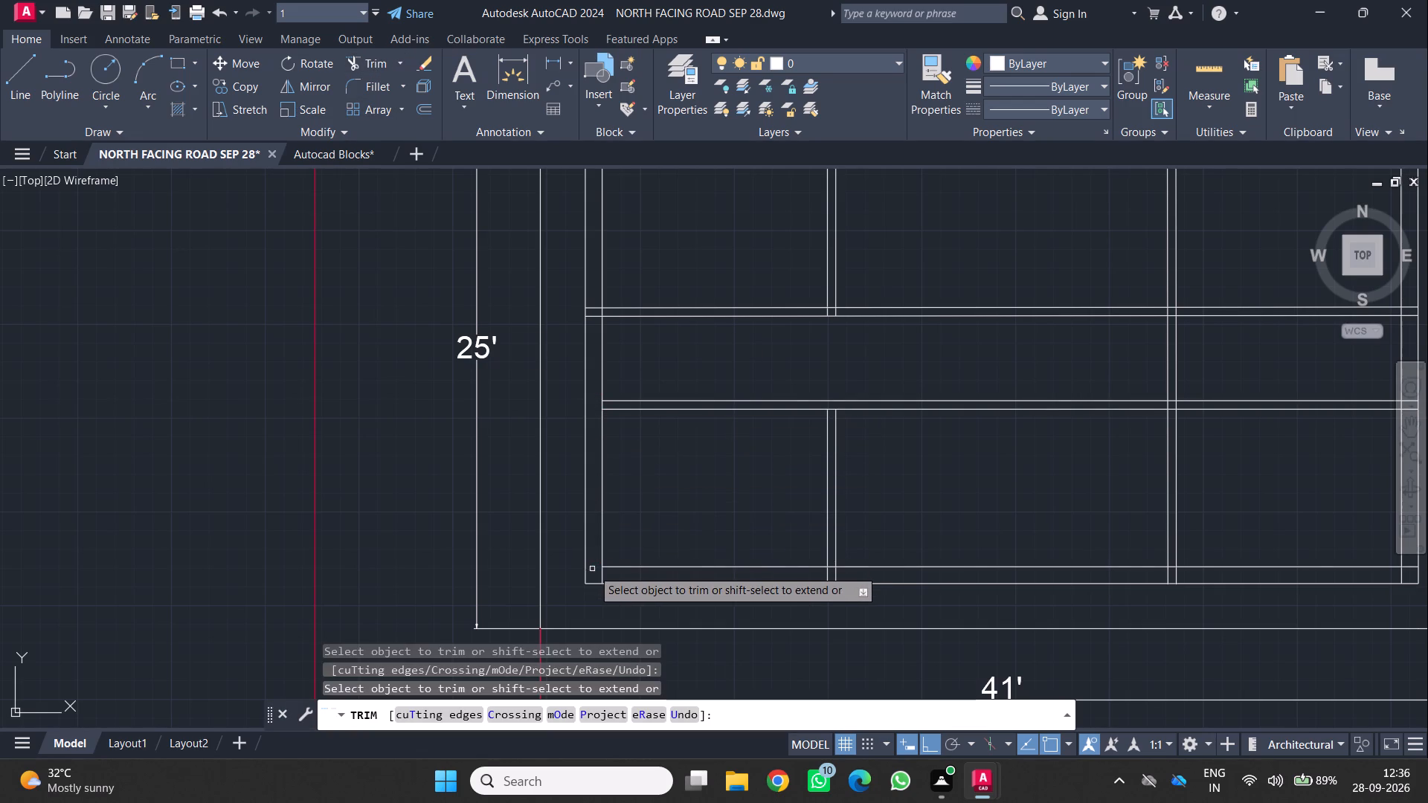
left_click(602, 577)
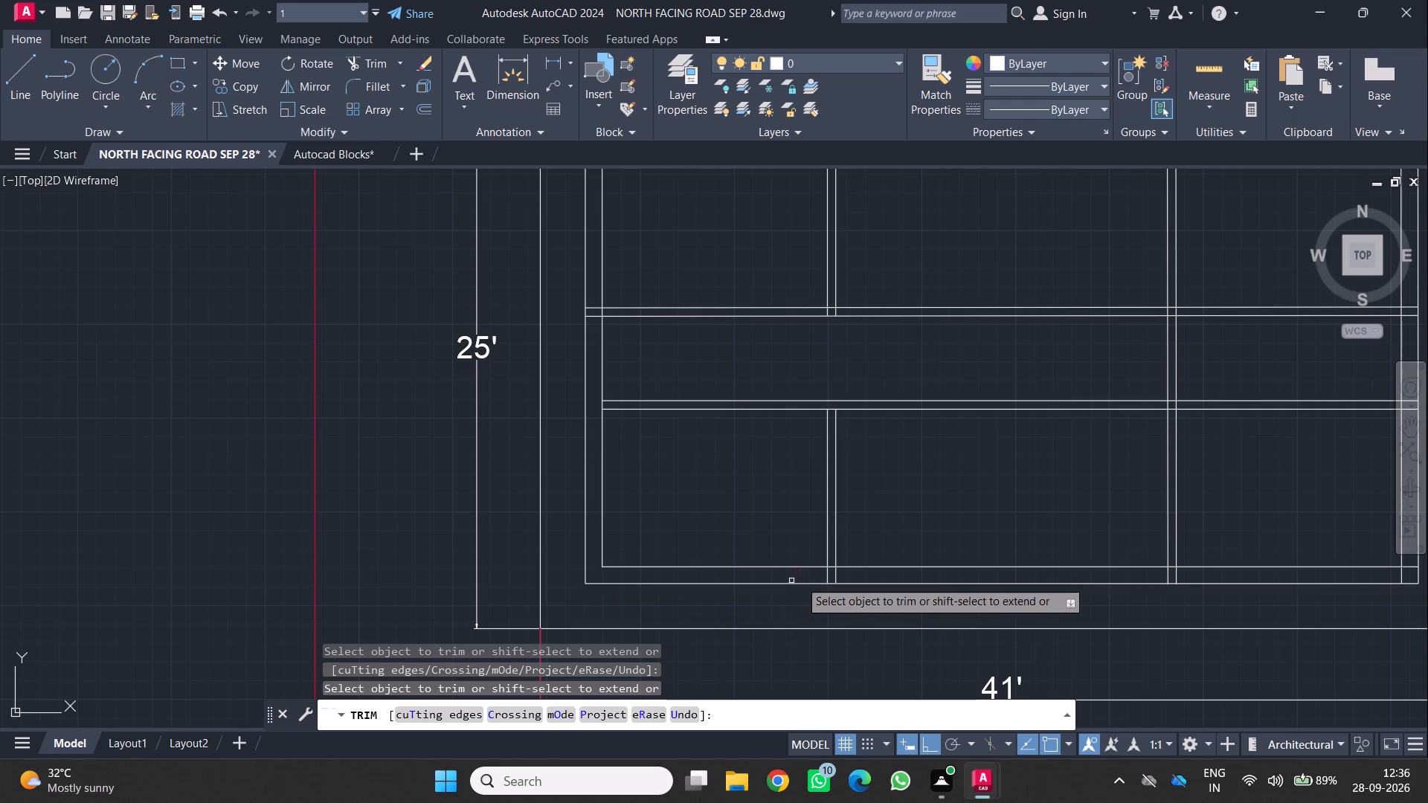
Trim both lines of the western vertical partition where they cross the south wall's thickness.
left_click(834, 573)
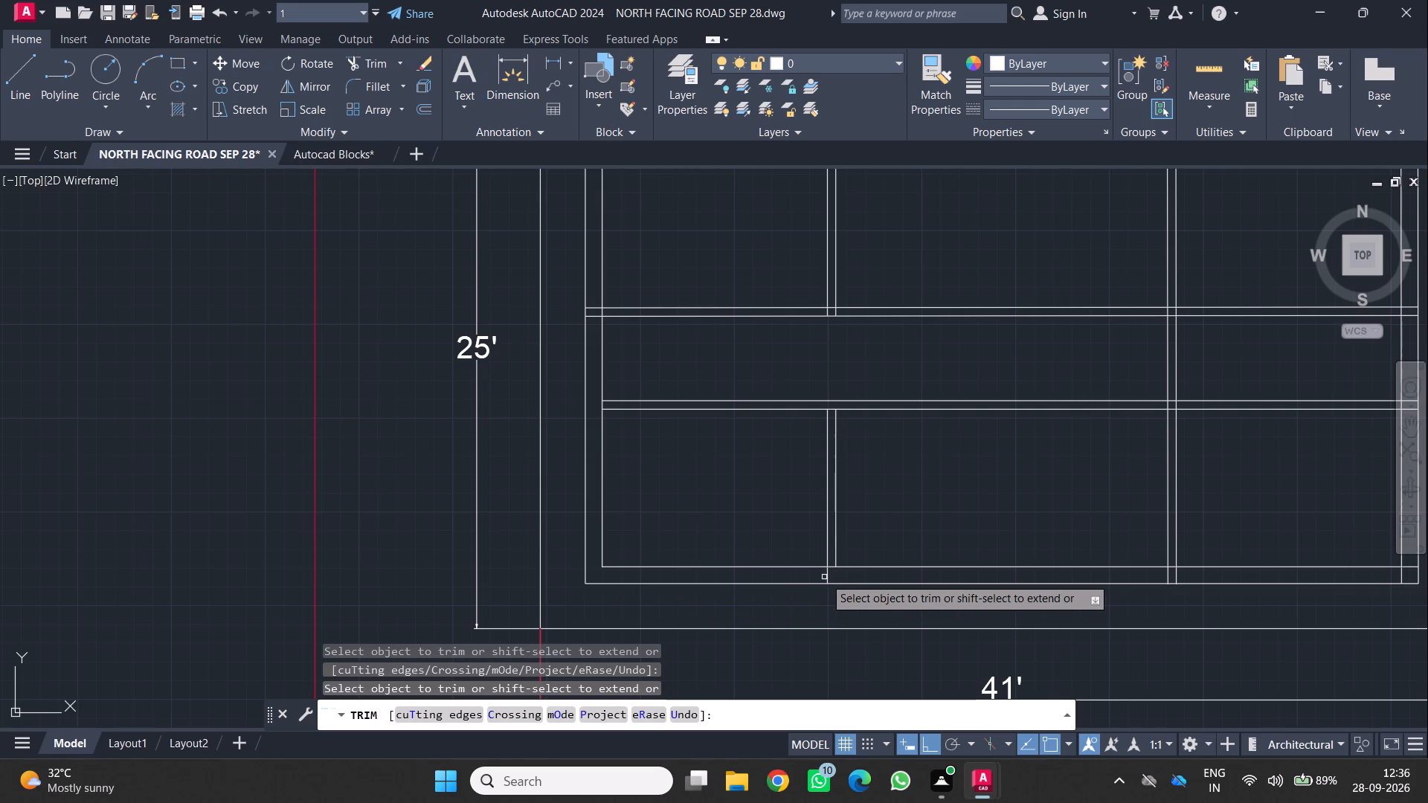
left_click(823, 577)
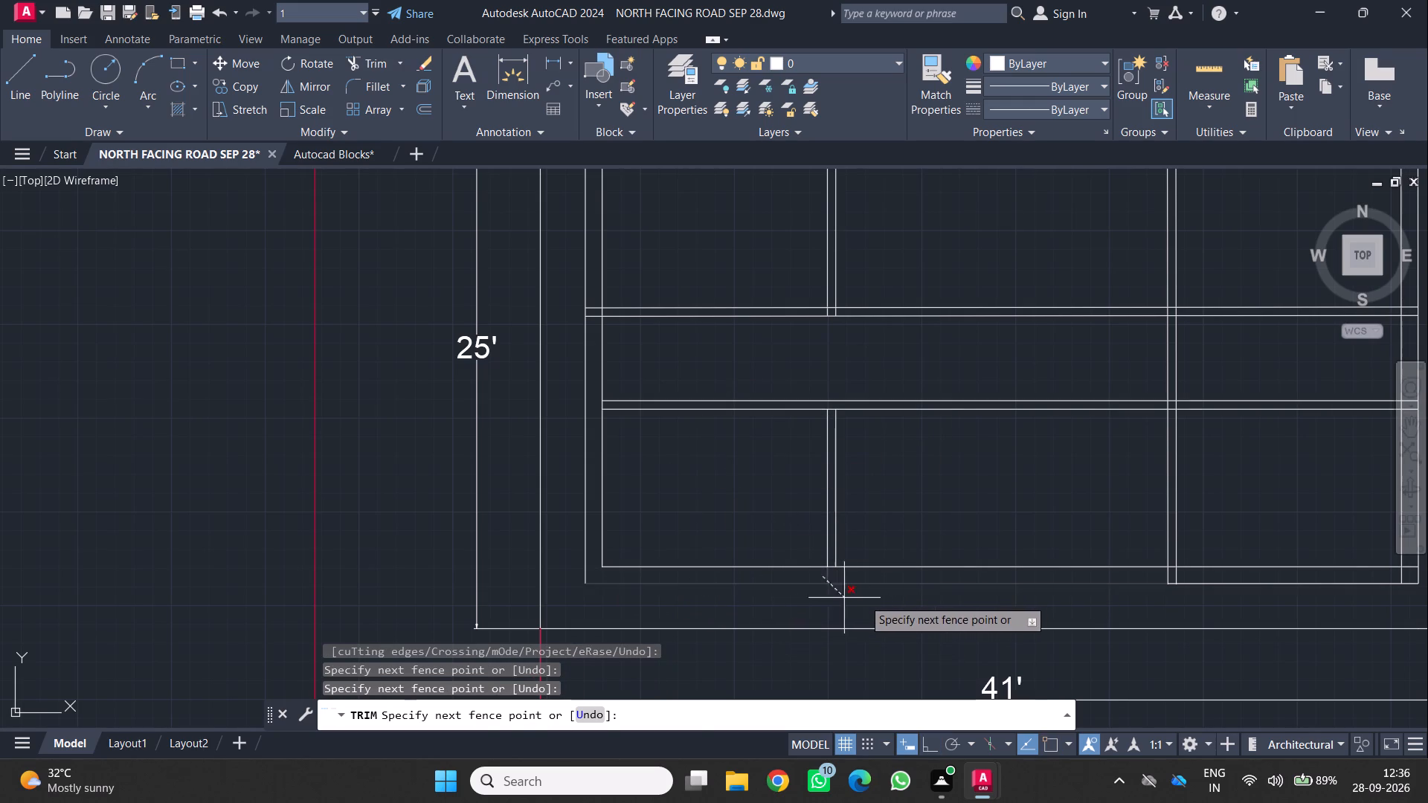
left_click(850, 580)
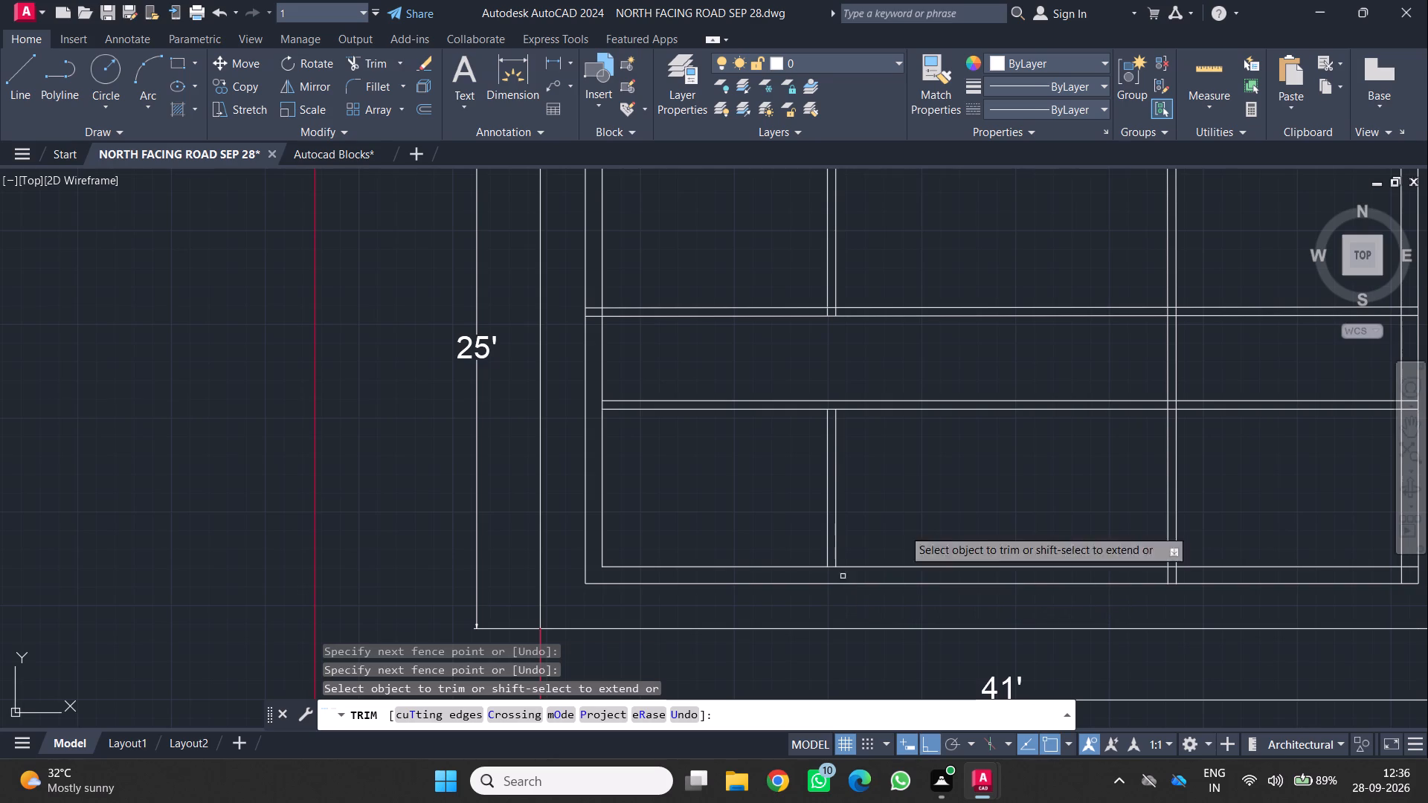
scroll(888, 494, "down", 1)
middle_click_drag(878, 482, 793, 503)
middle_click(793, 503)
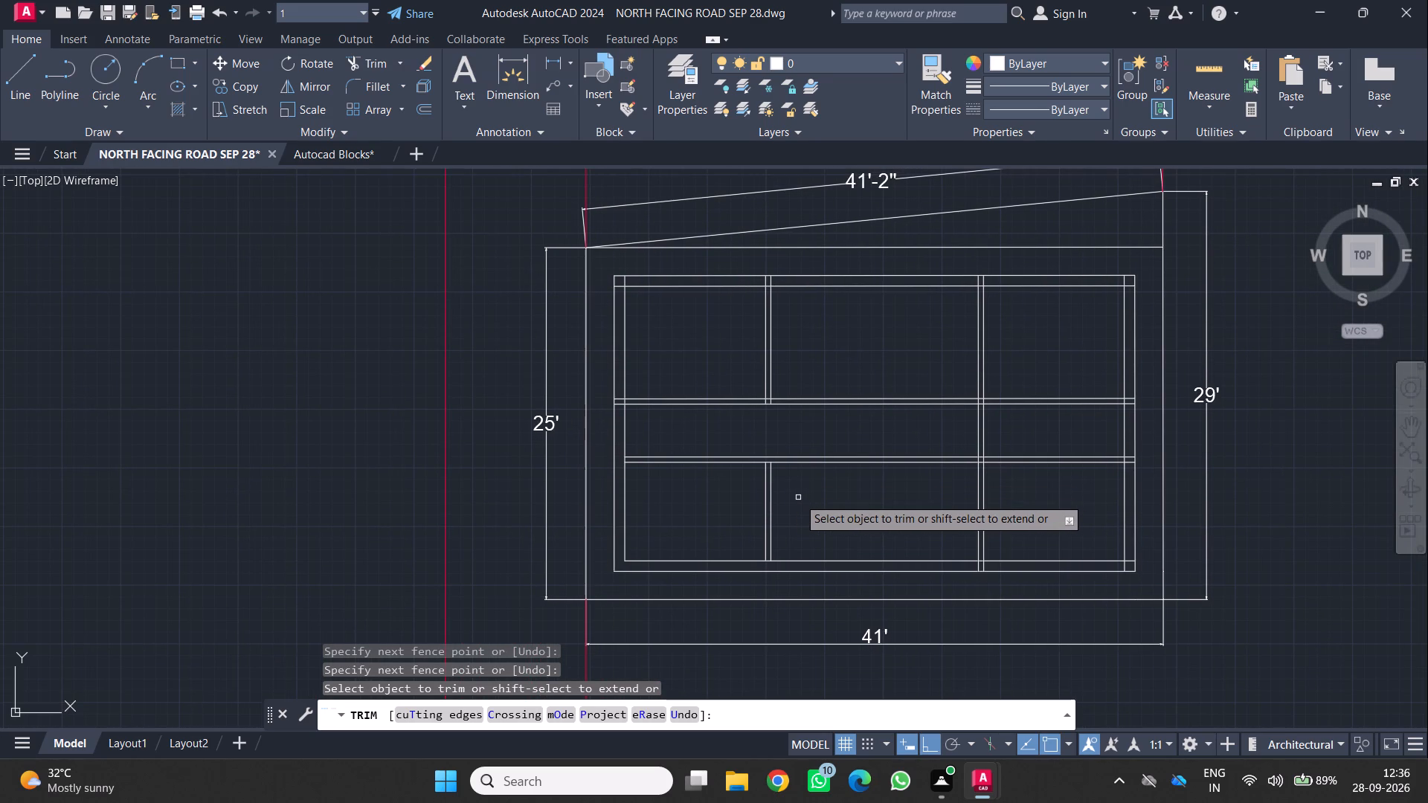
key("Escape")
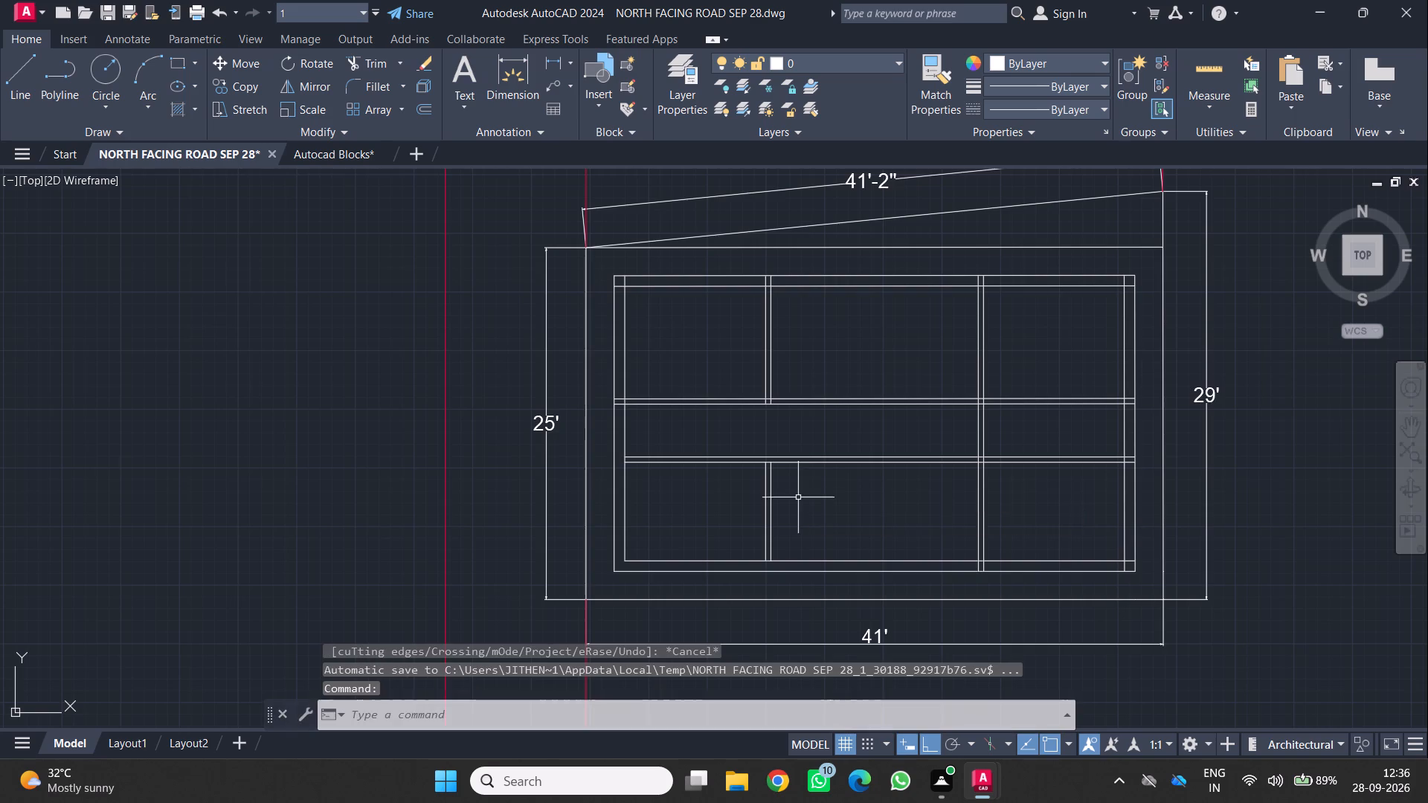
Draw a short line extending the western vertical partition's east line north across the southern horizontal partition's thickness.
scroll(810, 474, "up", 1)
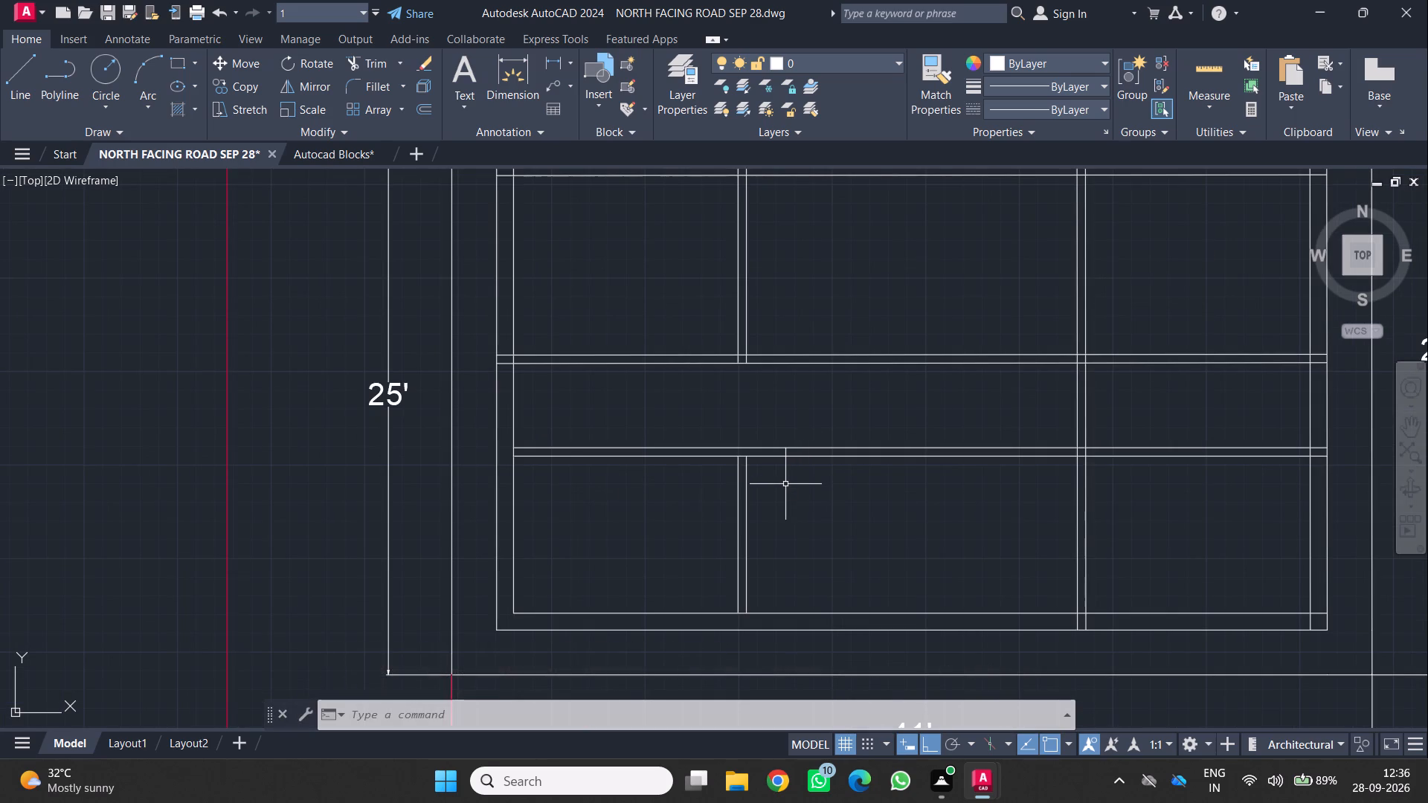
key("l")
key("Return")
scroll(715, 460, "up", 2)
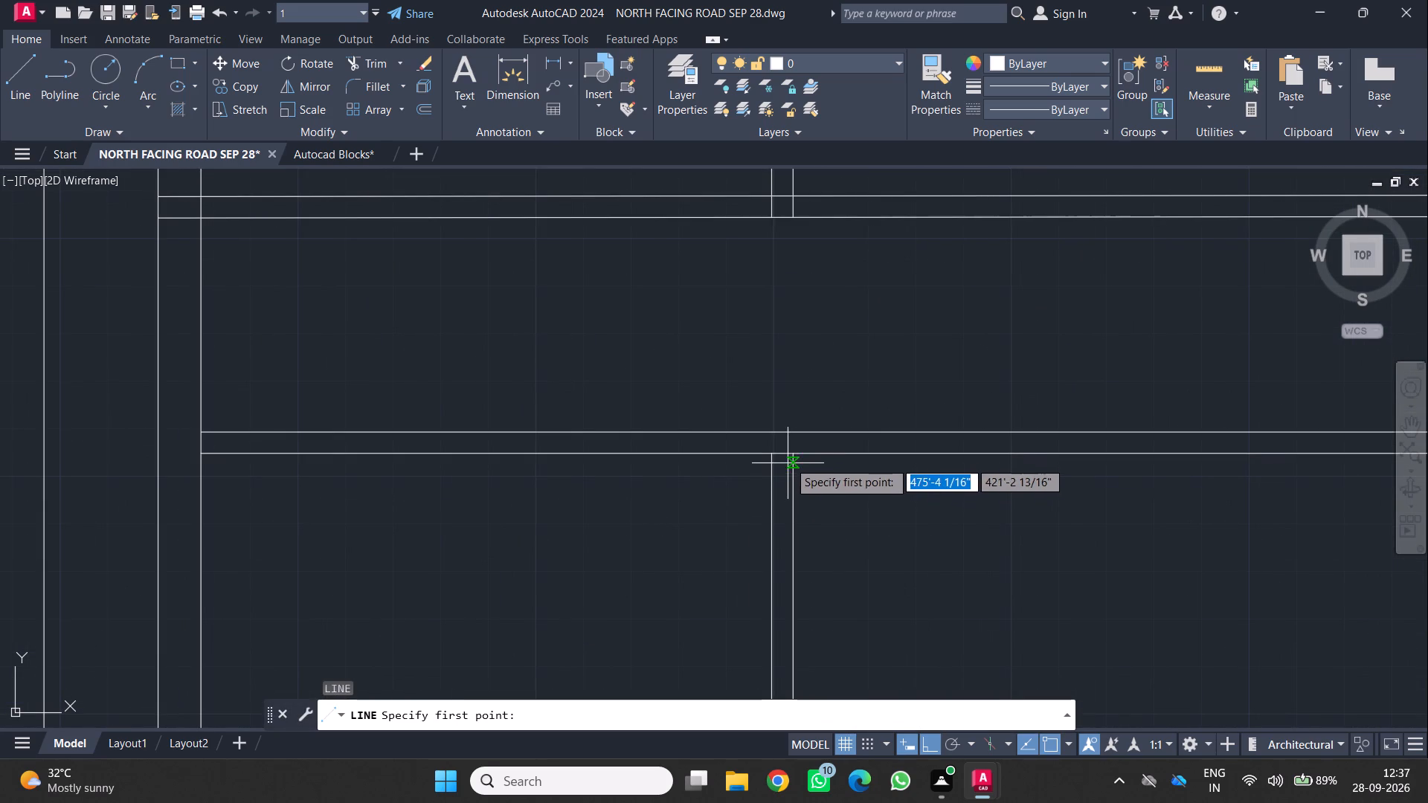
left_click_drag(791, 457, 791, 445)
left_click(789, 426)
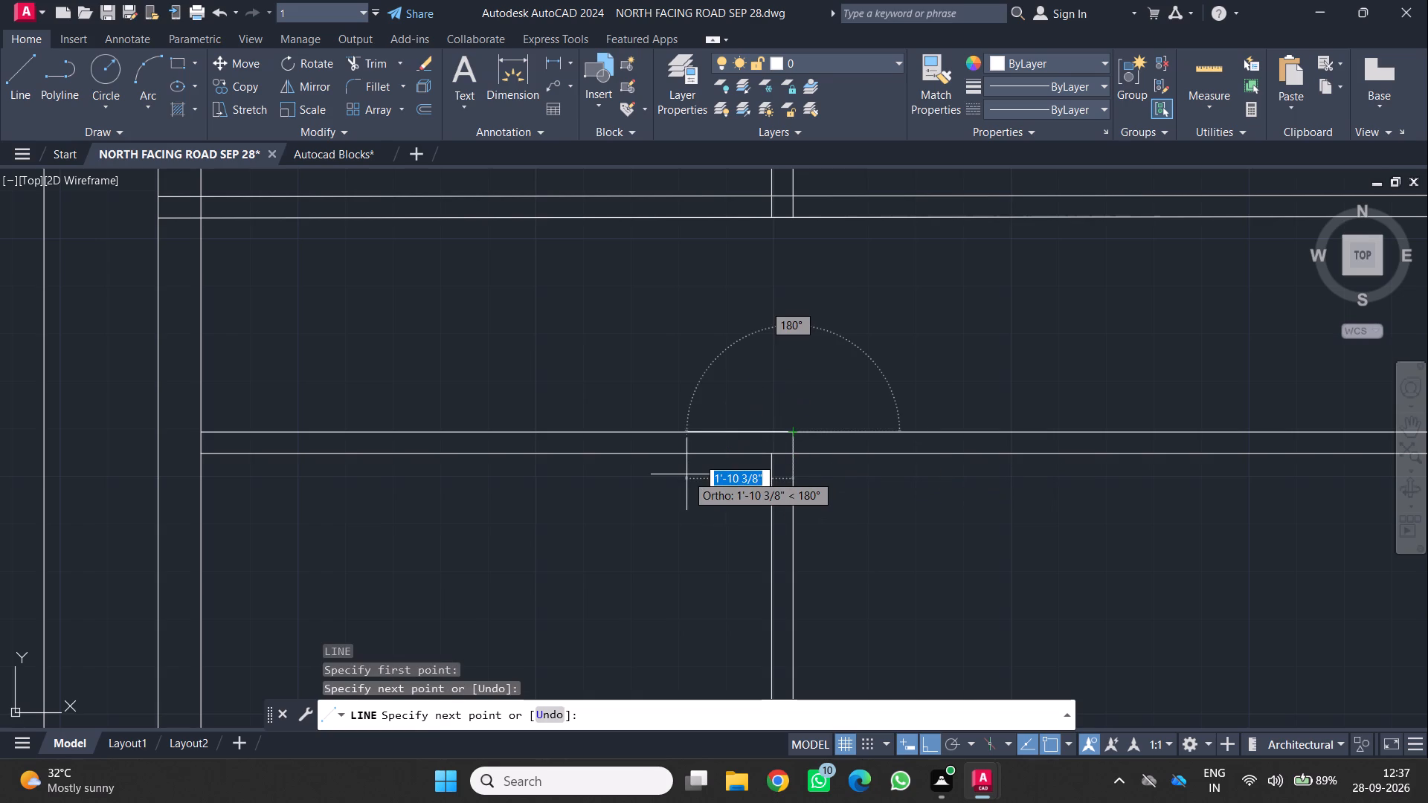
key("Return")
Trim the southern horizontal partition's lines between the two vertical partitions, and clean the leftover stub at the southwest room's northeast corner.
scroll(686, 474, "down", 2)
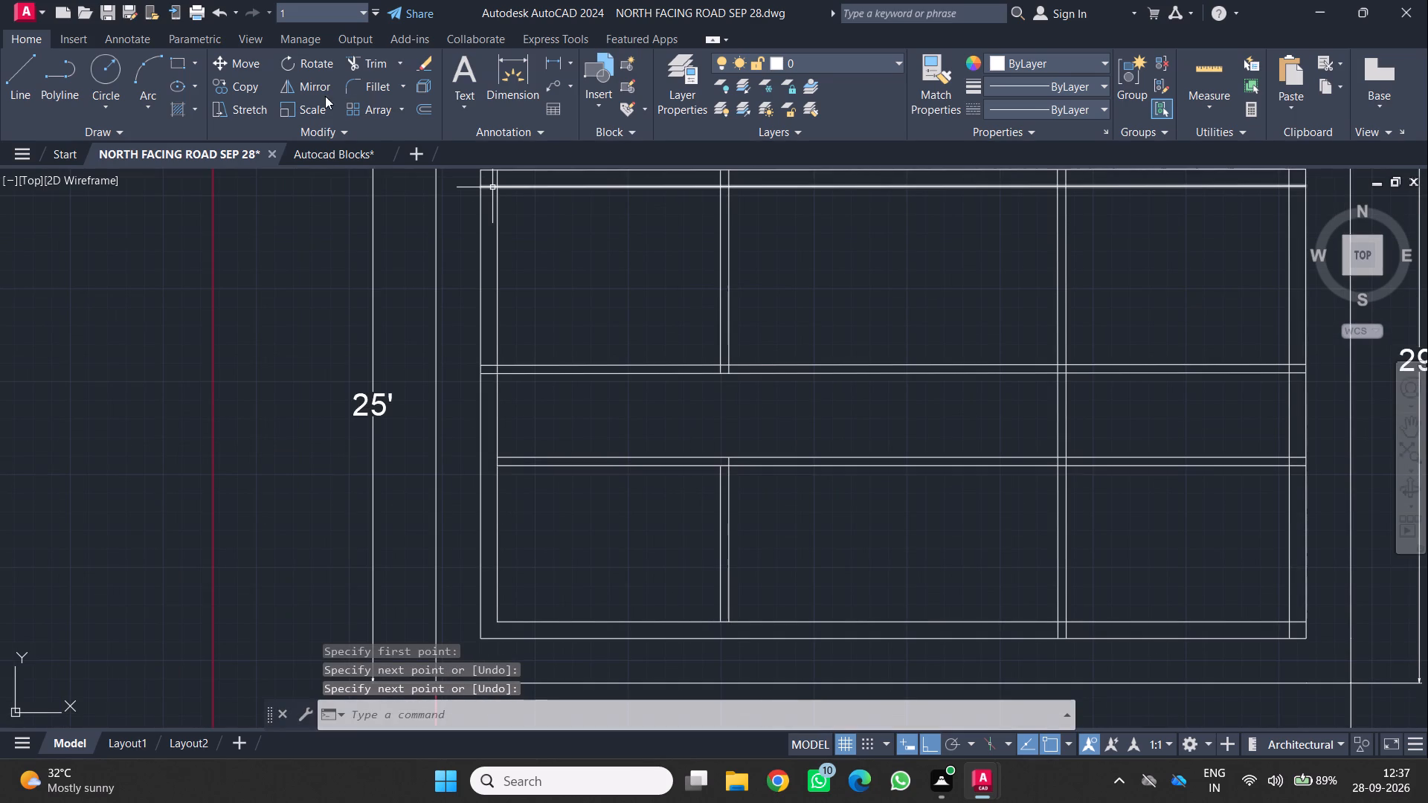
left_click(367, 57)
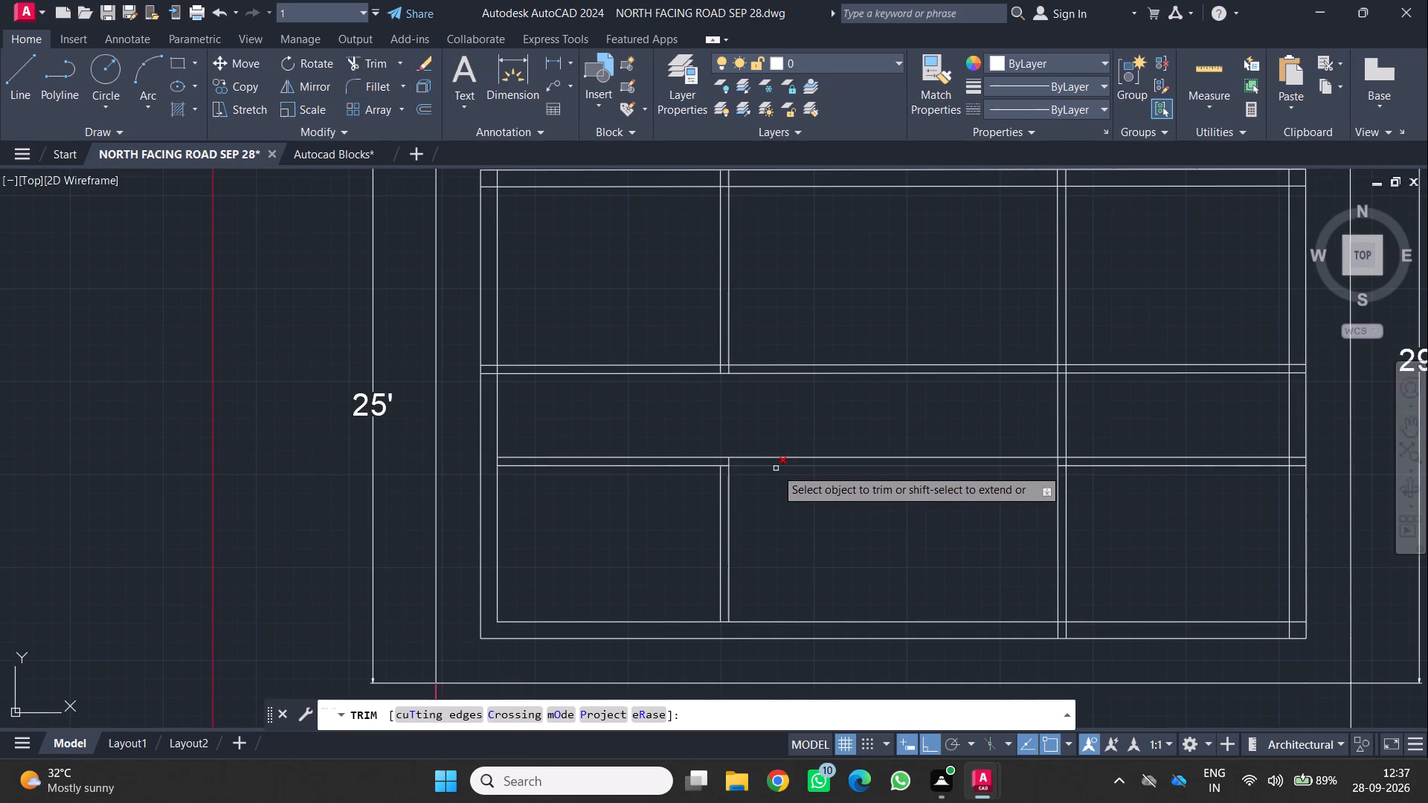
left_click(782, 459)
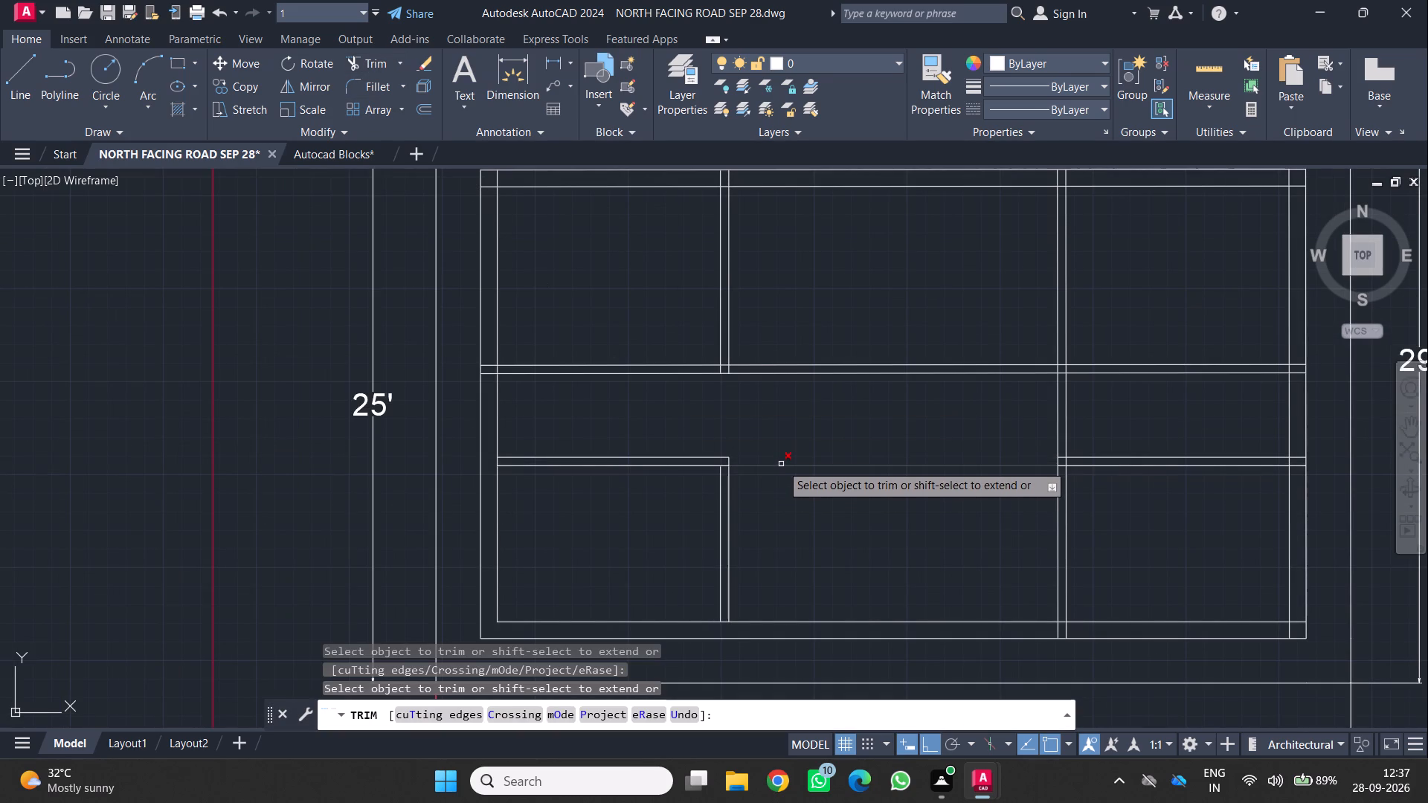
left_click(781, 466)
scroll(718, 497, "up", 2)
left_click(733, 441)
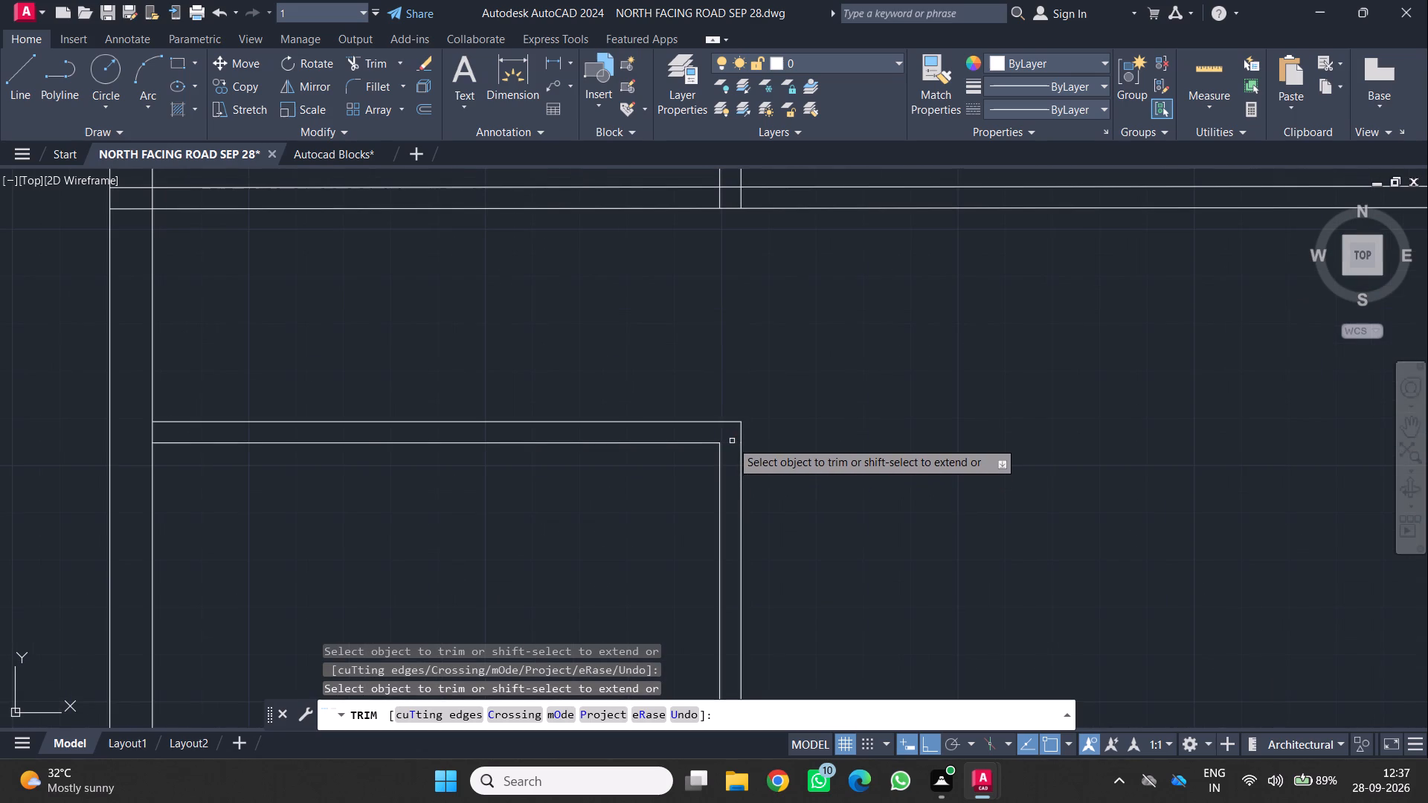
scroll(729, 445, "down", 4)
middle_click_drag(784, 452, 736, 439)
middle_click(736, 439)
middle_click(736, 439)
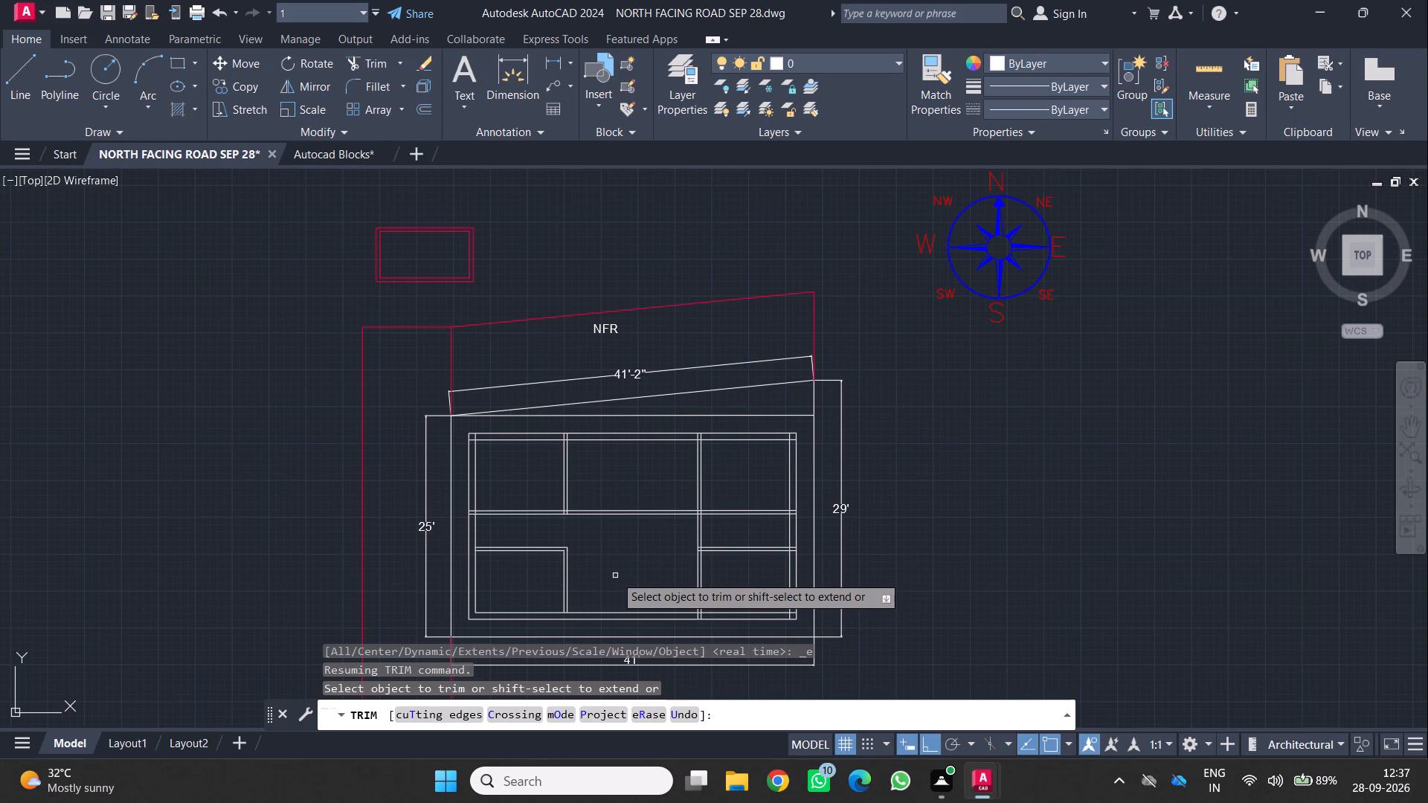
Trim the west wall's inner line where it crosses the southern horizontal partition's thickness at the southwest room's northwest corner.
key("Escape")
key("Escape")
key("Escape")
scroll(611, 576, "up", 1)
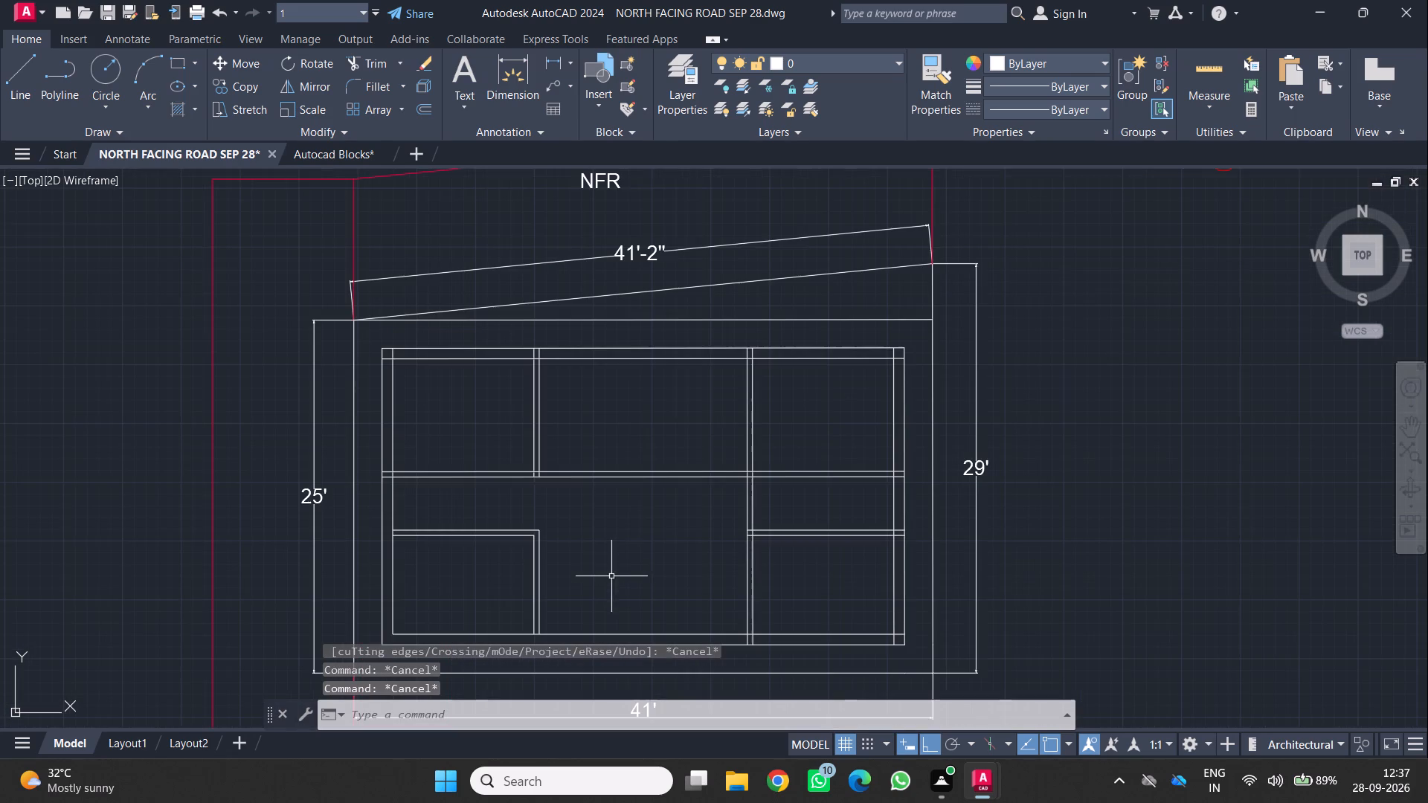
middle_click_drag(401, 577, 469, 515)
scroll(469, 515, "up", 1)
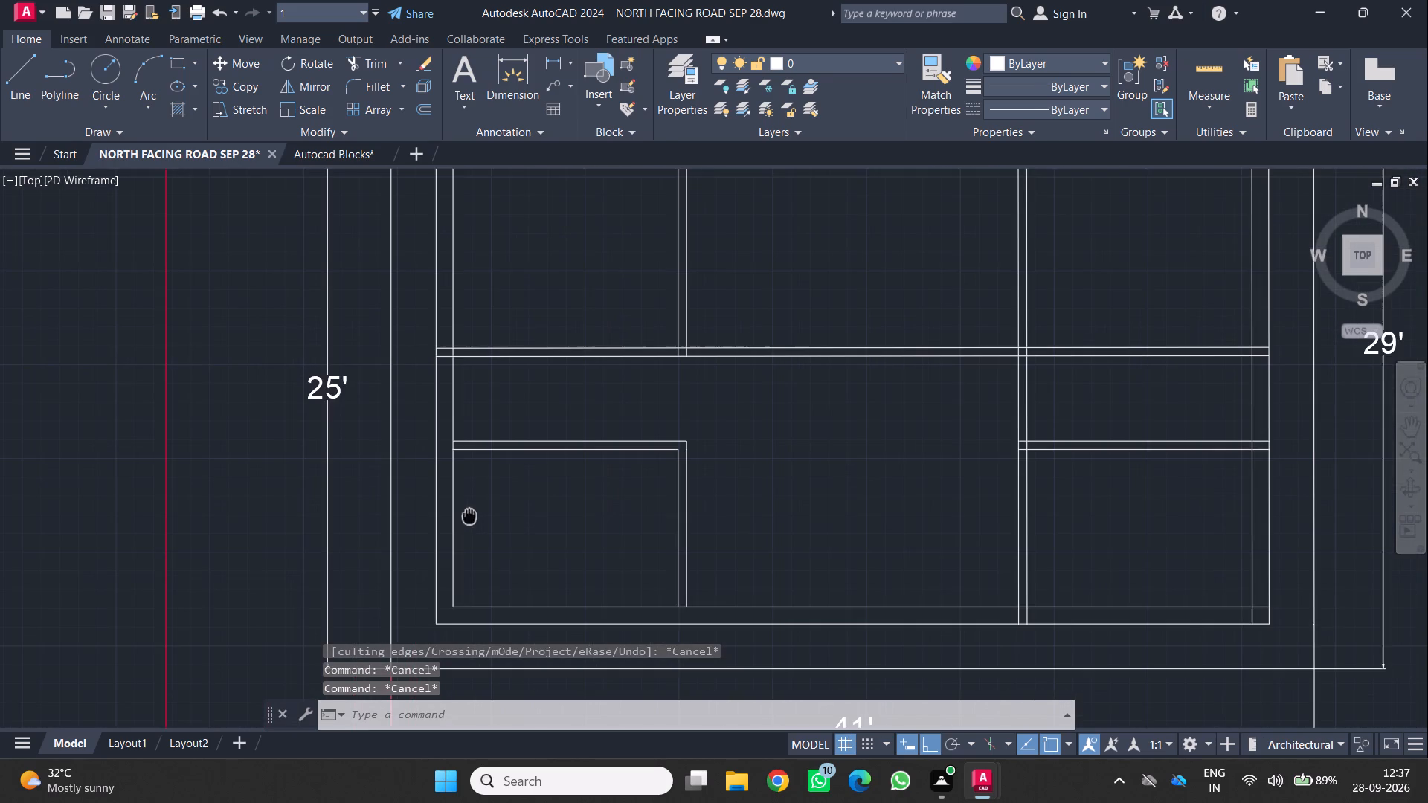
scroll(459, 465, "up", 1)
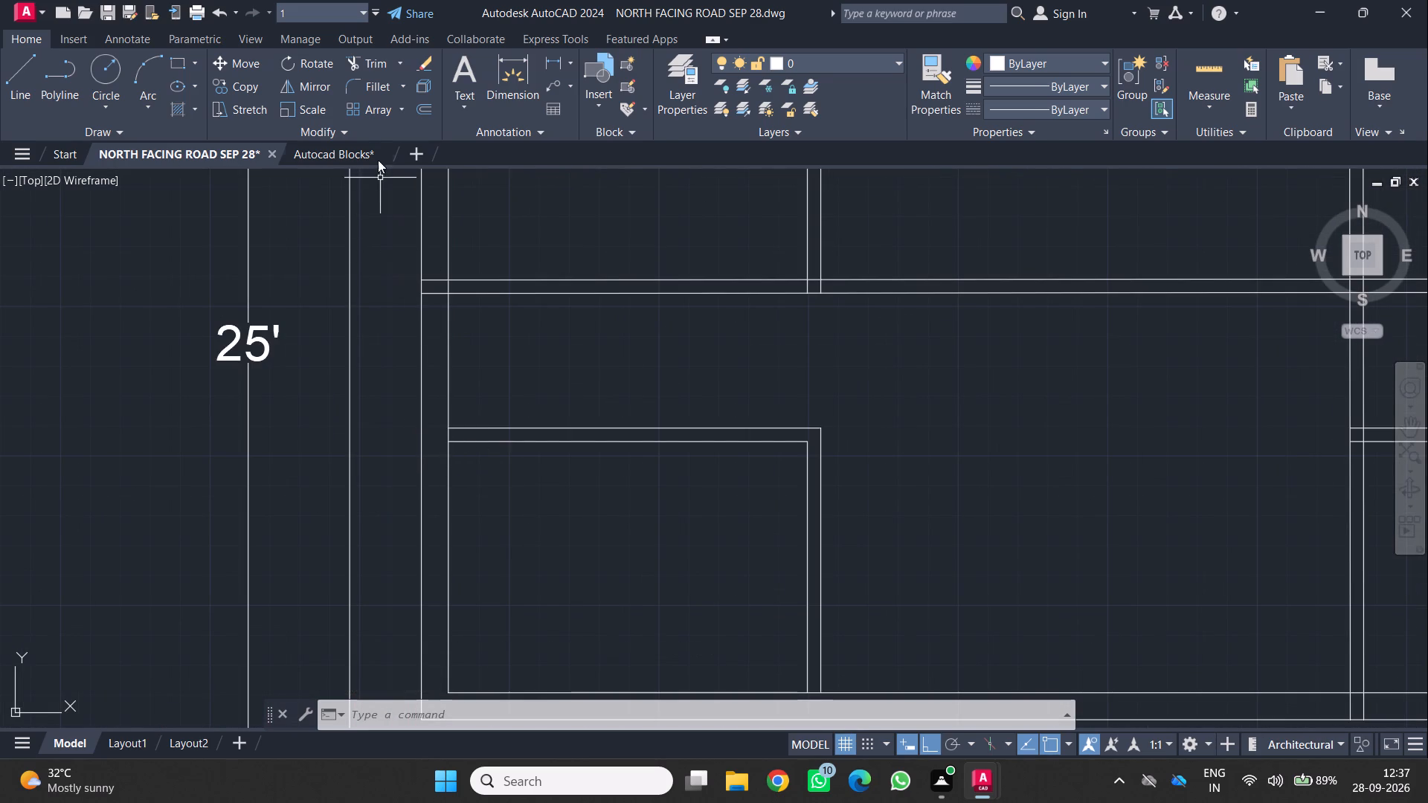
left_click(380, 62)
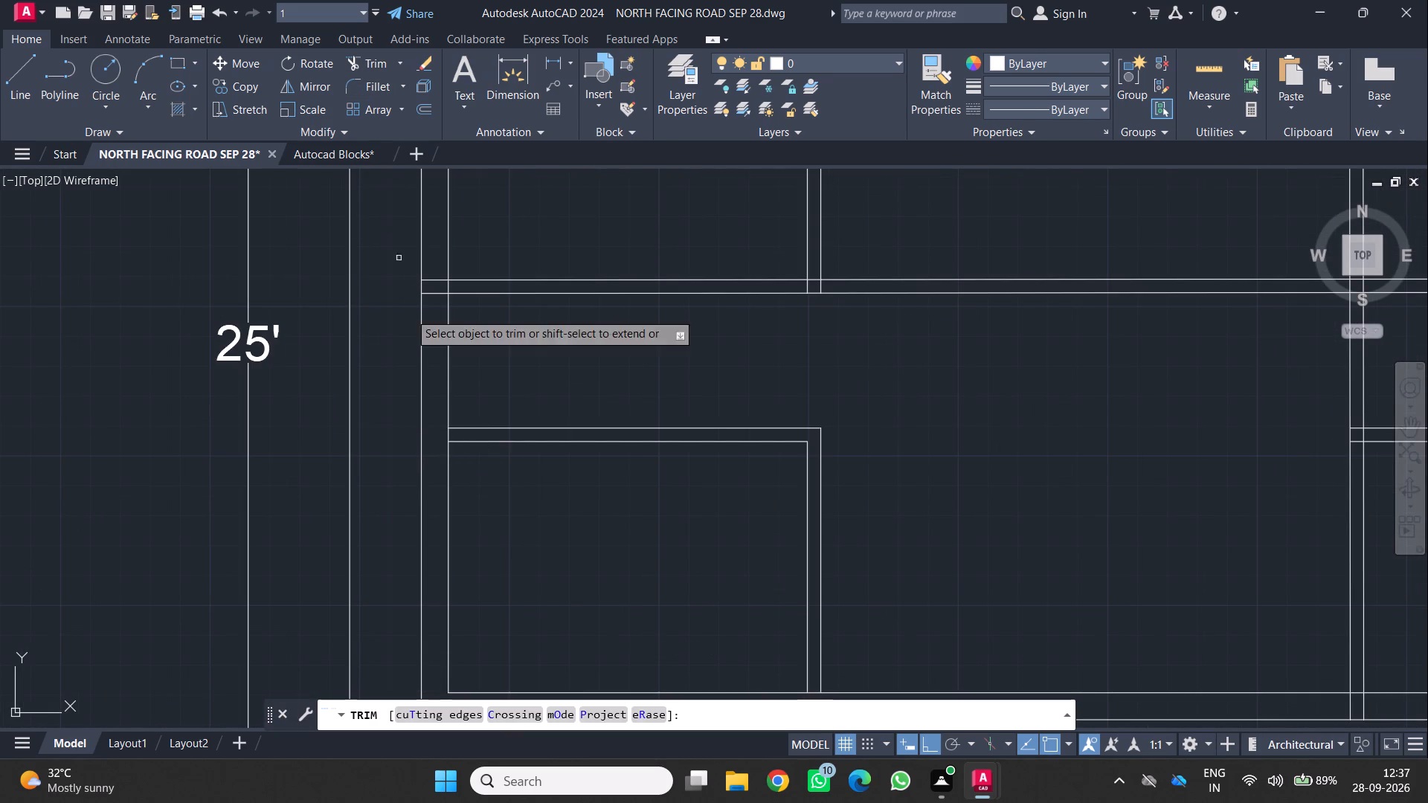
left_click(450, 436)
scroll(501, 341, "down", 2)
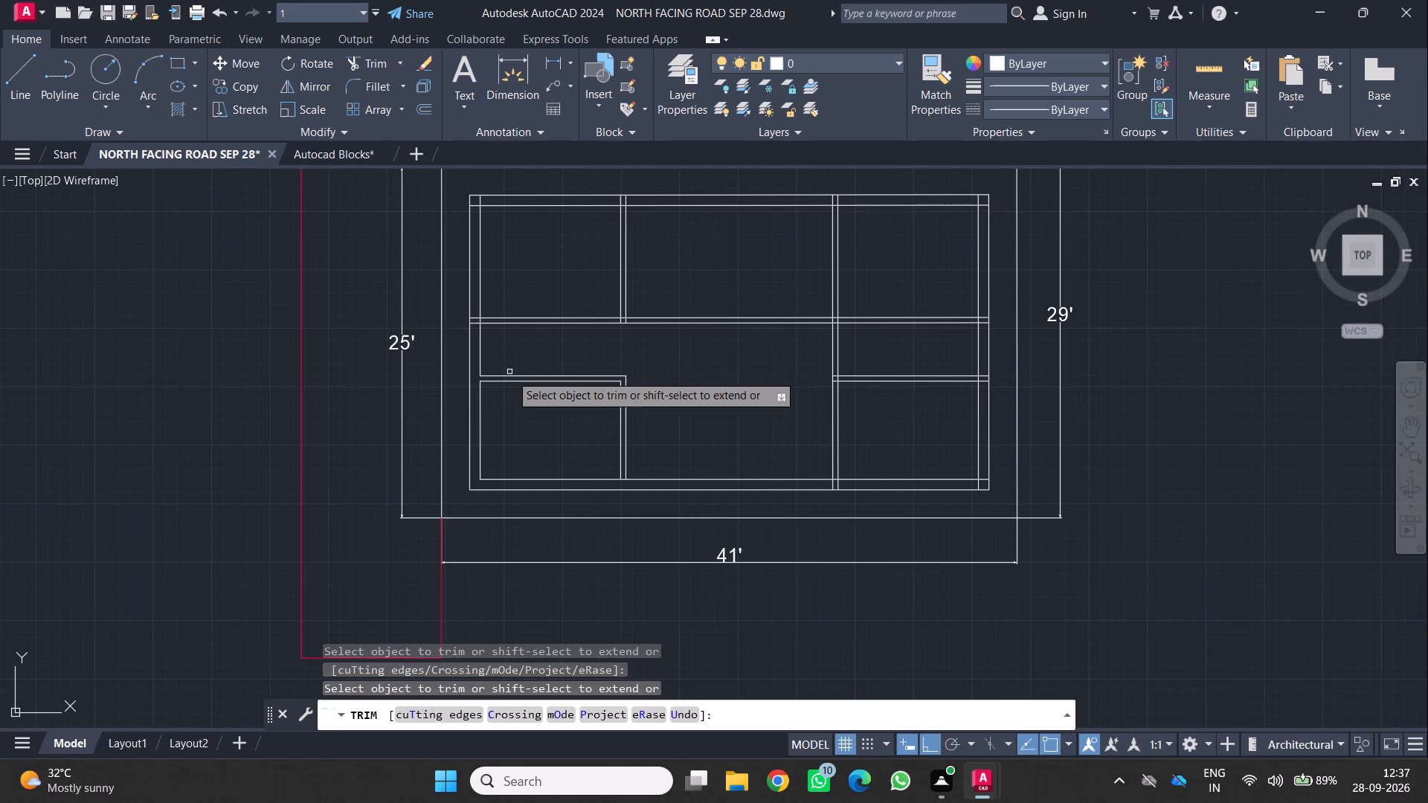
key("Escape")
Start copying the west wall's inner line along the southwest room.
scroll(511, 374, "up", 2)
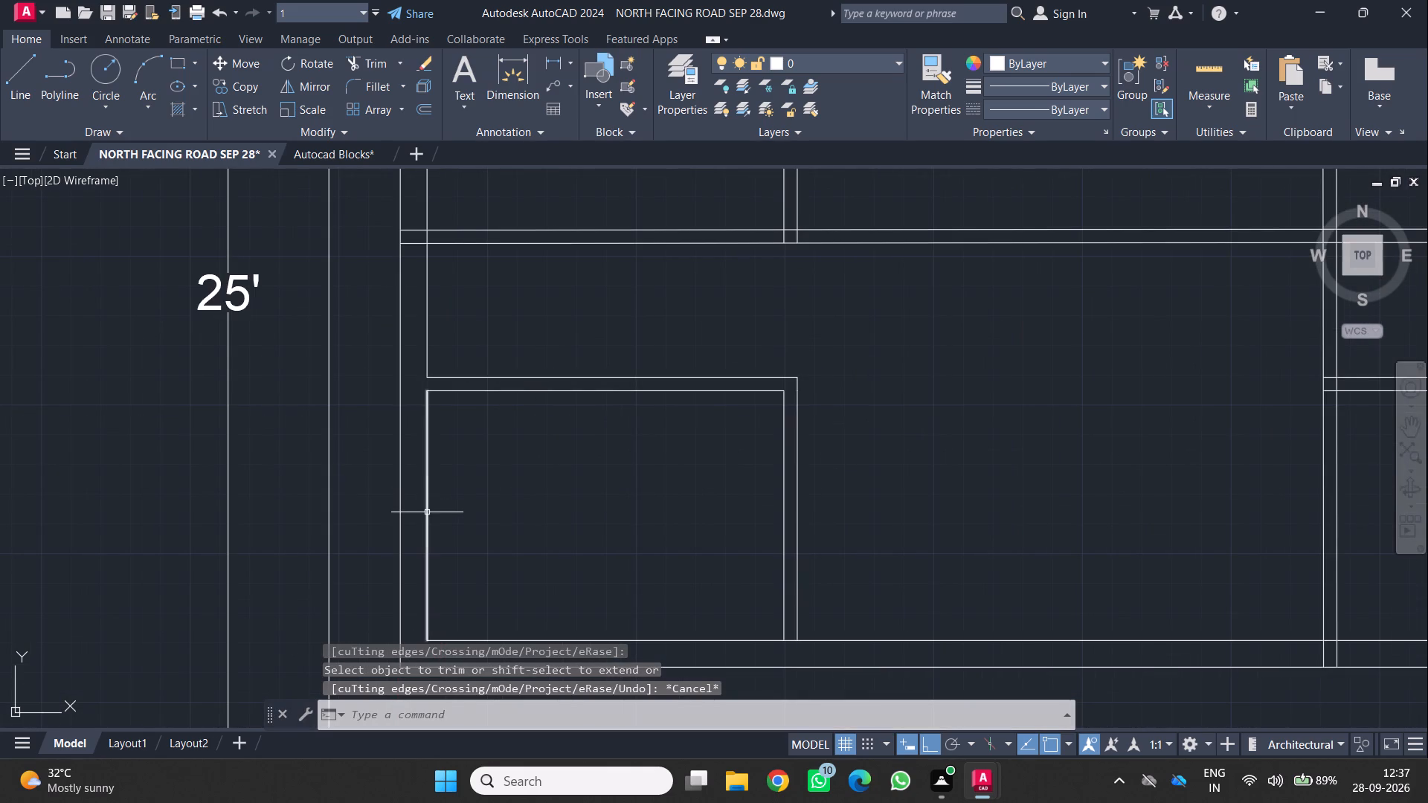
left_click(427, 512)
type("CO")
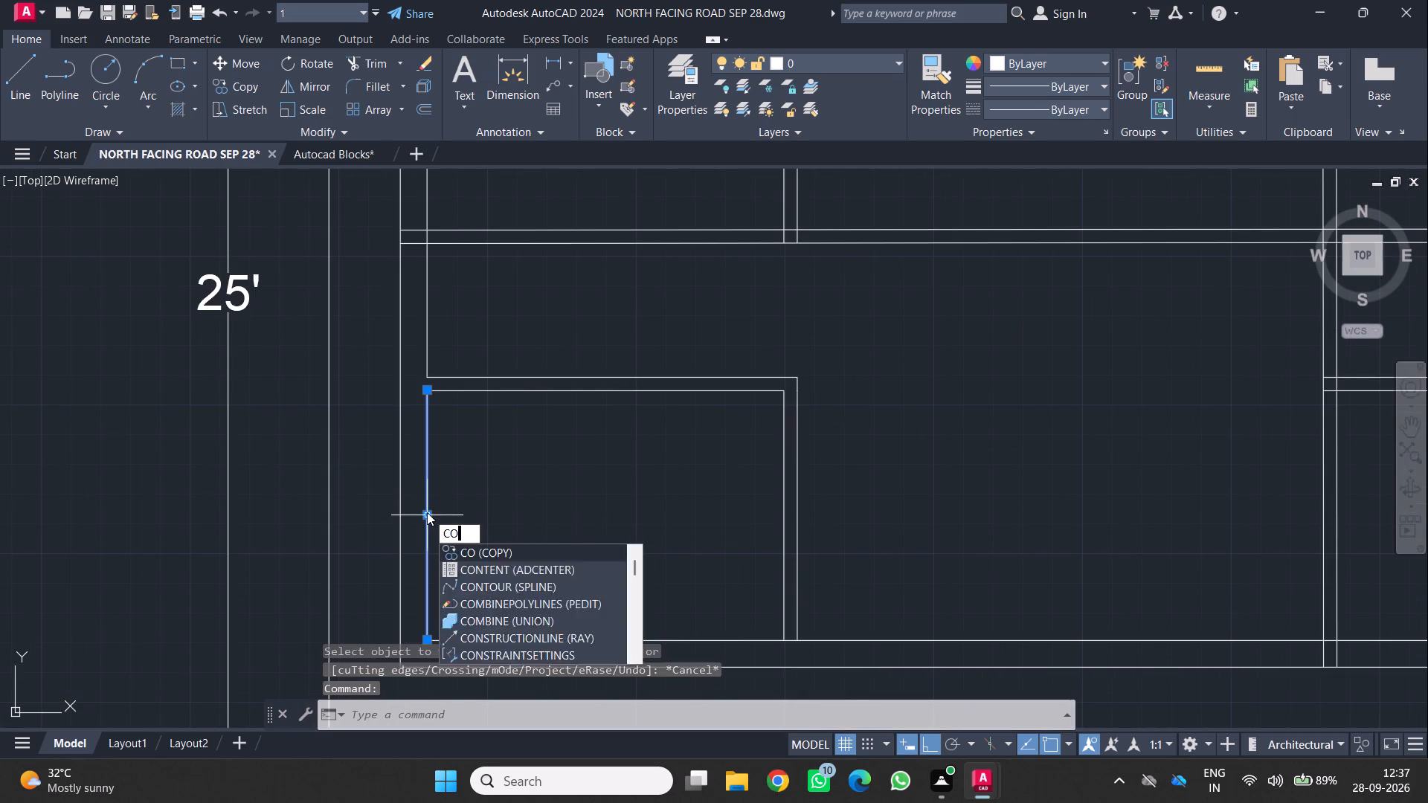
key("Return")
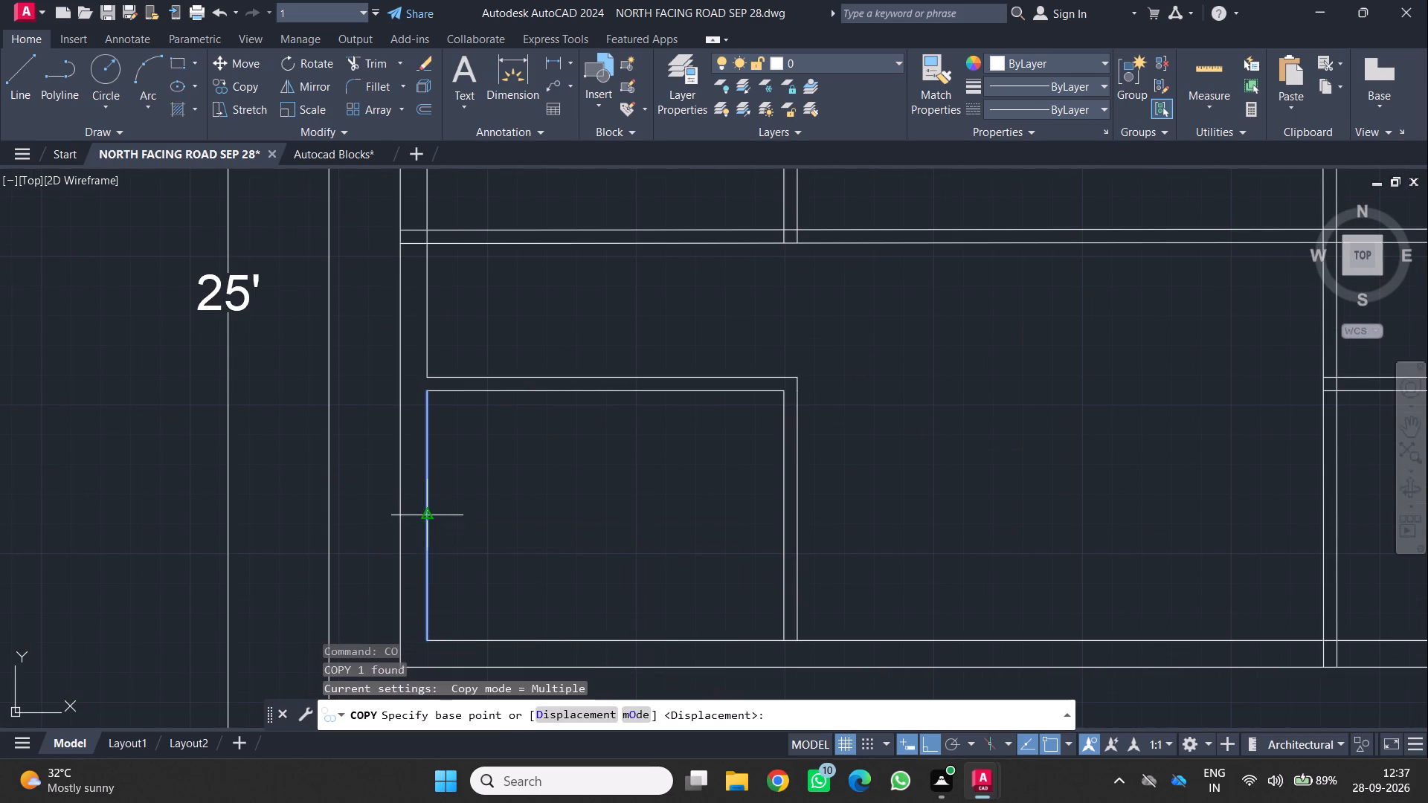
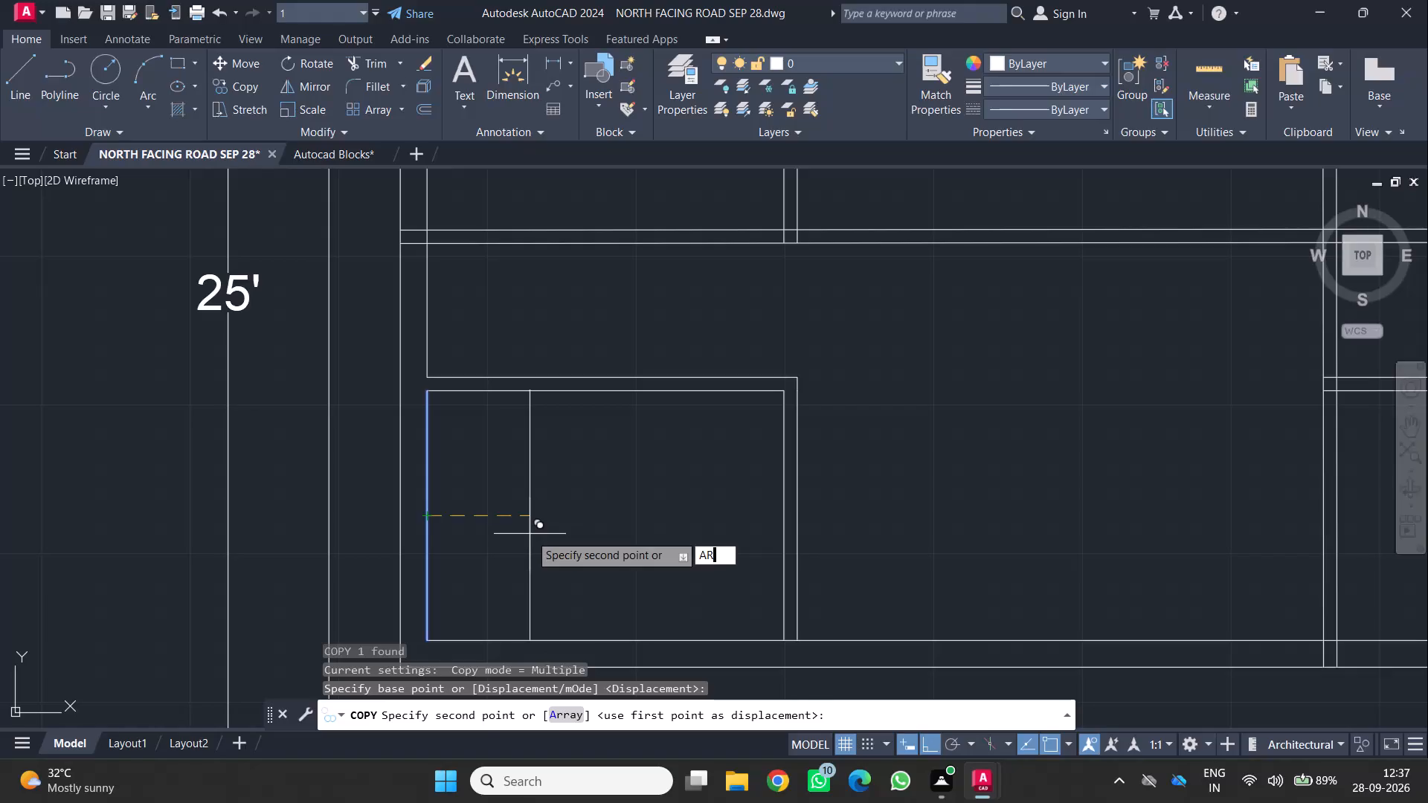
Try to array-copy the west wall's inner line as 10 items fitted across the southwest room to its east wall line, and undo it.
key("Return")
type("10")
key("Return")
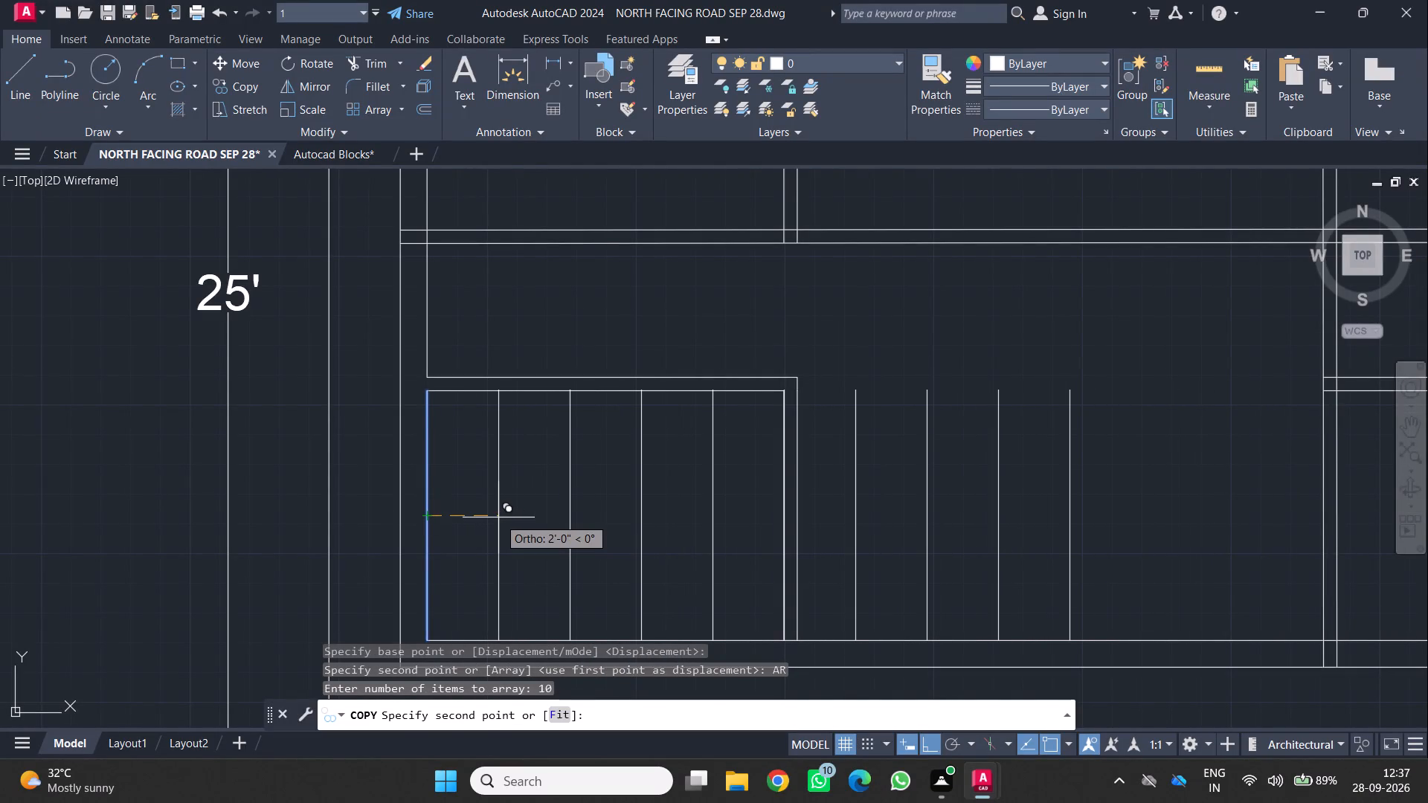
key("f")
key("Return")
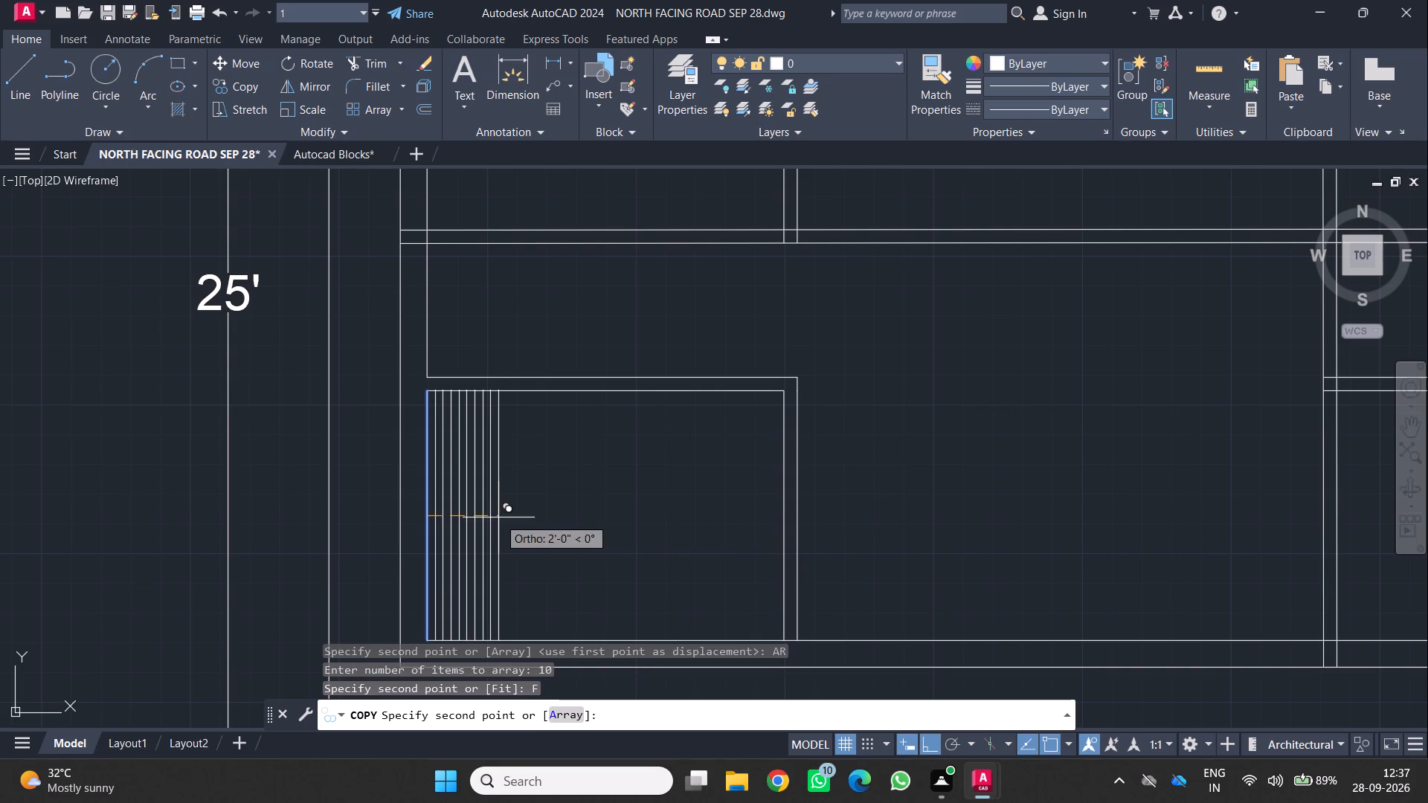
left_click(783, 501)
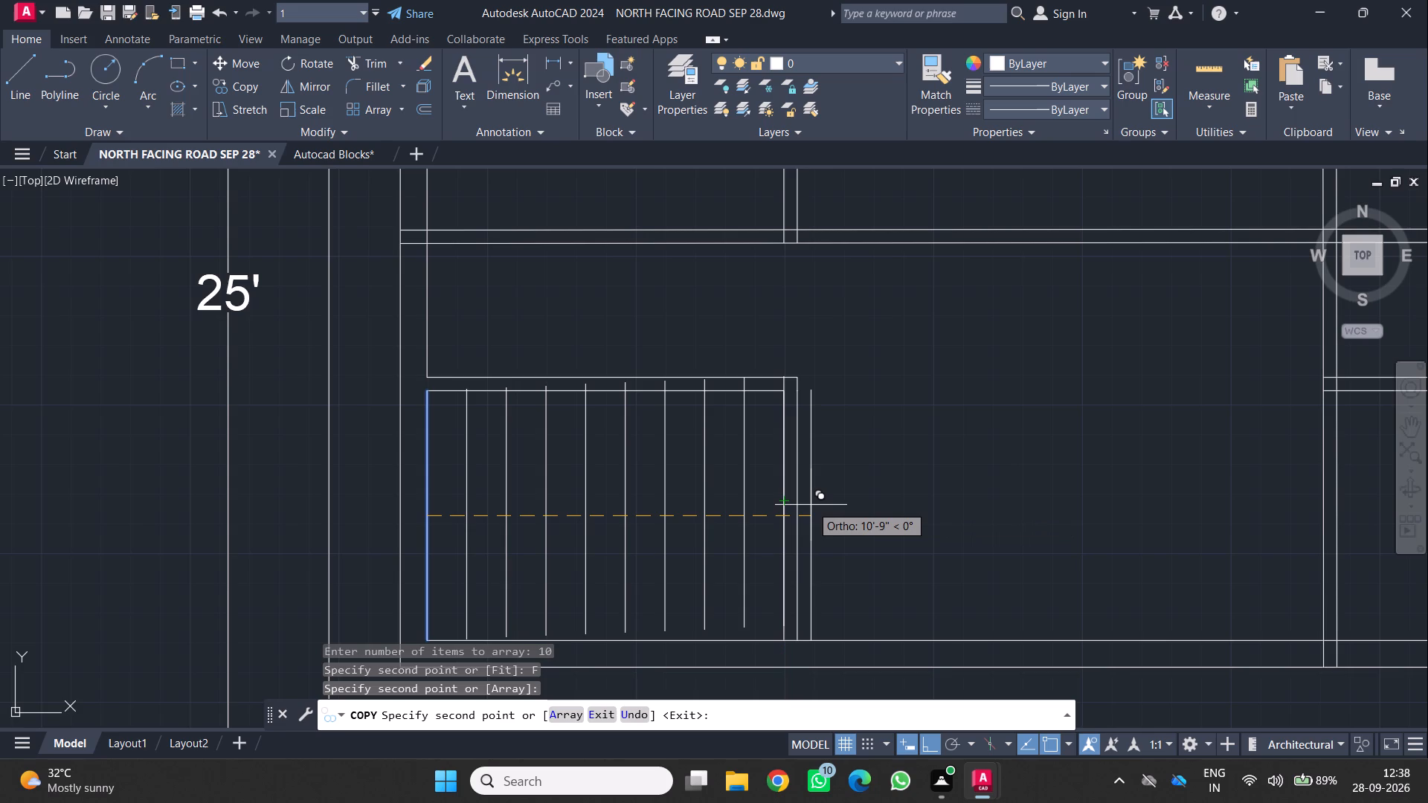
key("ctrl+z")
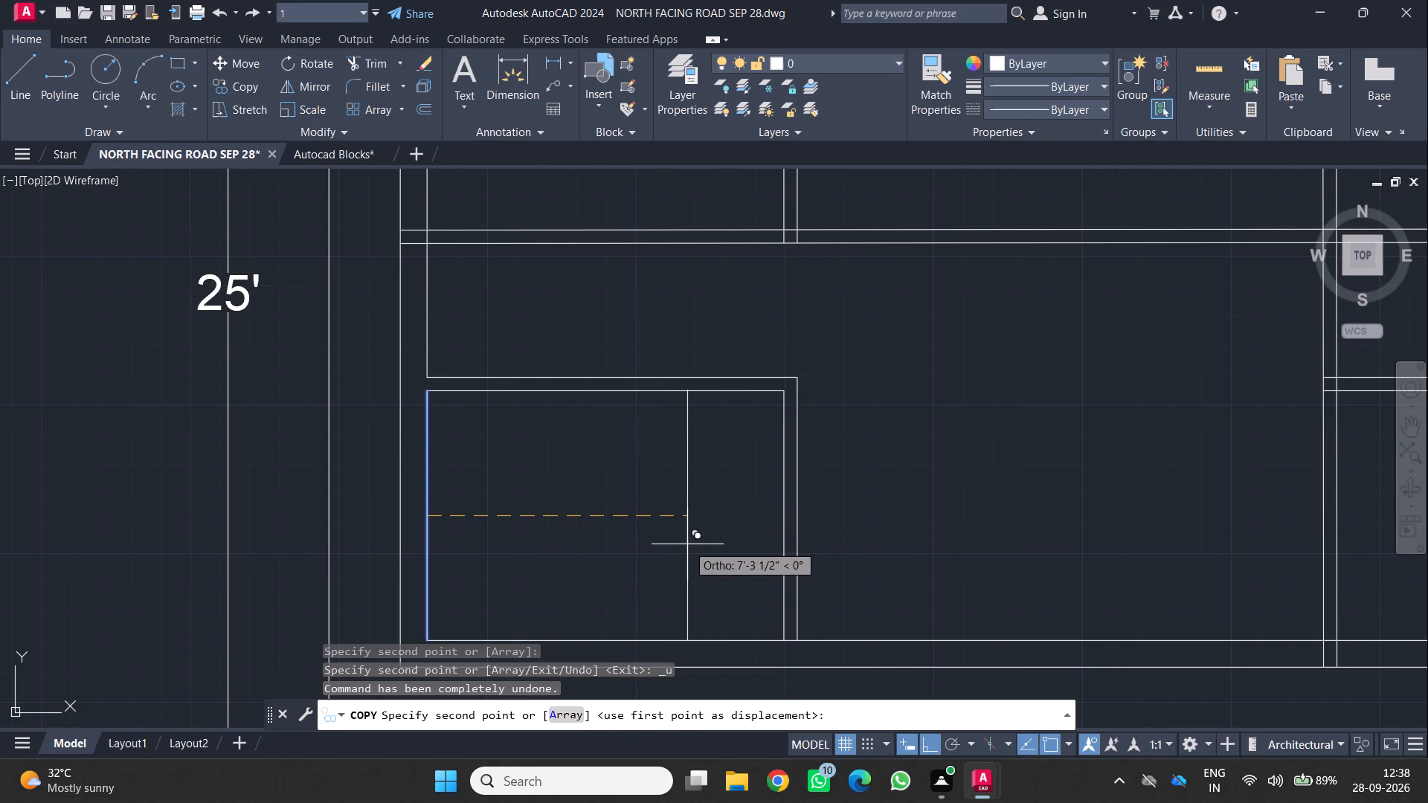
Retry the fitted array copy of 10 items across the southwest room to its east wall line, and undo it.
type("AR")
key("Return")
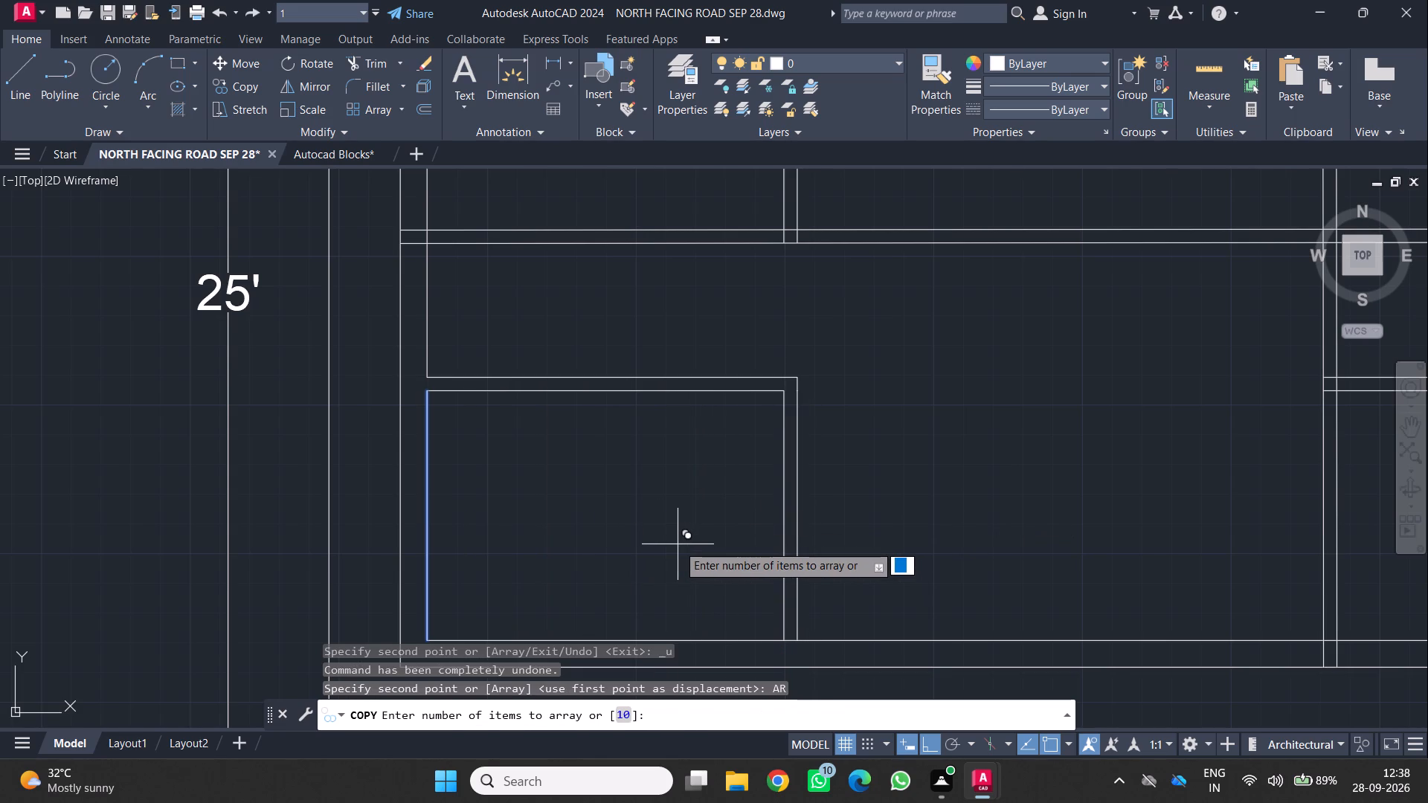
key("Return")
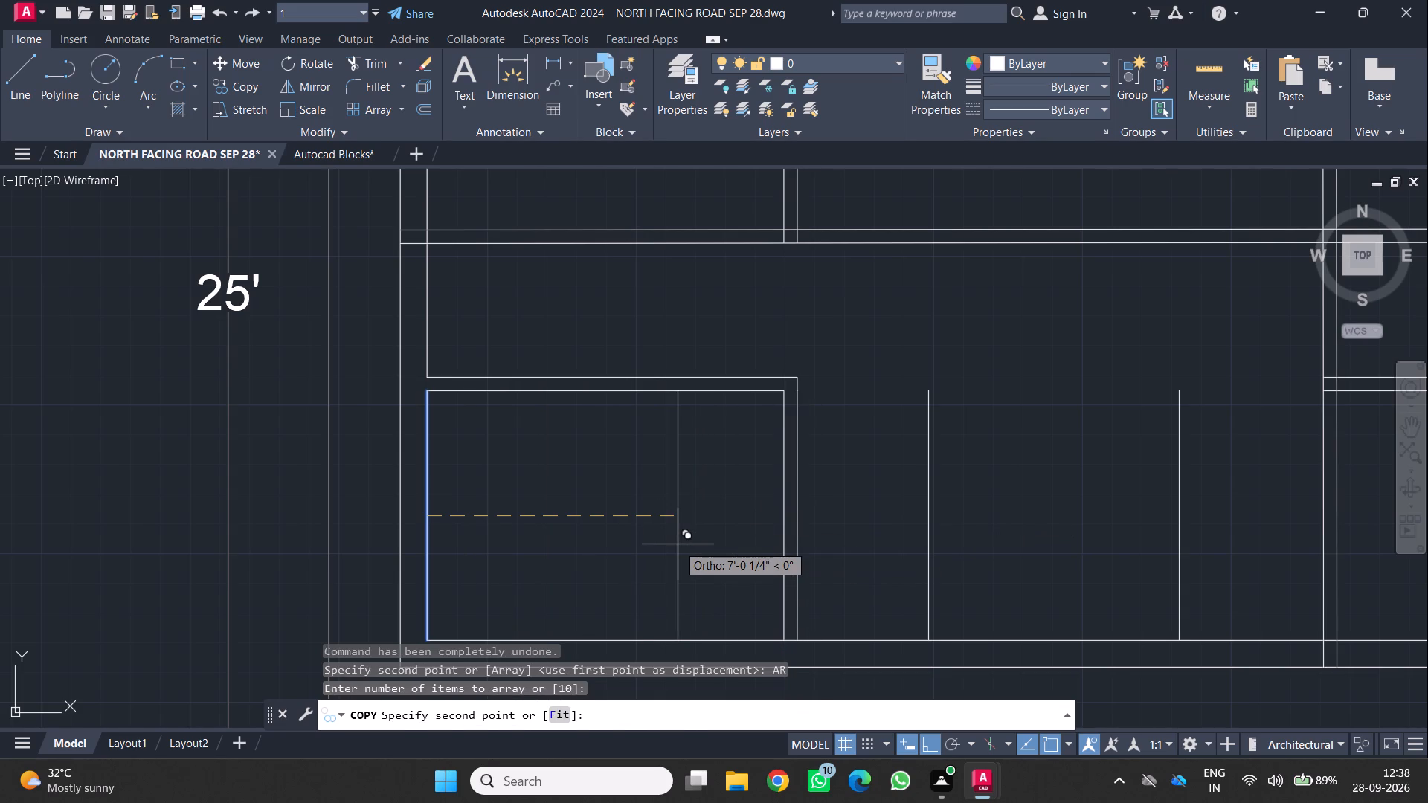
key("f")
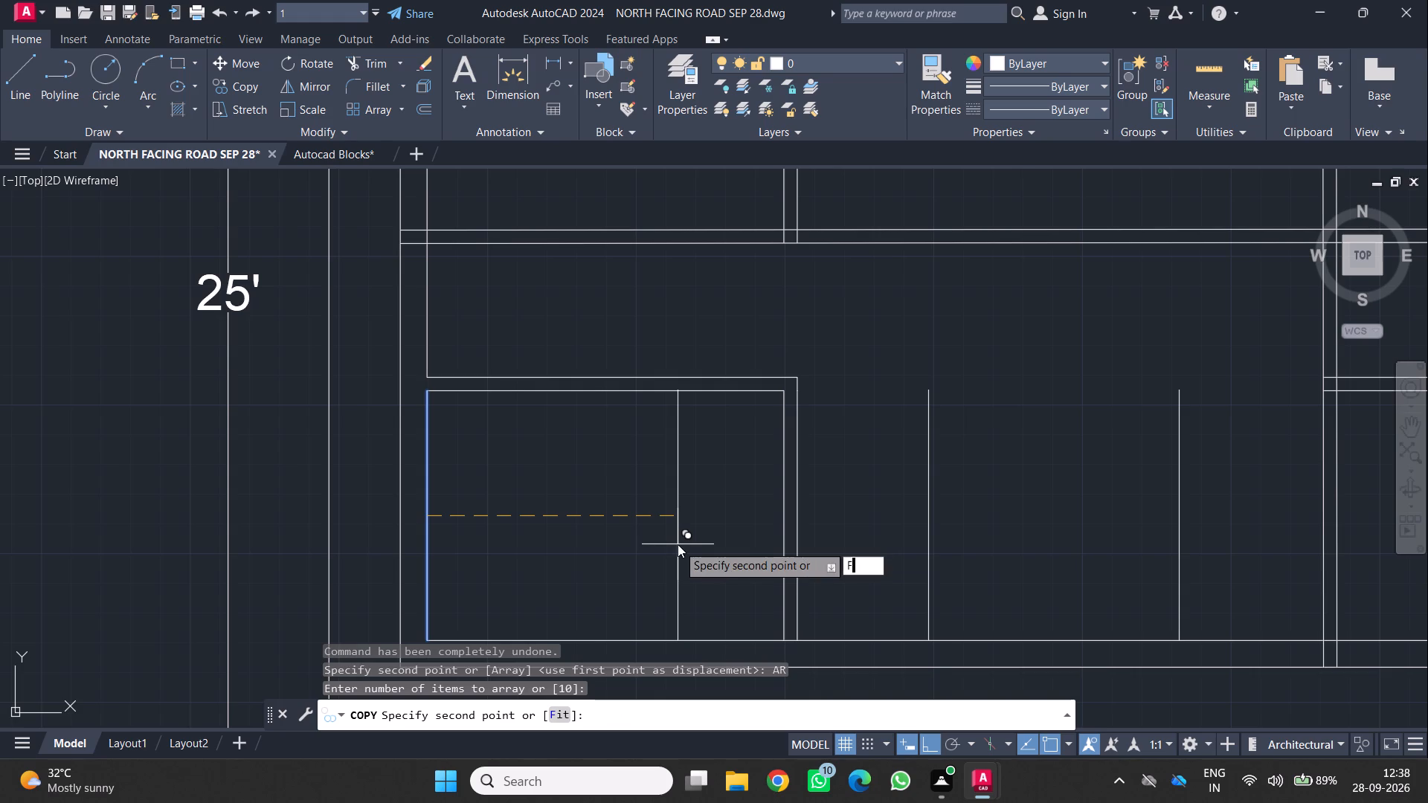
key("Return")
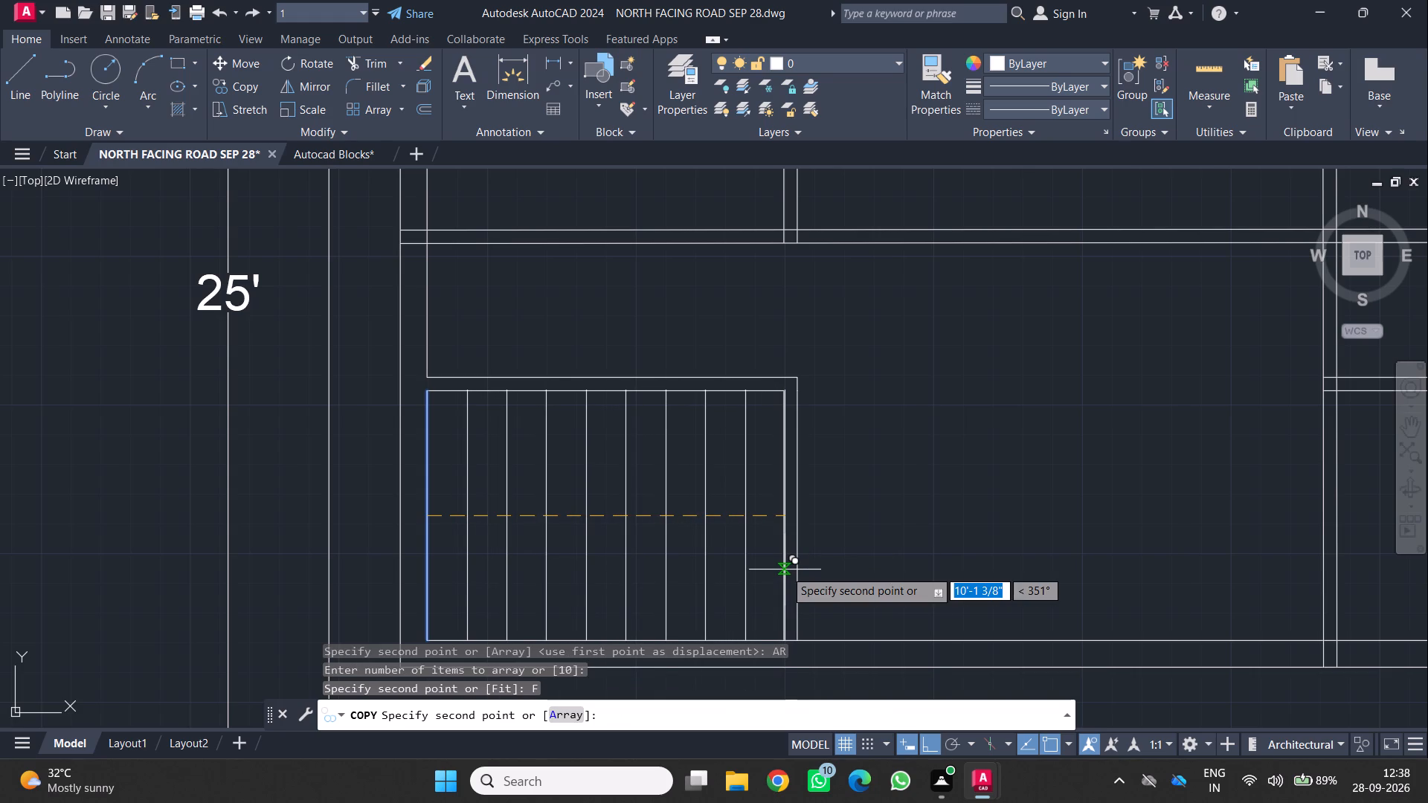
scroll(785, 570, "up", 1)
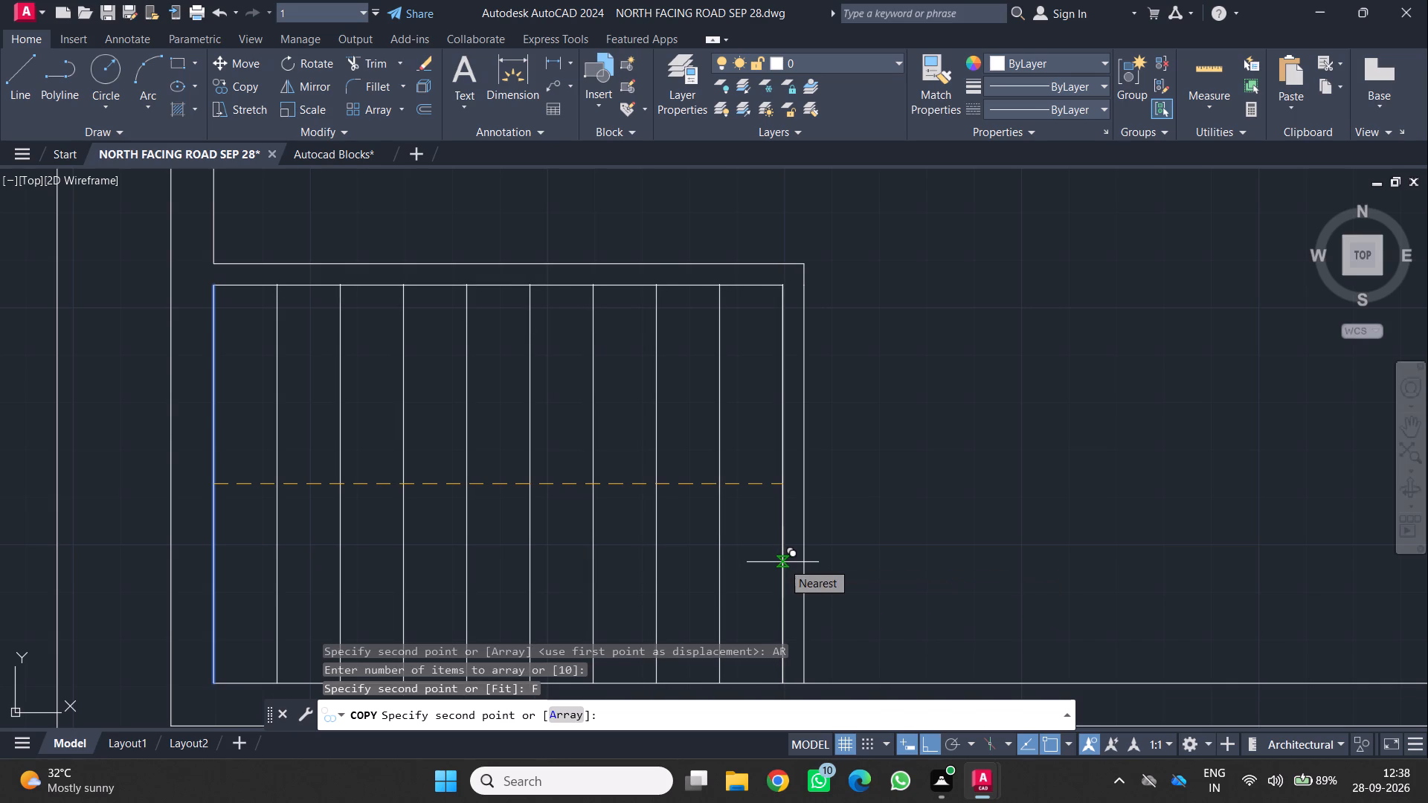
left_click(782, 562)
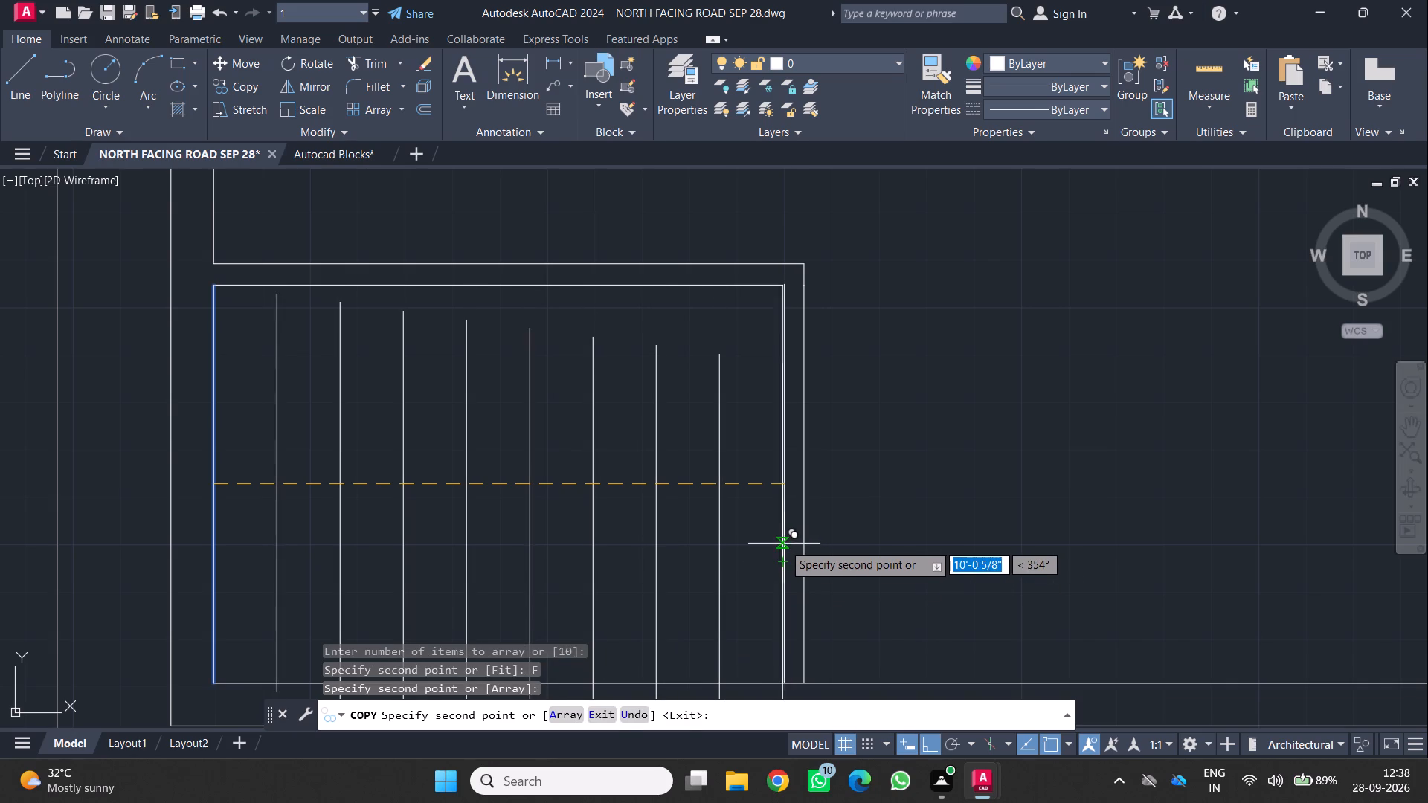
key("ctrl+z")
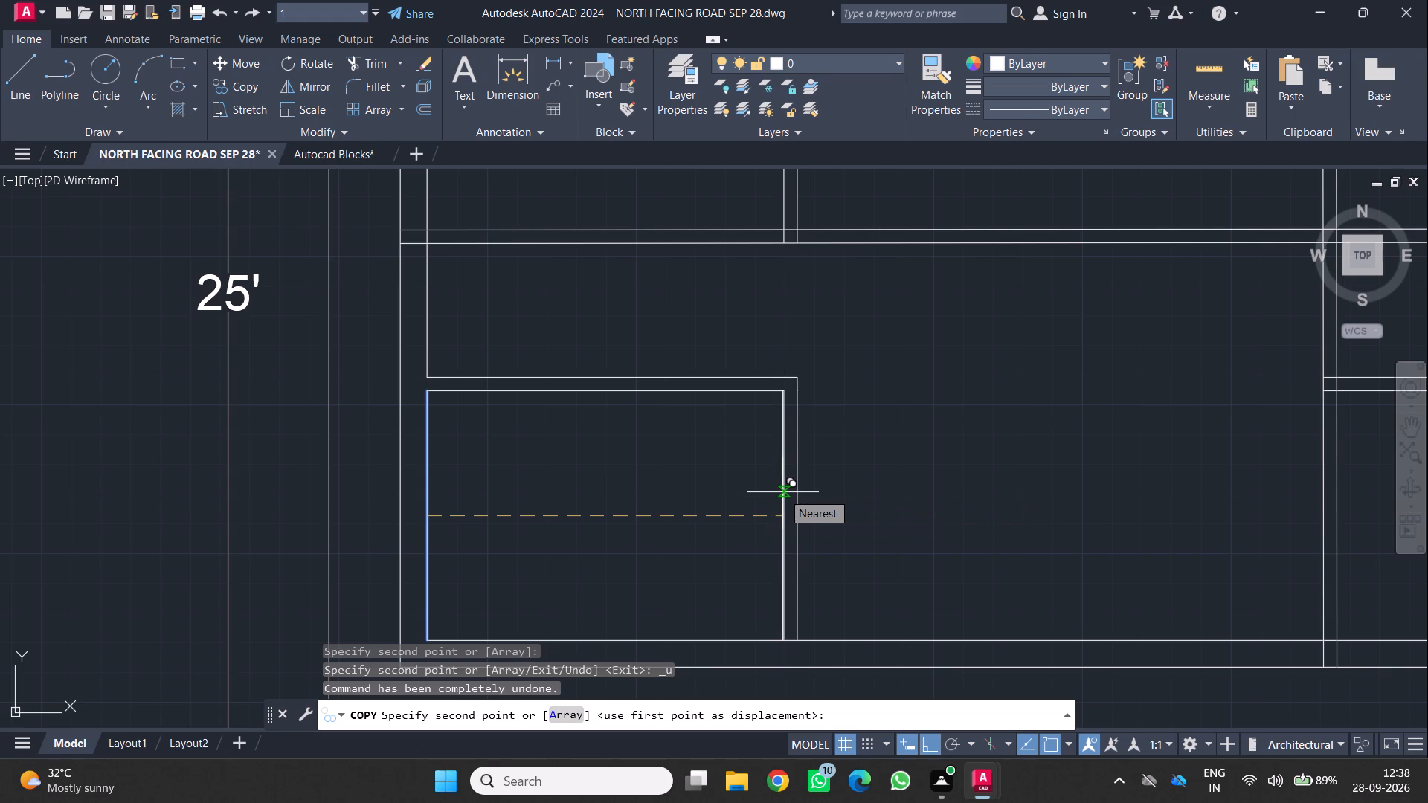
Array-copy the west wall's inner line as 10 items, fitted across the southwest room to its east wall line.
type("AR")
key("Return")
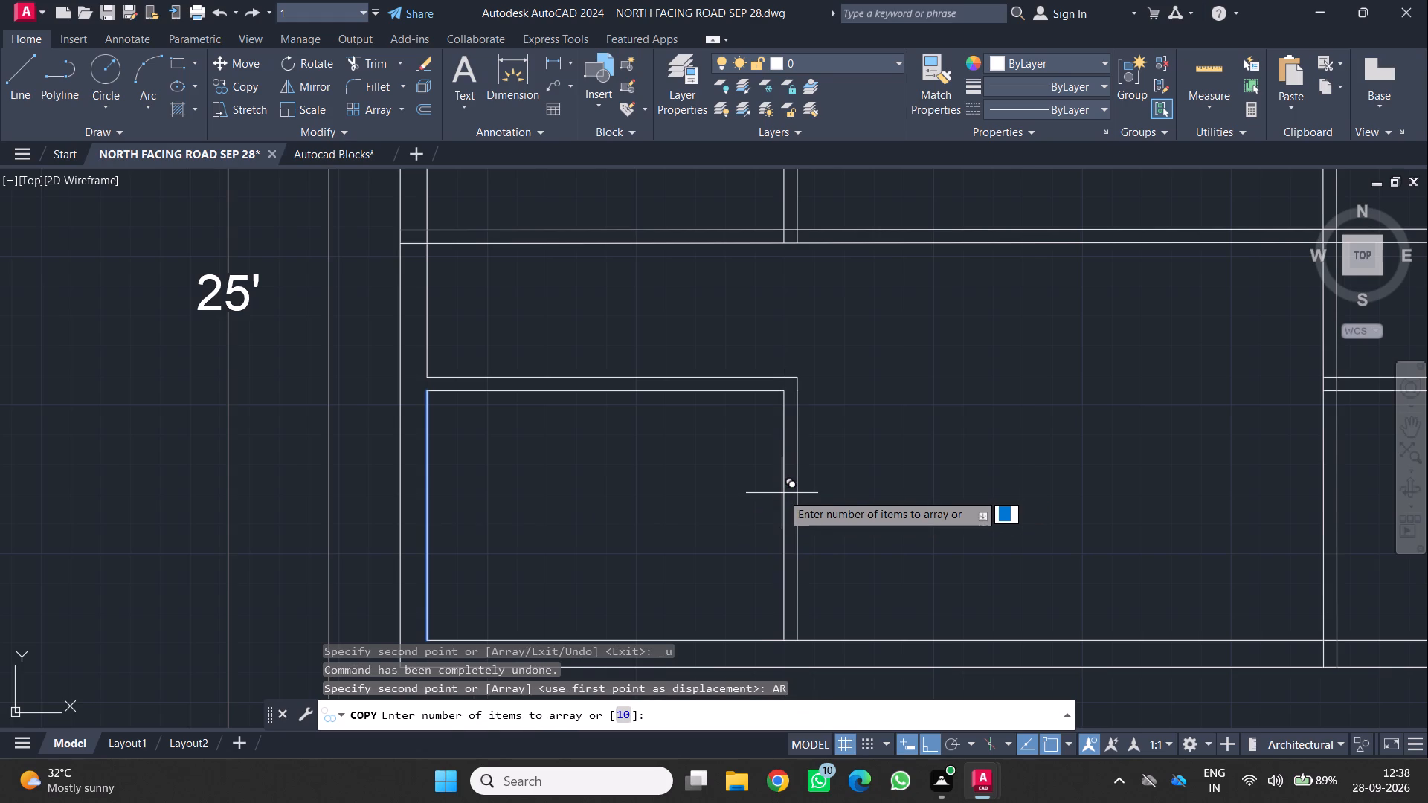
type("10")
key("Return")
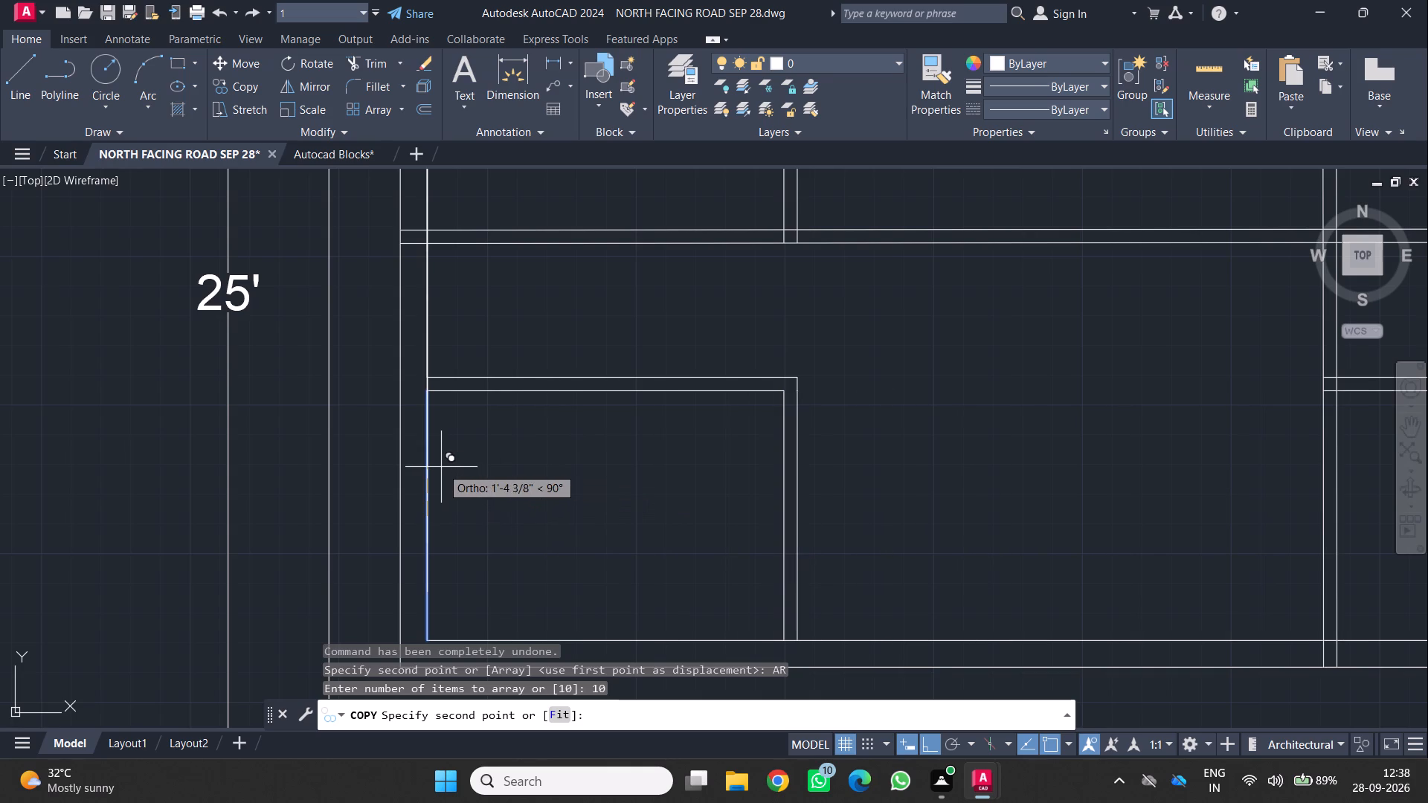
key("f")
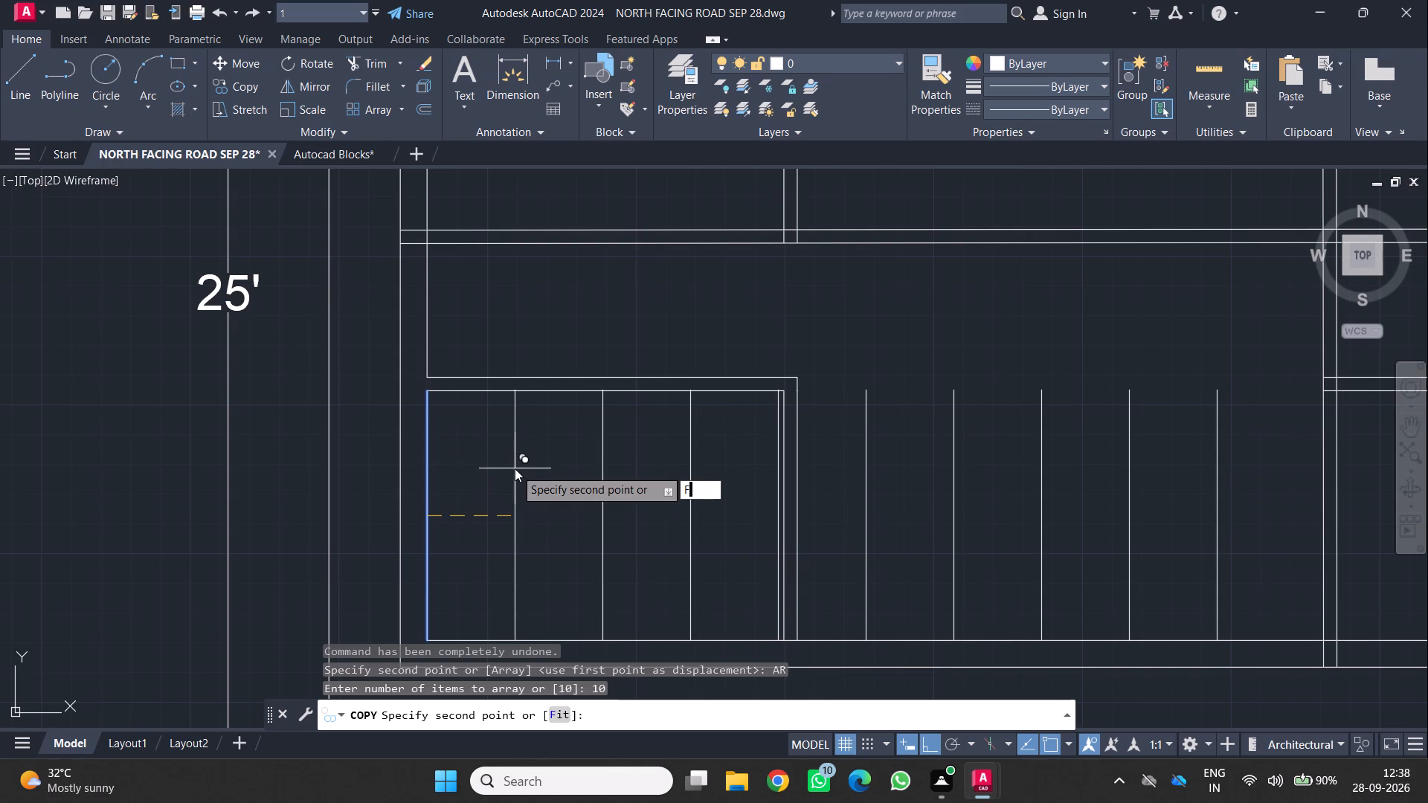
key("Return")
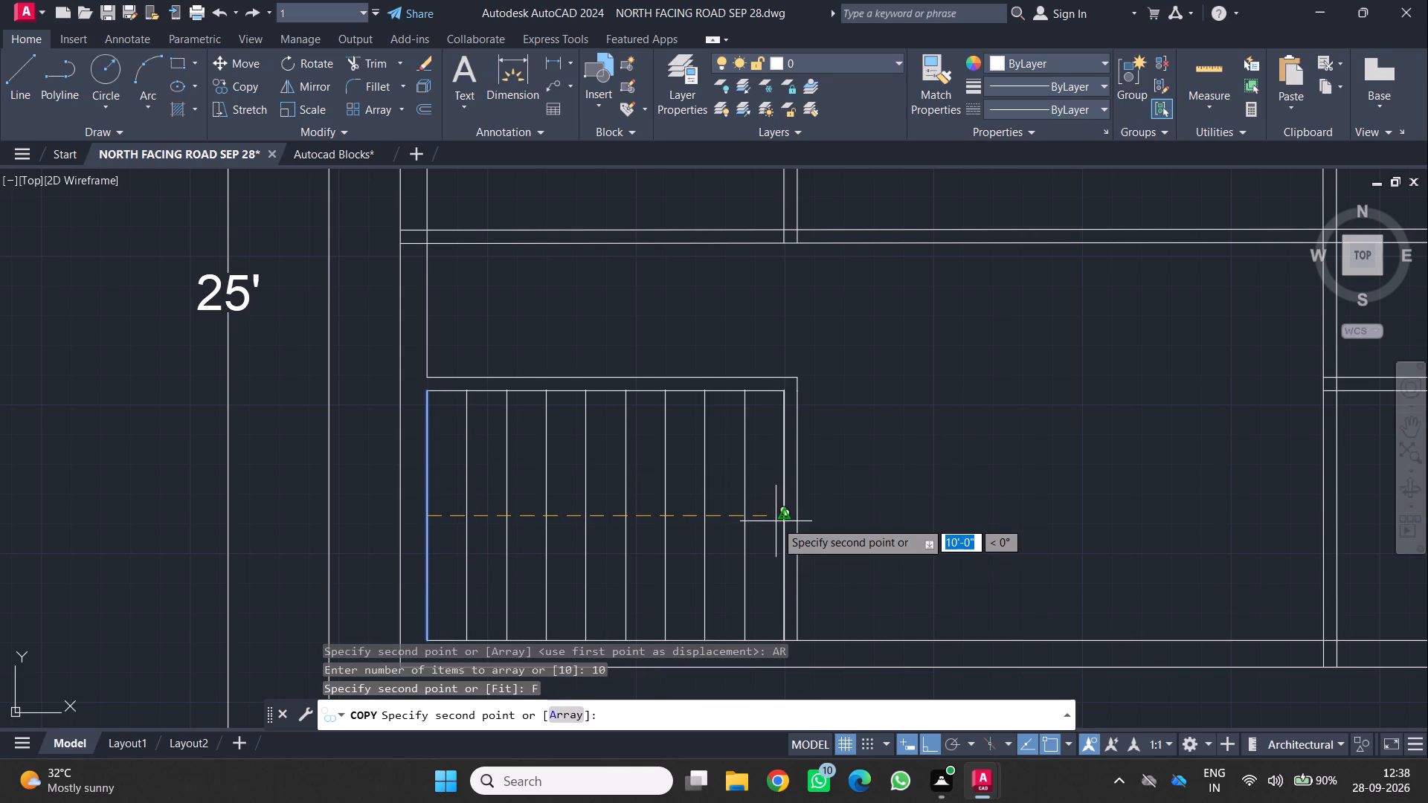
scroll(777, 521, "up", 1)
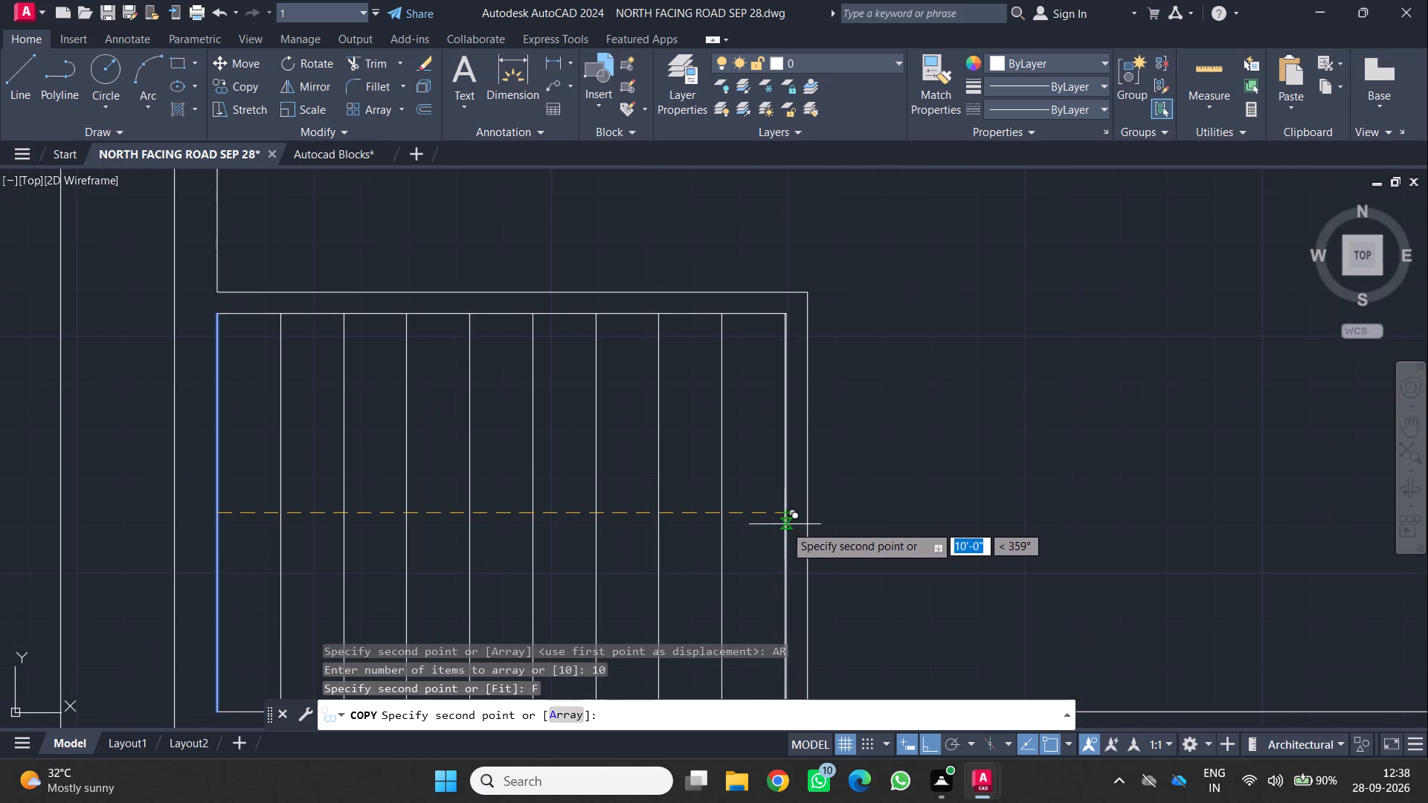
left_click(785, 526)
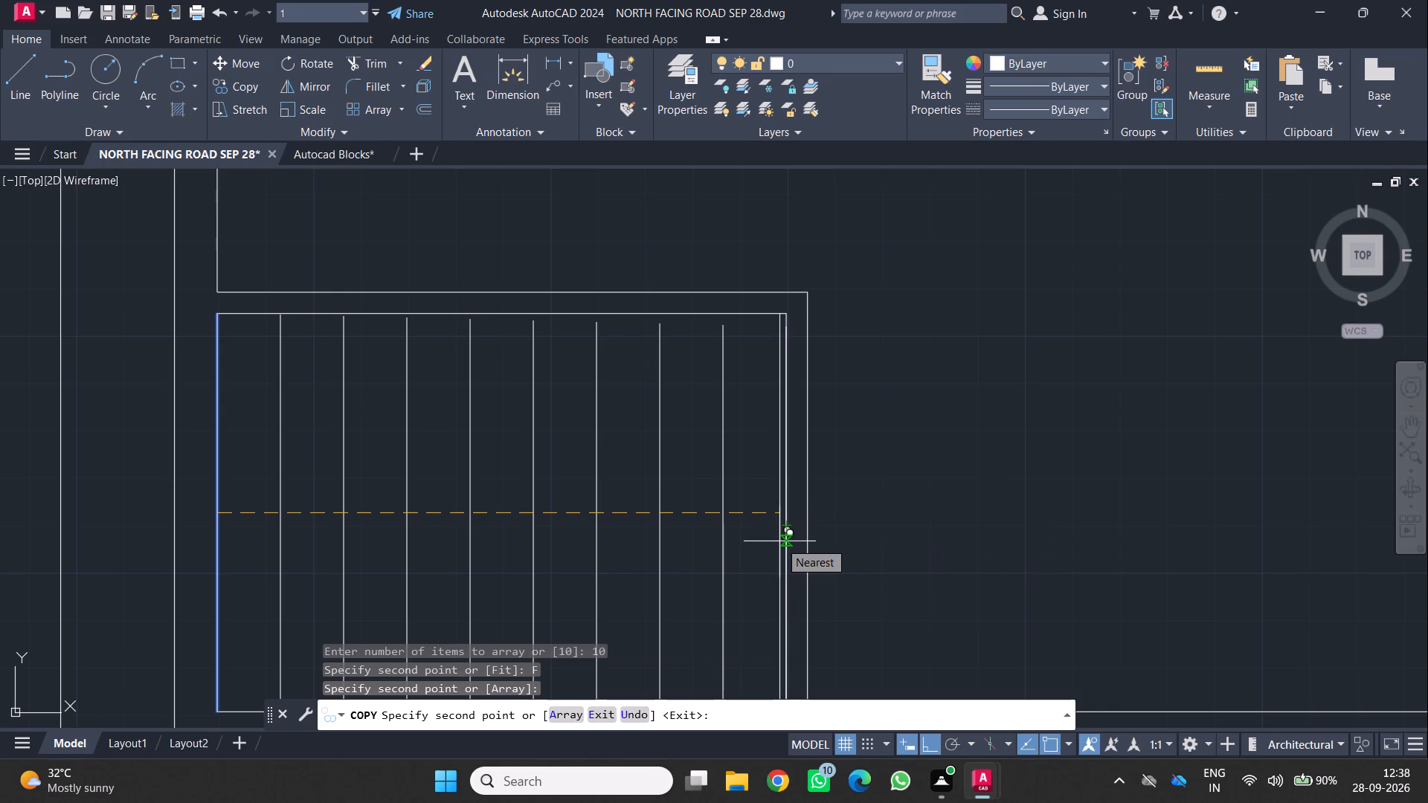
key("Return")
Extend the seven short copied lines north to the southwest room's north wall inner line.
scroll(768, 529, "down", 1)
middle_click_drag(765, 528, 713, 422)
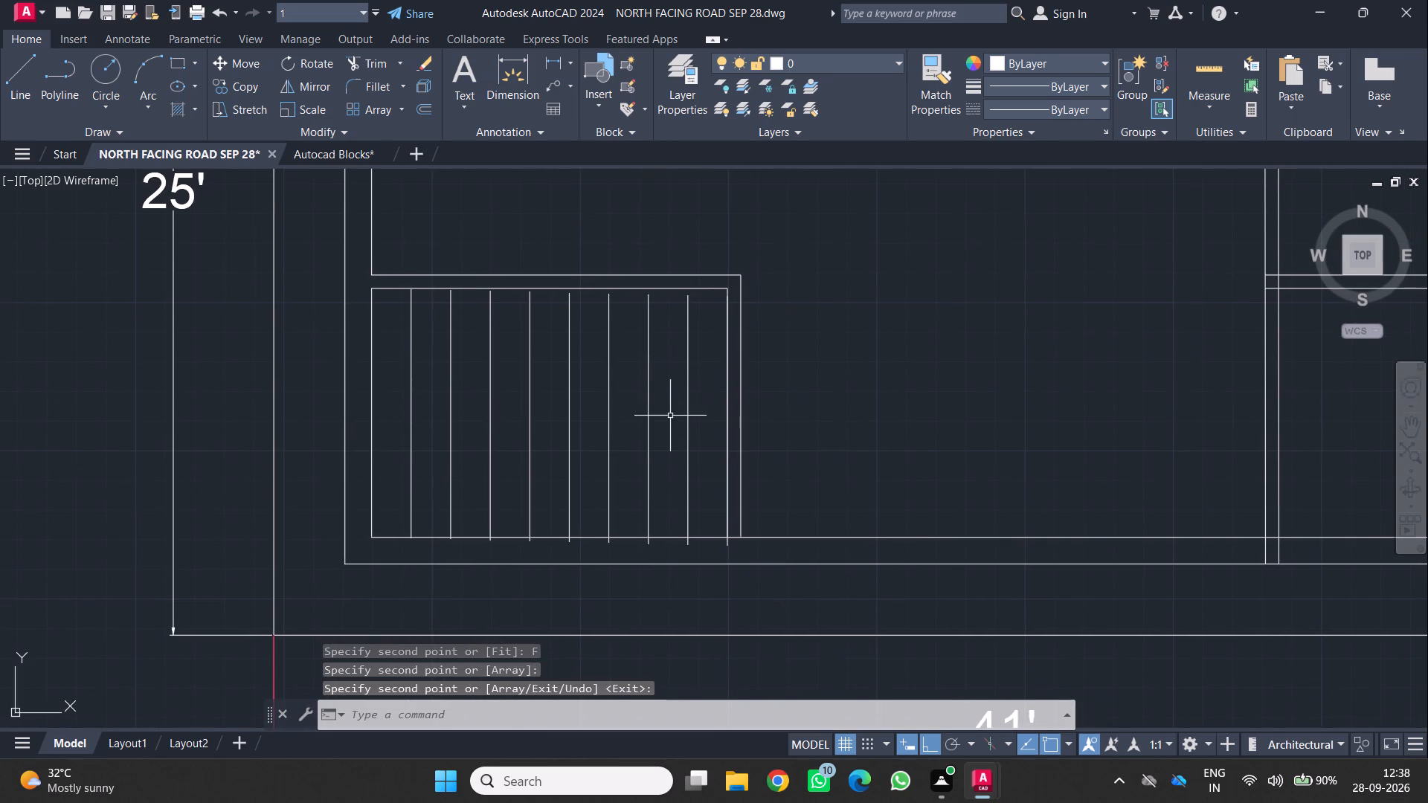
scroll(637, 321, "up", 1)
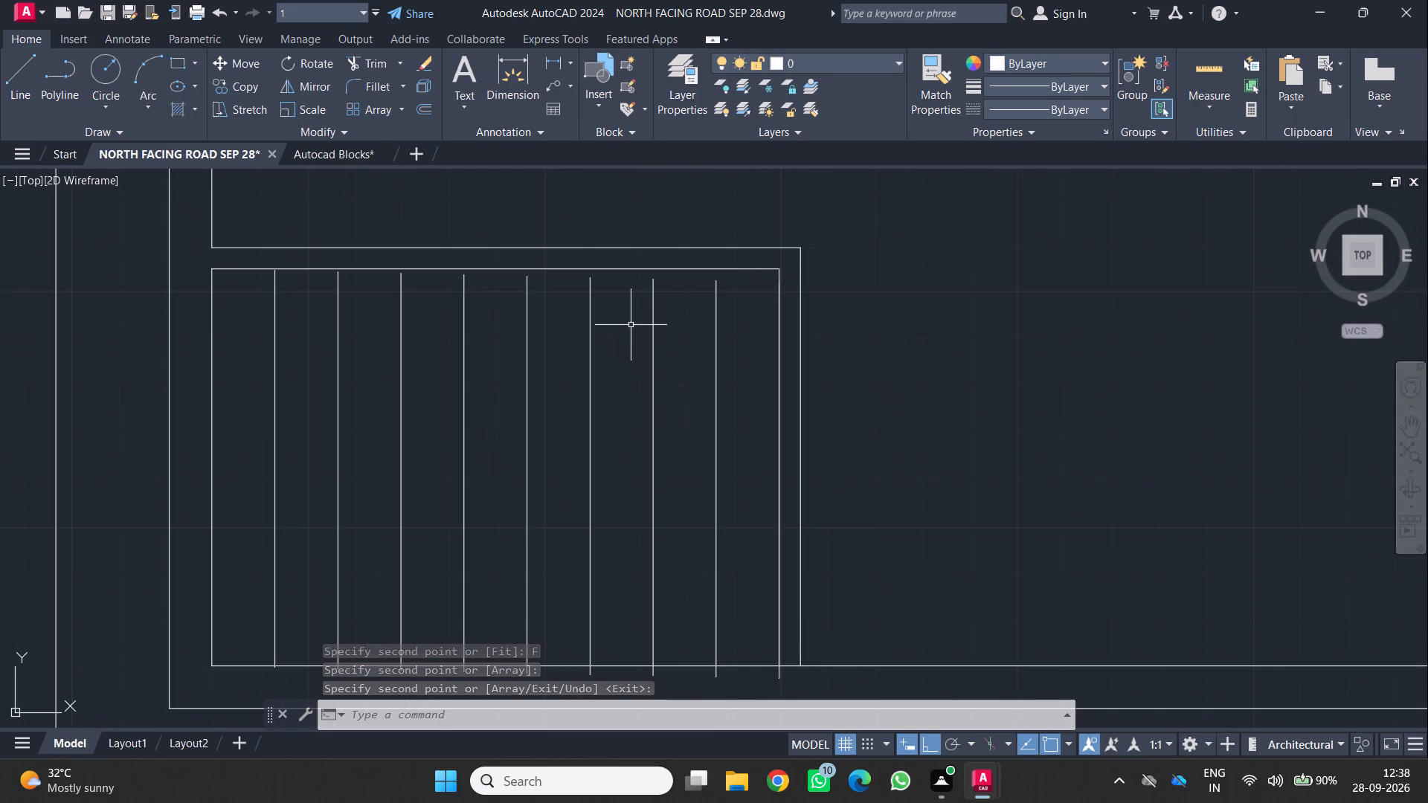
type("EX")
key("Return")
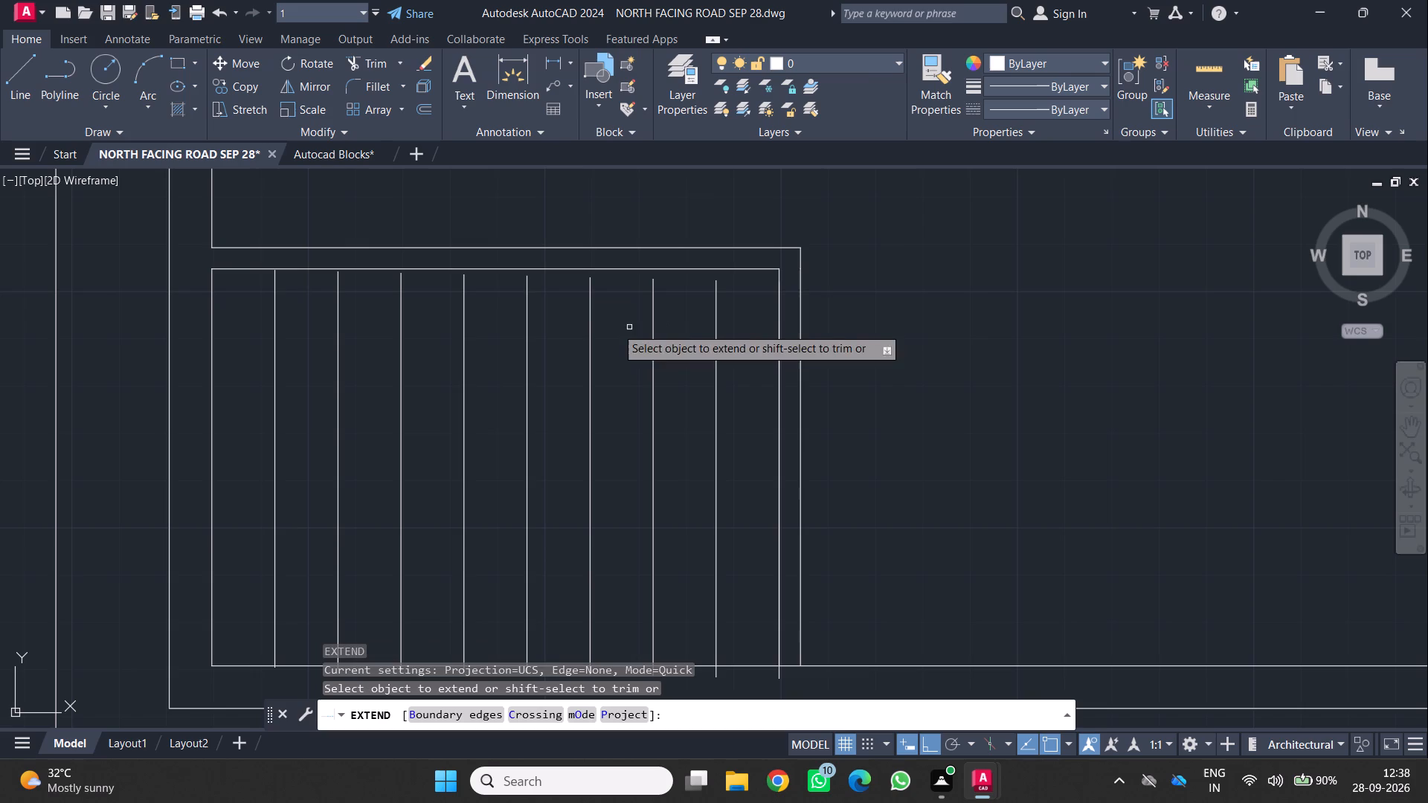
left_click(718, 319)
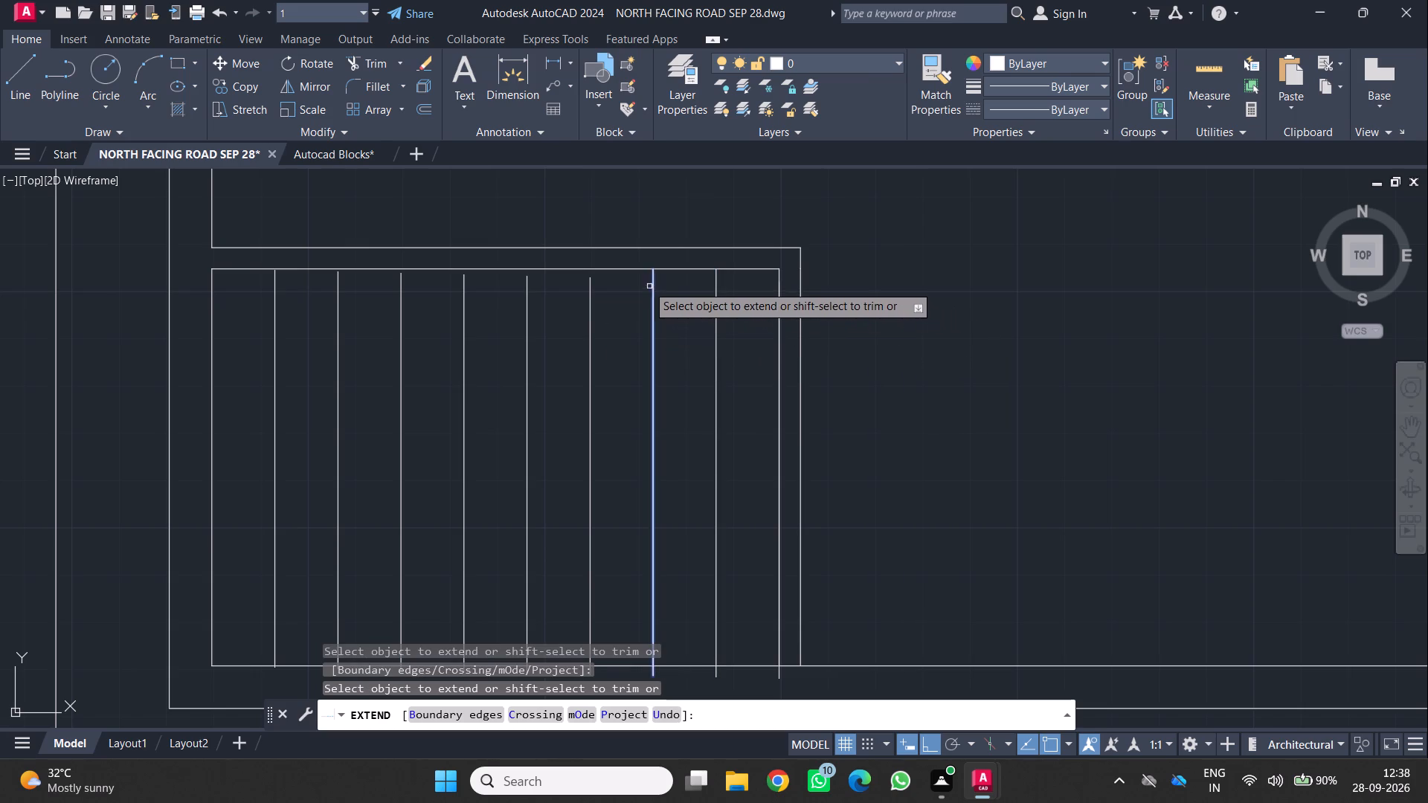
left_click(652, 303)
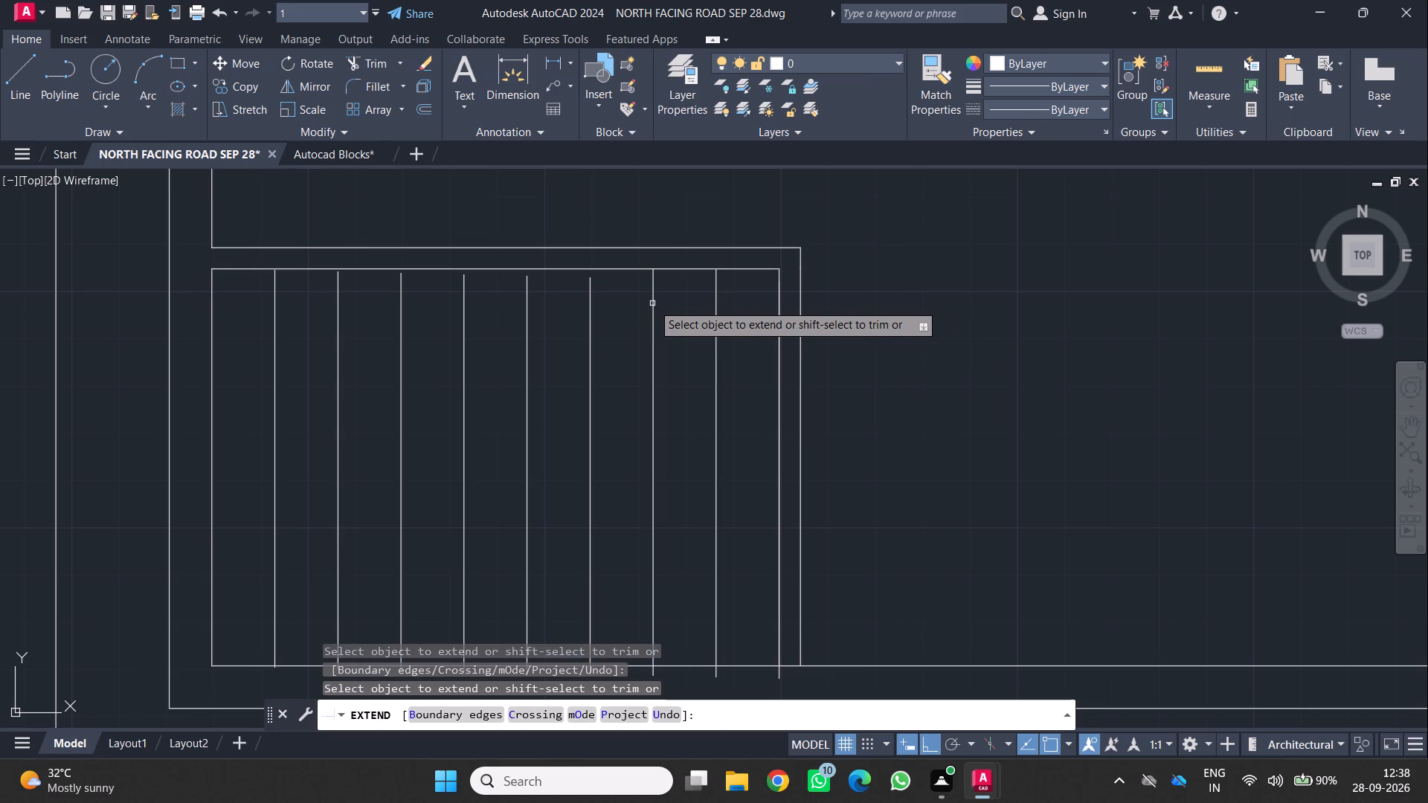
left_click(589, 315)
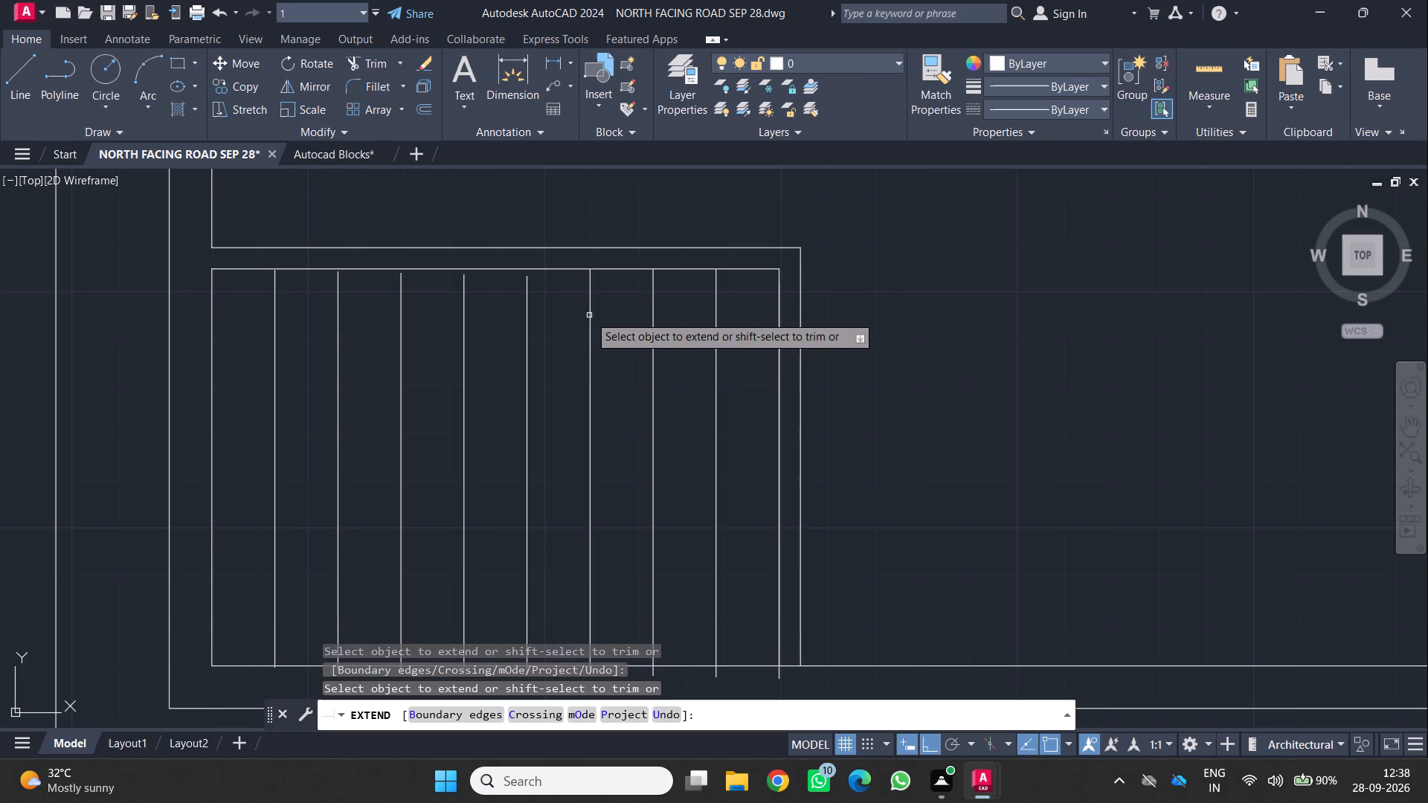
left_click(530, 355)
left_click(464, 303)
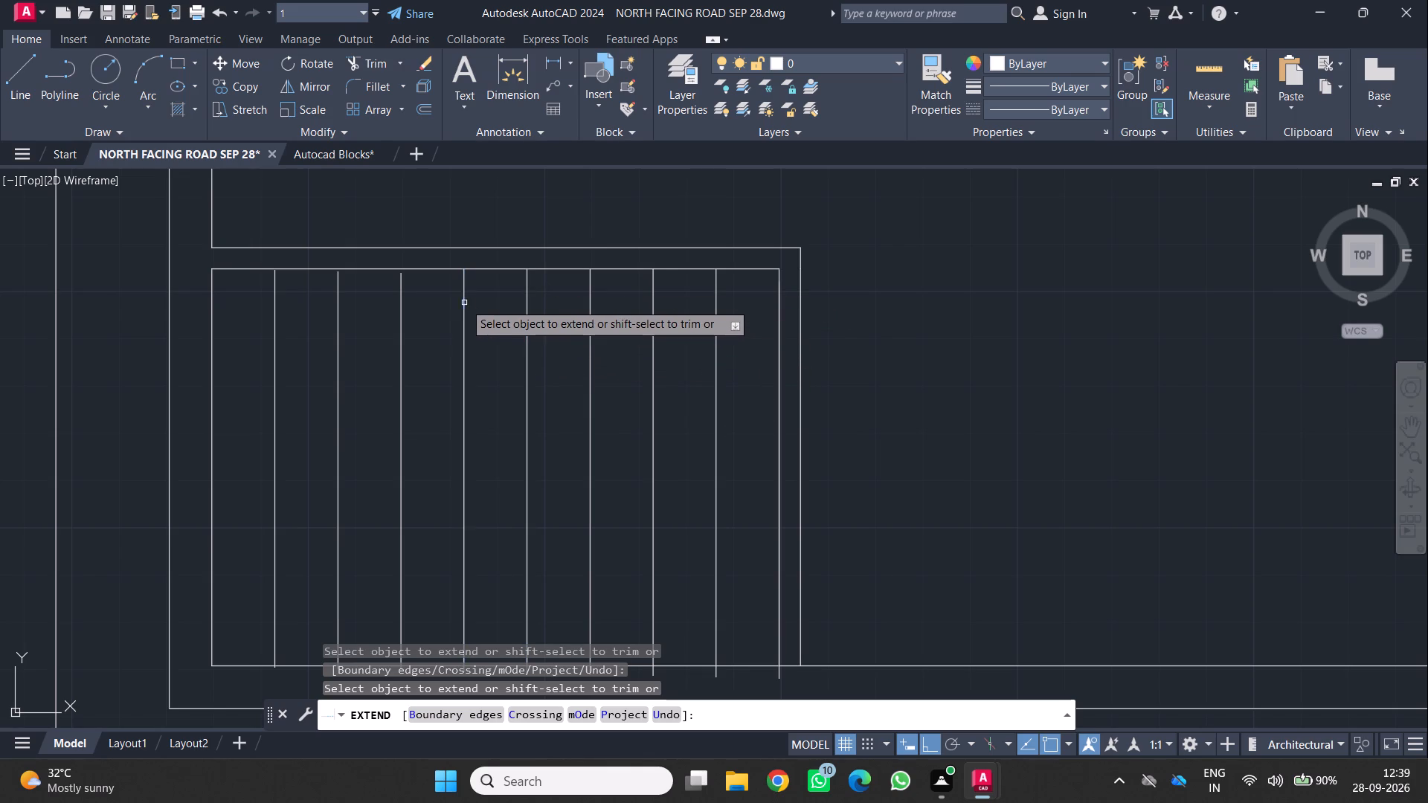
left_click(403, 283)
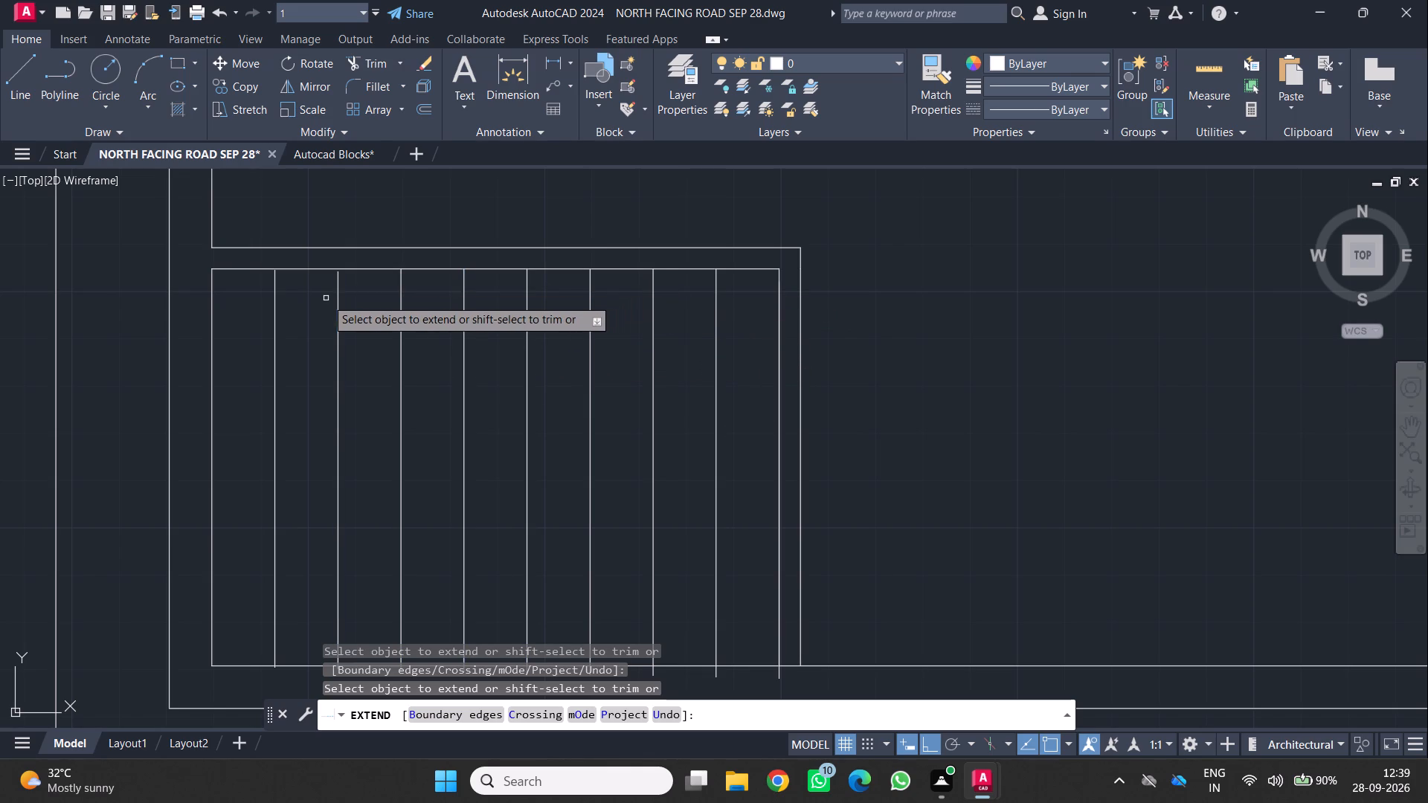
left_click(340, 310)
Trim the overhanging ends of the copied vertical lines back to the southwest room's south wall inner line.
scroll(376, 332, "down", 2)
middle_click_drag(376, 332, 384, 306)
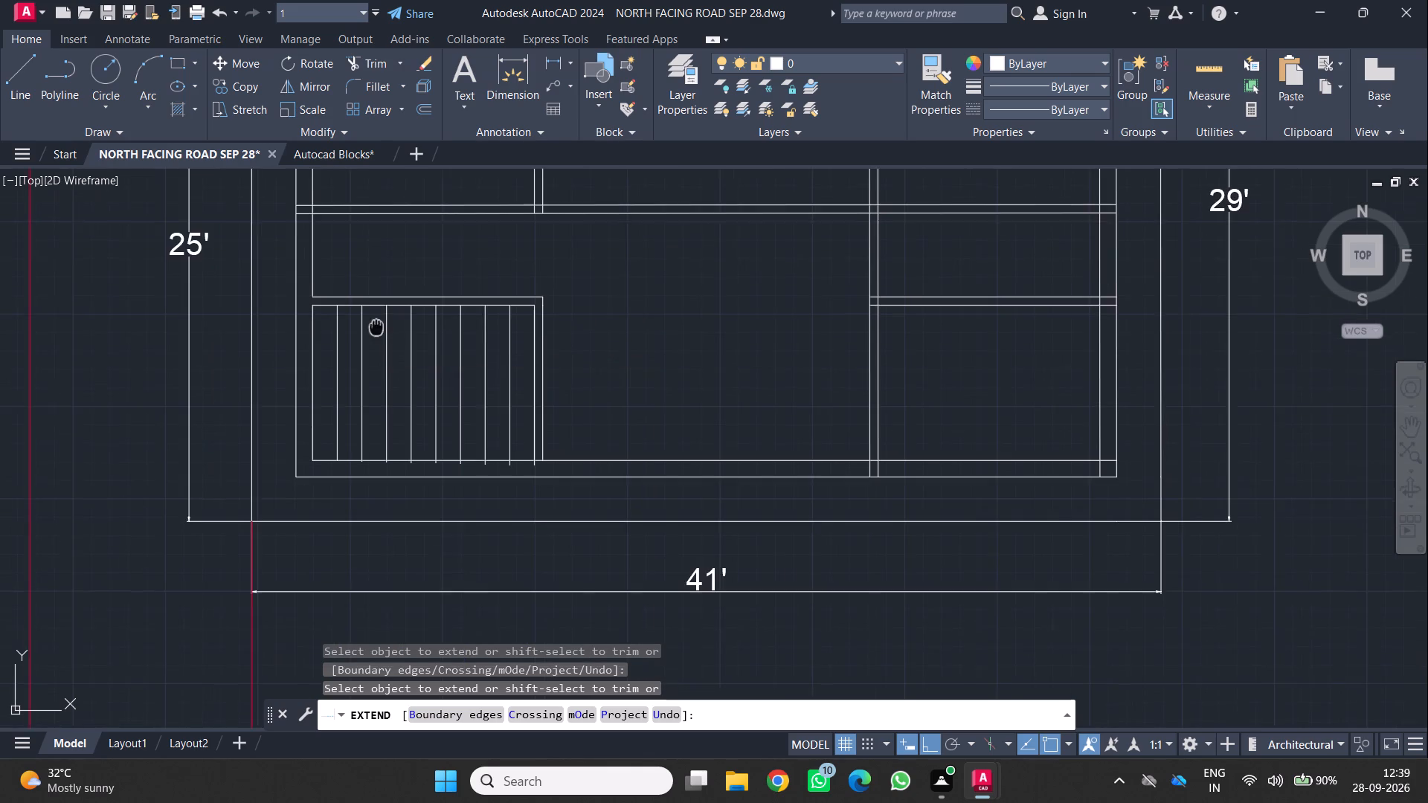
middle_click_drag(384, 306, 416, 264)
left_click(386, 63)
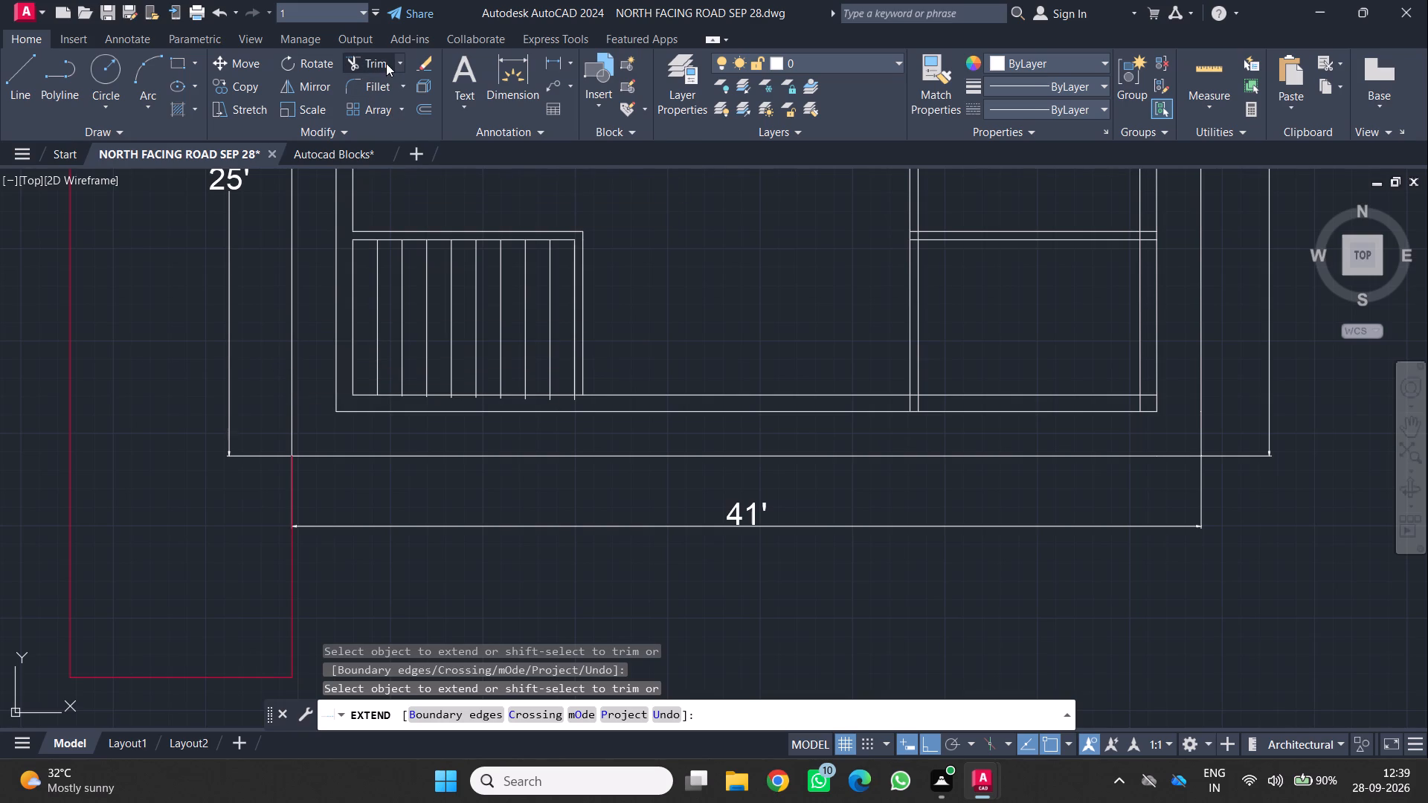
scroll(374, 421, "up", 3)
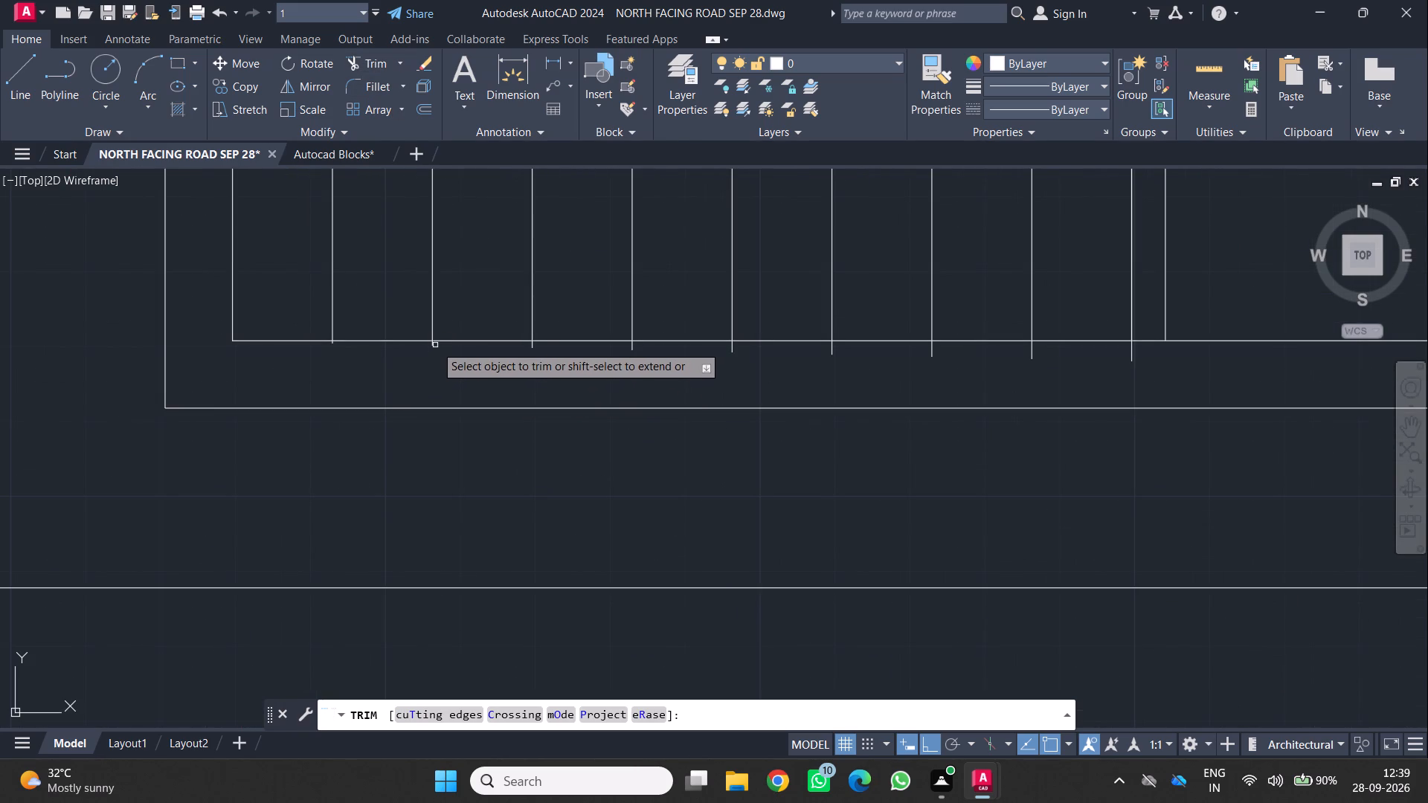
left_click(434, 346)
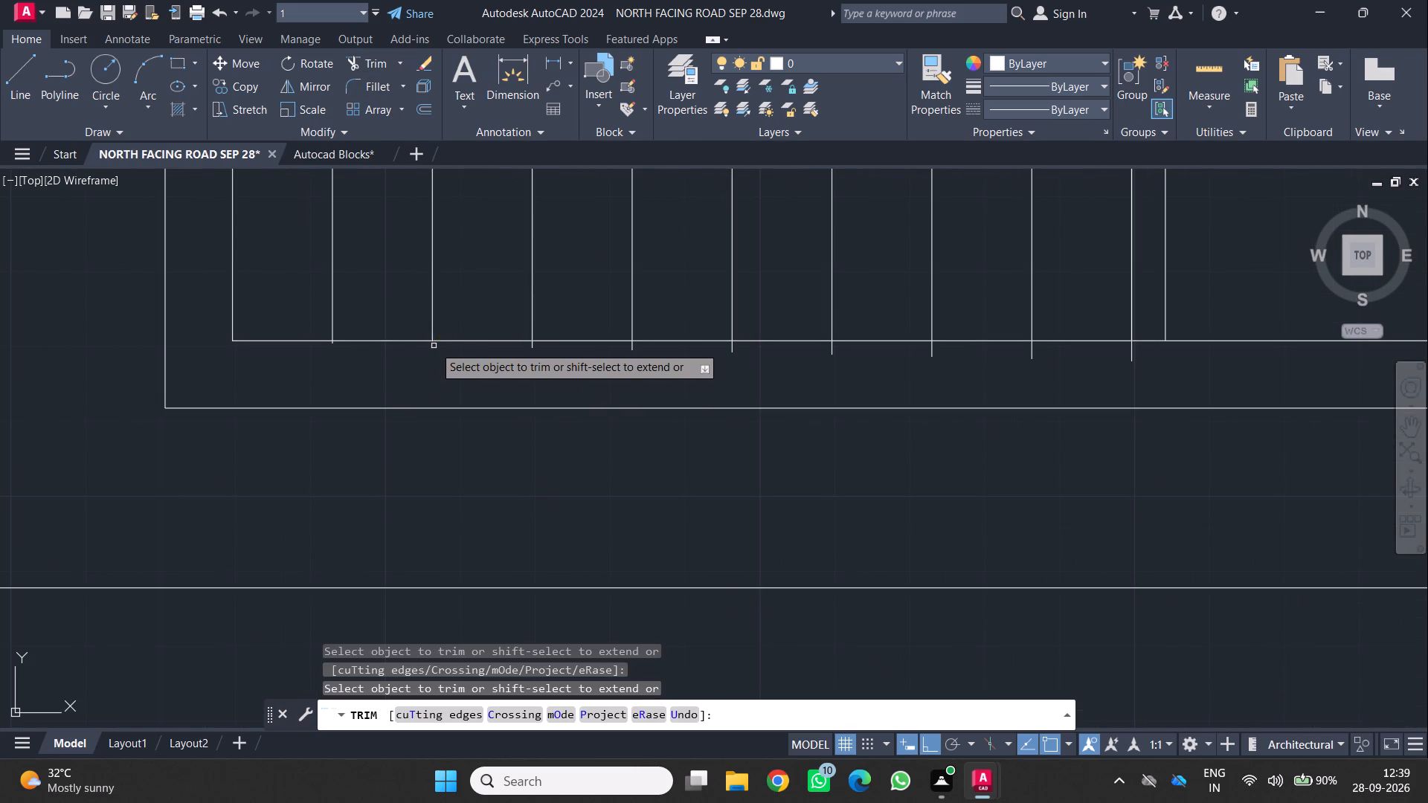
left_click(512, 355)
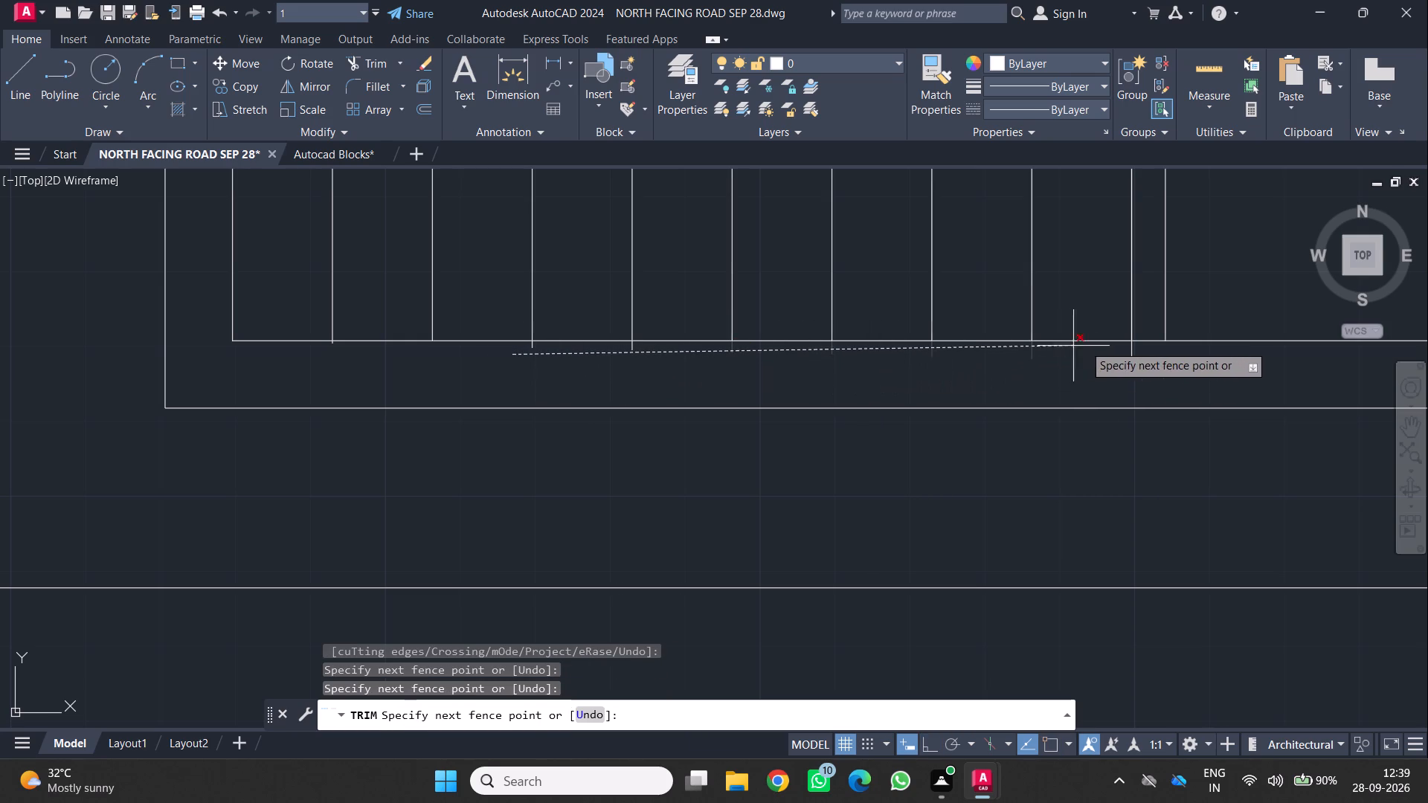
left_click(1147, 355)
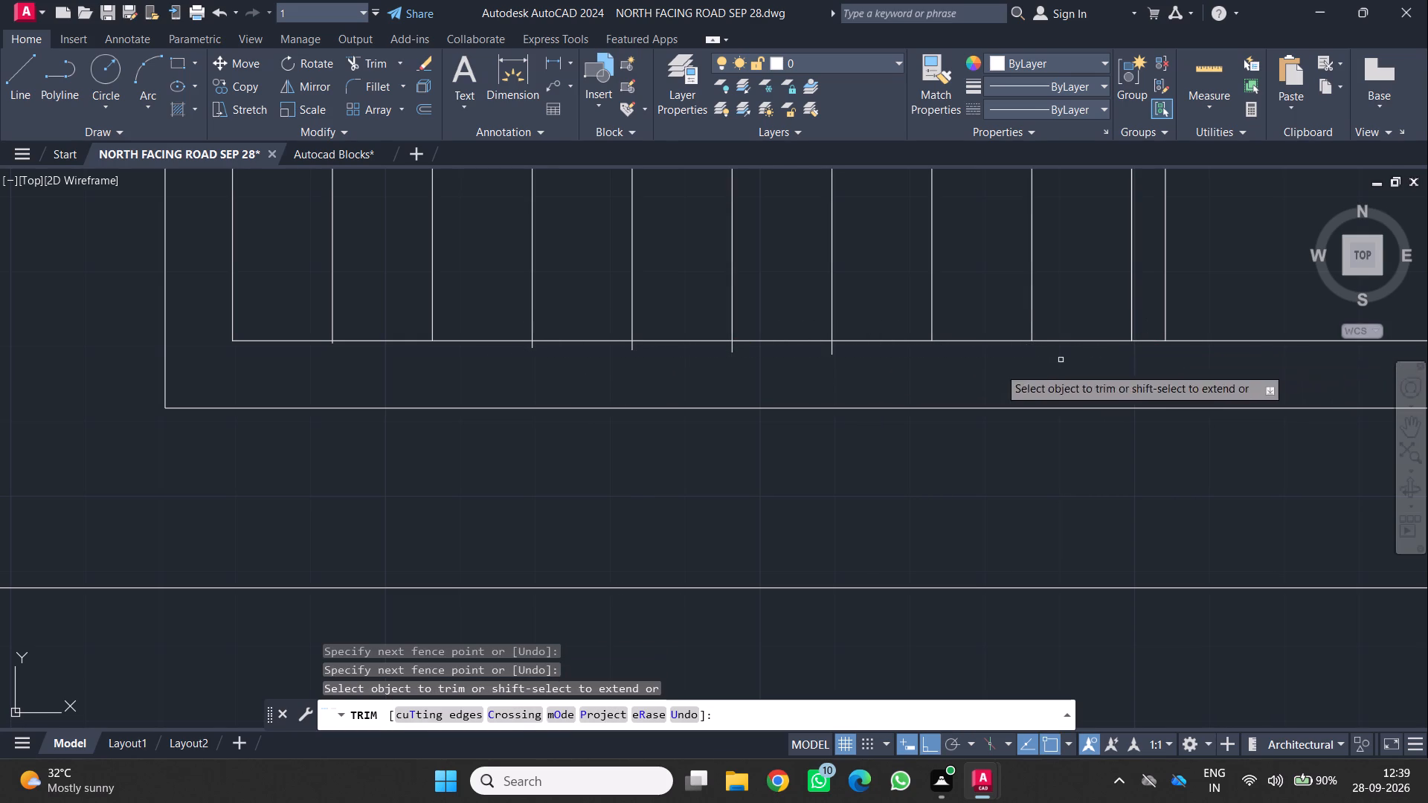
left_click(501, 349)
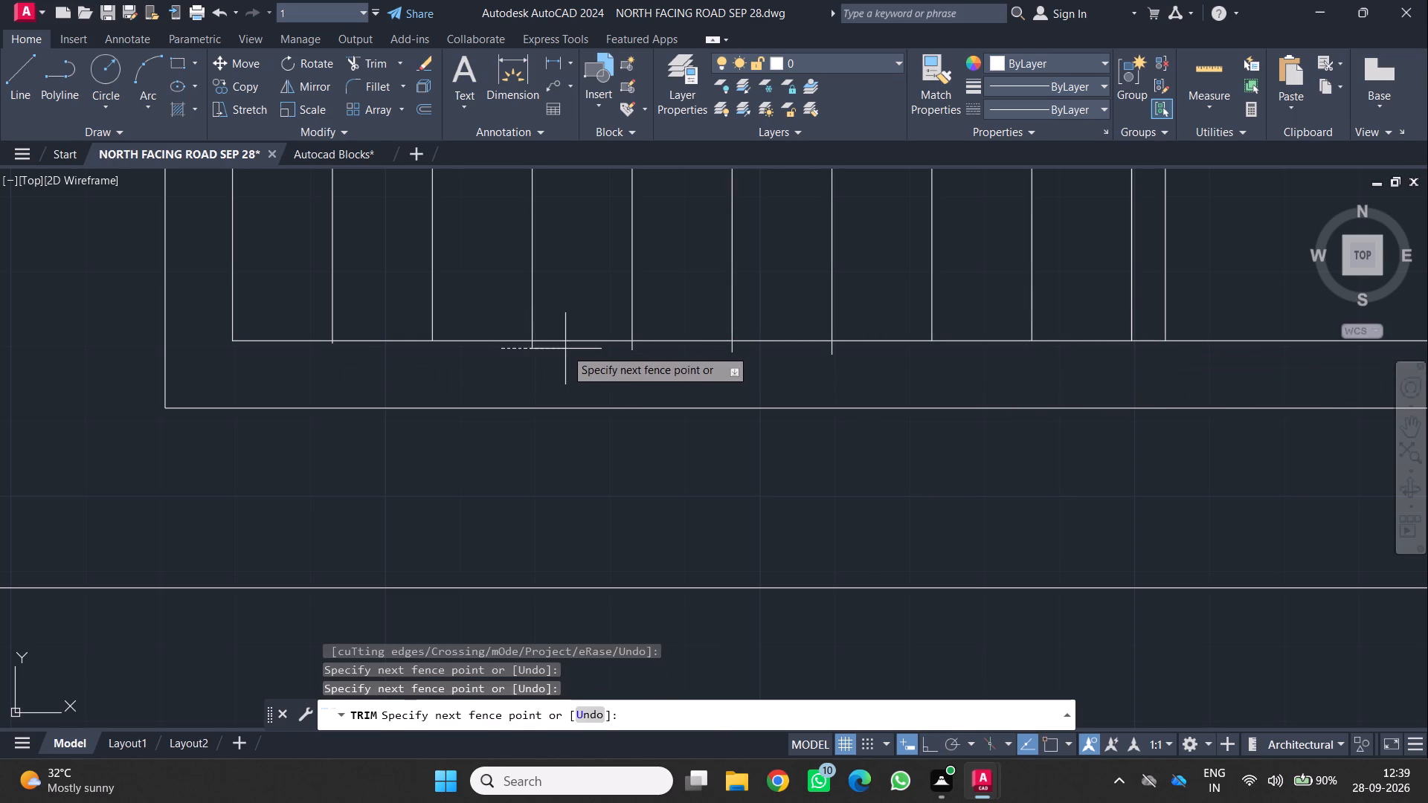
left_click(868, 347)
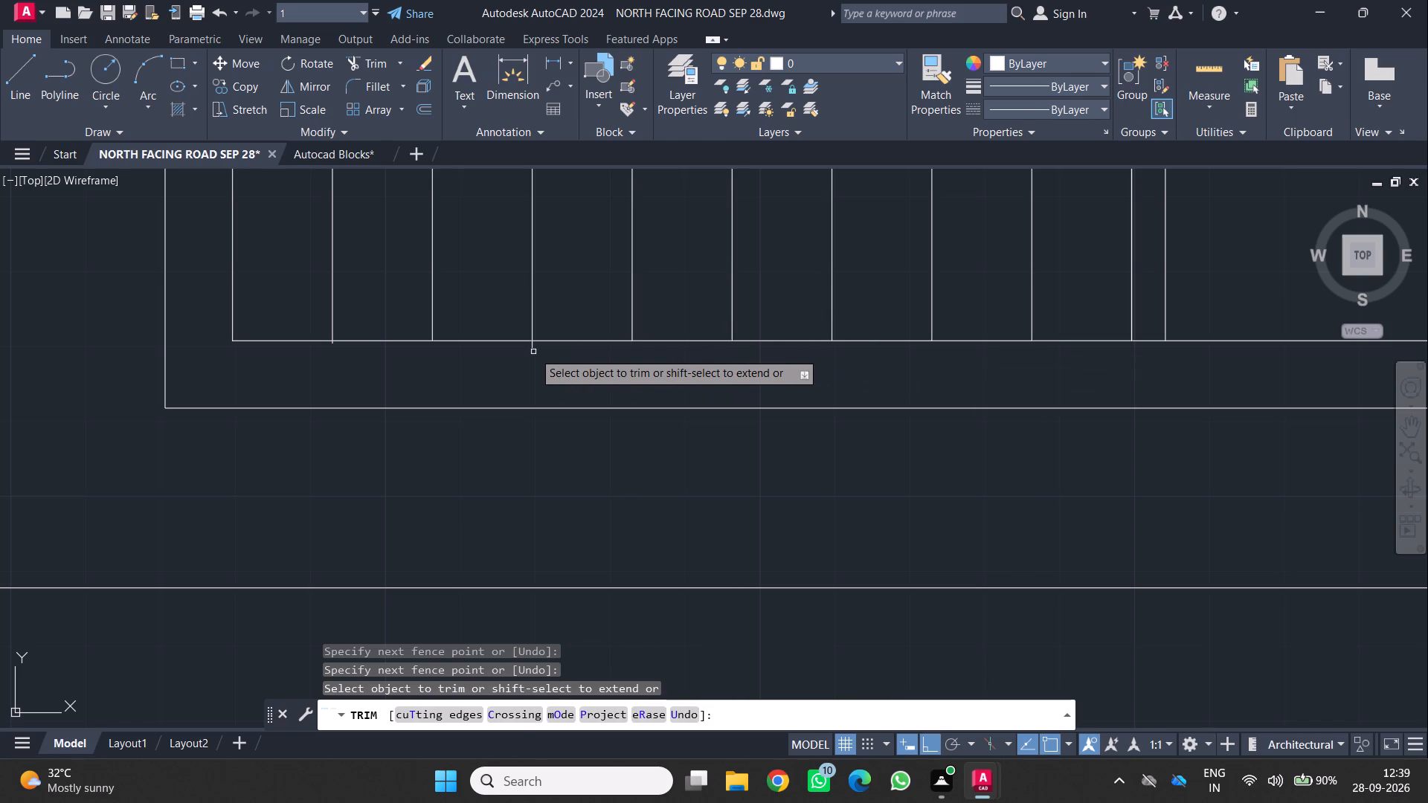
left_click(533, 348)
scroll(319, 352, "up", 2)
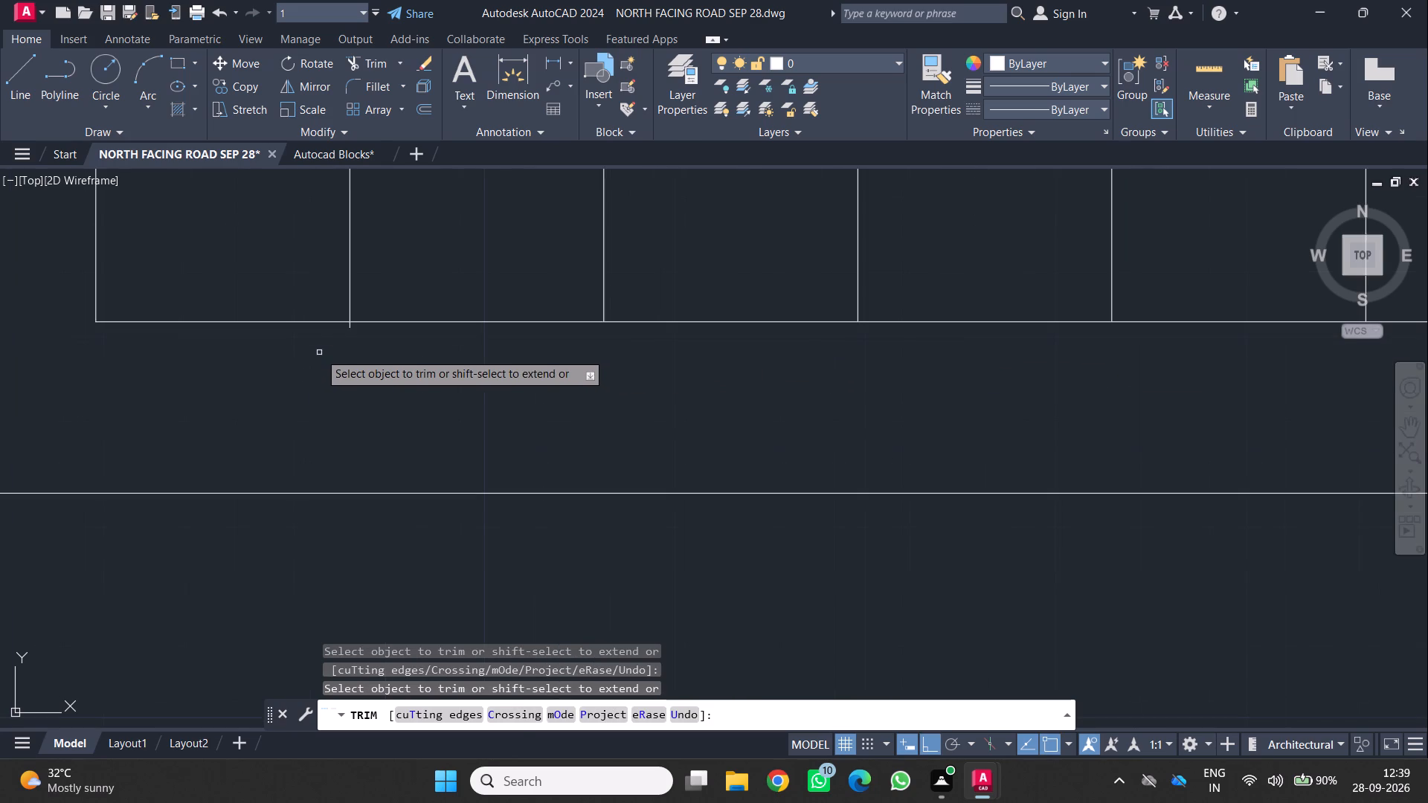
left_click(350, 328)
scroll(595, 377, "up", 2)
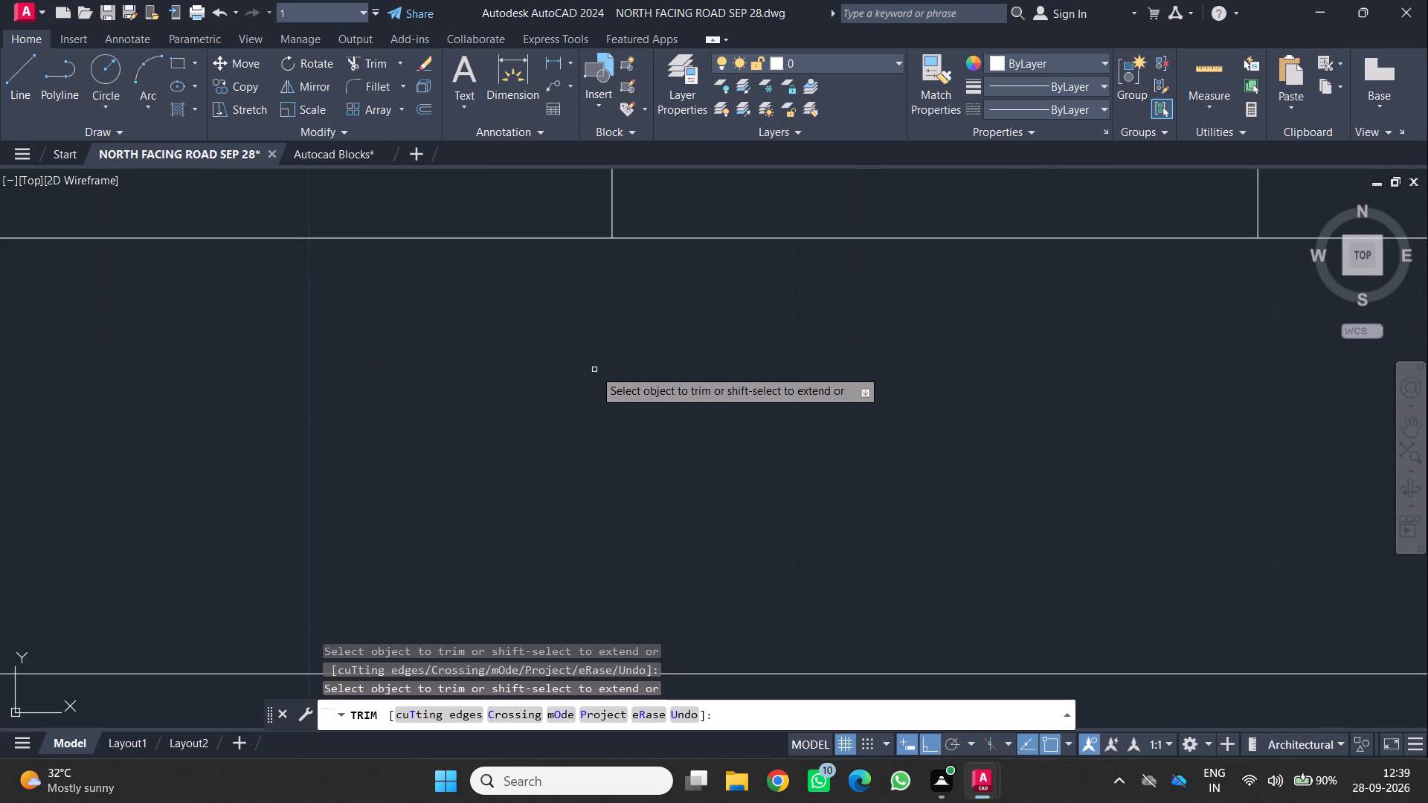
scroll(594, 370, "down", 8)
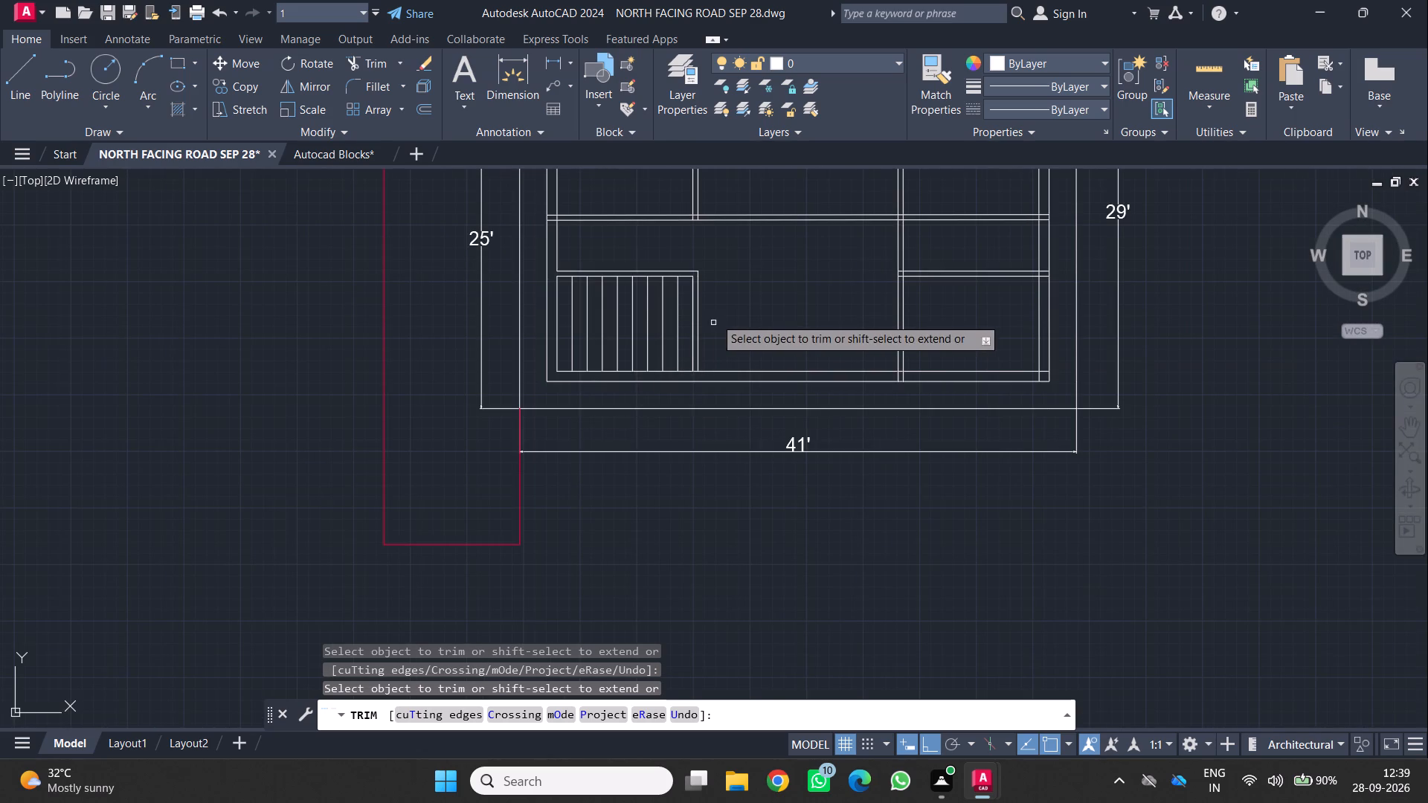
key("Escape")
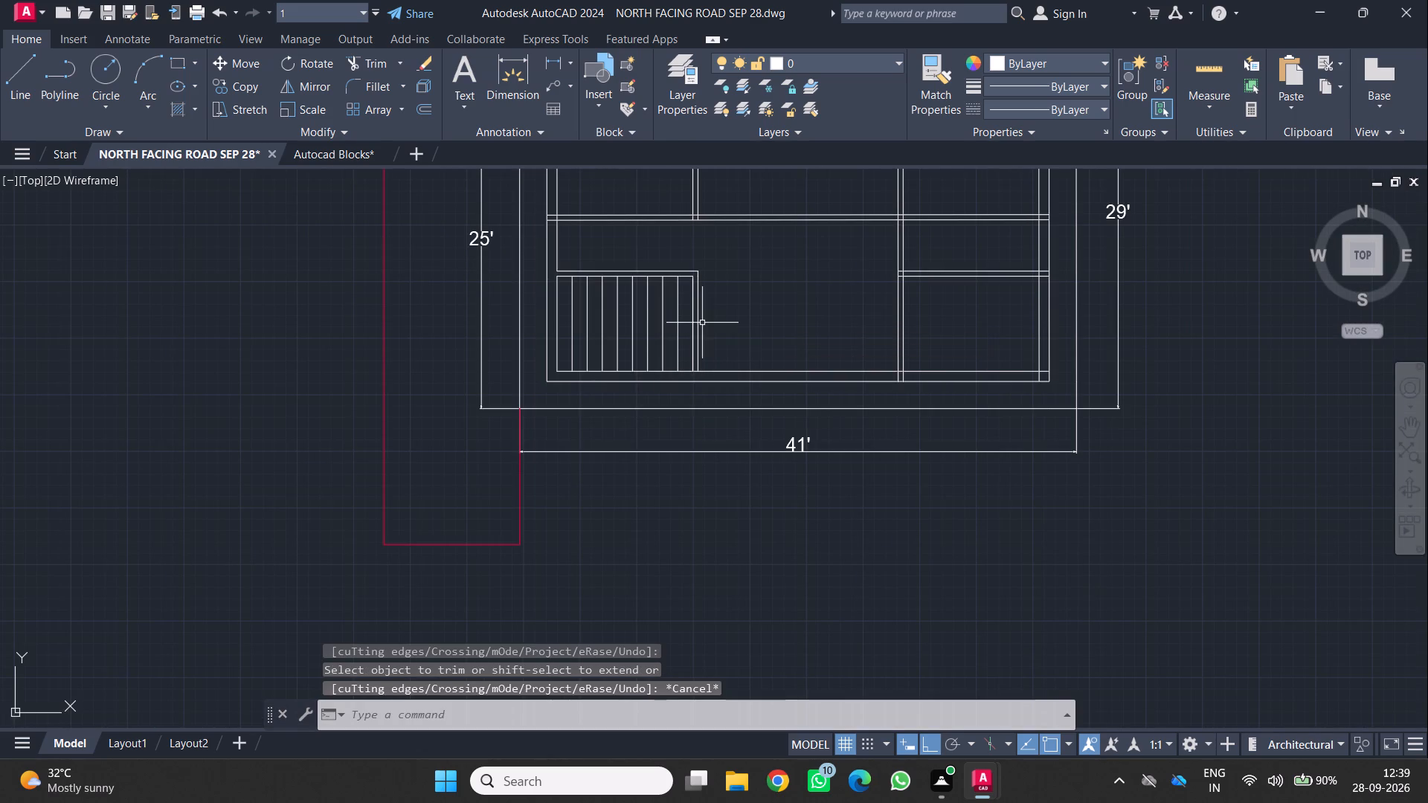
Offset the southwest room's north and south wall inner lines 3' into the room.
scroll(649, 311, "up", 1)
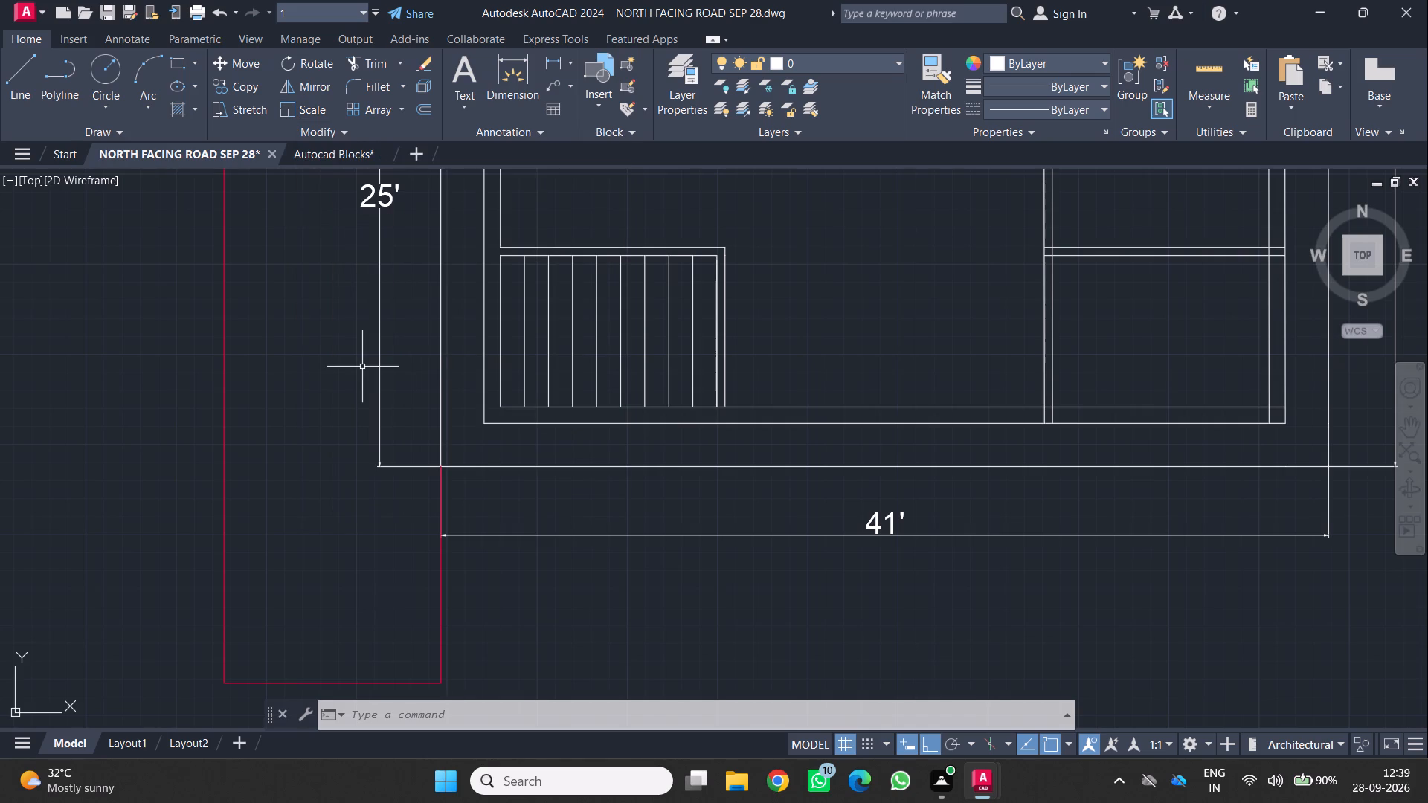
left_click(606, 256)
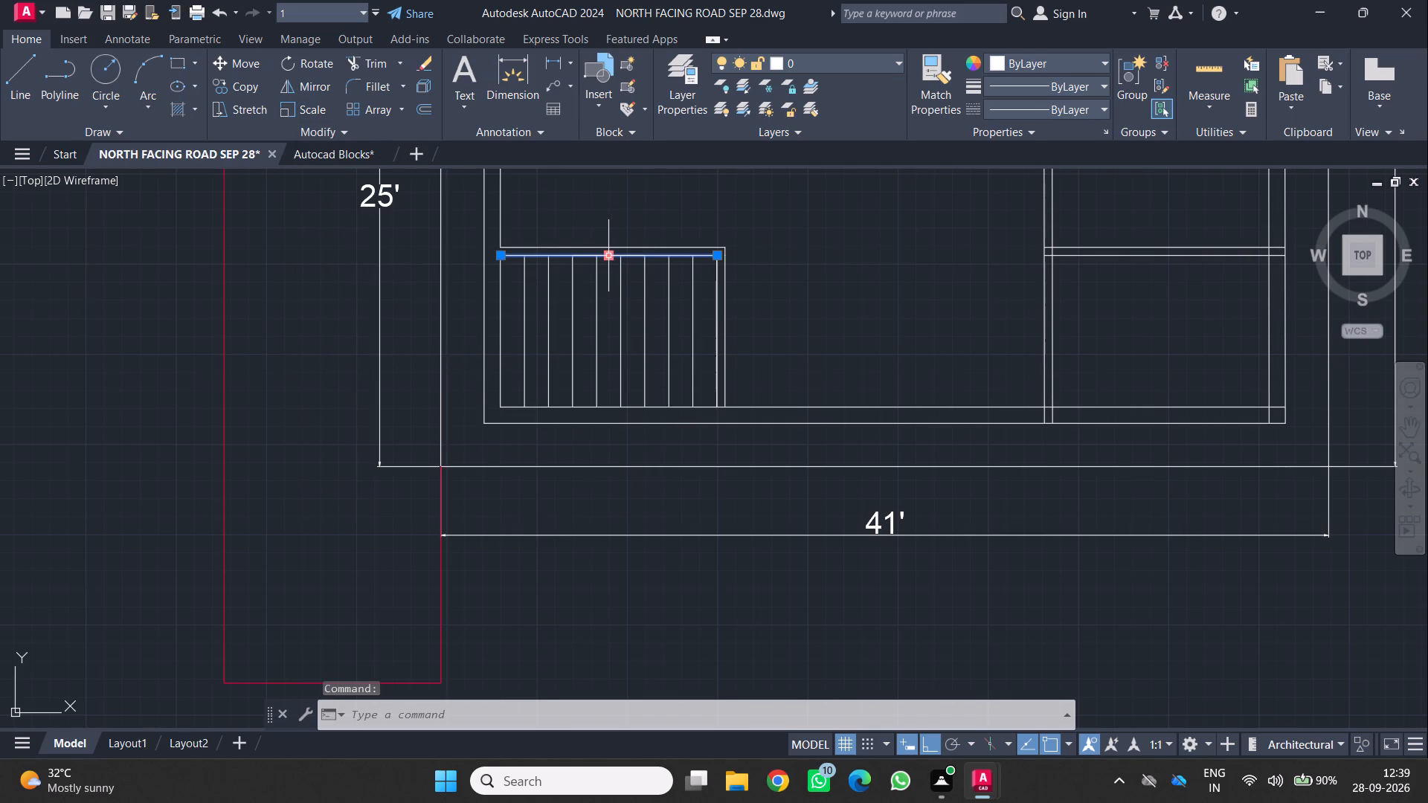
key("o")
key("Return")
left_click(605, 255)
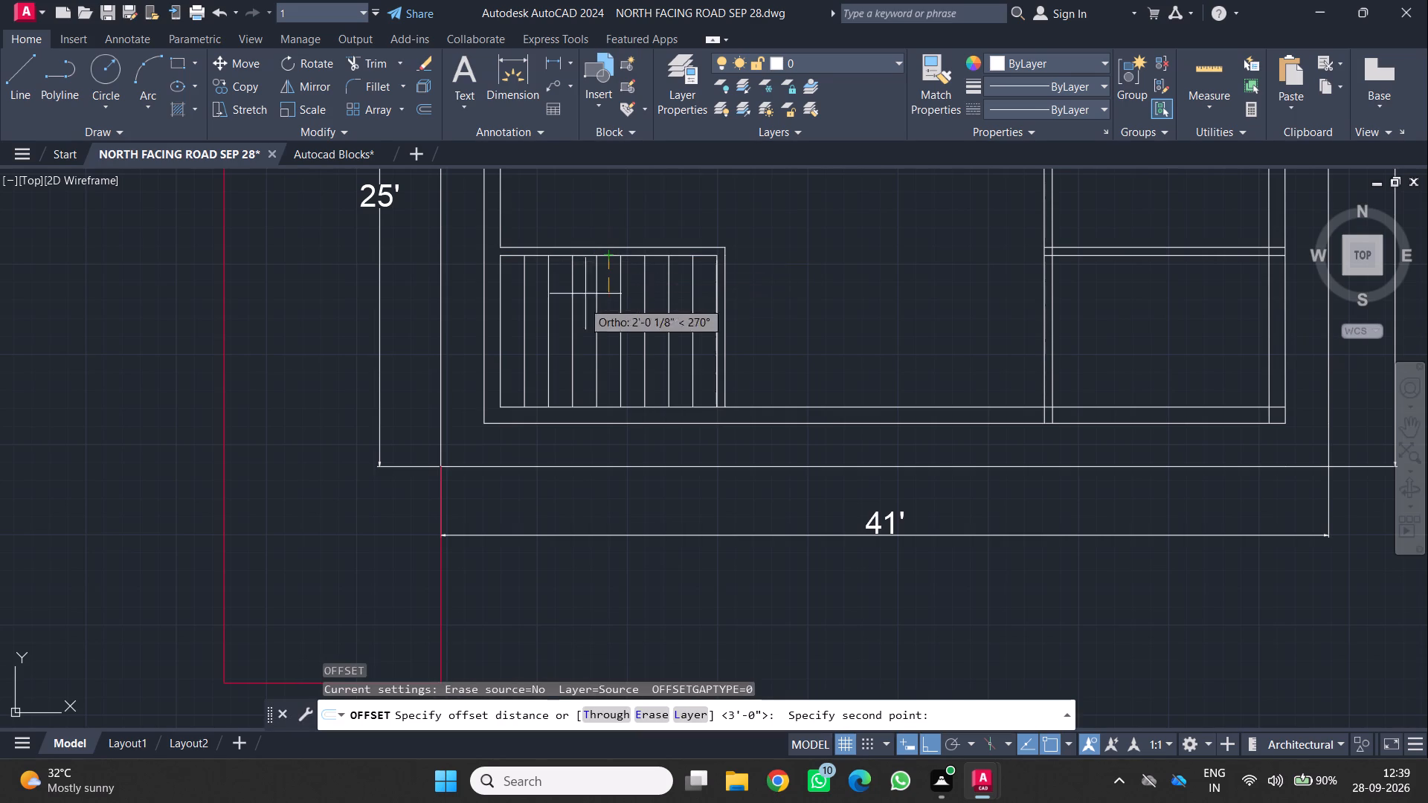
key("3")
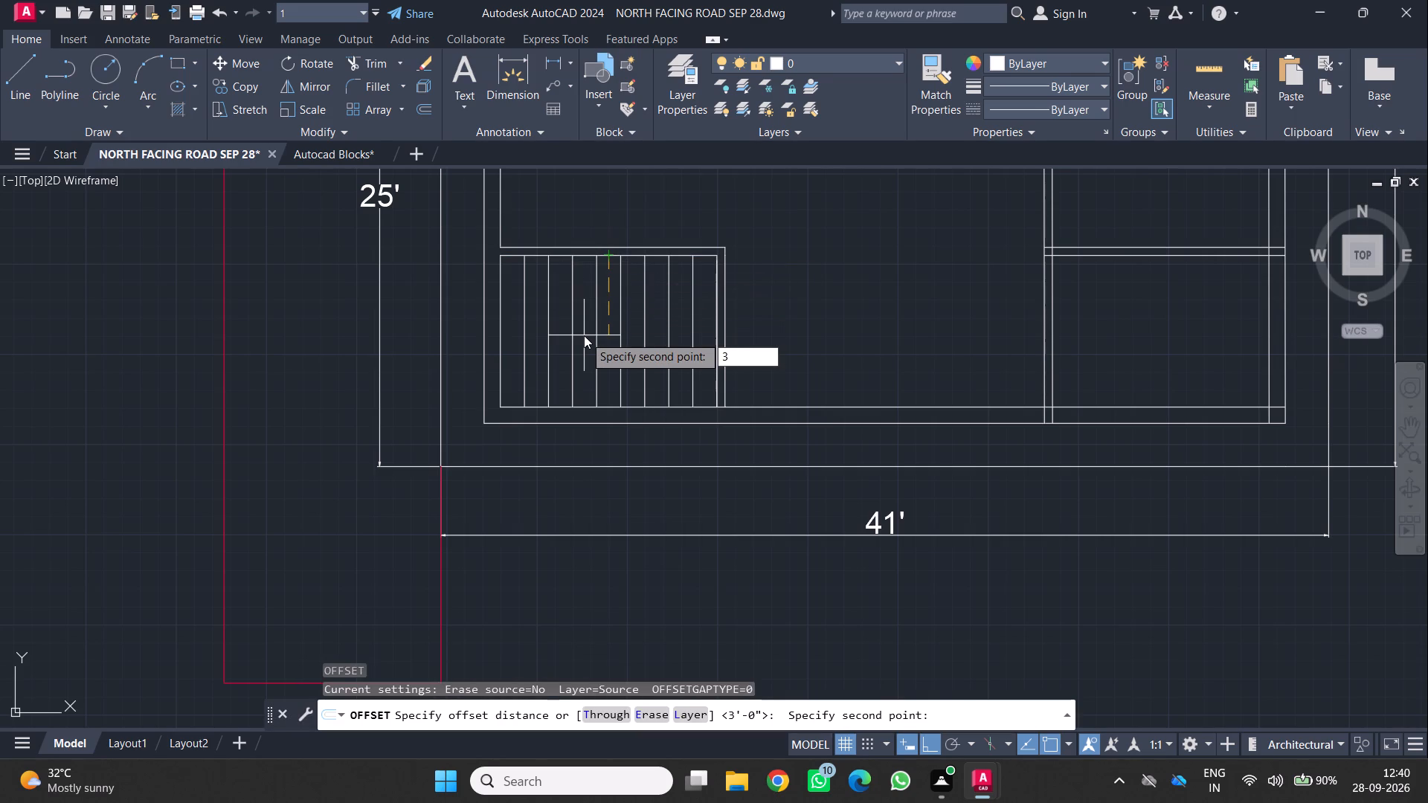
key("apostrophe")
key("Return")
left_click(584, 335)
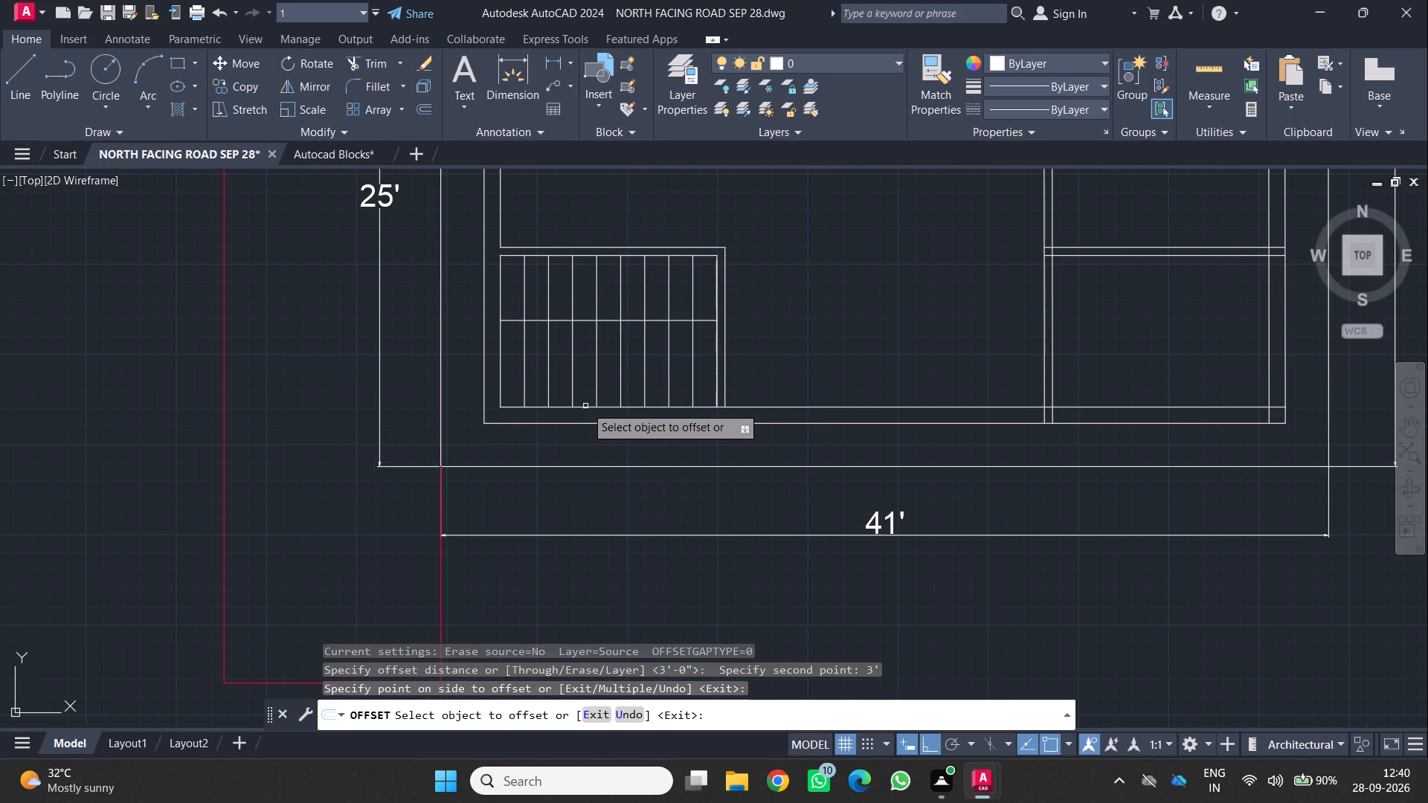
left_click(585, 406)
left_click(585, 378)
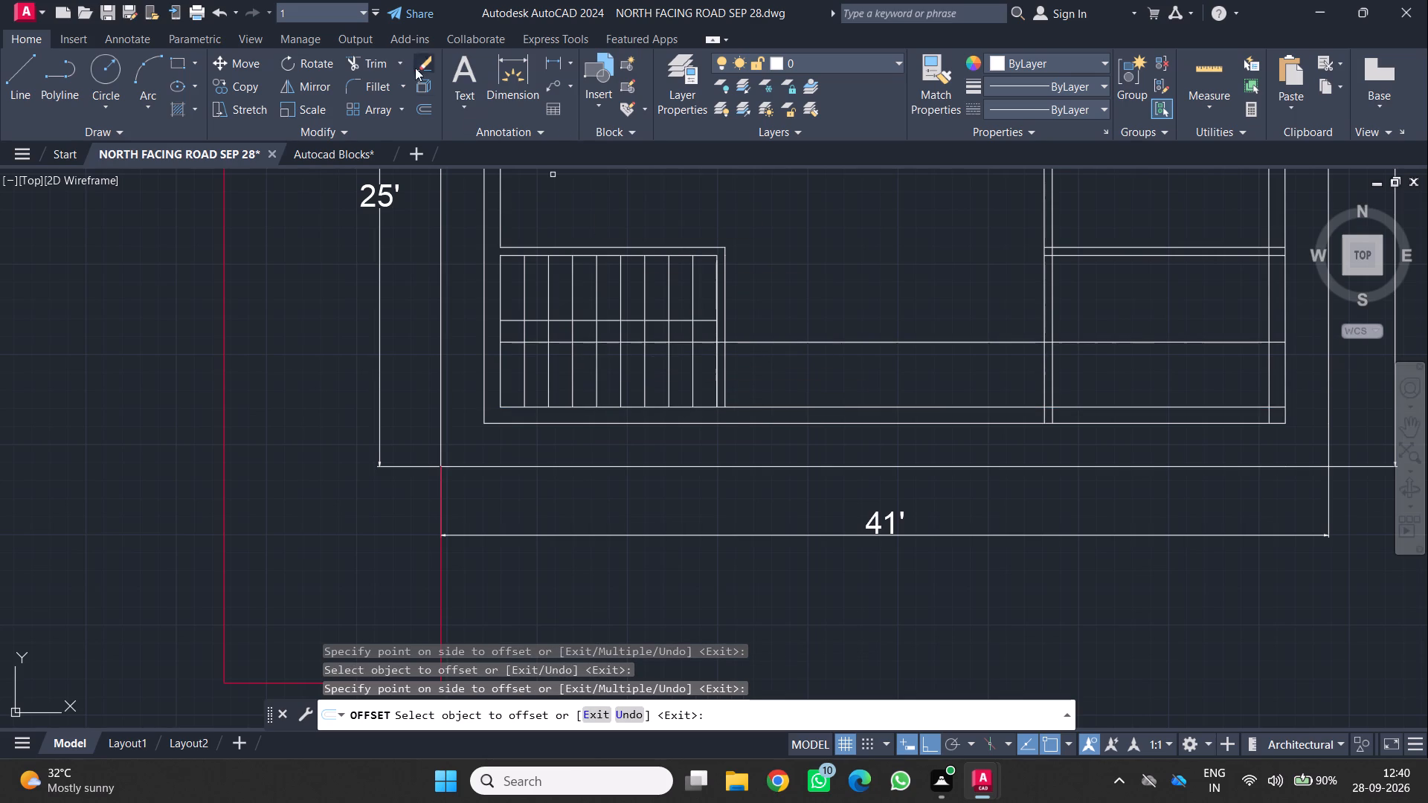
Trim the lower offset line between the southwest room's east wall lines and delete its remainder east of the room.
left_click(376, 68)
scroll(662, 367, "up", 1)
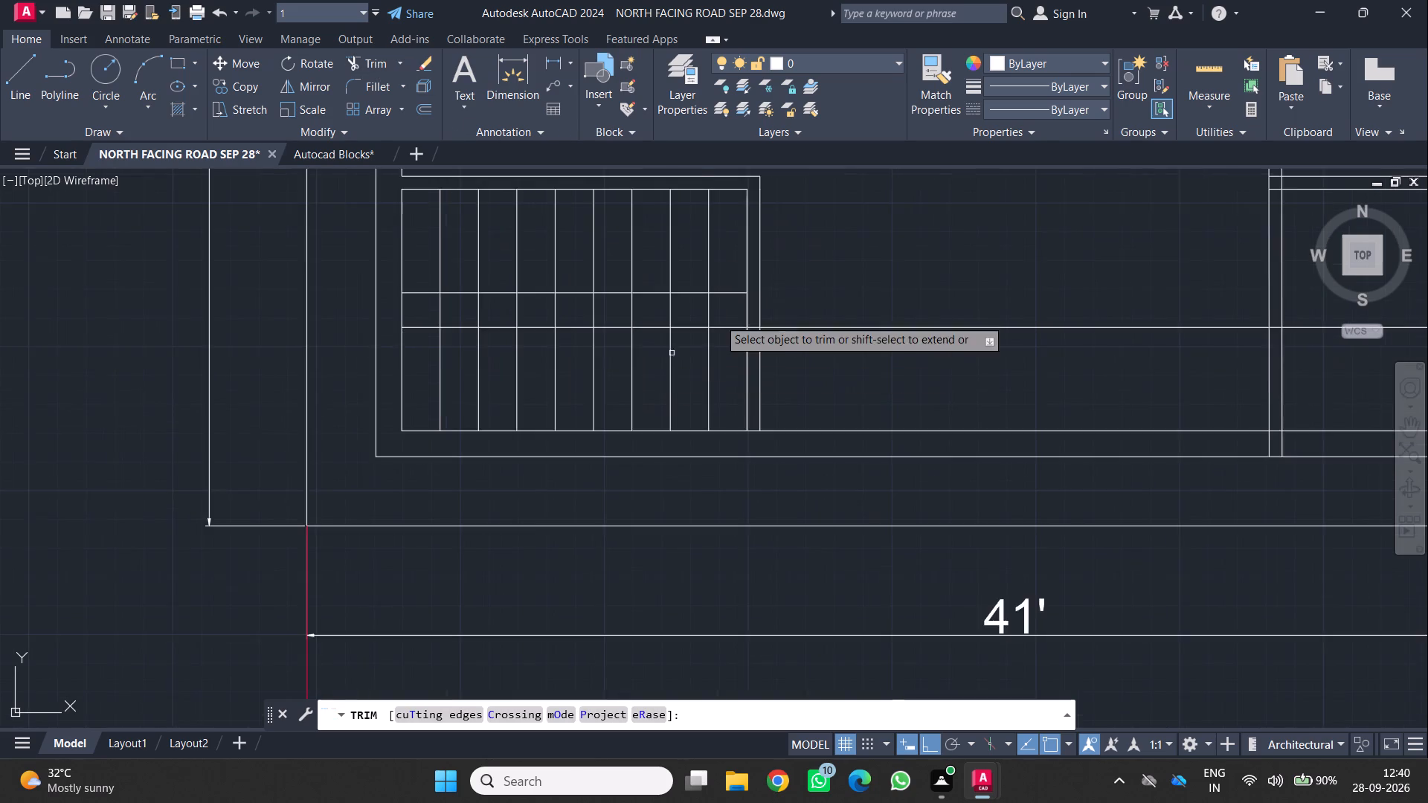
scroll(721, 316, "up", 1)
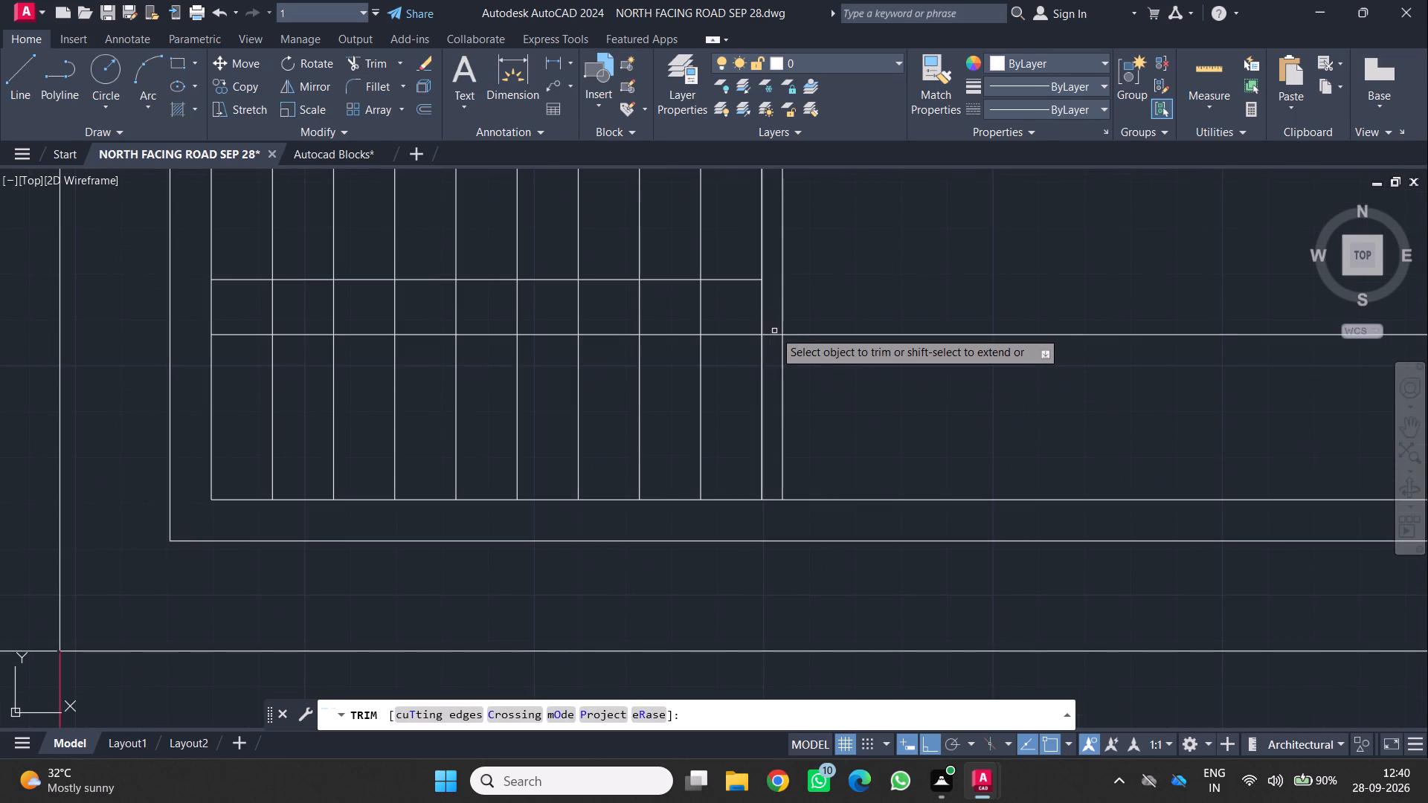
left_click(771, 333)
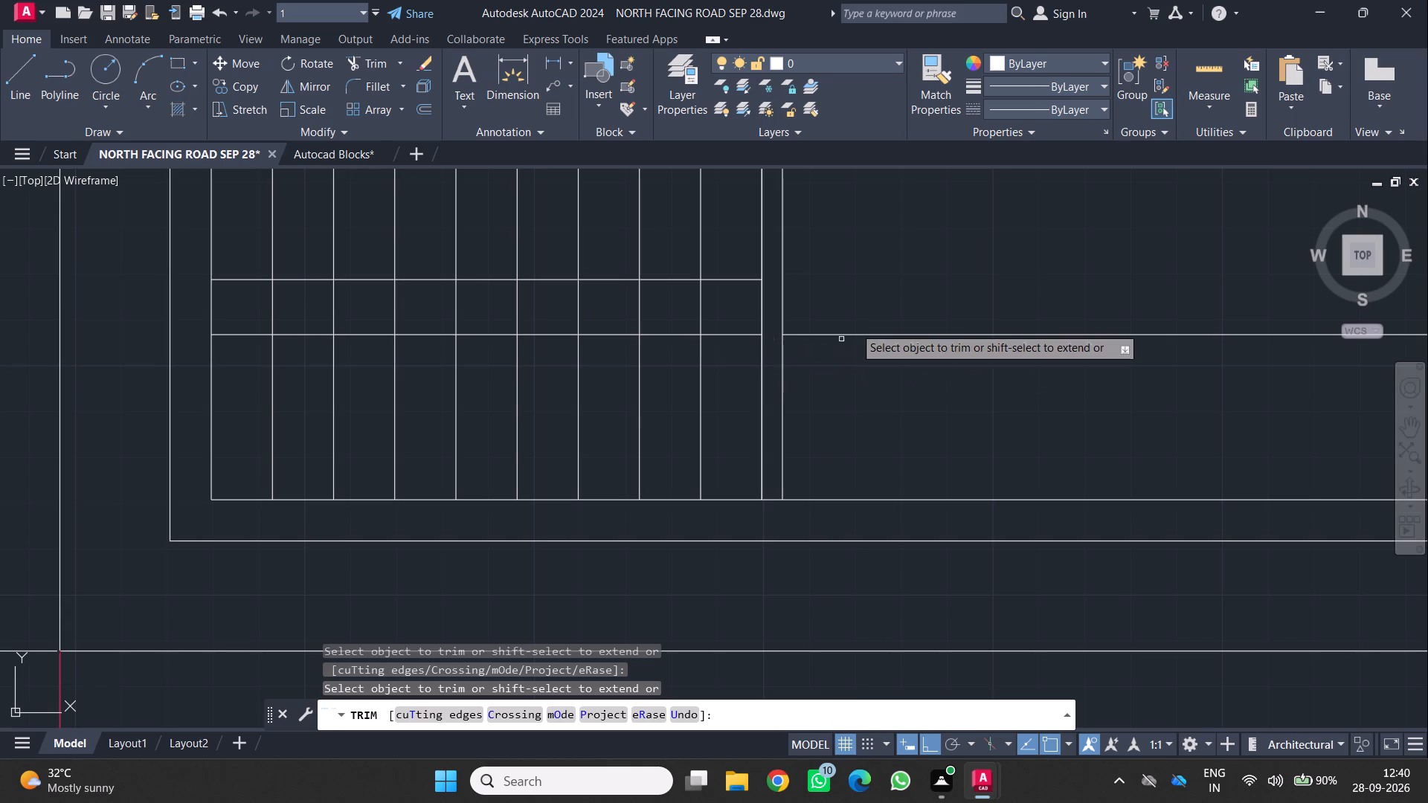
scroll(855, 323, "down", 3)
key("Escape")
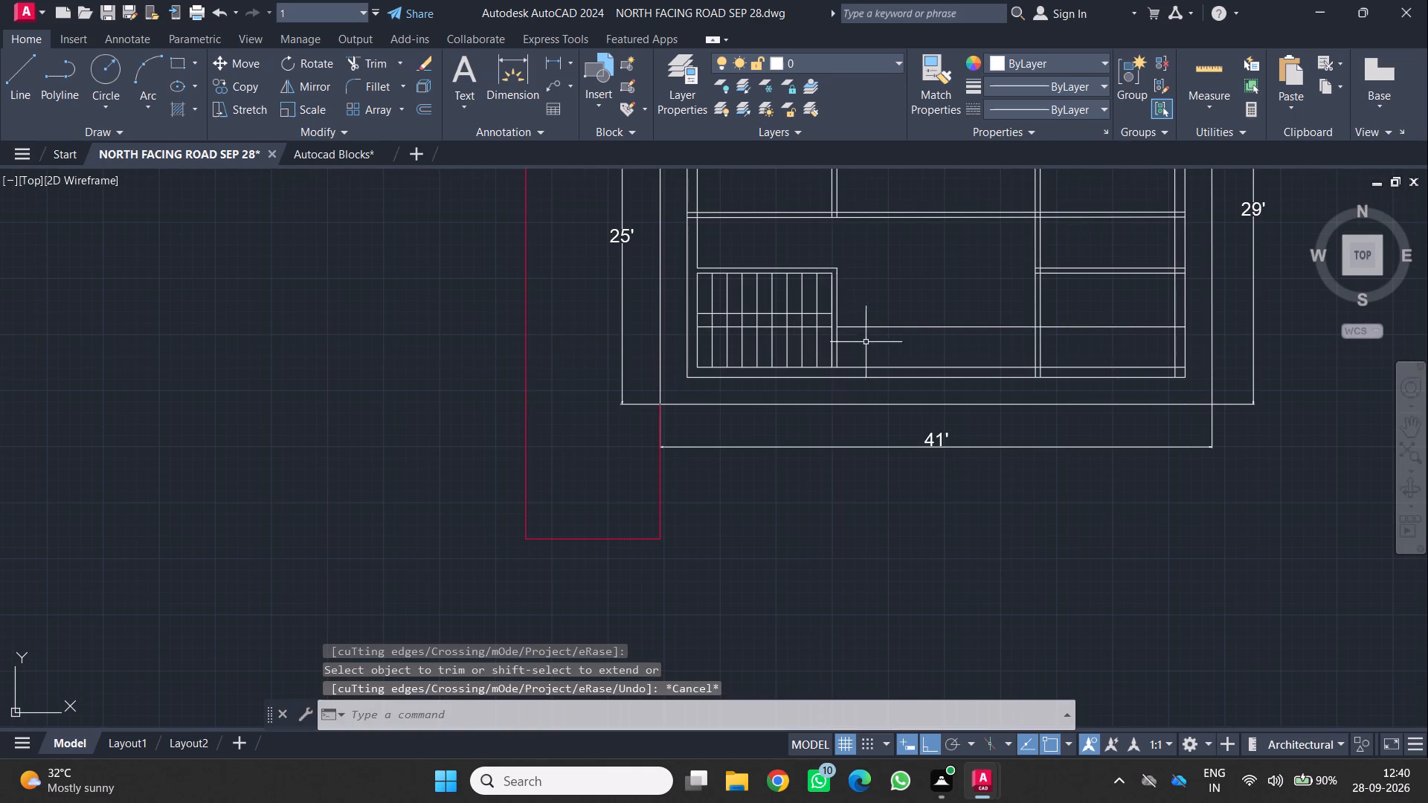
left_click(884, 326)
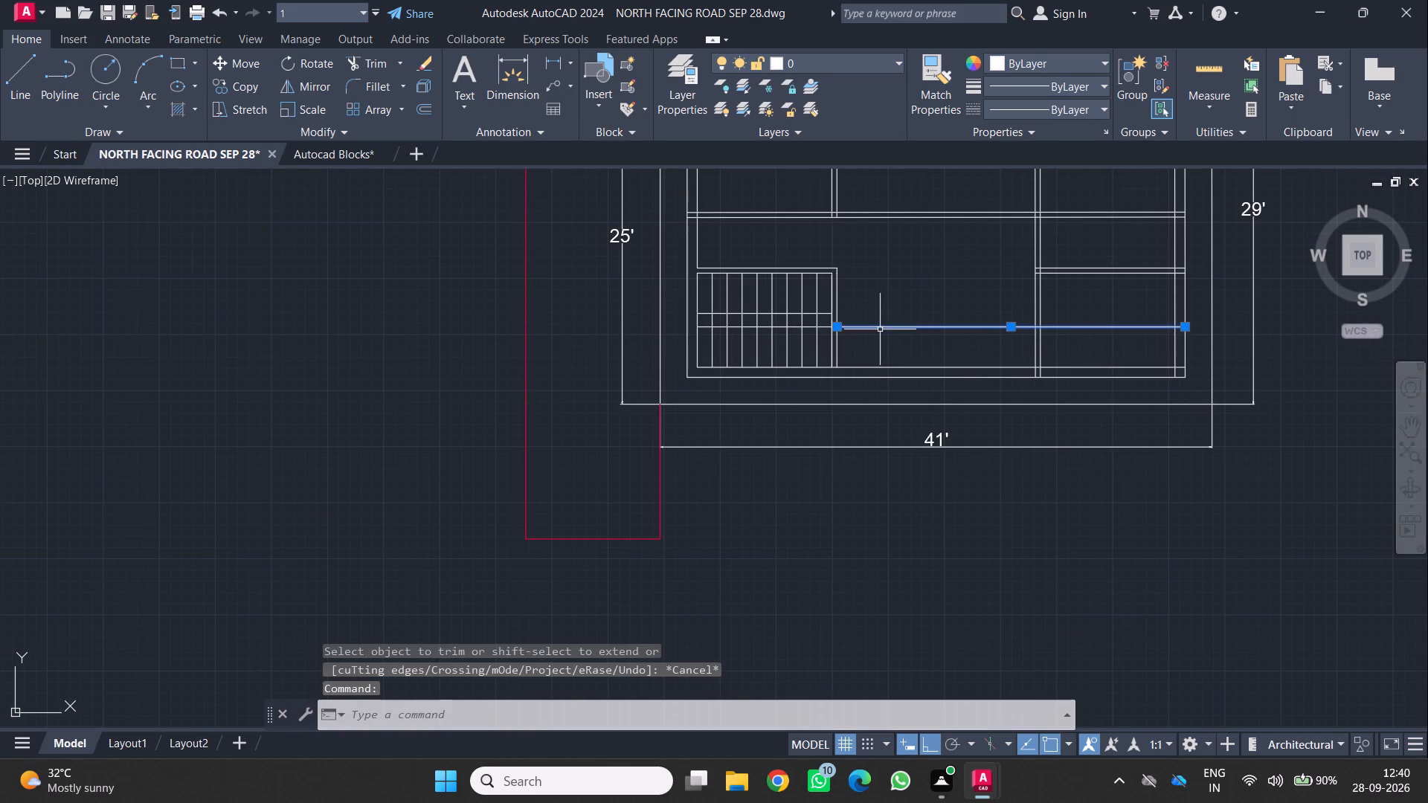
key("Delete")
Offset the two middle horizontal lines in the southwest room 2" toward each other.
scroll(771, 312, "up", 1)
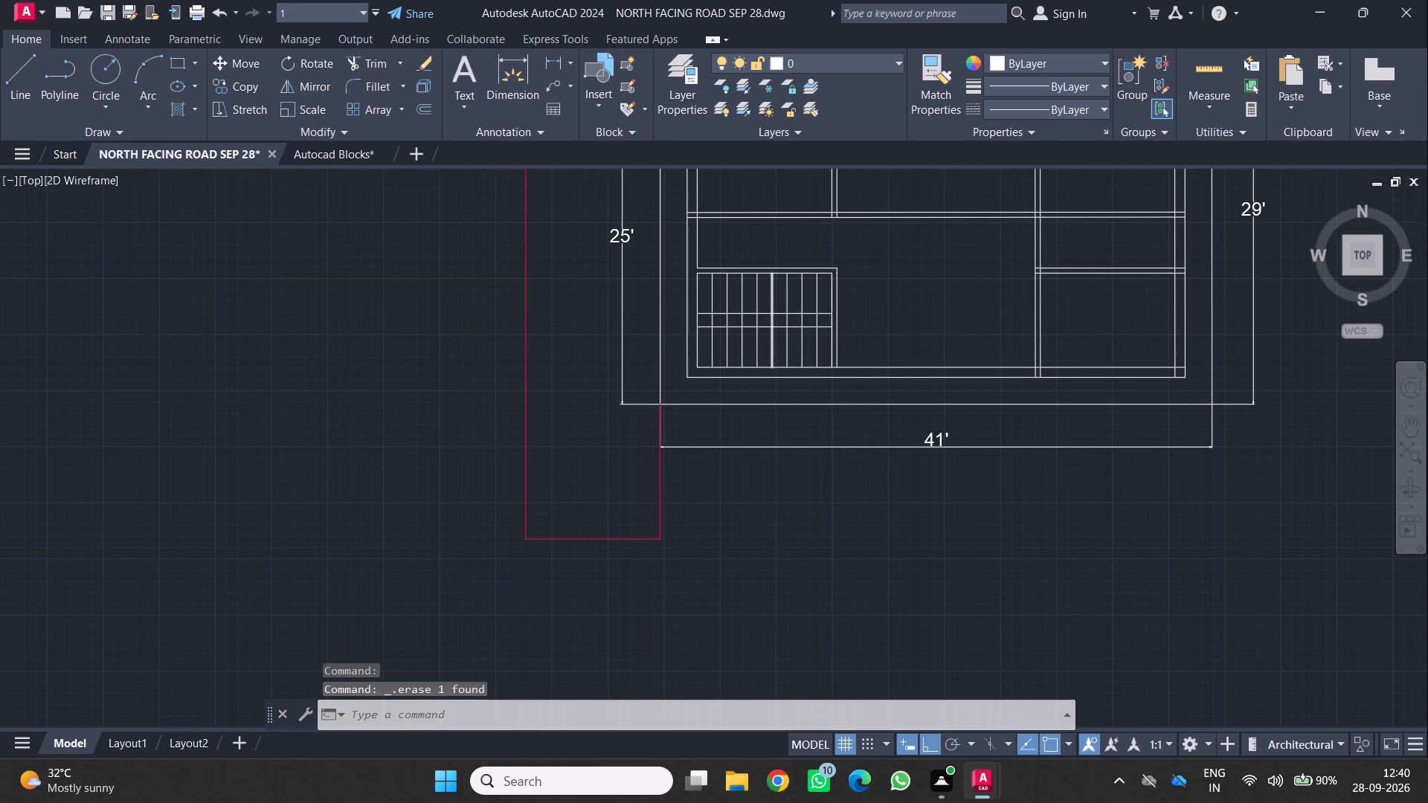
scroll(758, 327, "up", 1)
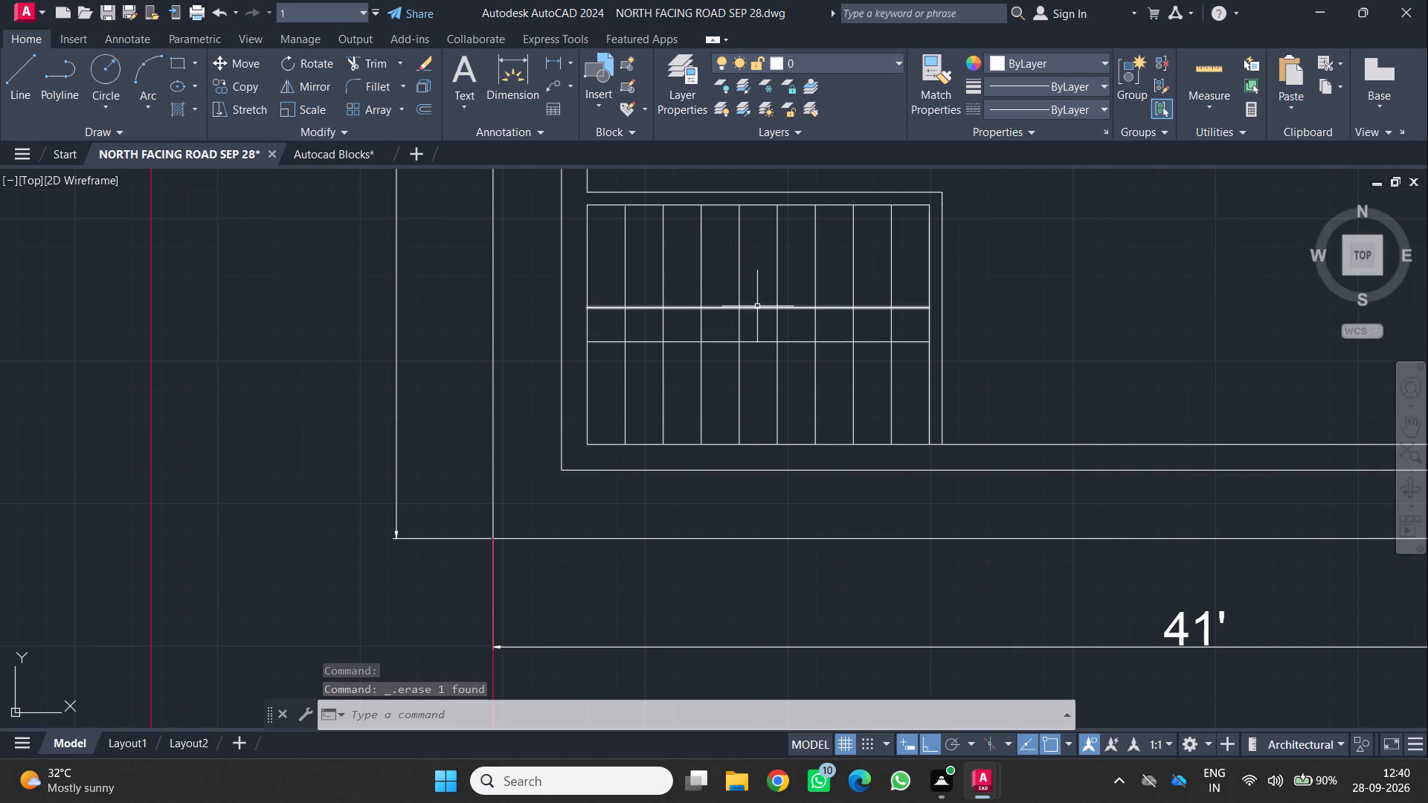
left_click(757, 306)
key("o")
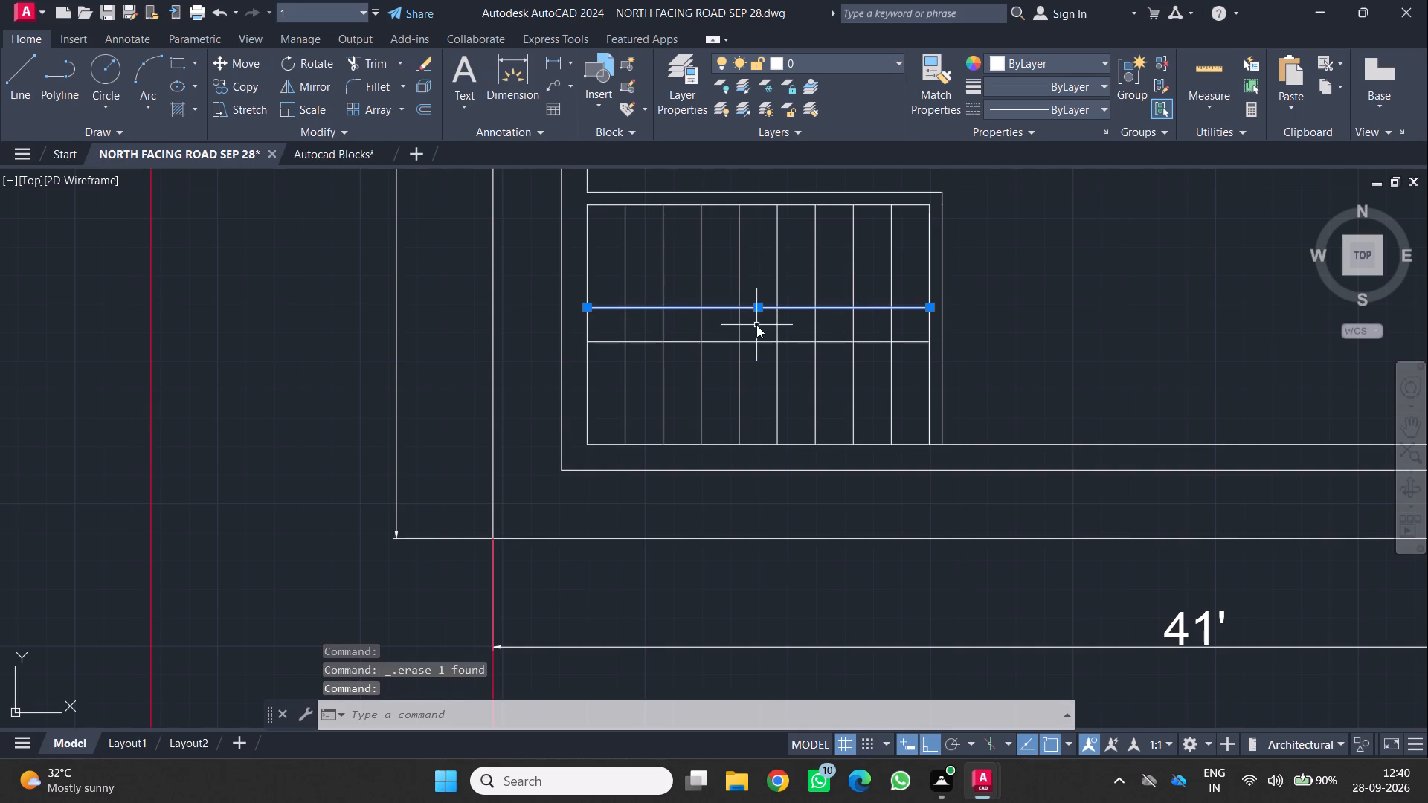
key("Return")
left_click(754, 306)
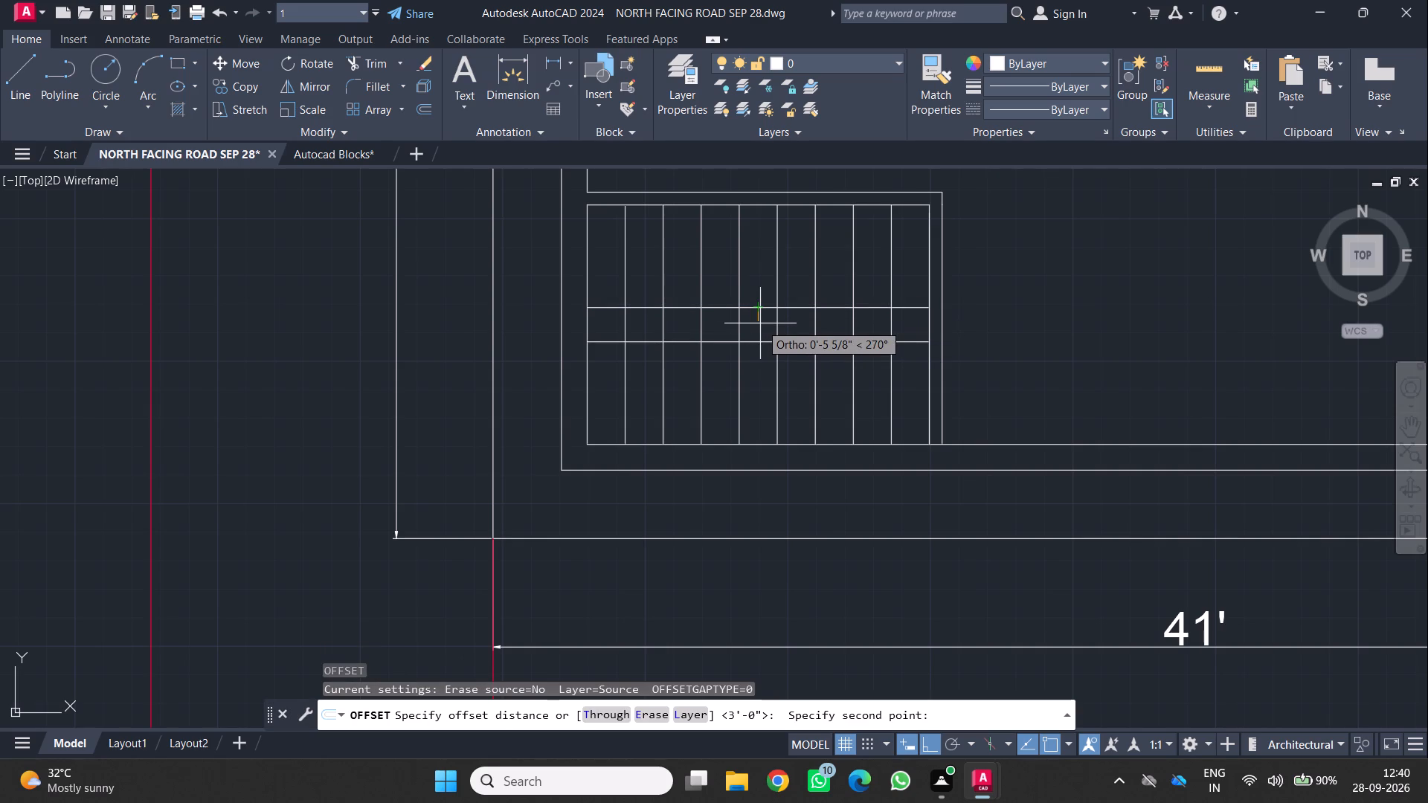
key("2")
key("Return")
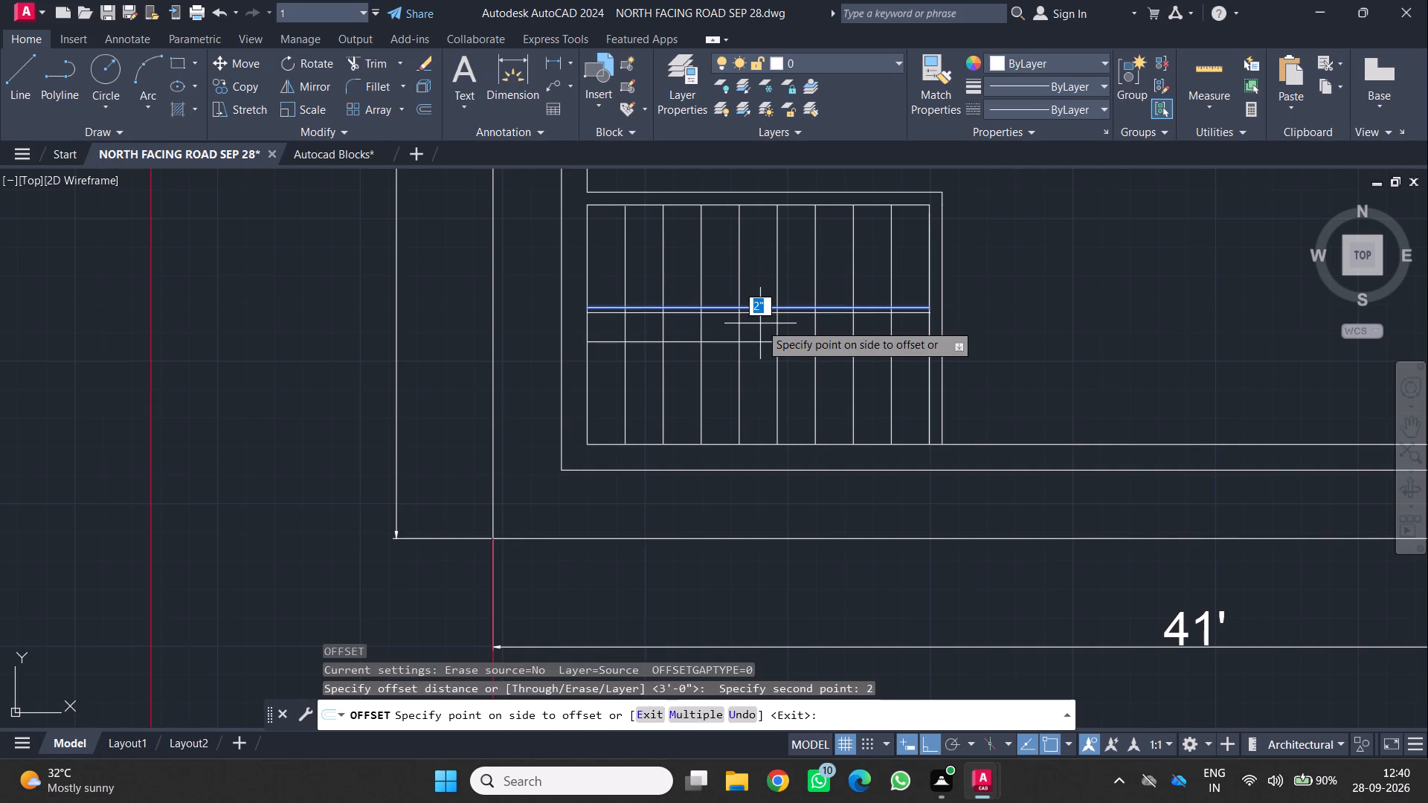
left_click(760, 323)
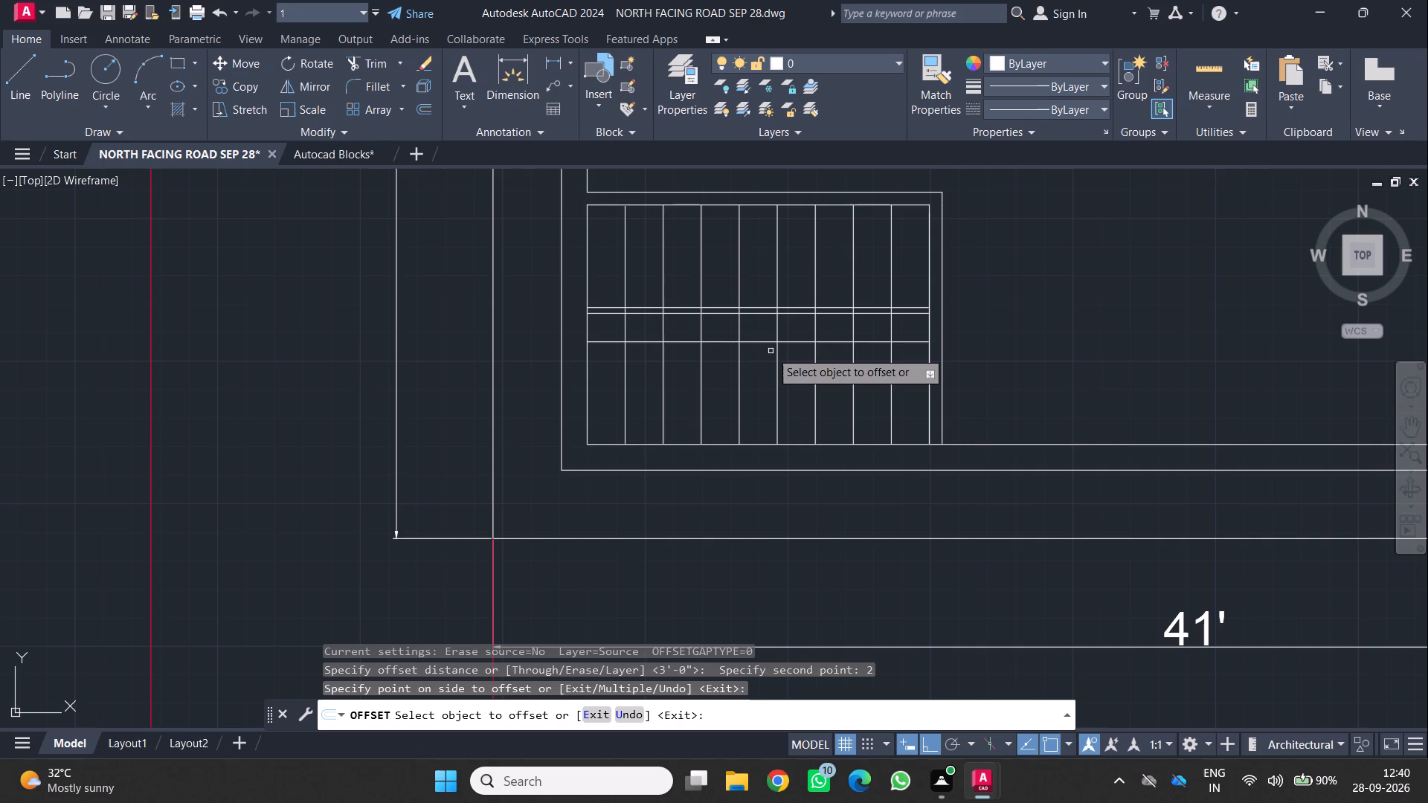
left_click(759, 339)
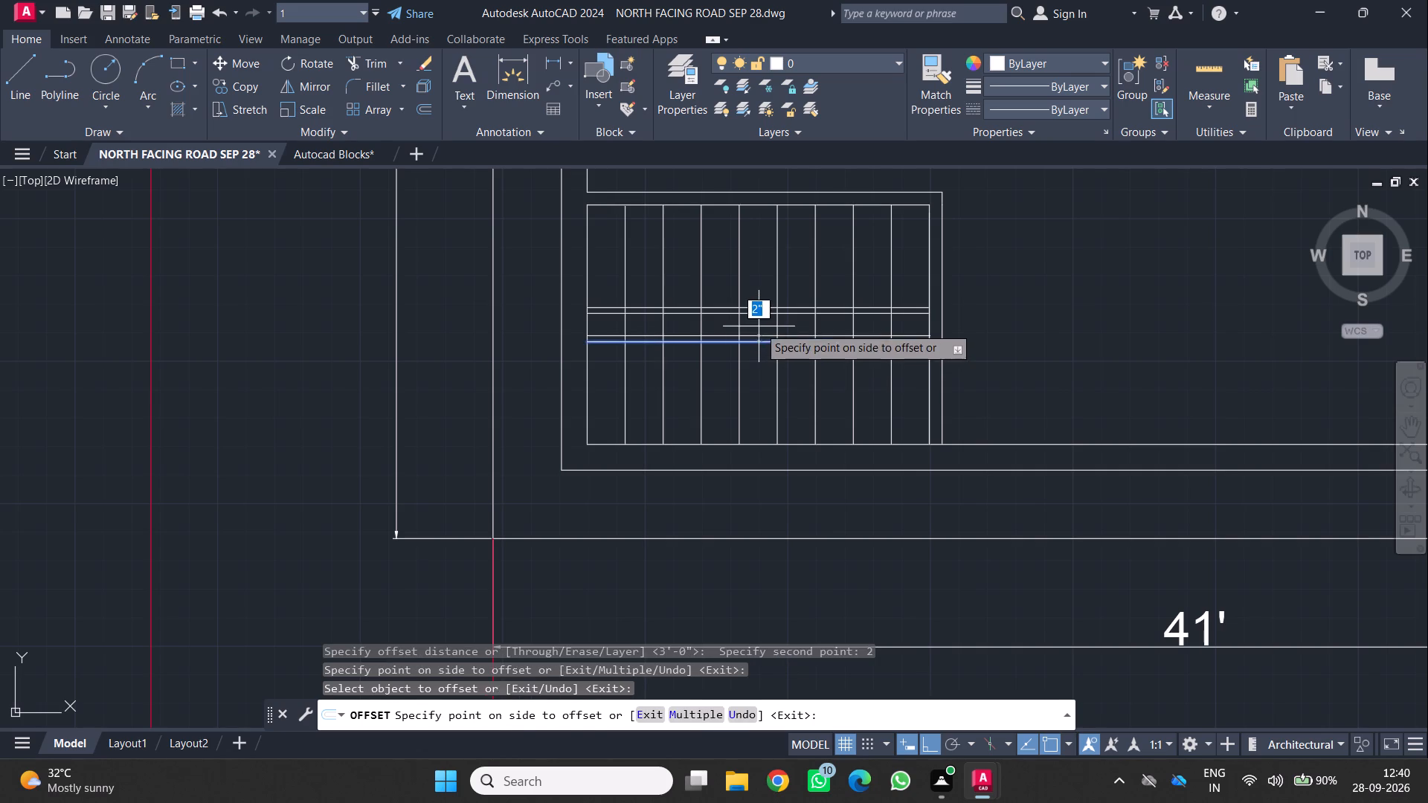
left_click(759, 326)
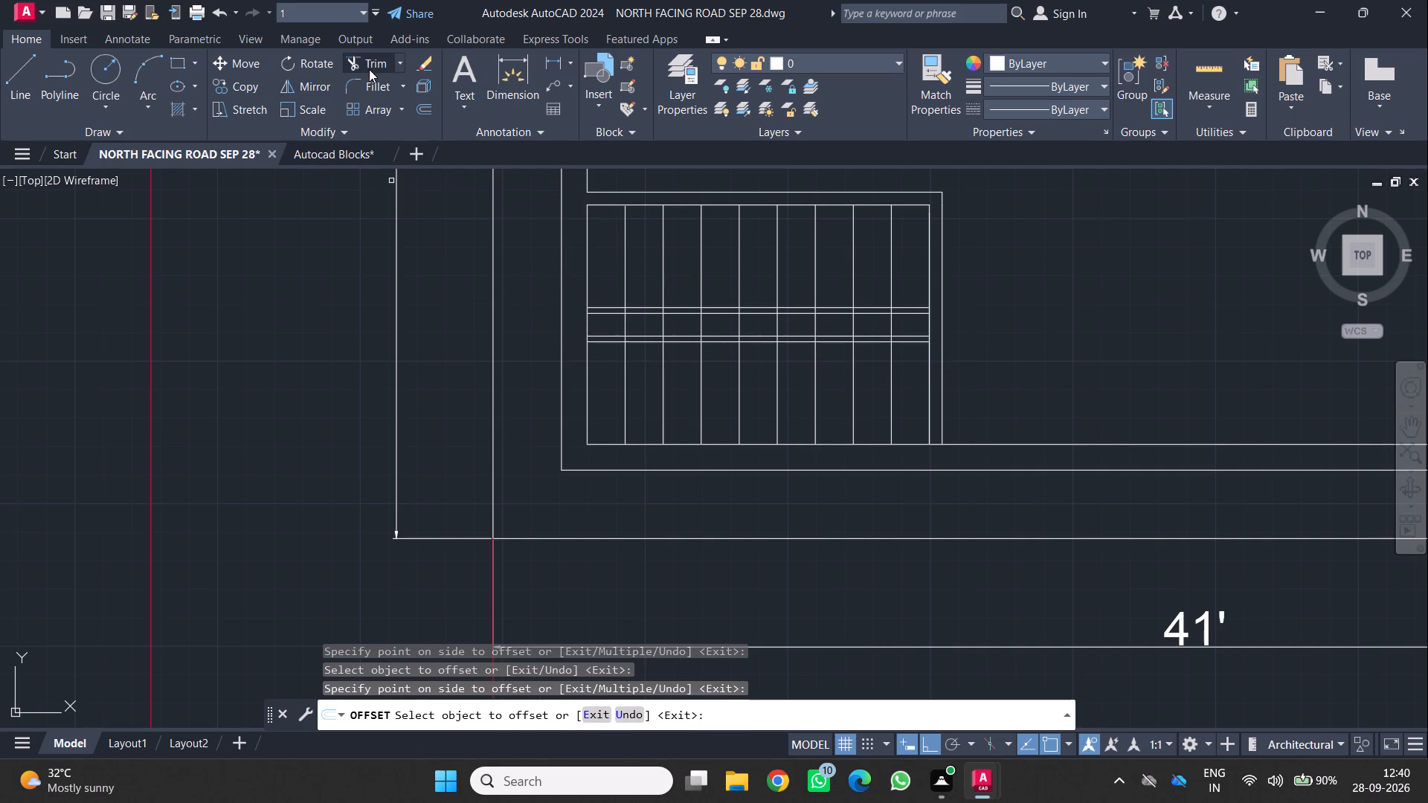
Trim away the vertical line segments in the gap between the two inner horizontal lines of the southwest room.
left_click(368, 61)
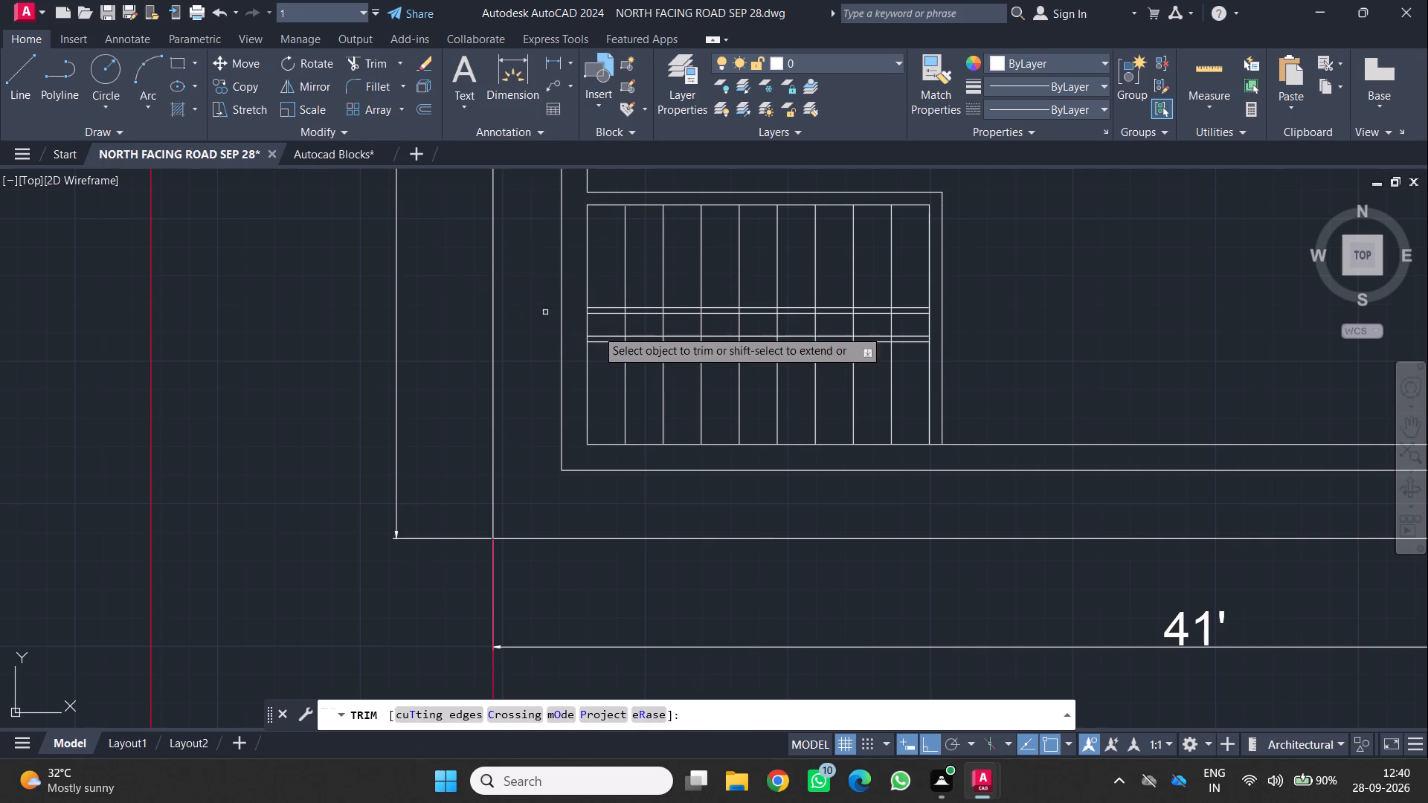
left_click_drag(620, 322, 697, 318)
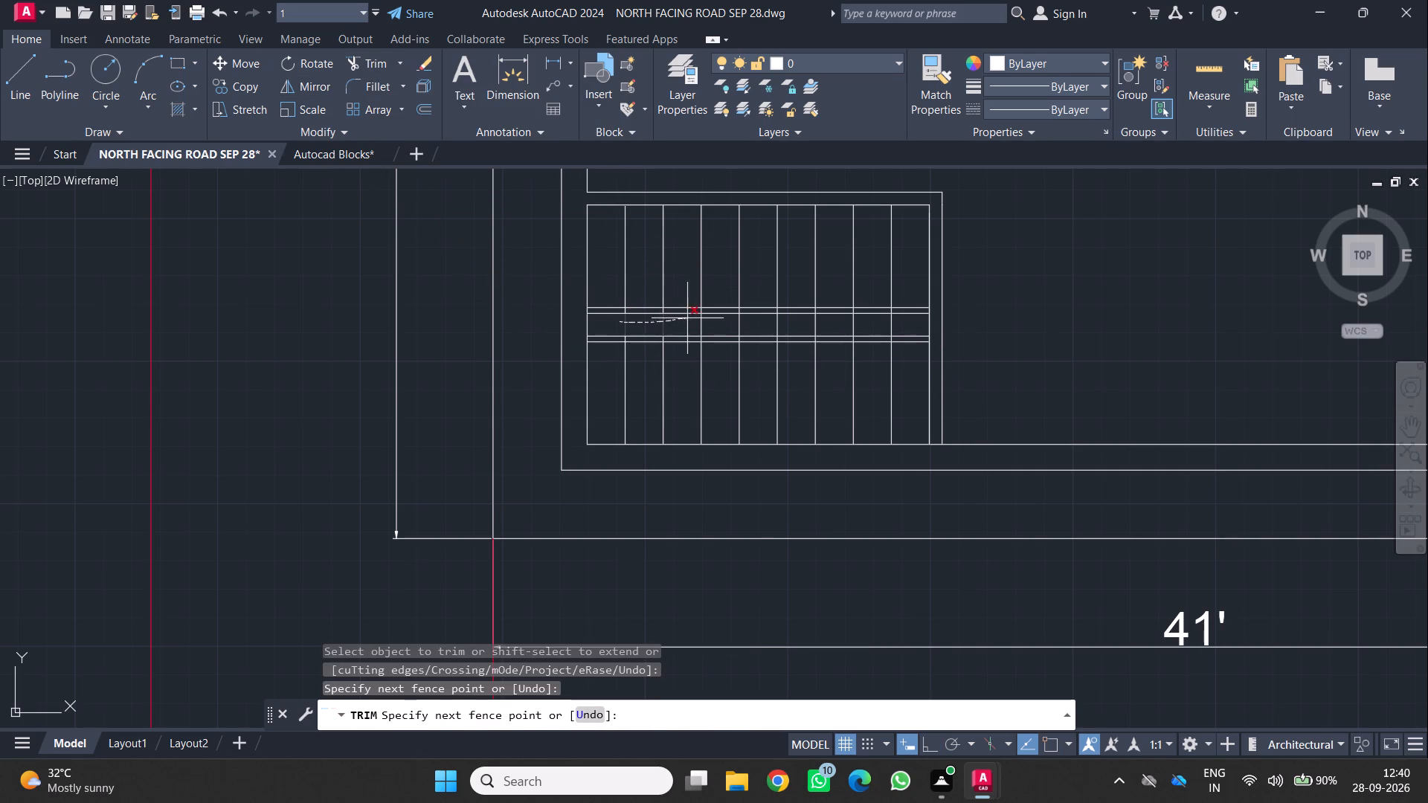
left_click_drag(697, 318, 910, 325)
Trim the vertical tread line segments out of both 2" strips in the middle of the southwest room's staircase.
scroll(696, 315, "up", 2)
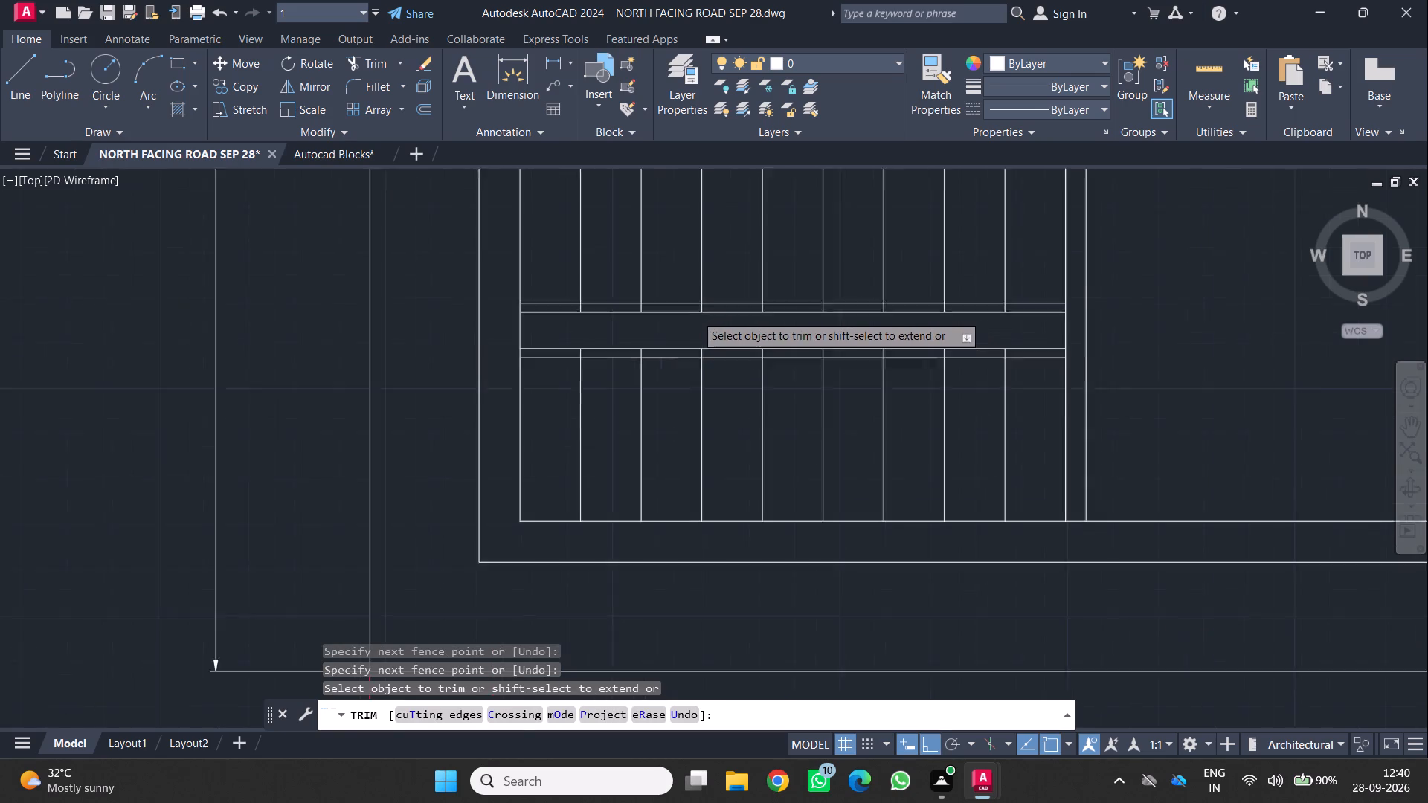
left_click(503, 300)
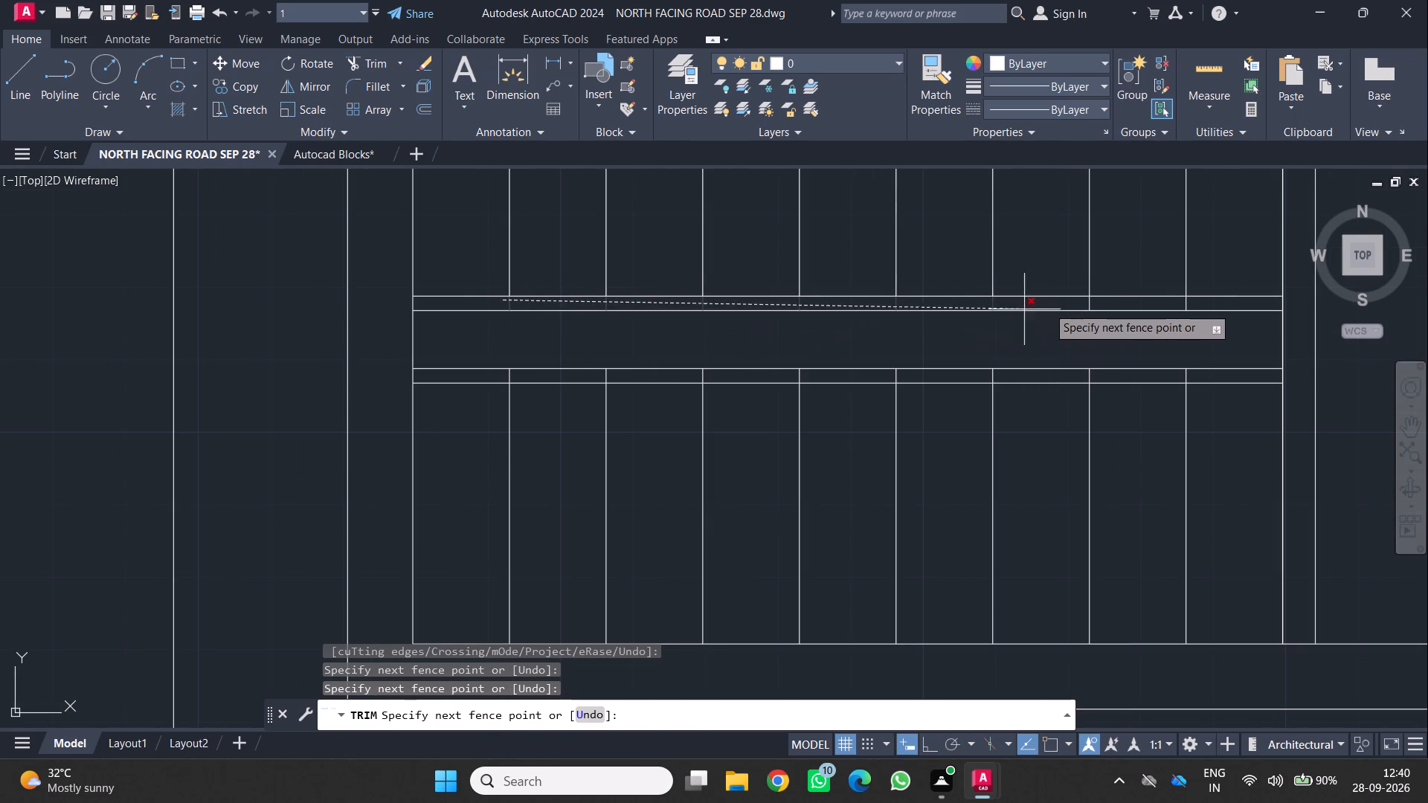
left_click(1203, 300)
scroll(479, 394, "up", 2)
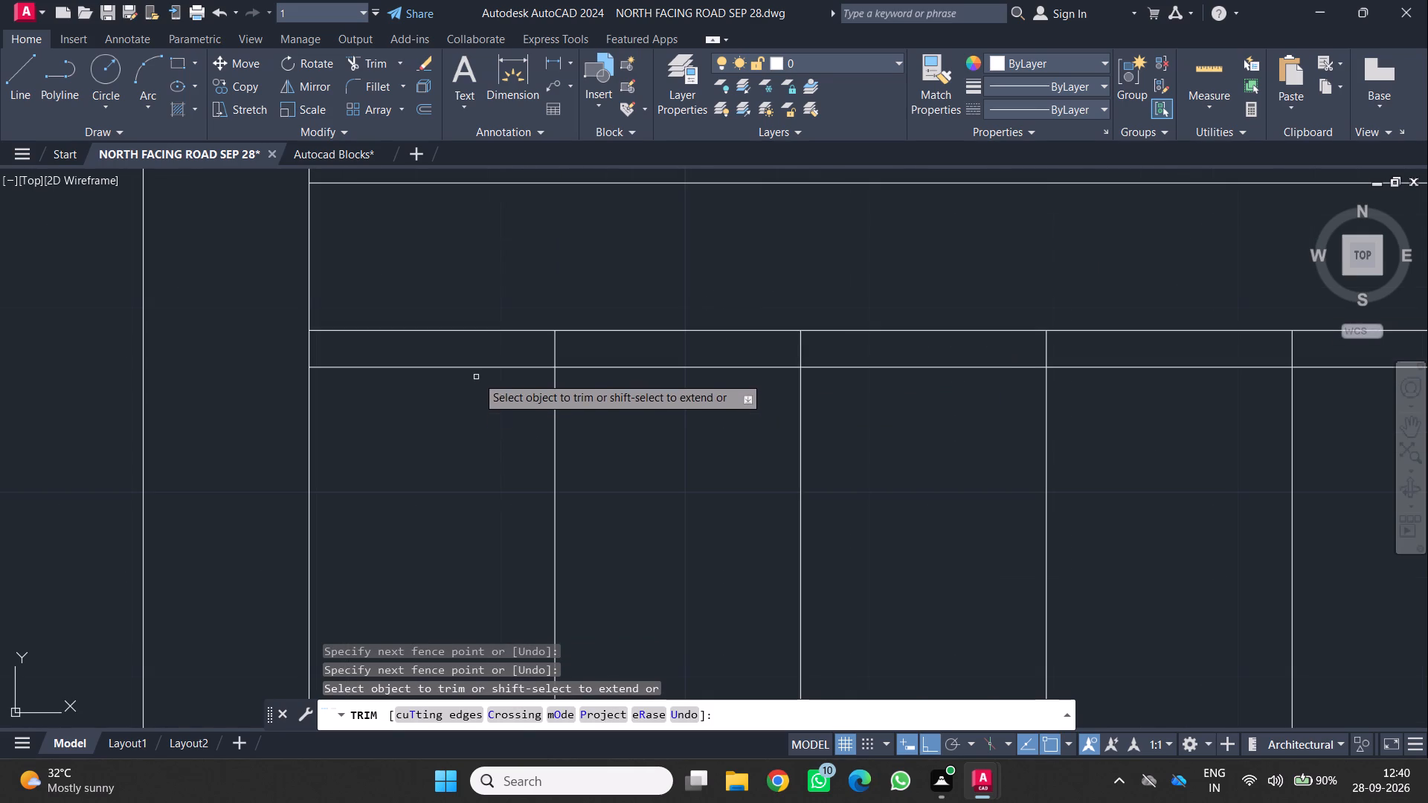
left_click(482, 361)
scroll(571, 352, "down", 3)
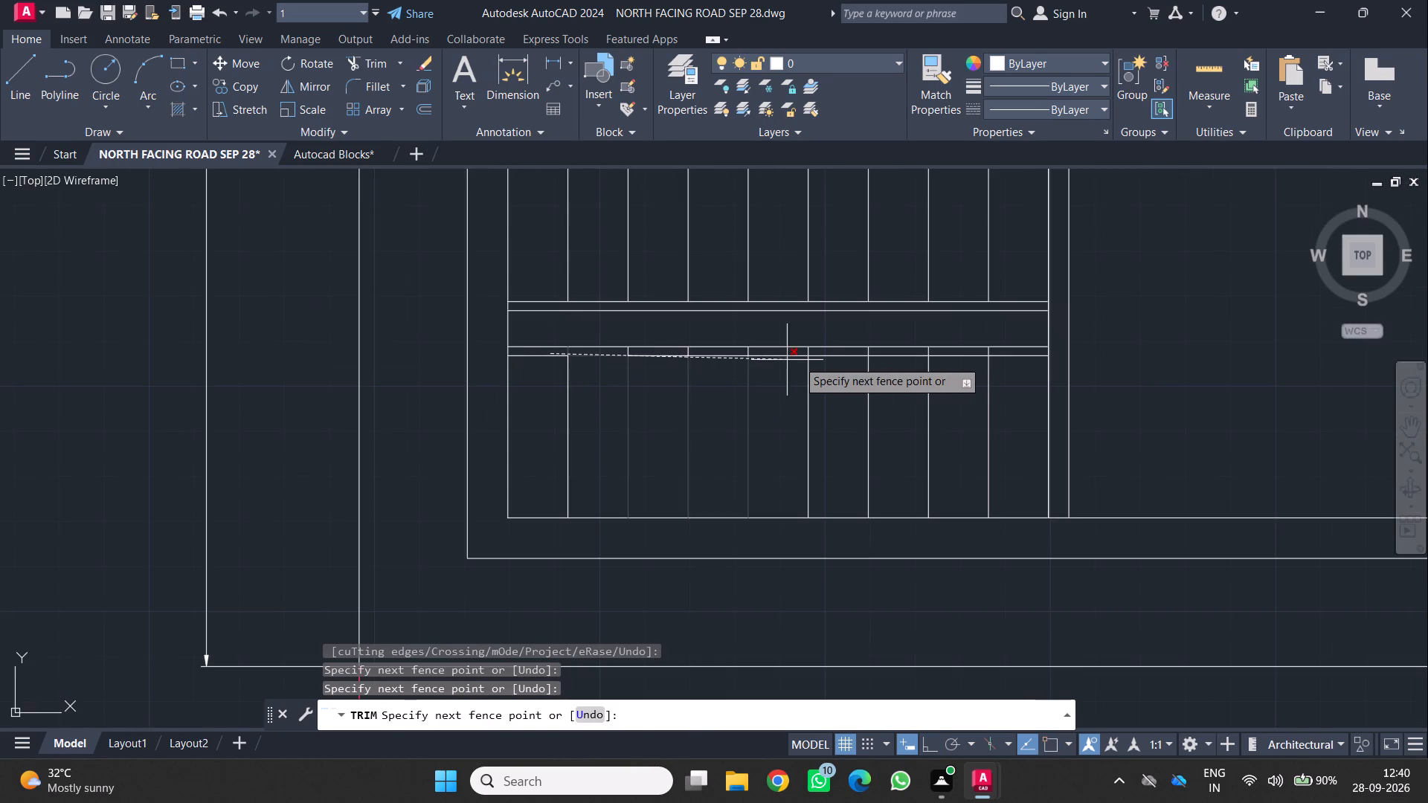
scroll(910, 351, "up", 4)
scroll(1095, 375, "down", 1)
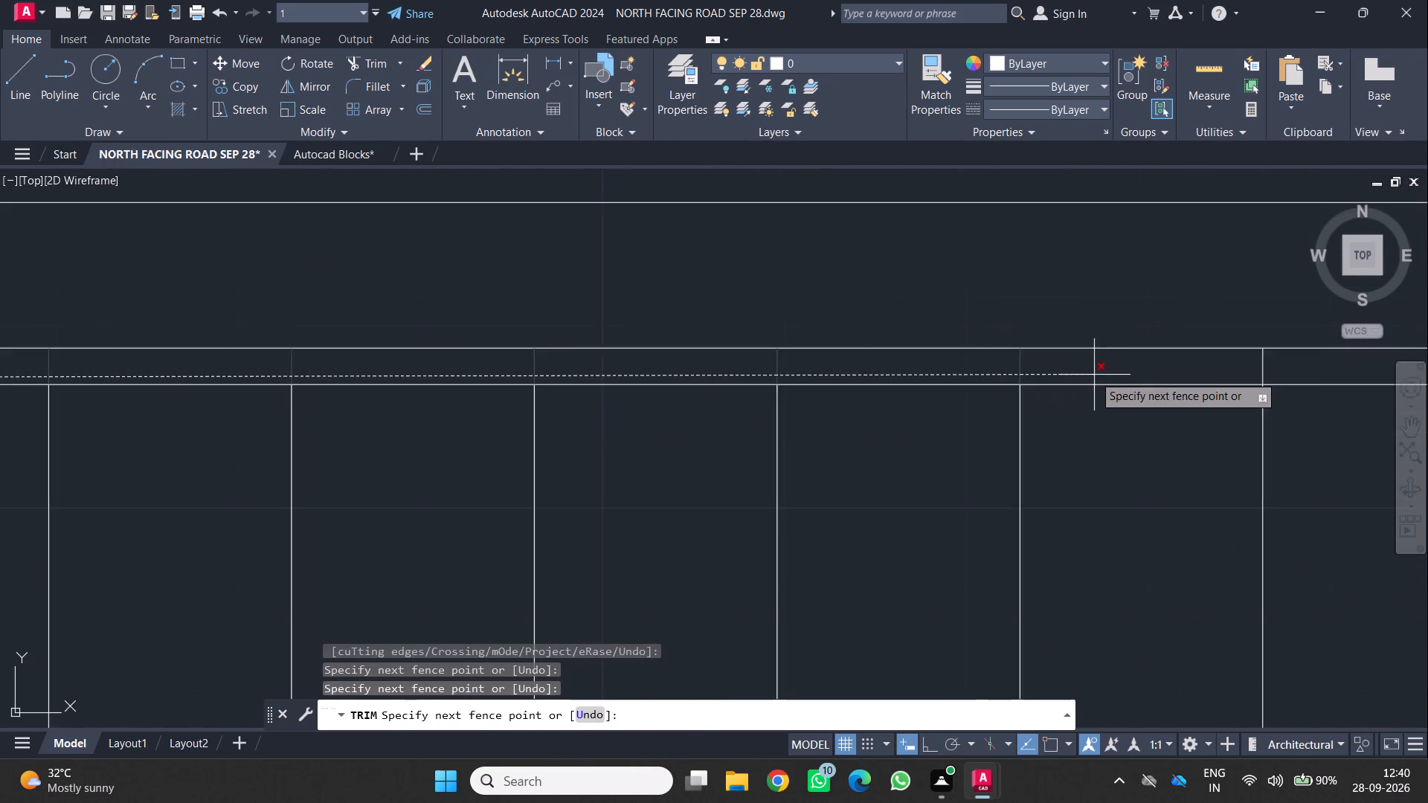
scroll(1093, 375, "down", 1)
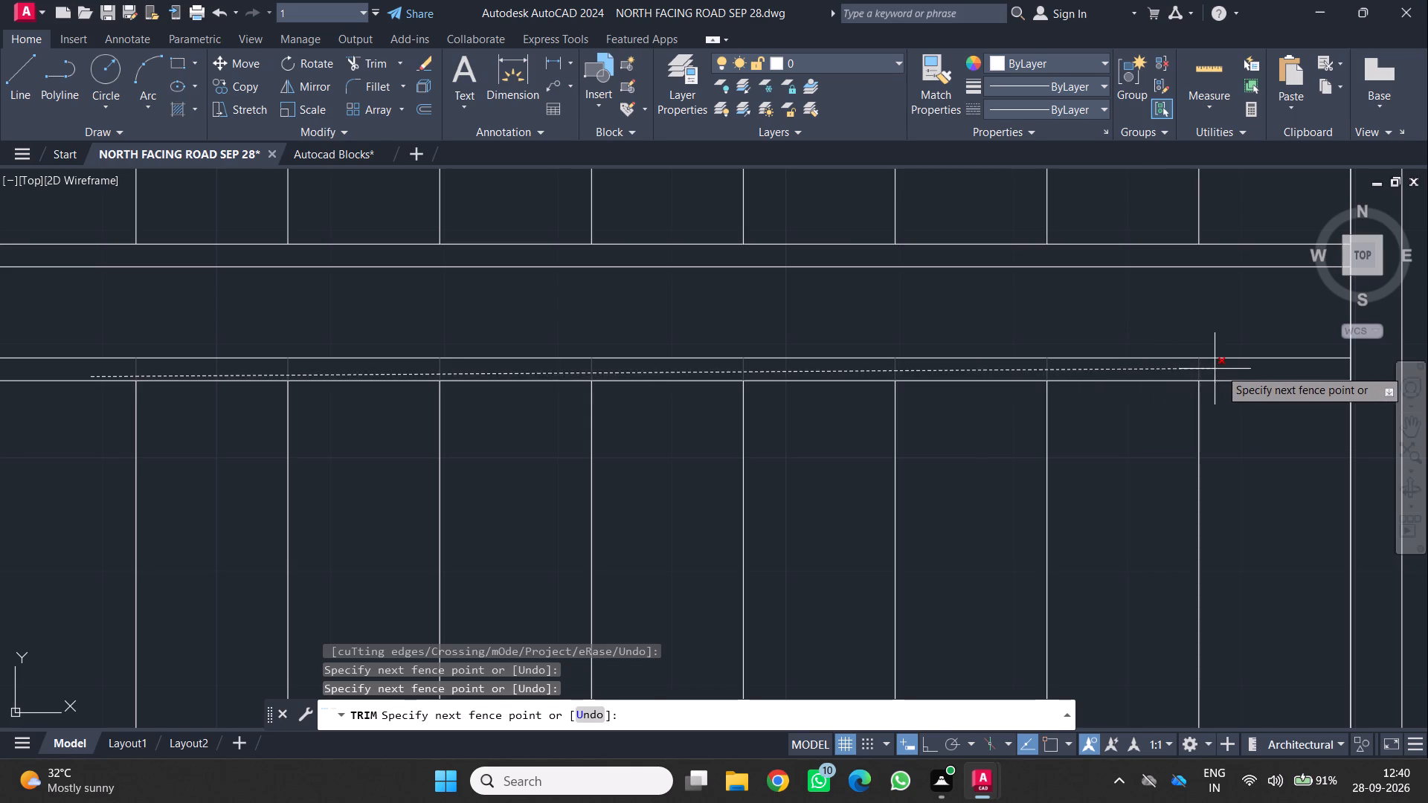
left_click(1230, 369)
scroll(915, 350, "down", 4)
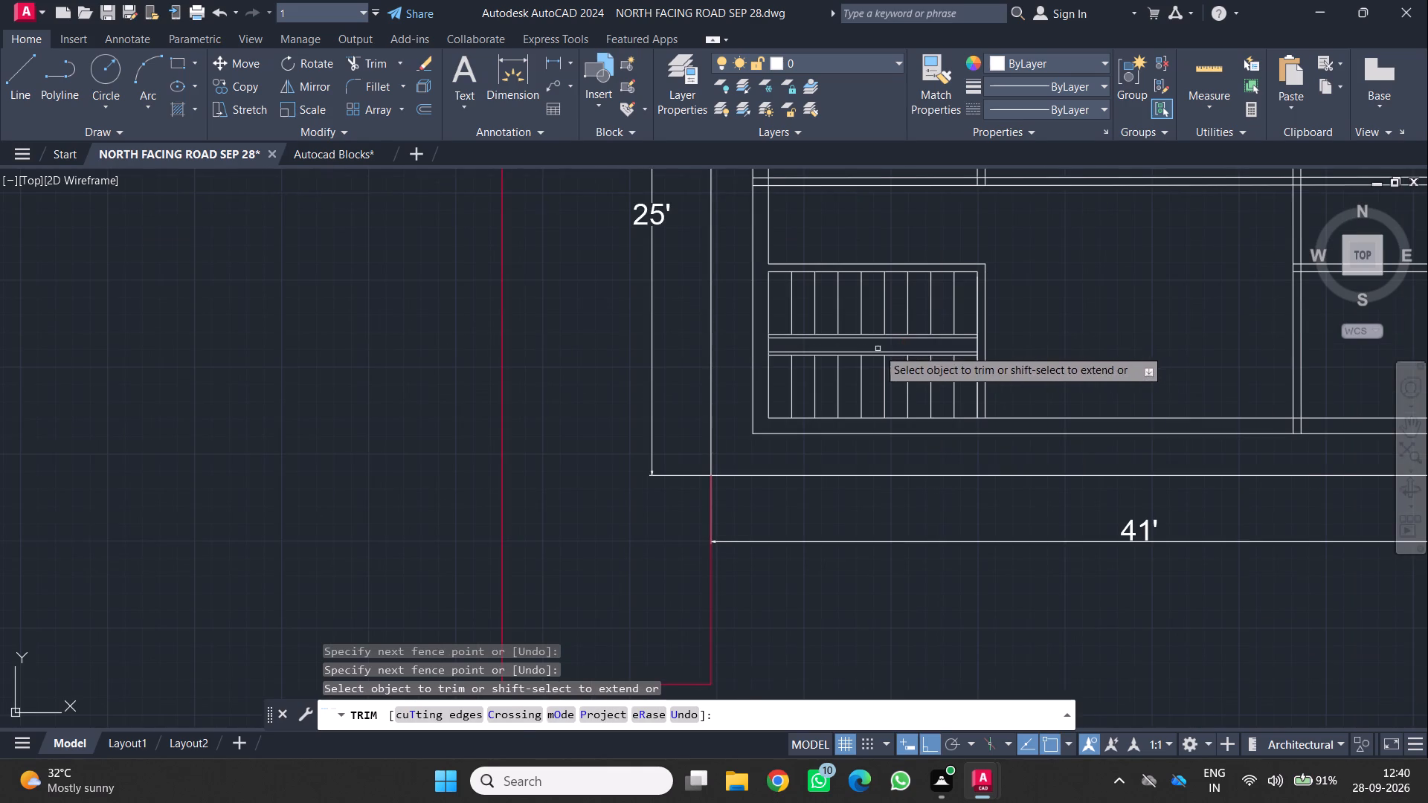
middle_click_drag(878, 349, 504, 393)
middle_click(504, 393)
middle_click(504, 393)
scroll(504, 393, "up", 3)
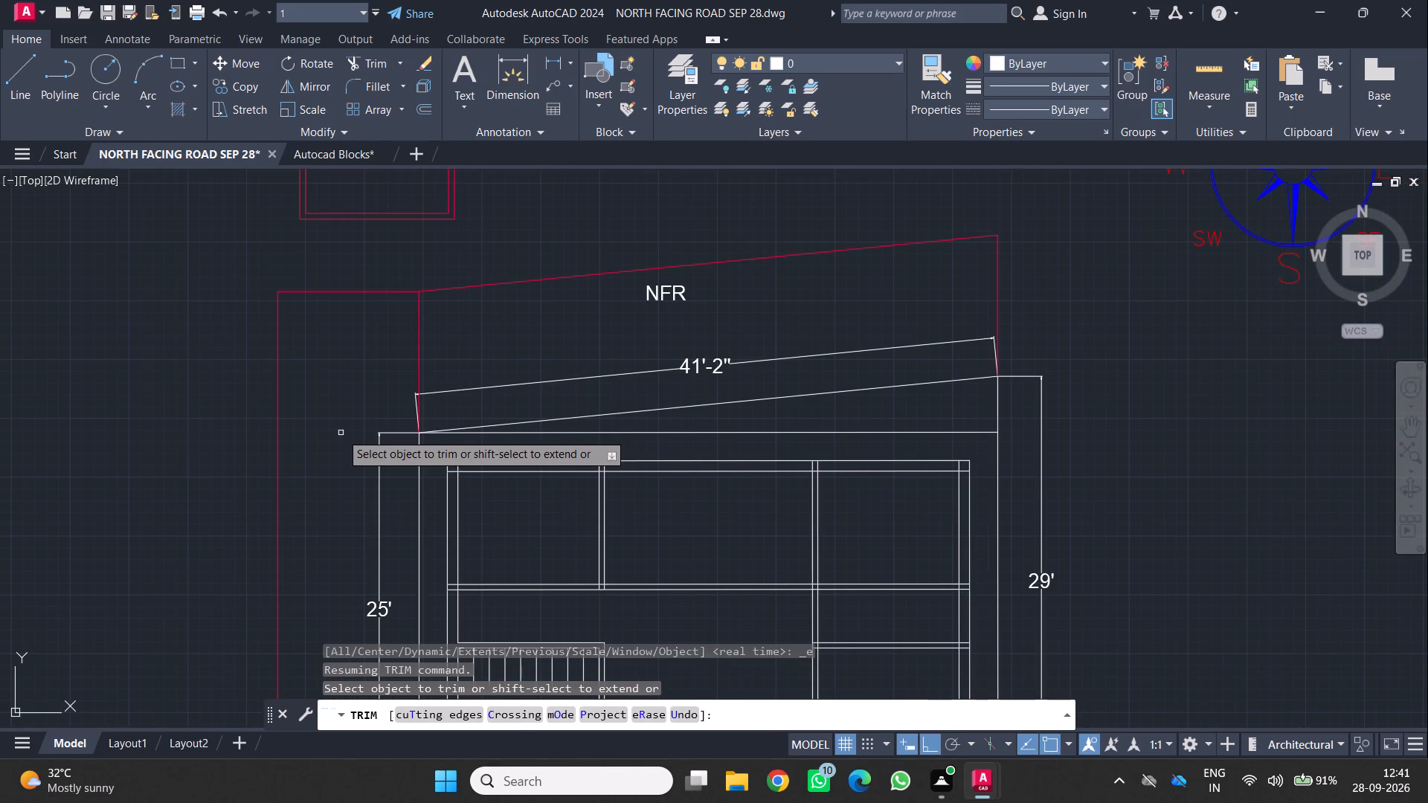
key("Escape")
Draw two crossing diagonal lines from corner to corner of the gap between the staircase's two inner horizontal lines.
scroll(334, 472, "down", 3)
middle_click_drag(334, 472, 416, 317)
scroll(333, 472, "up", 1)
middle_click(416, 317)
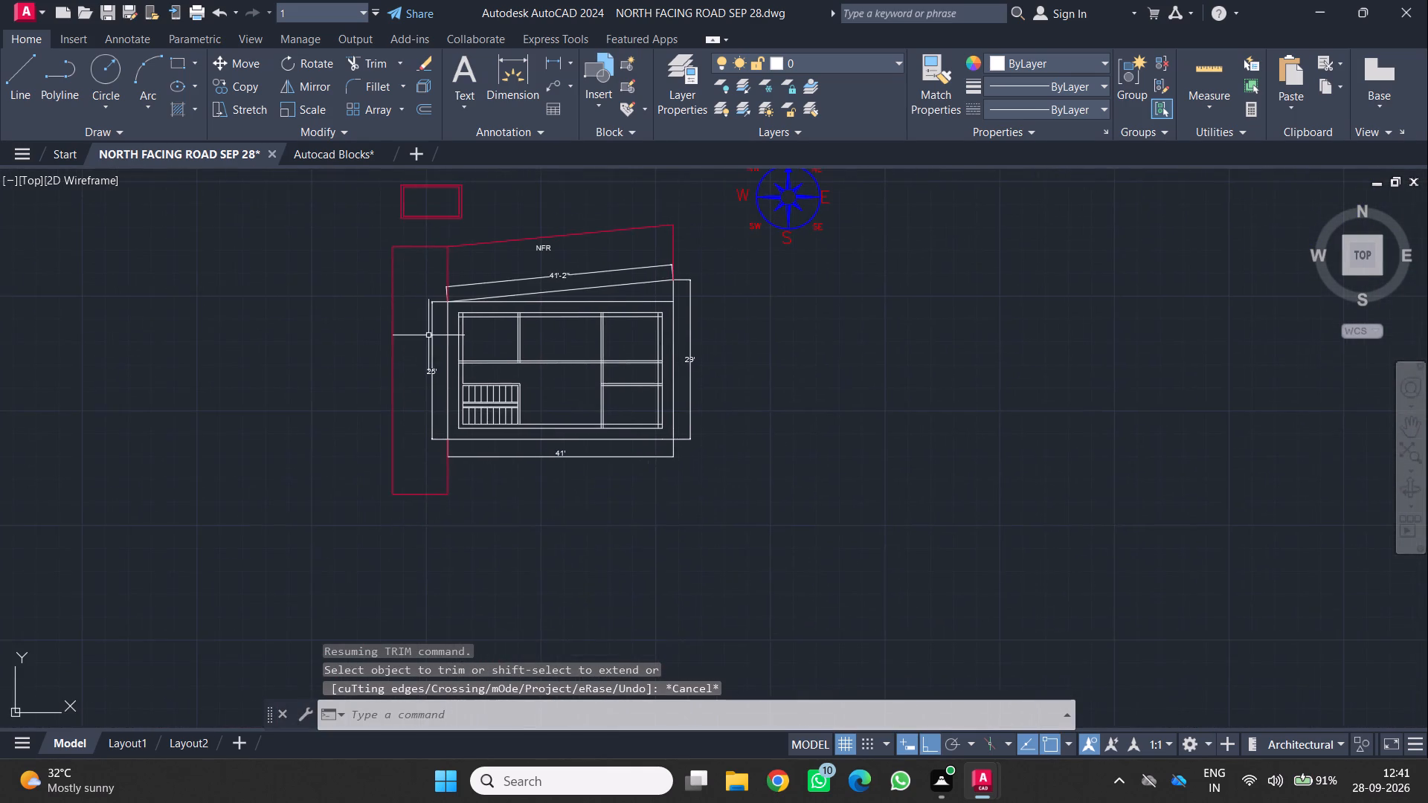
scroll(544, 419, "up", 3)
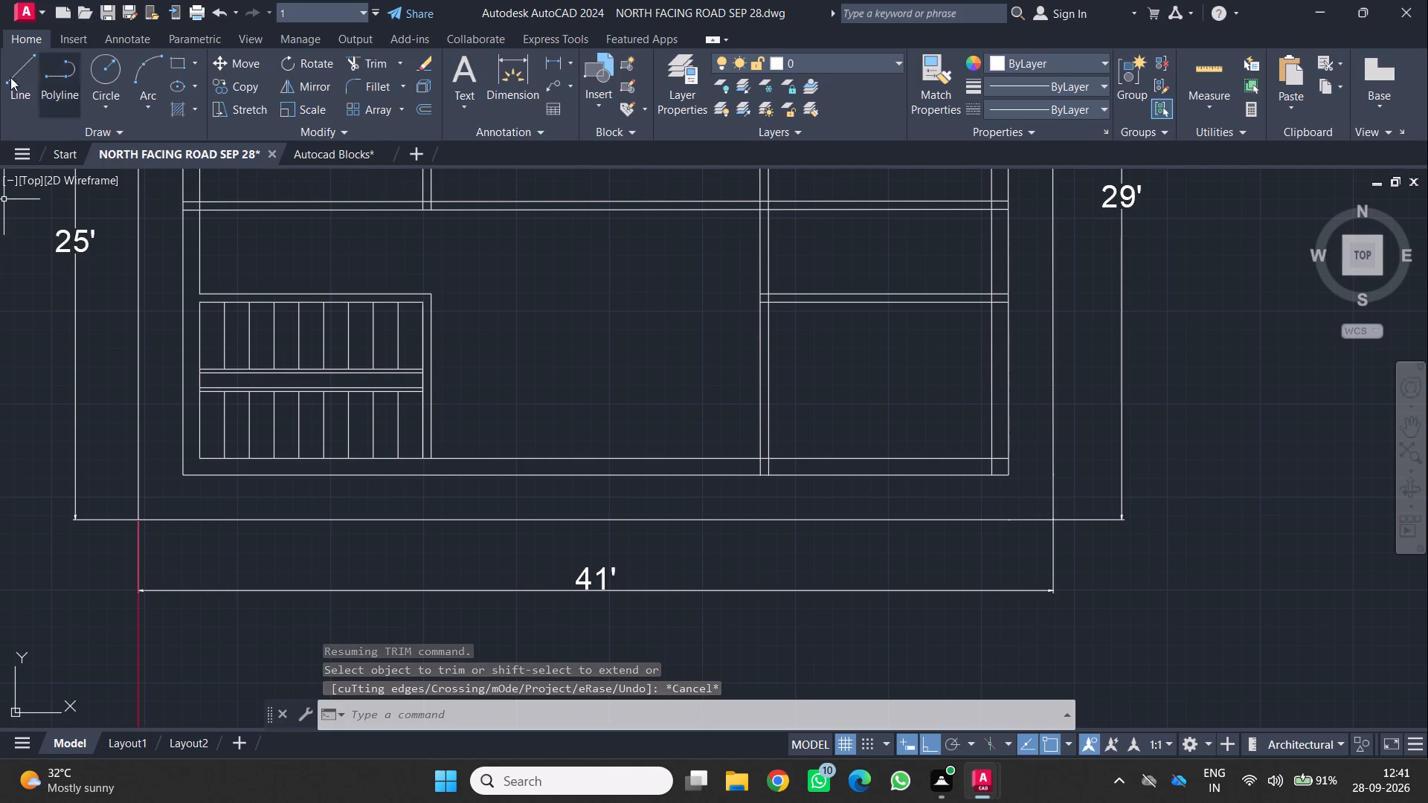
left_click(11, 64)
scroll(143, 411, "up", 2)
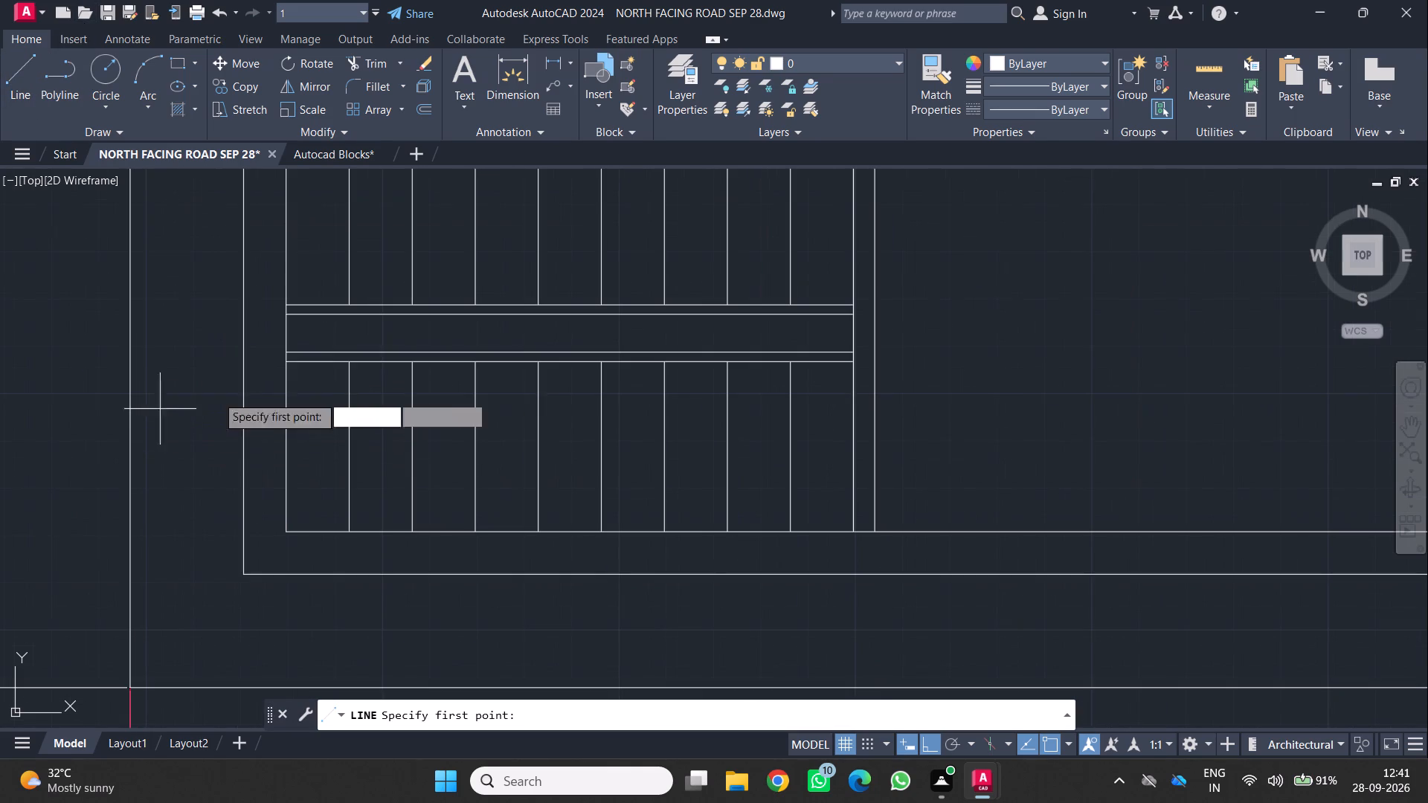
left_click(285, 317)
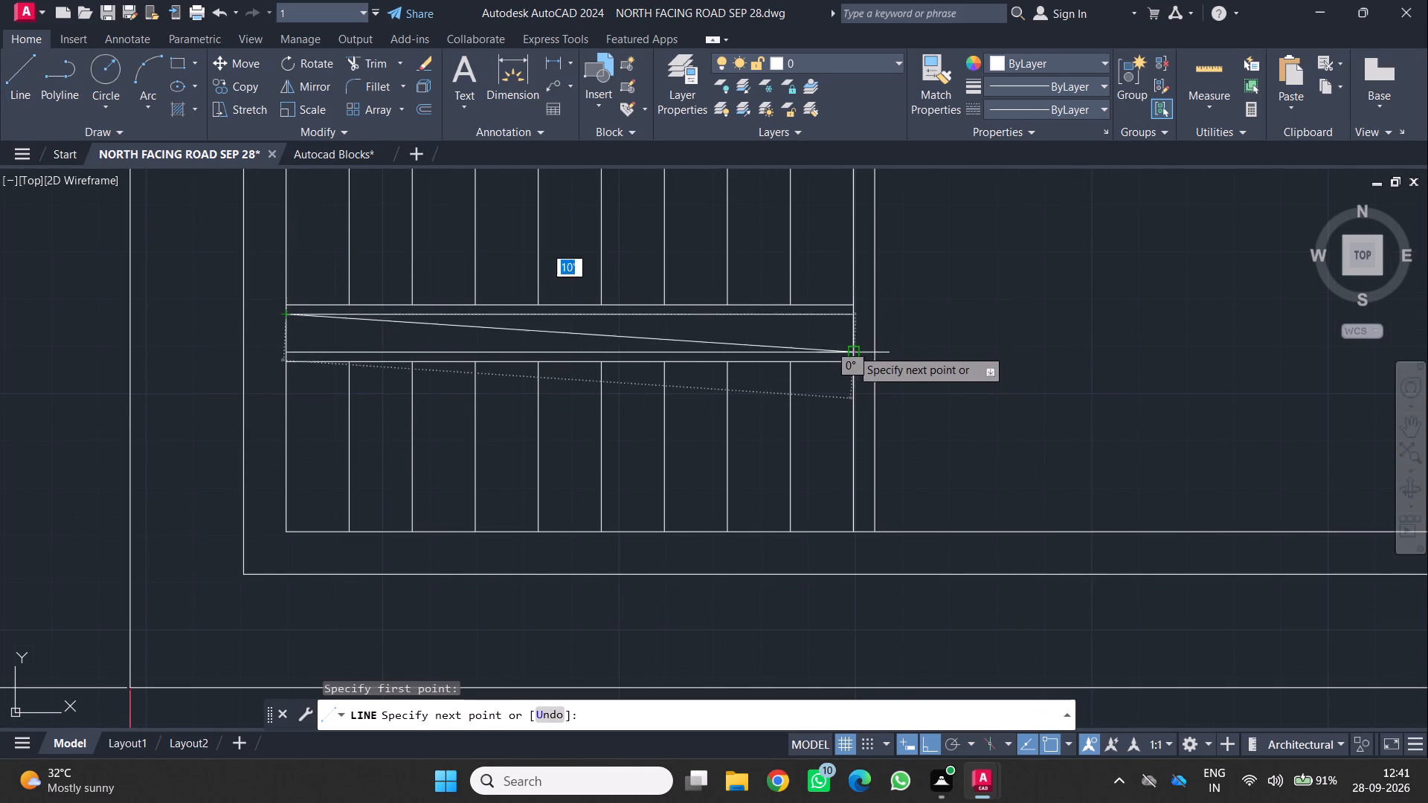
left_click(849, 352)
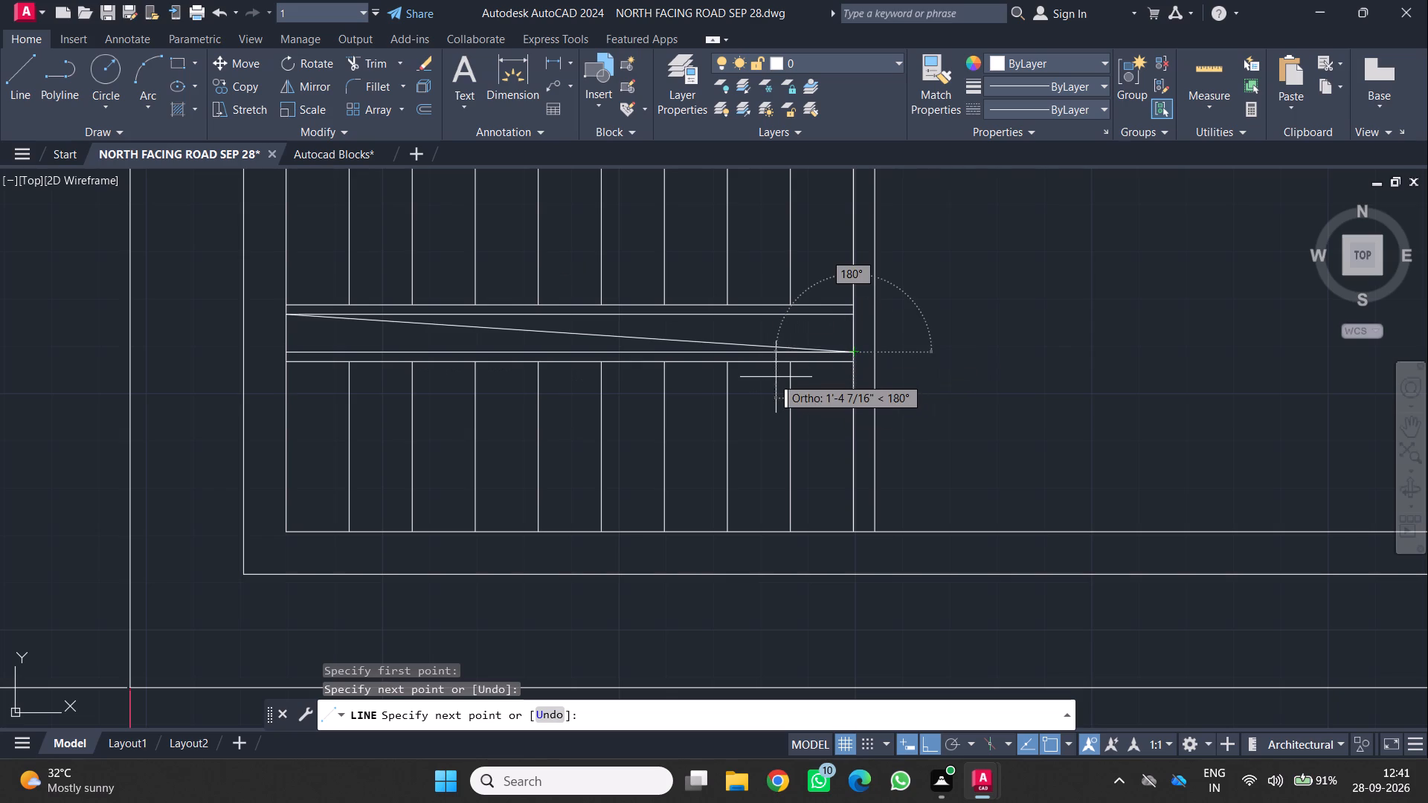
key("Return")
key("l")
key("Return")
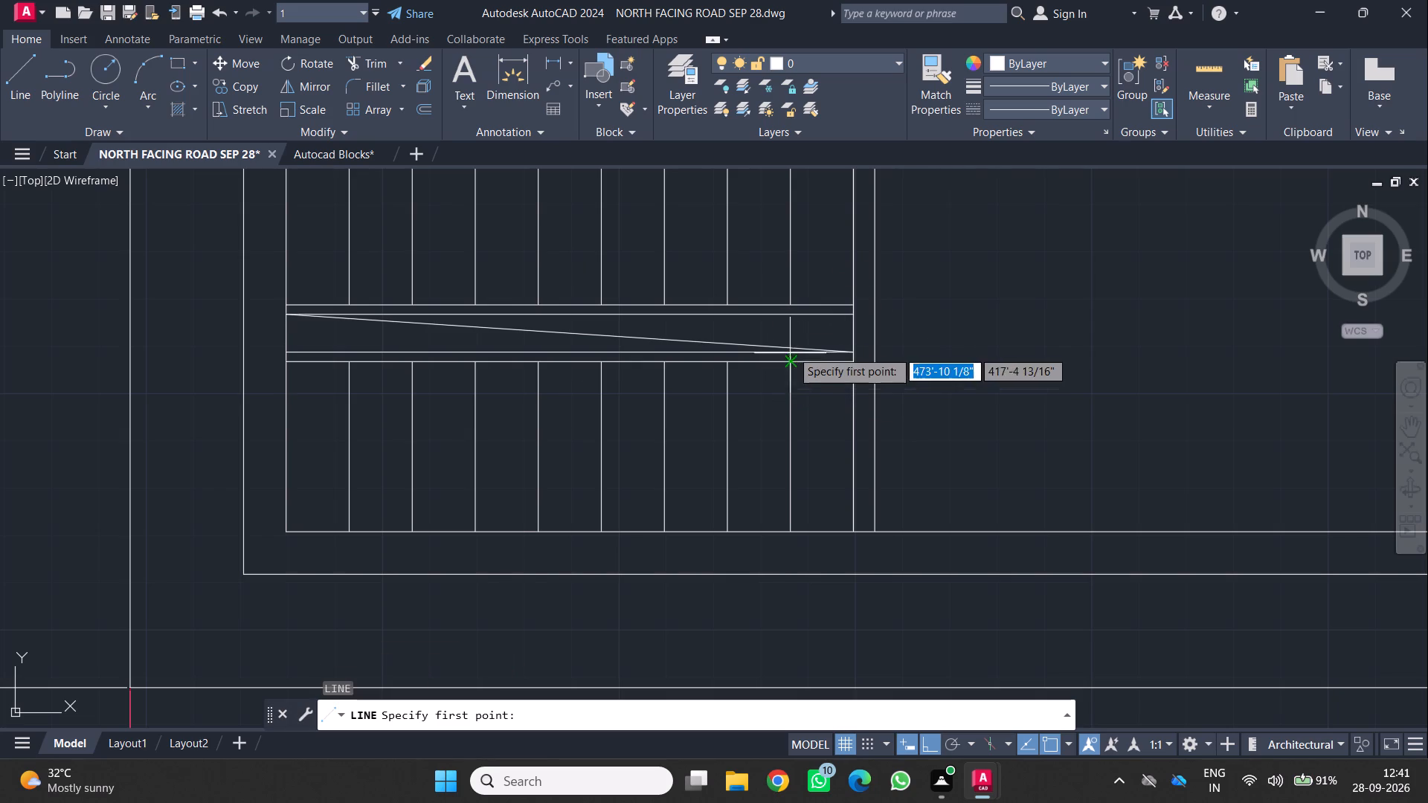
left_click(854, 320)
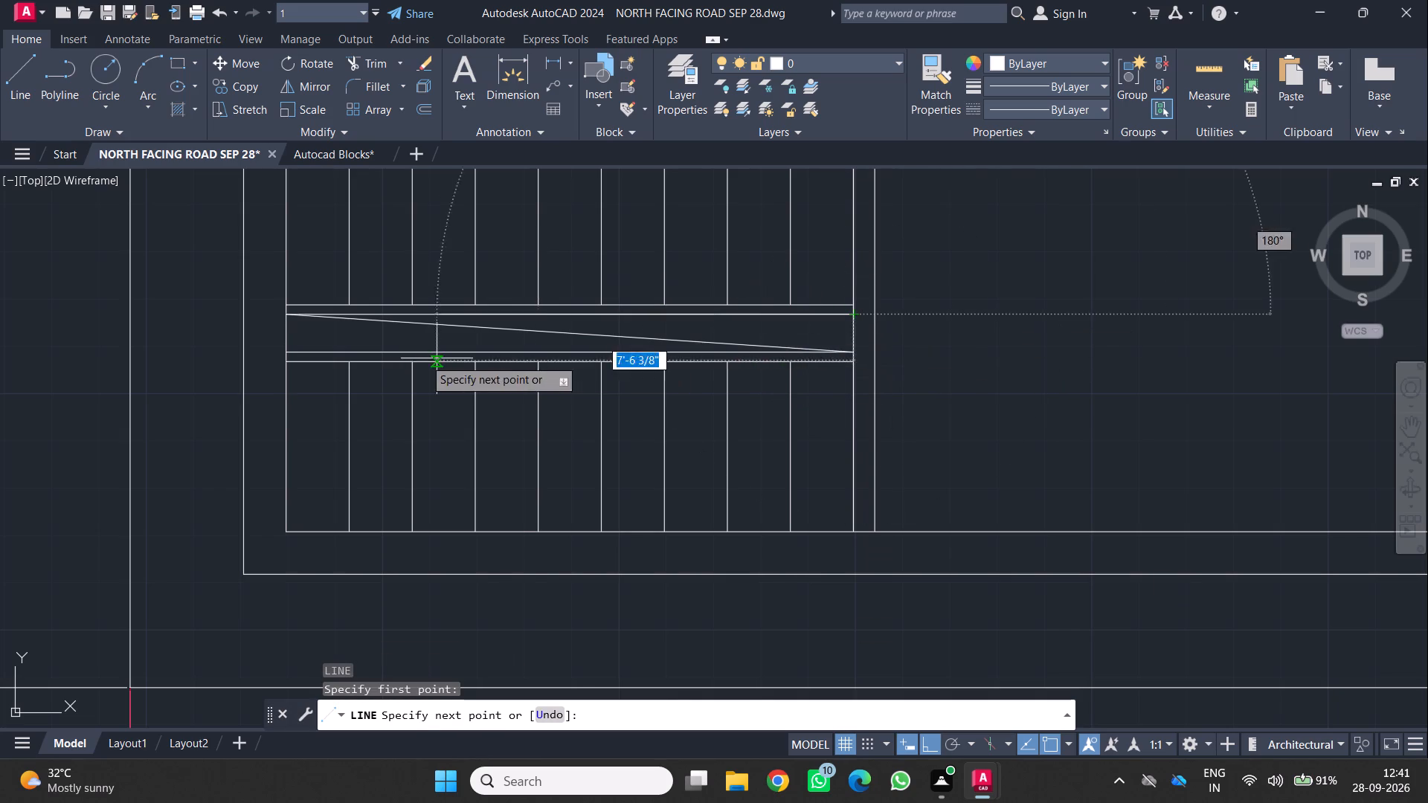
left_click(287, 350)
key("Return")
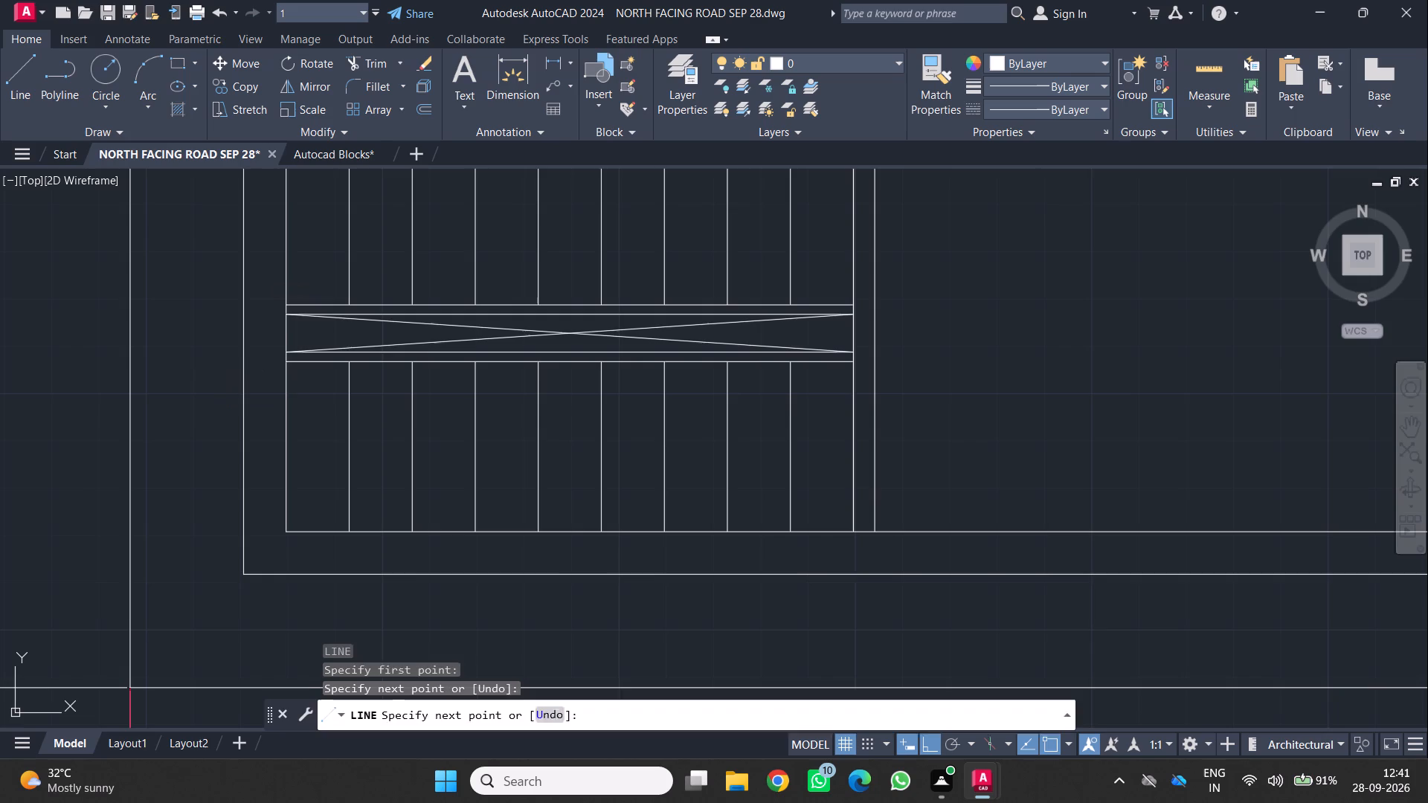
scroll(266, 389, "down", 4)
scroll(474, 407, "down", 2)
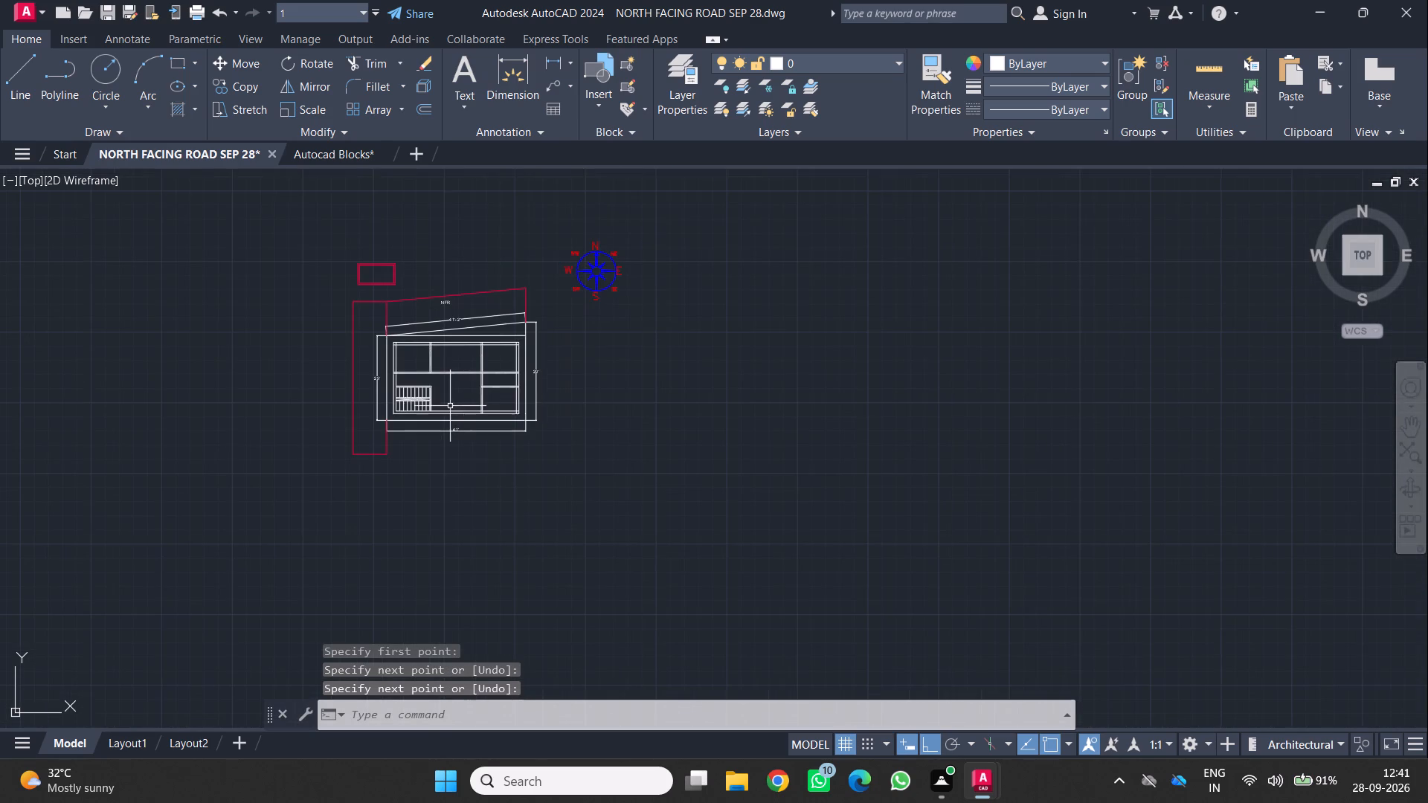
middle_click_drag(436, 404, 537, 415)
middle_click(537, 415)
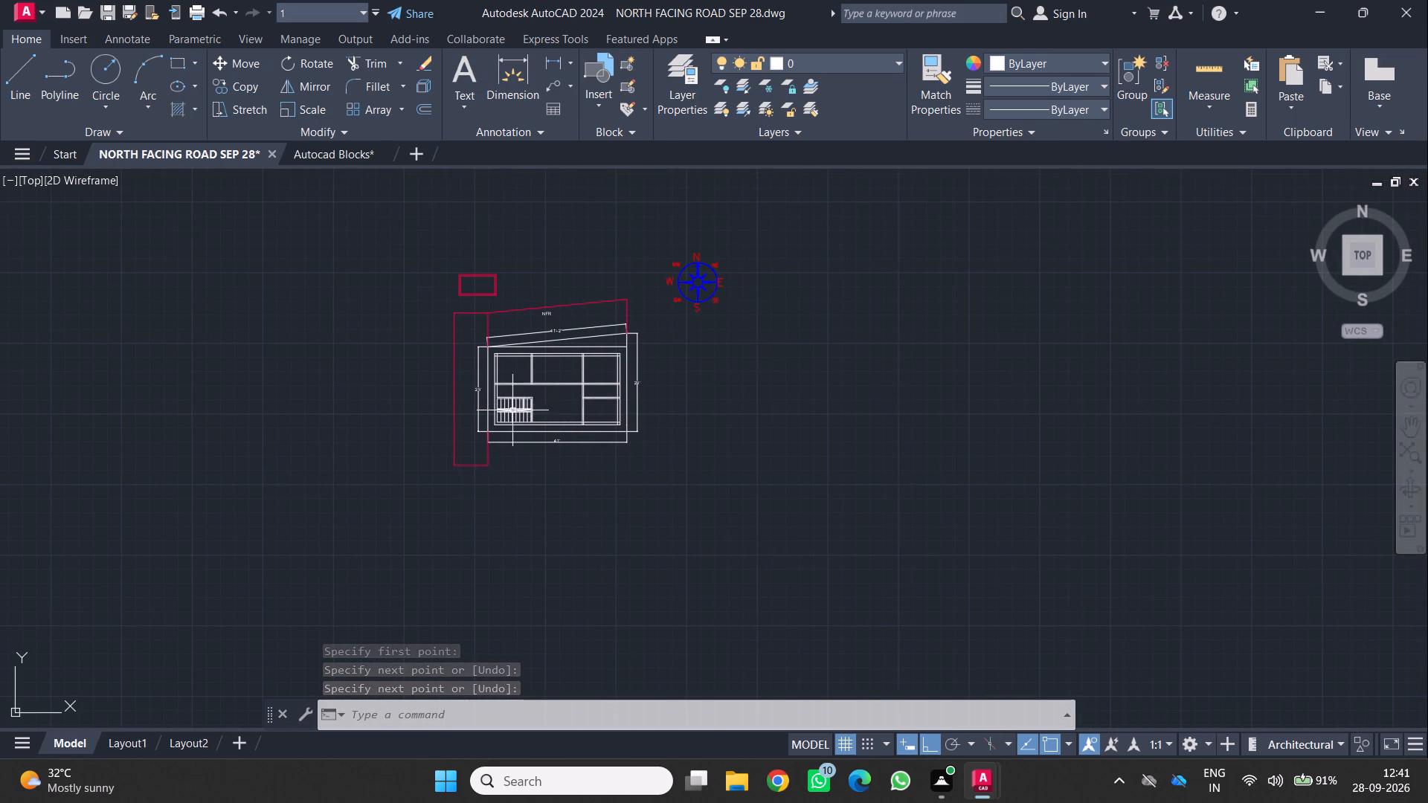
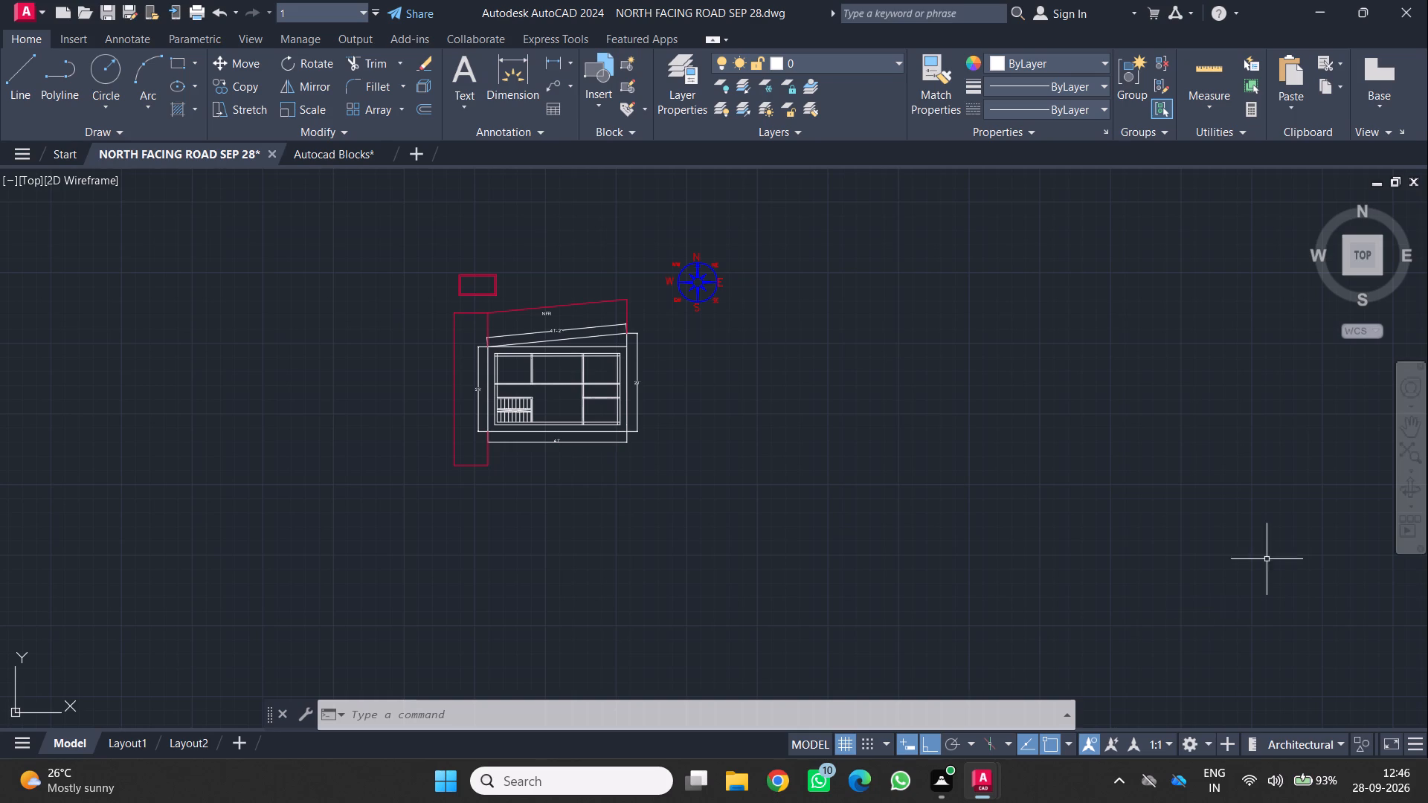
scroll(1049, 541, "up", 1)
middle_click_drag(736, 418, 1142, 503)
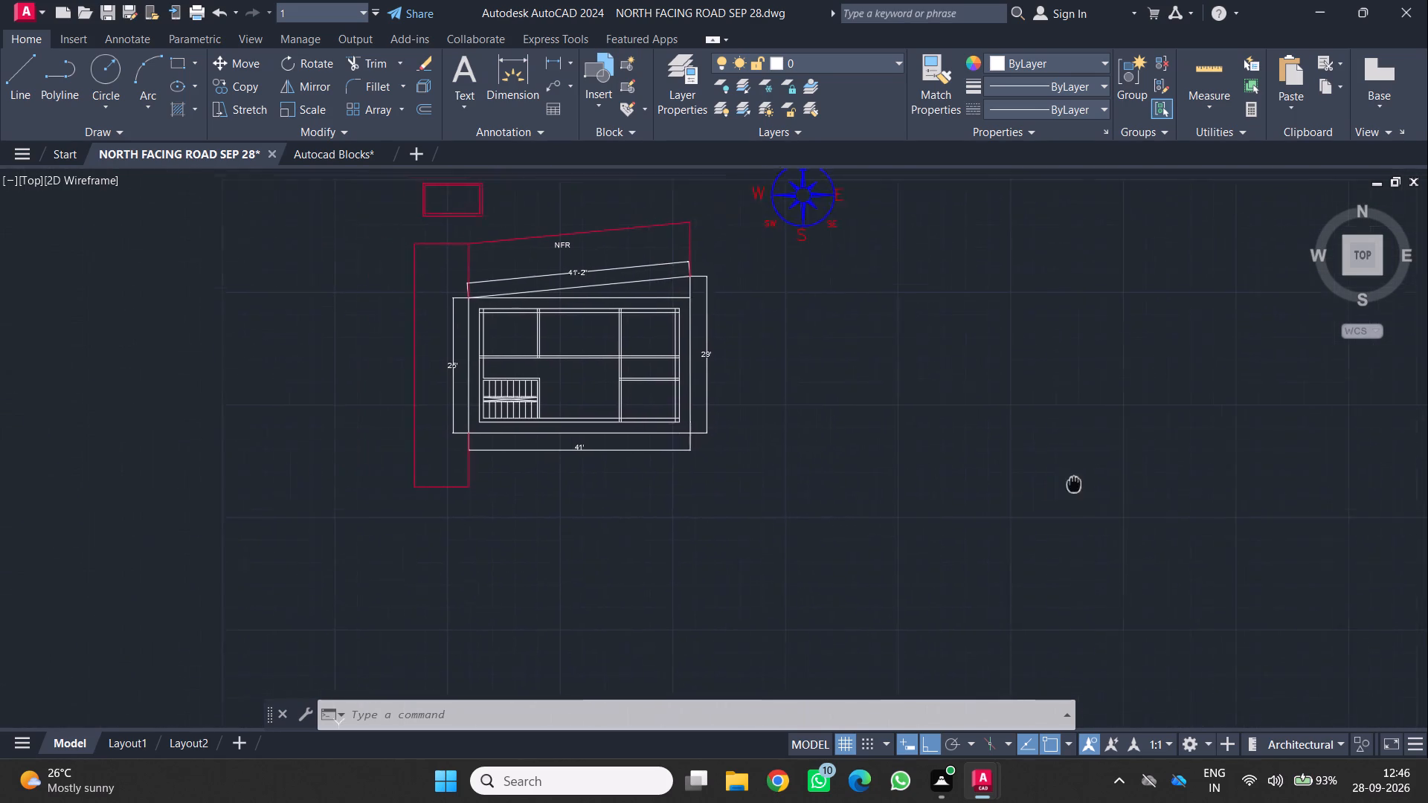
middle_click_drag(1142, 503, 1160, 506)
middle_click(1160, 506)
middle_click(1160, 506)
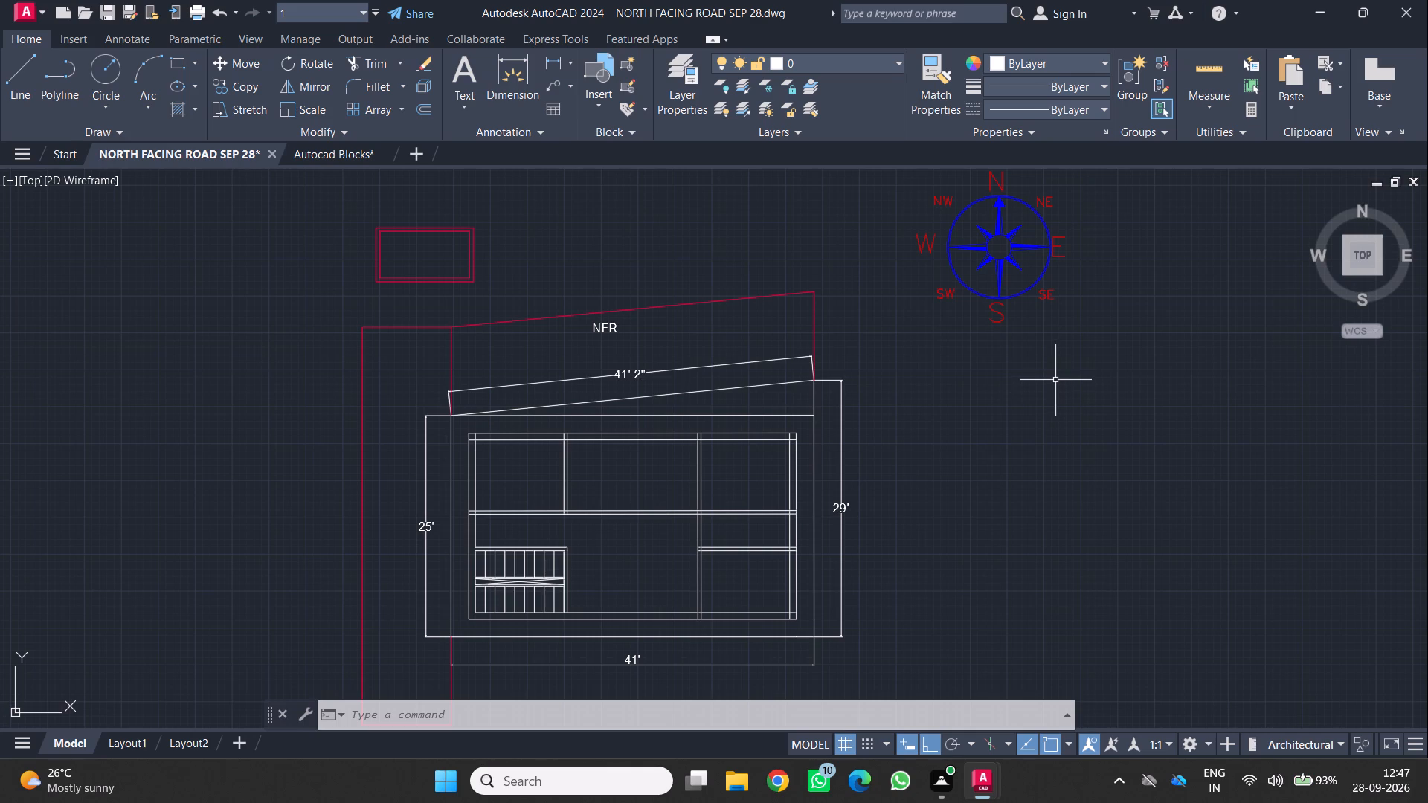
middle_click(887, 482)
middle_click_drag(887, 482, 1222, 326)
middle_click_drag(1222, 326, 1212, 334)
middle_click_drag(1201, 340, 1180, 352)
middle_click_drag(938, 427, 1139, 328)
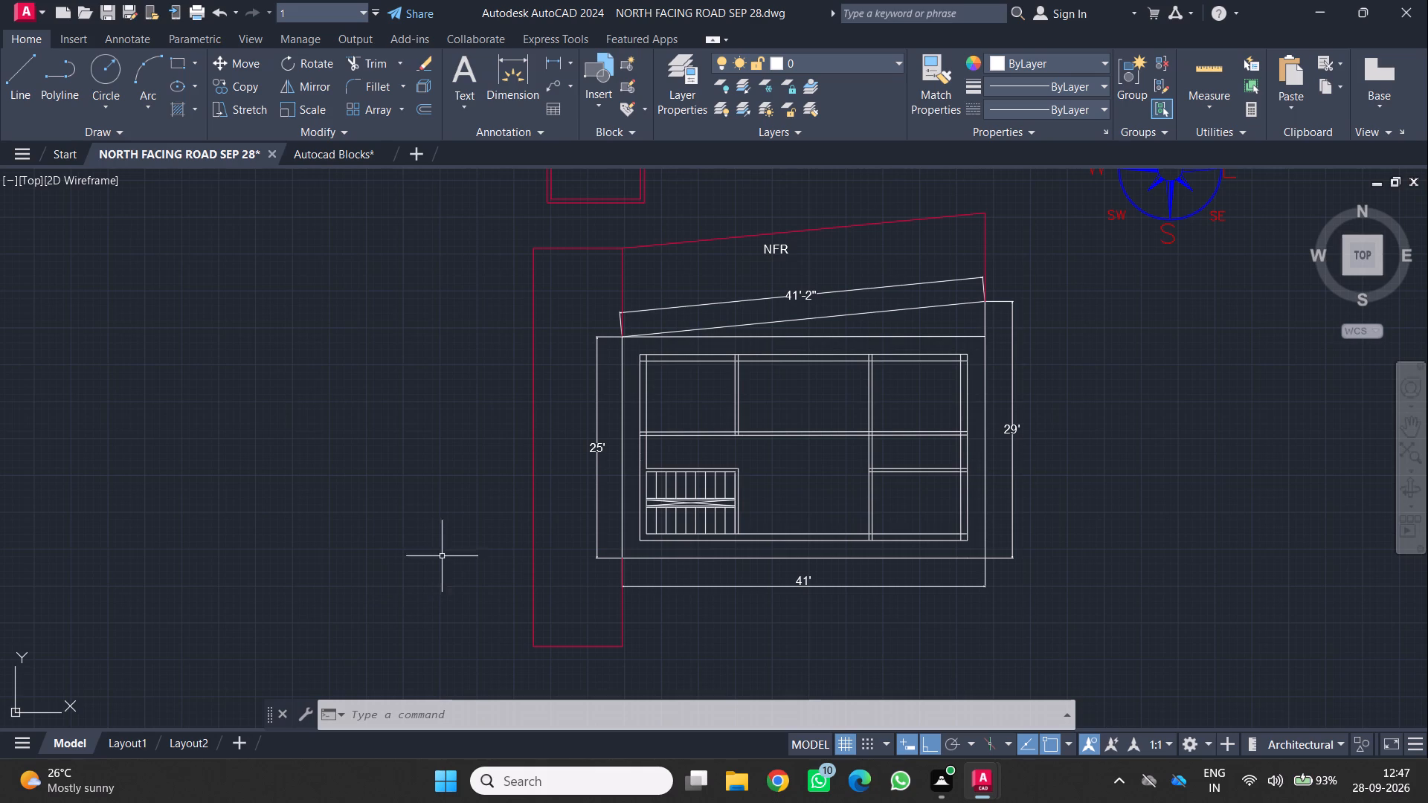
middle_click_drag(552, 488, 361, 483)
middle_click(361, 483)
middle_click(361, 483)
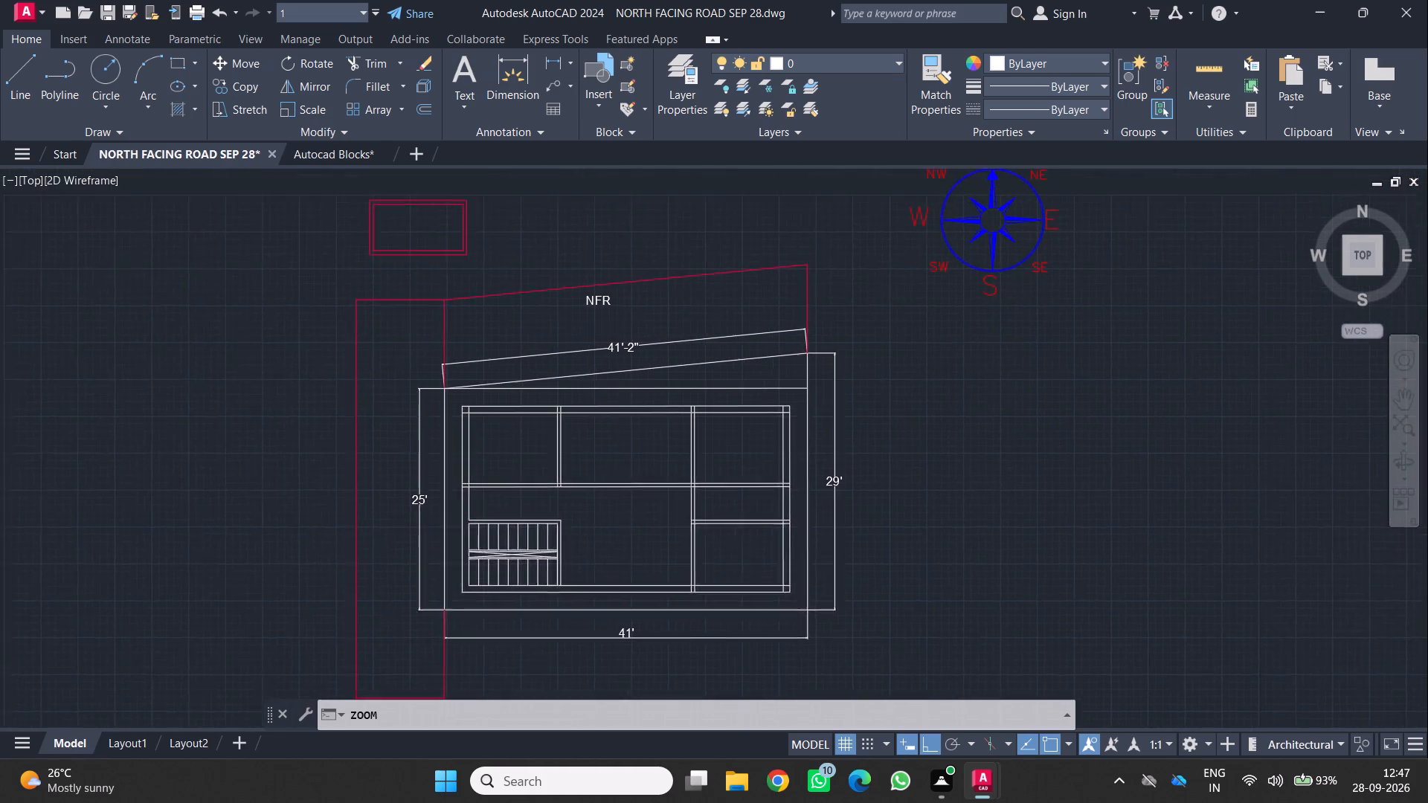
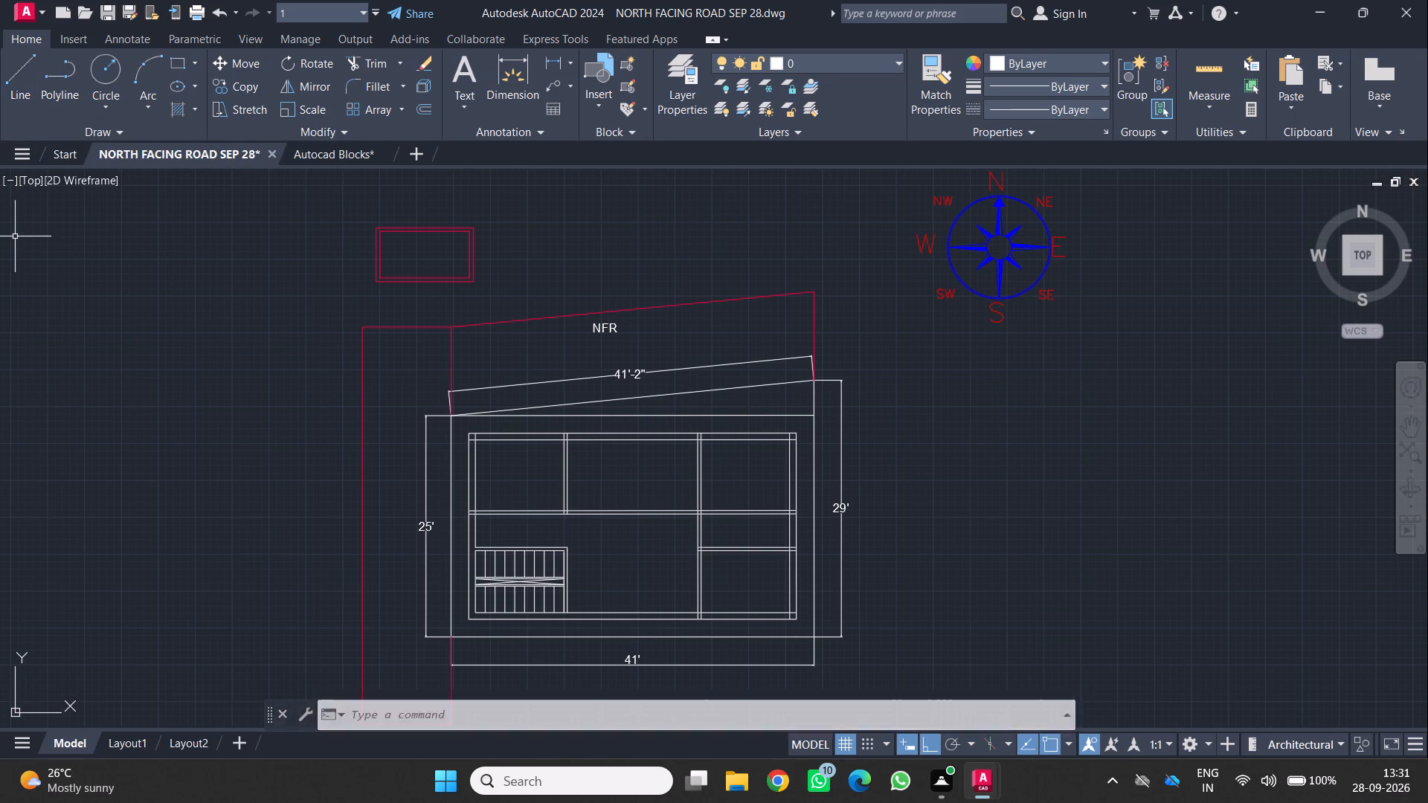
Quit the application without saving the changes to NORTH FACING ROAD SEP 28.dwg and Autocad Blocks.dwg.
middle_click_drag(273, 509, 242, 411)
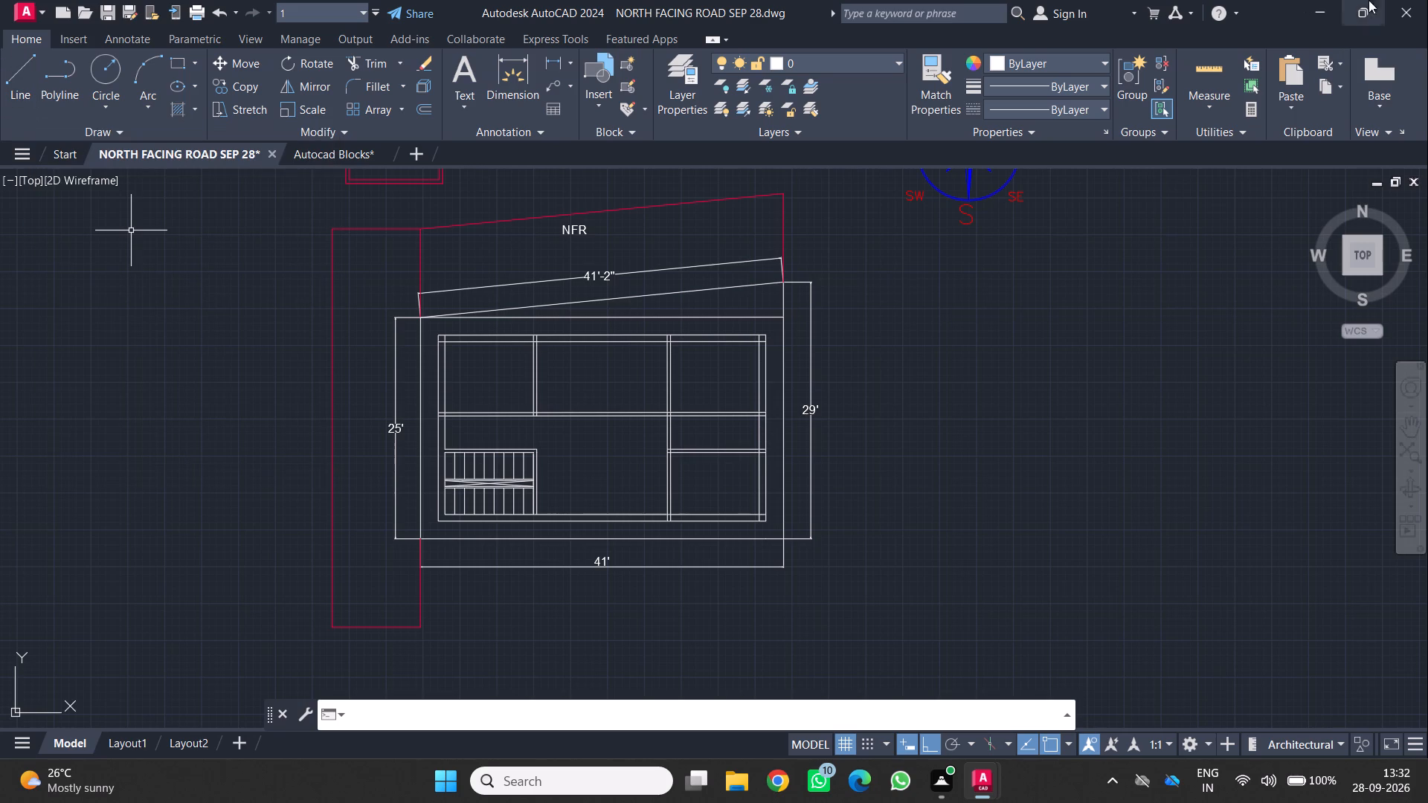
left_click(1408, 5)
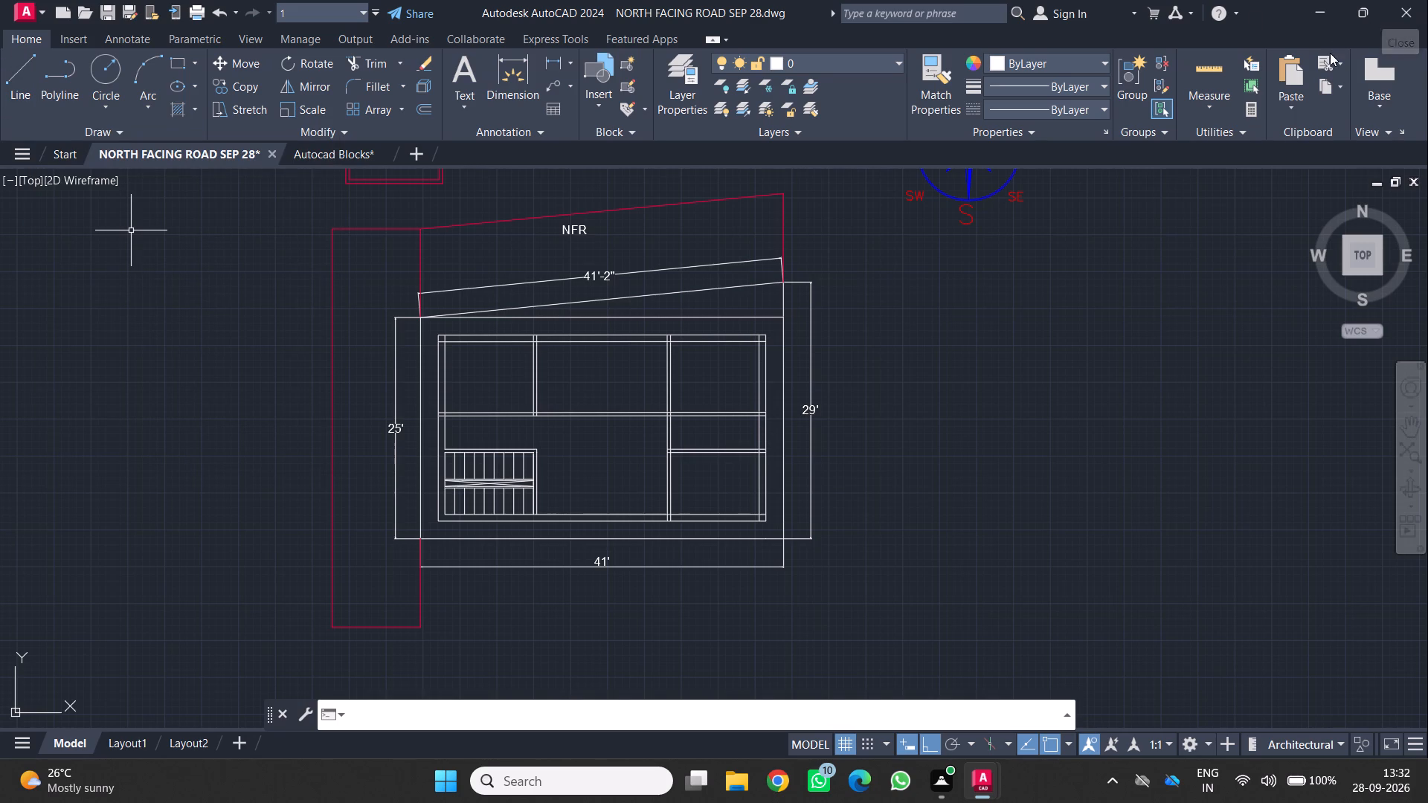
left_click(1404, 10)
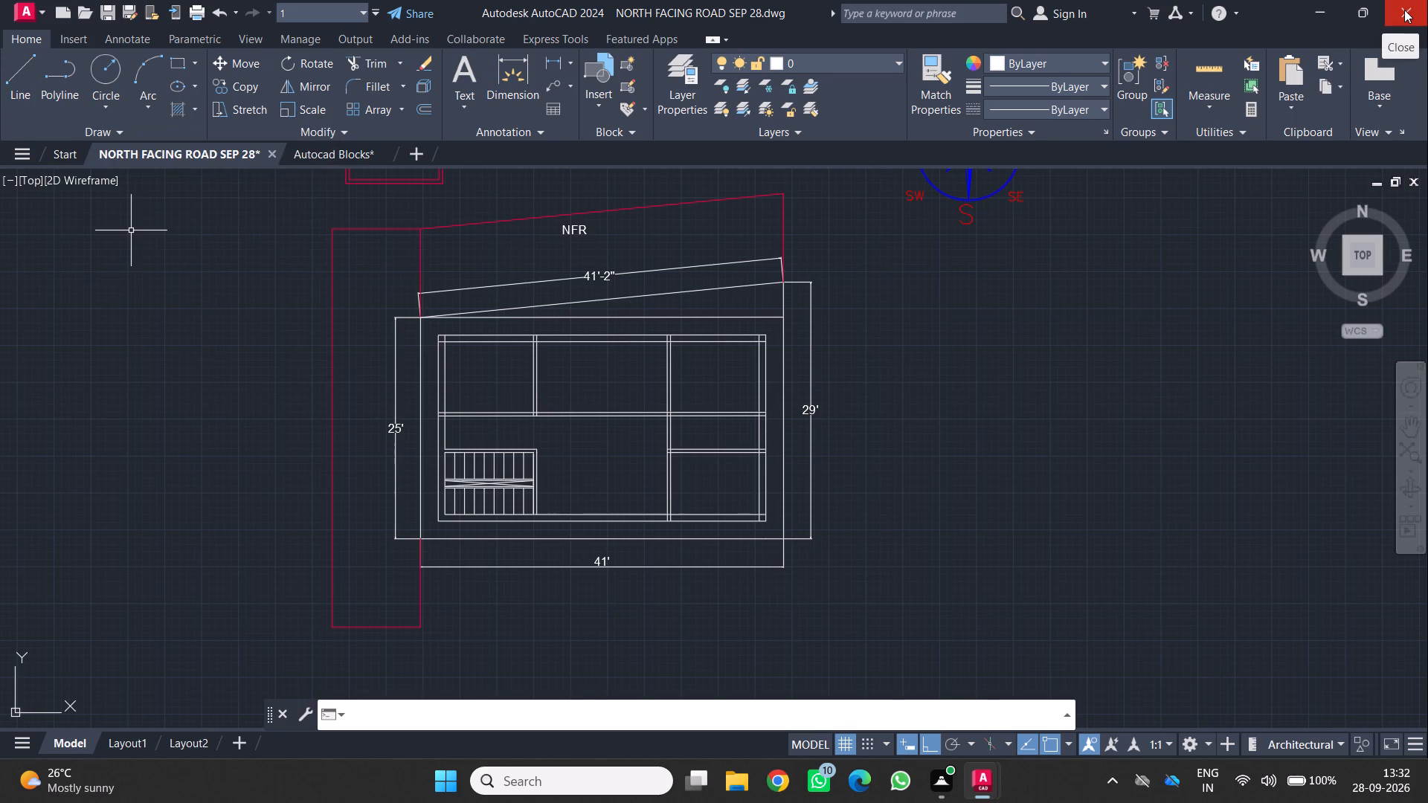
left_click(1404, 10)
double_click(1404, 10)
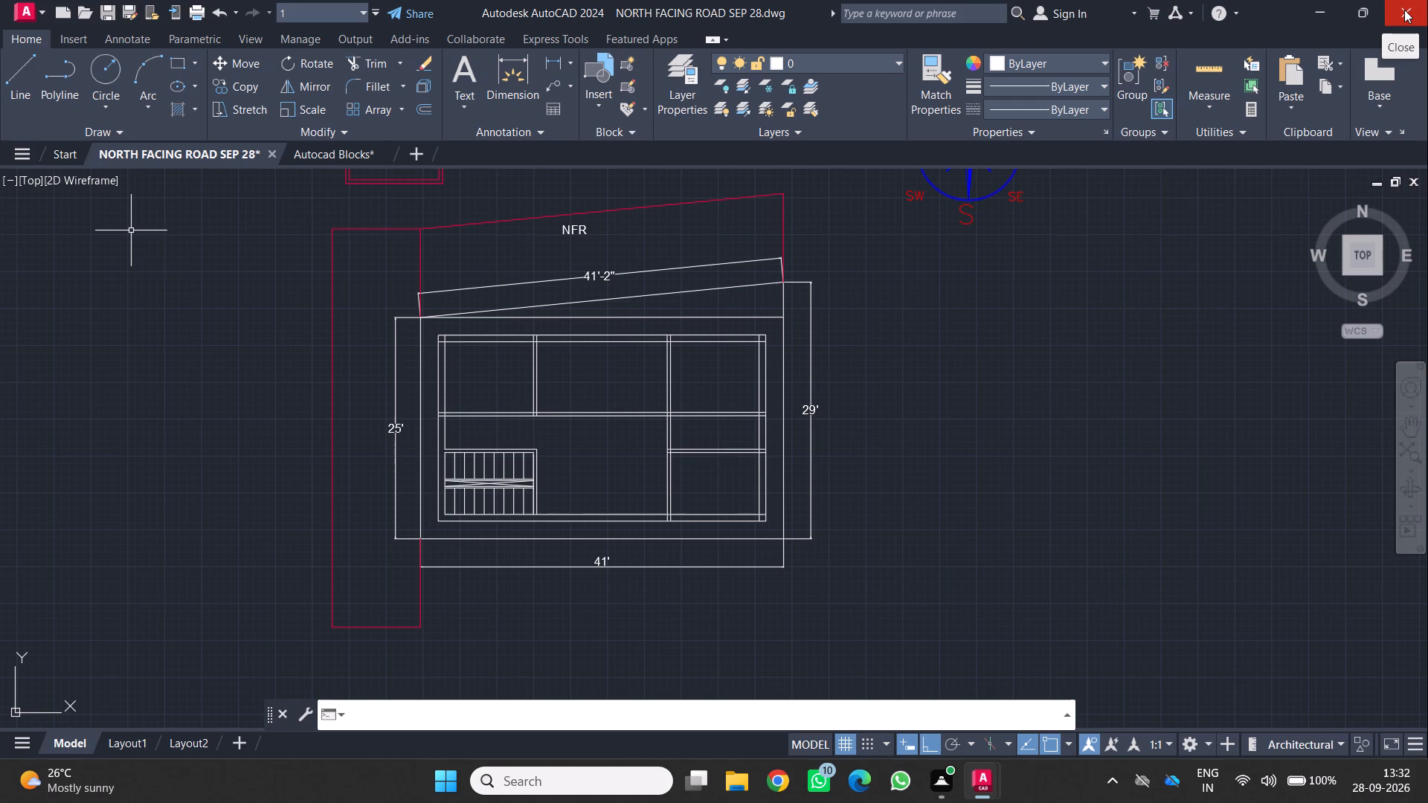
key("Escape")
key("Escape")
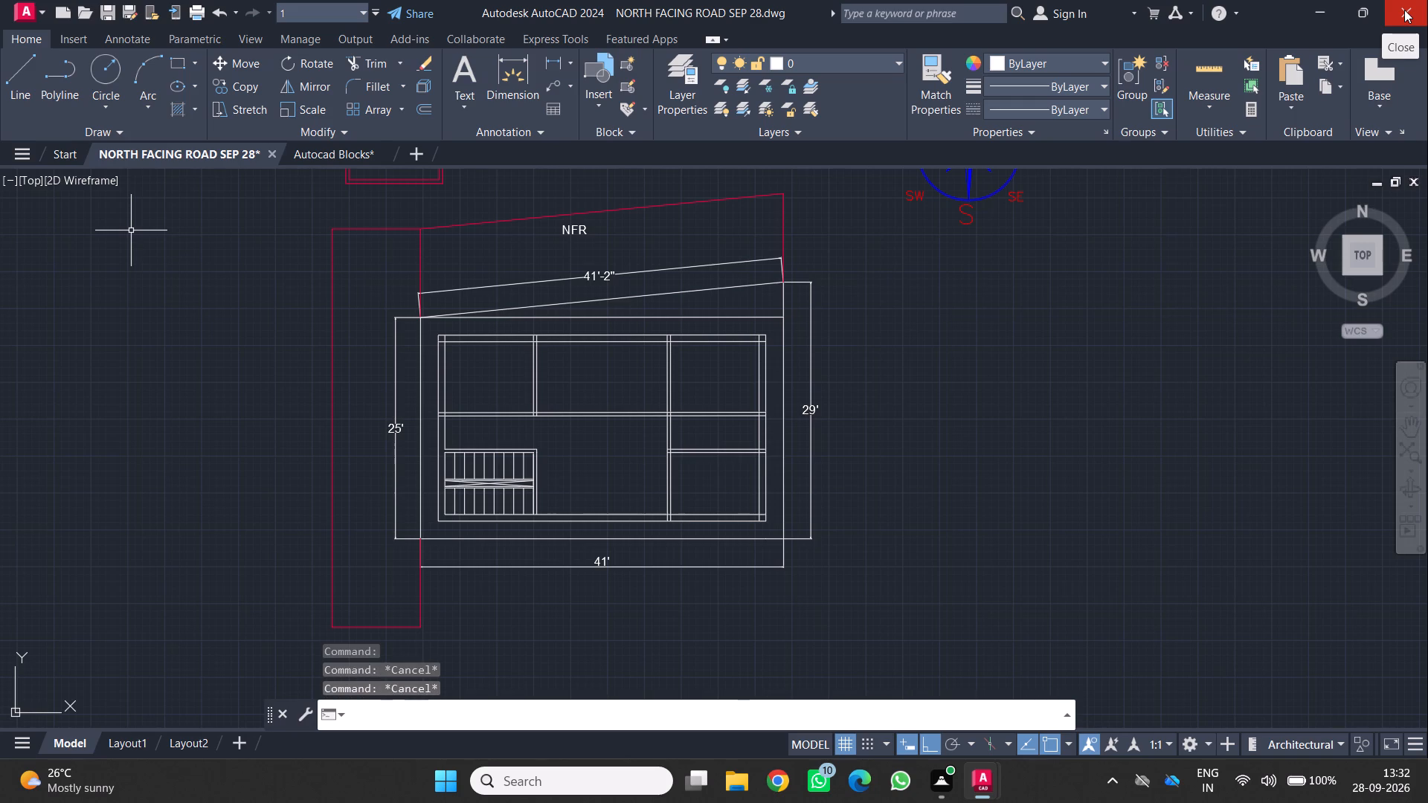
key("Escape")
key("Escape")
key("Escape")
key("Escape")
key("Escape")
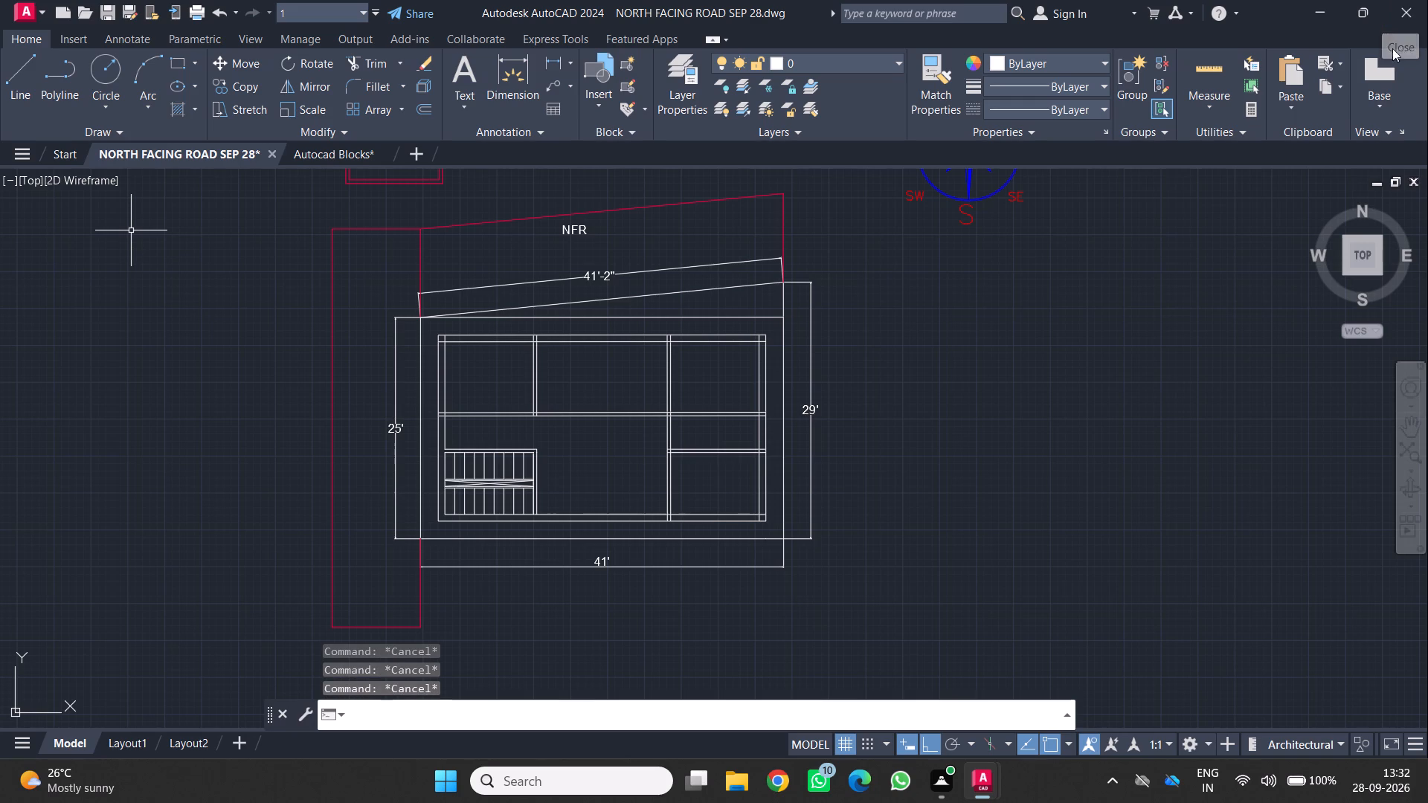
left_click(1406, 14)
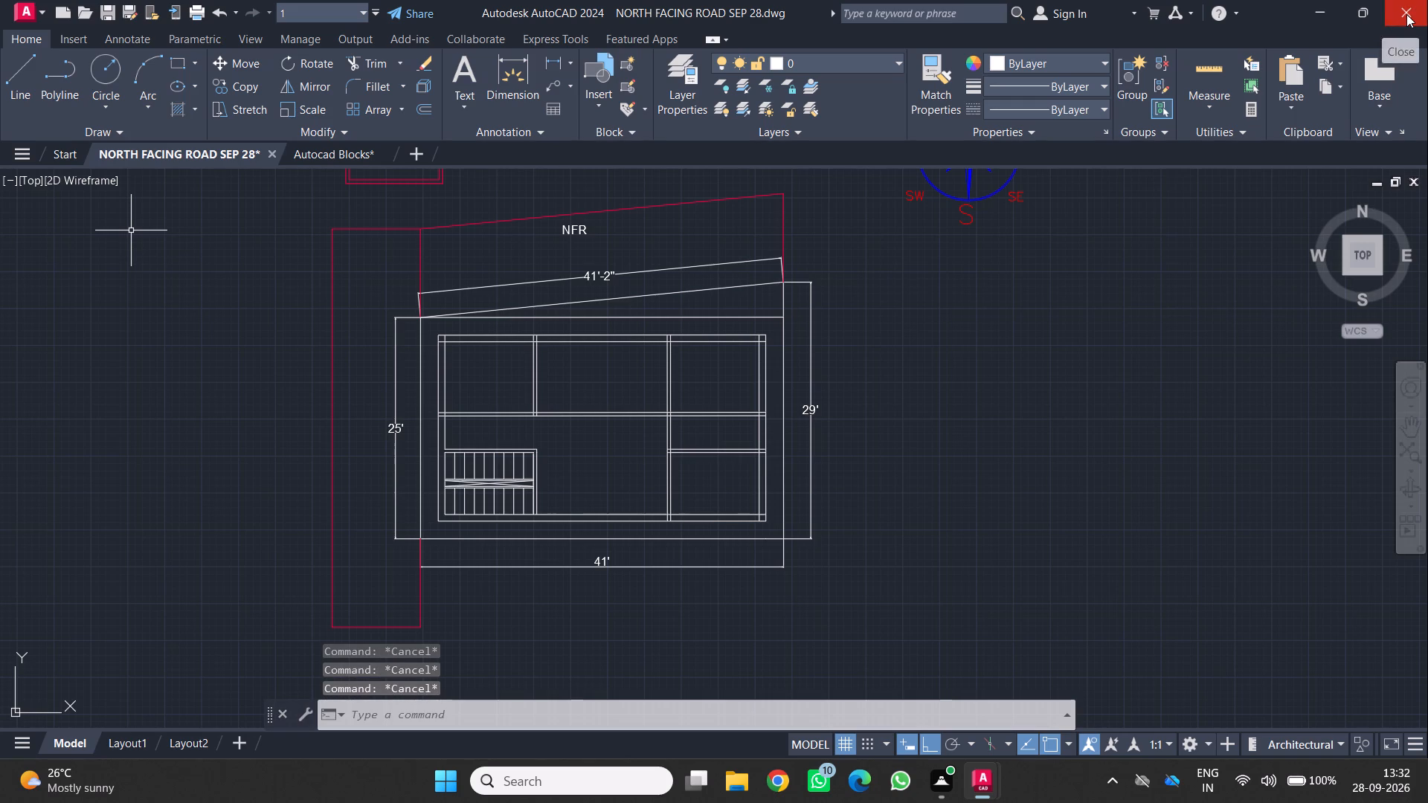
left_click(1406, 14)
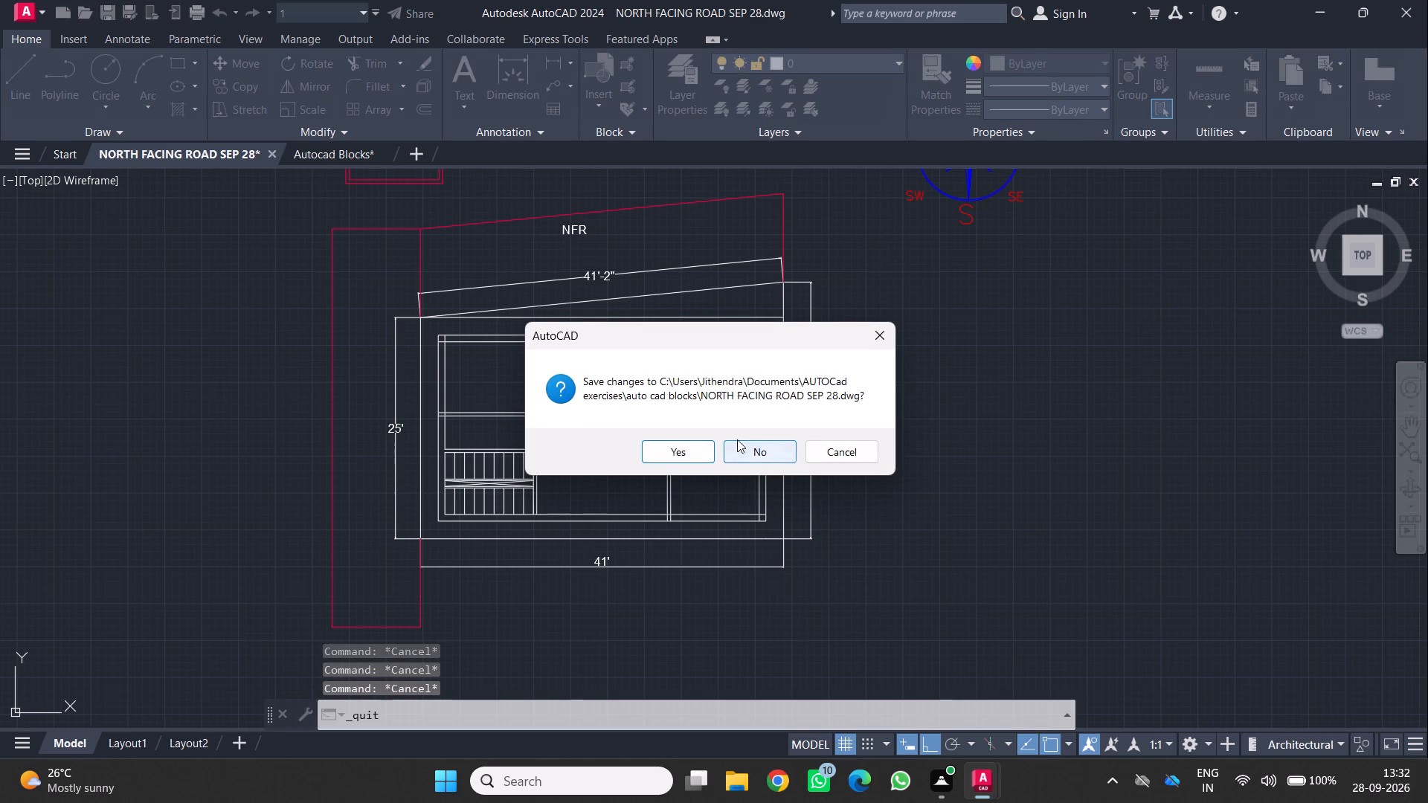
left_click(726, 446)
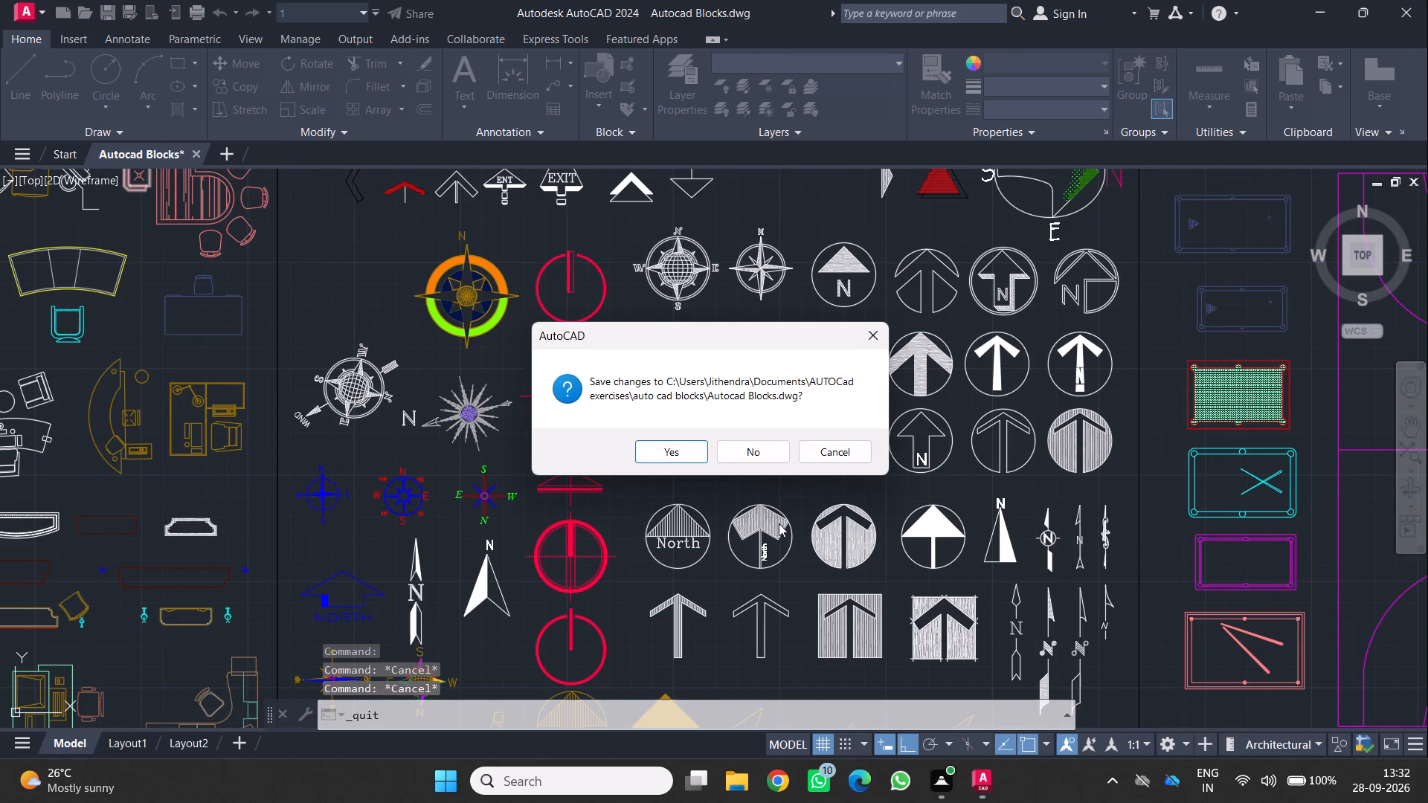
left_click(744, 459)
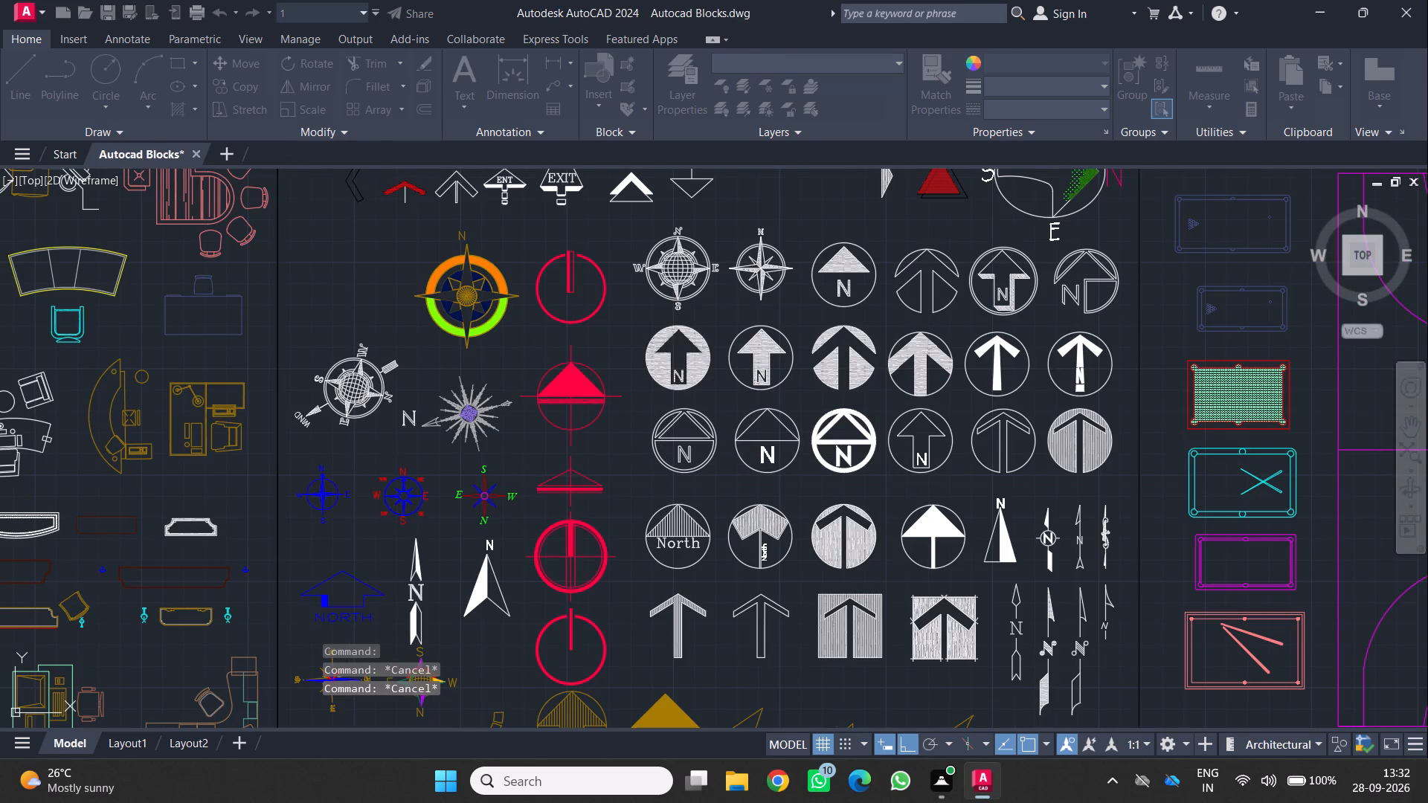
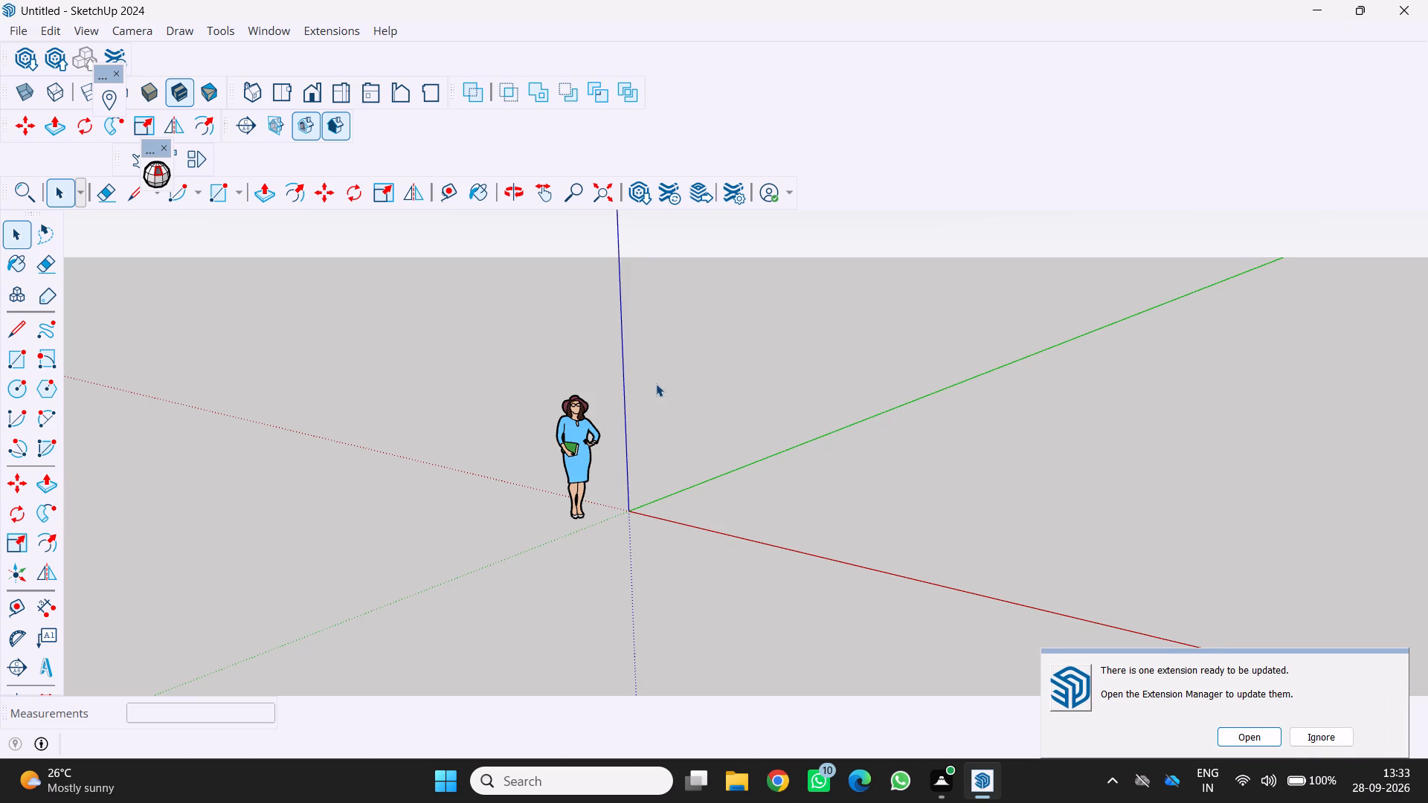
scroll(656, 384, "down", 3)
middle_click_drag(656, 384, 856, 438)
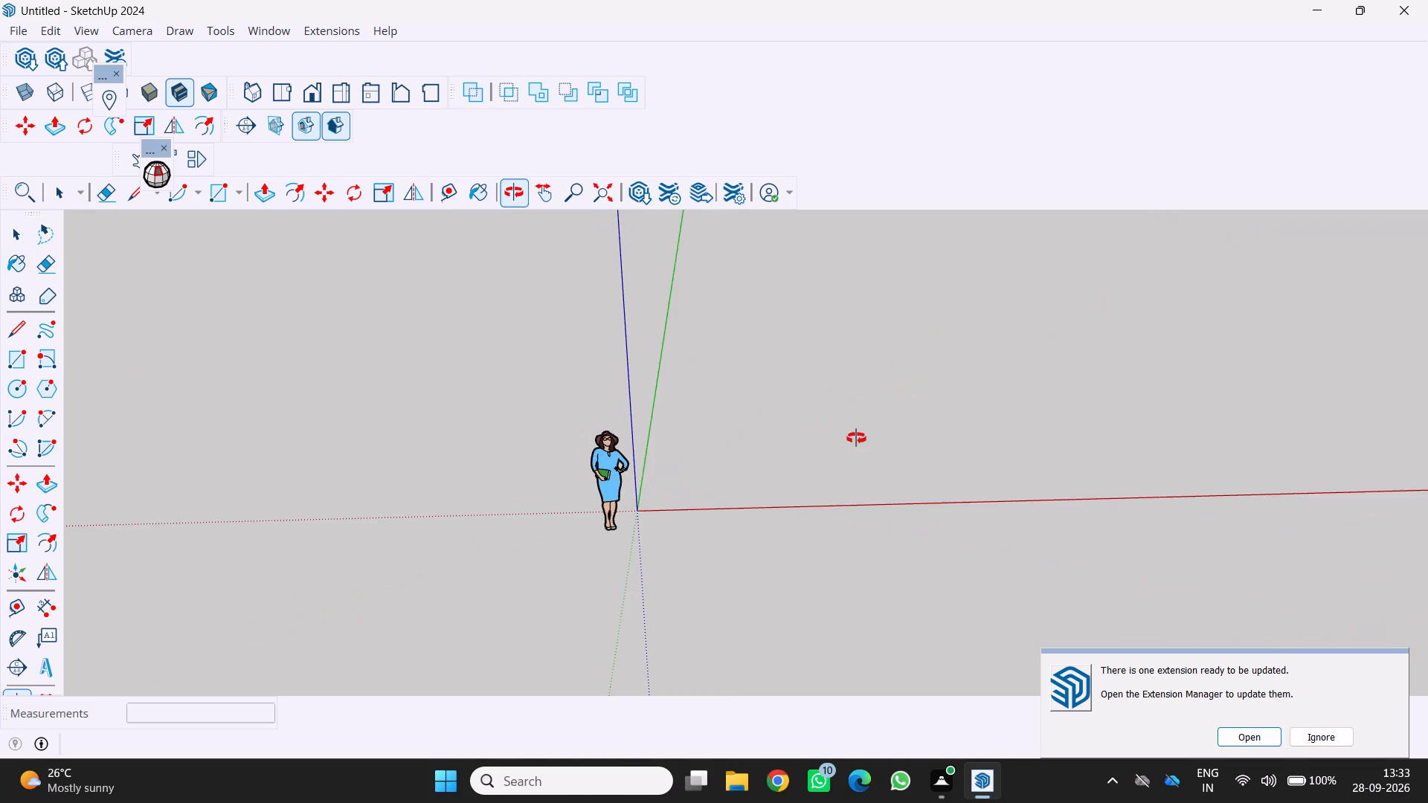
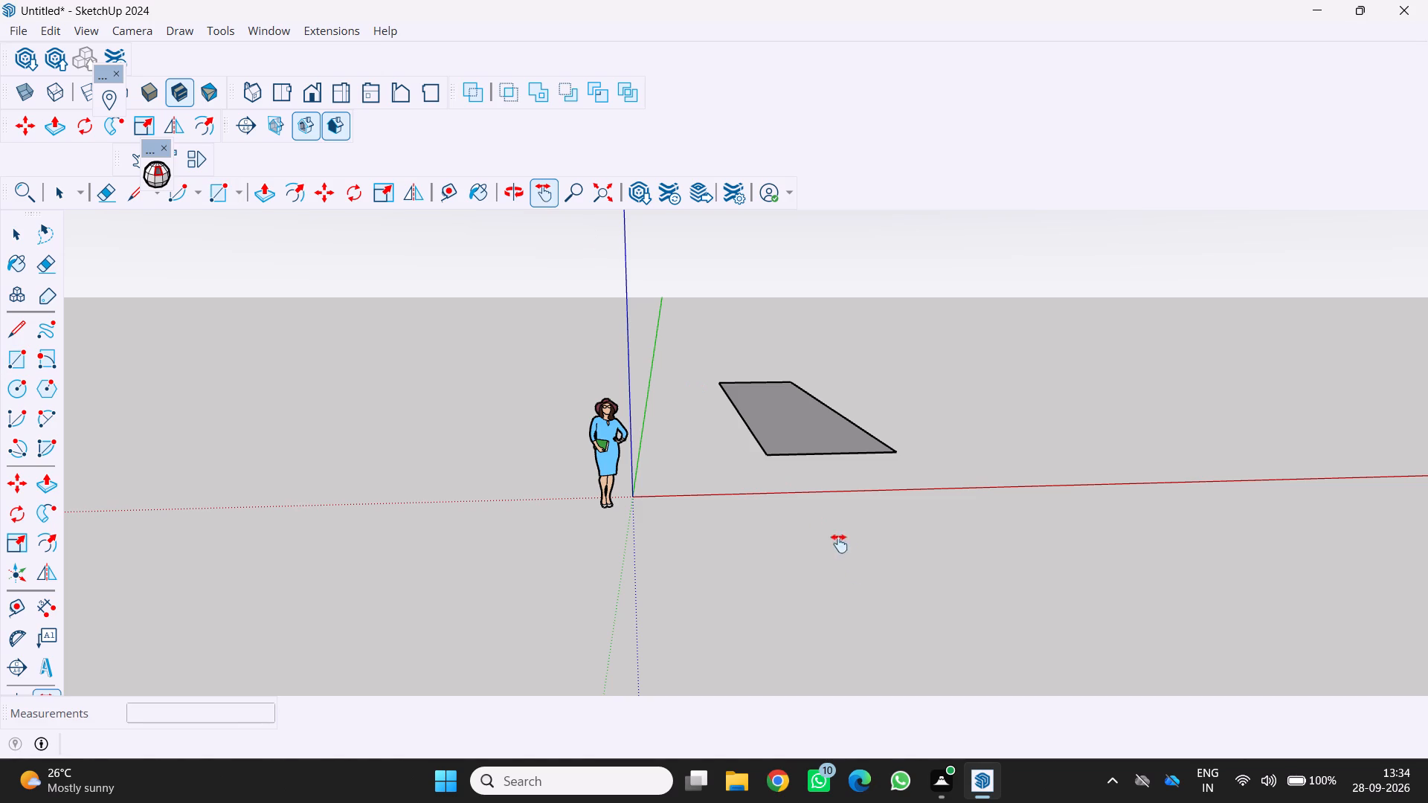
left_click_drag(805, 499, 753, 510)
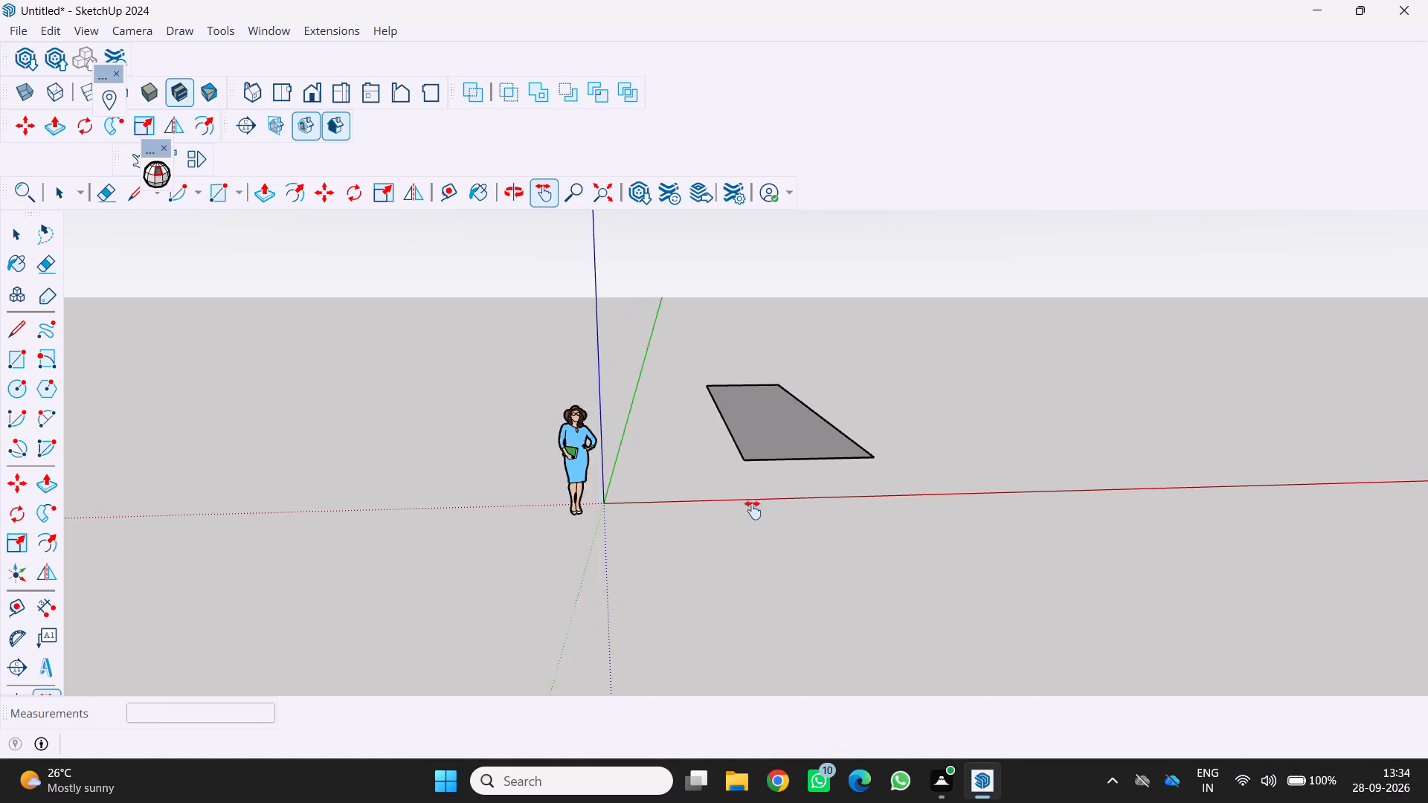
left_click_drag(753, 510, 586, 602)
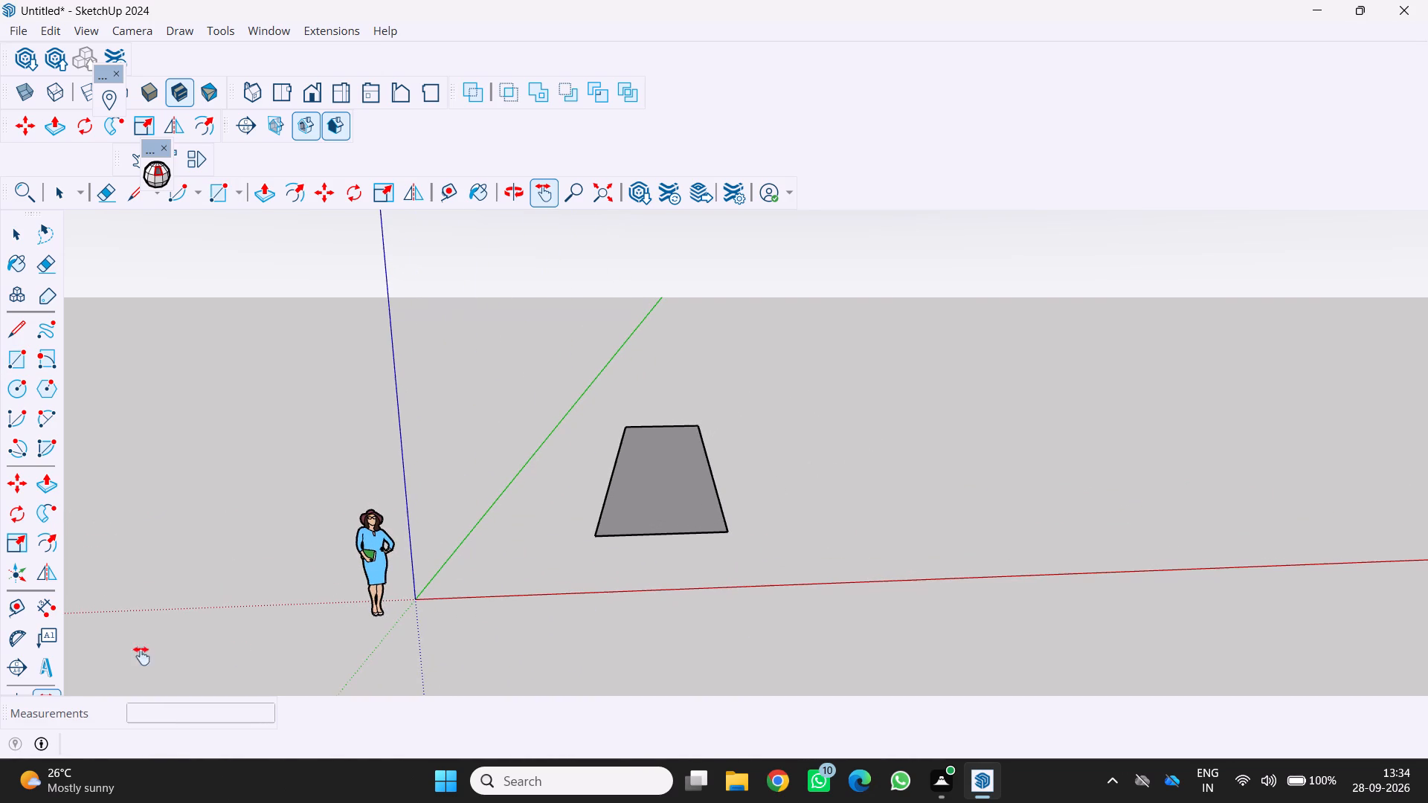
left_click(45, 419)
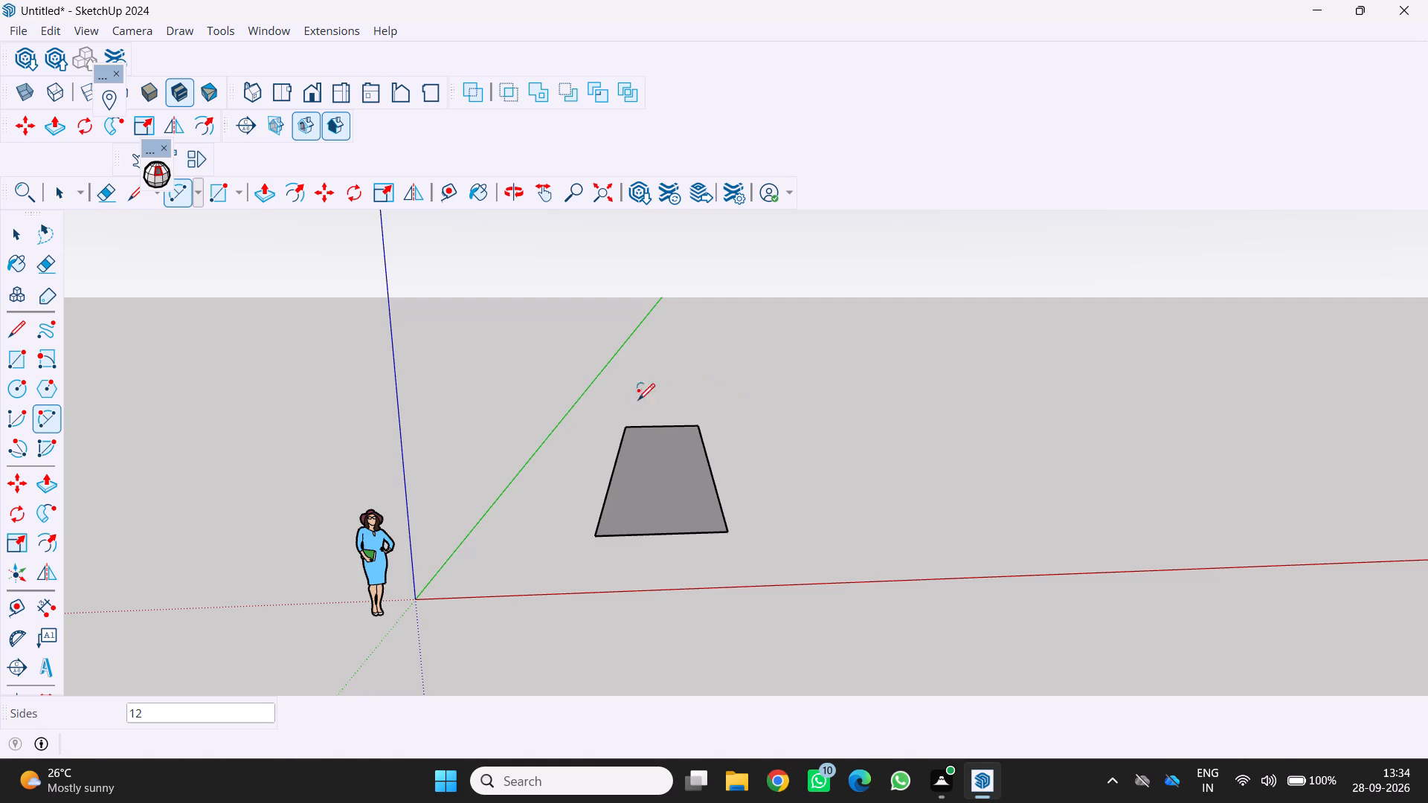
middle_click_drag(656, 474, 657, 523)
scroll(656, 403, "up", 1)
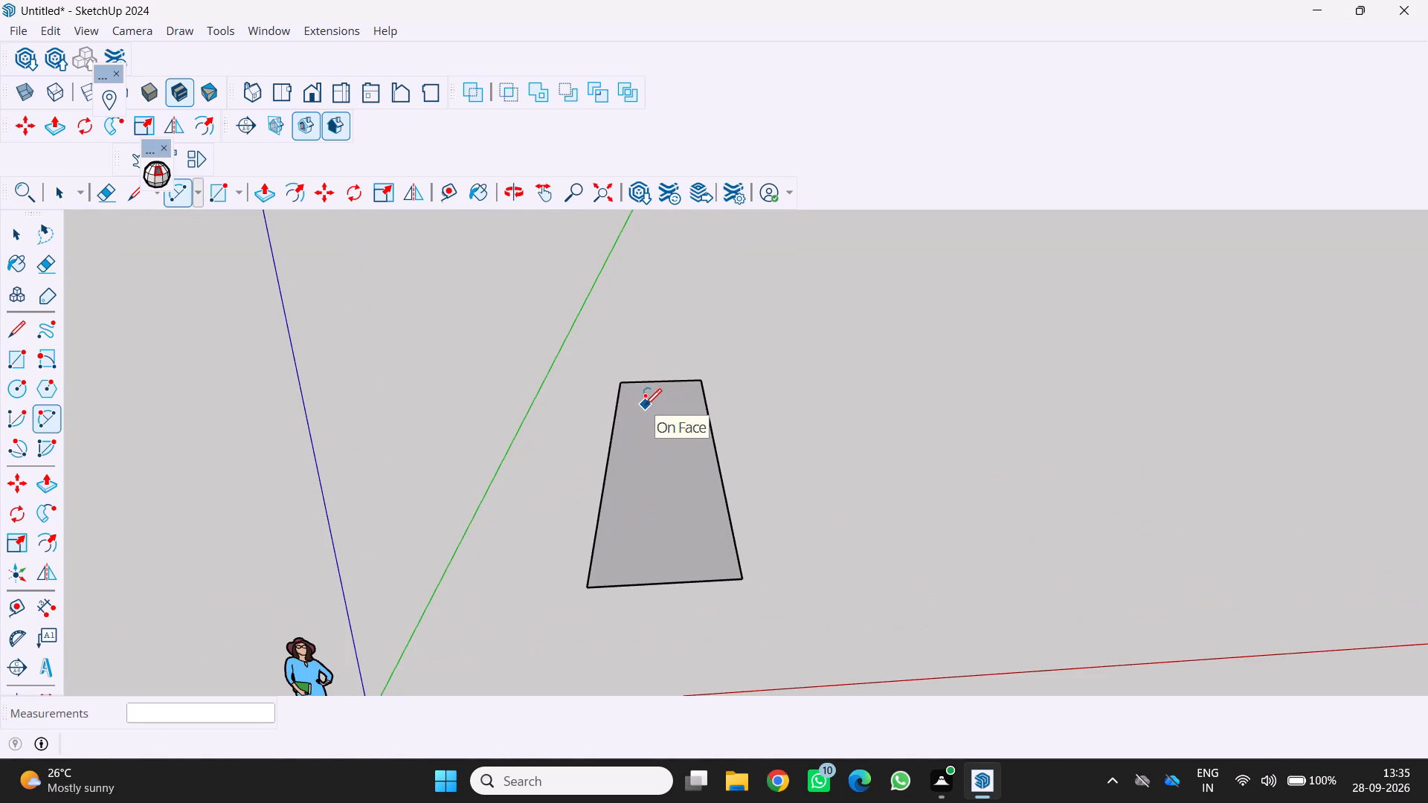
Undo the rectangle drawn on the ground.
key("ctrl+z")
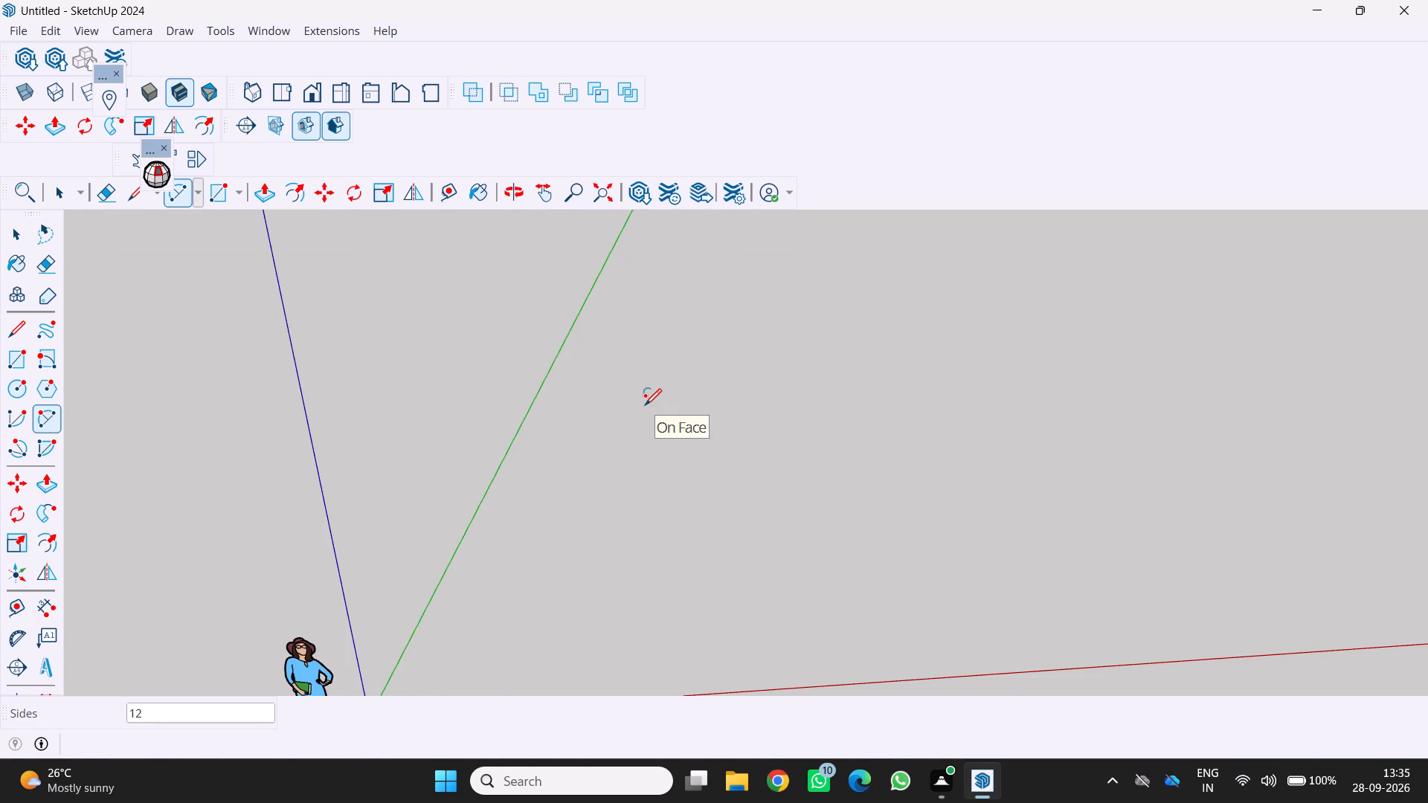
Search the 3D Warehouse for "JAIL DESIGN".
left_click(274, 26)
left_click(315, 183)
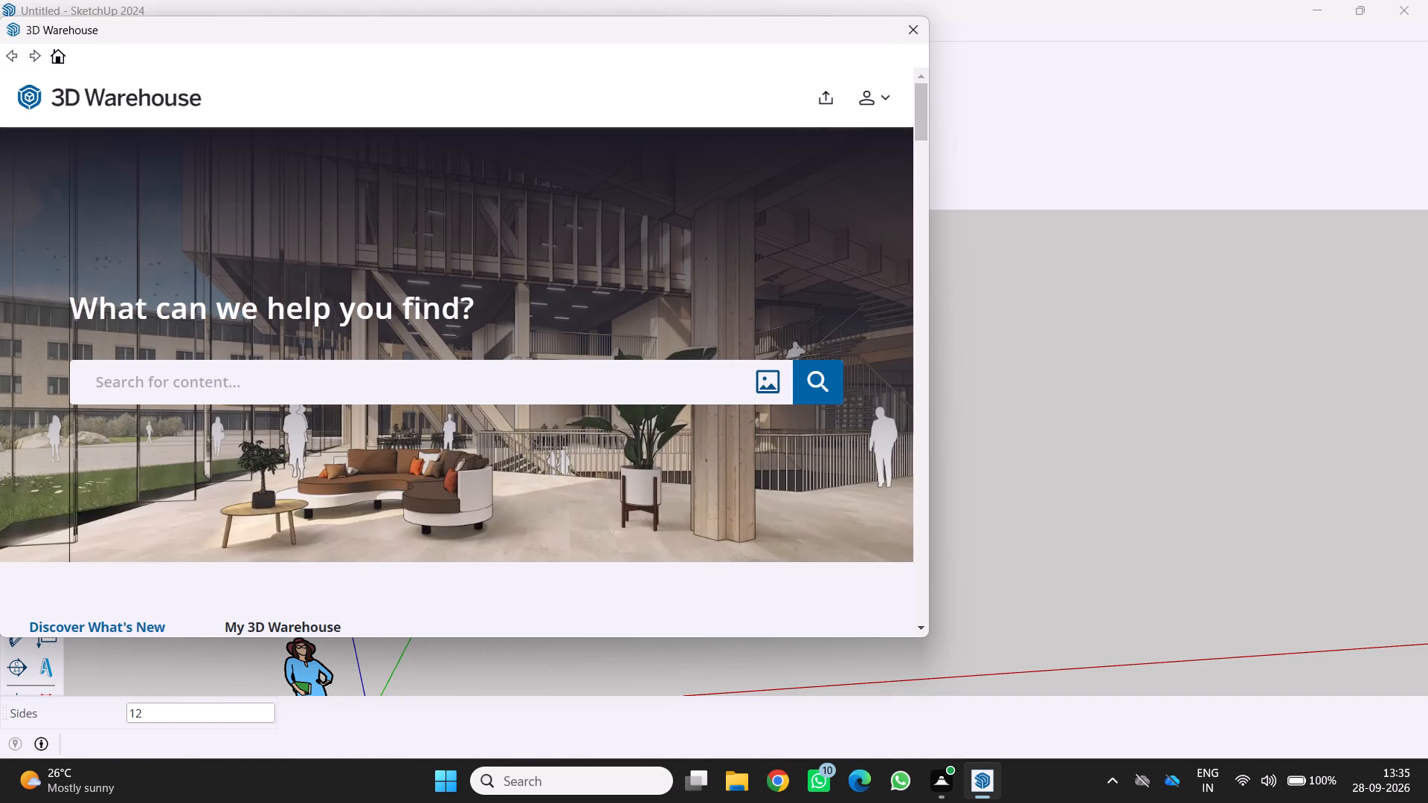
left_click(290, 381)
type("JAIK")
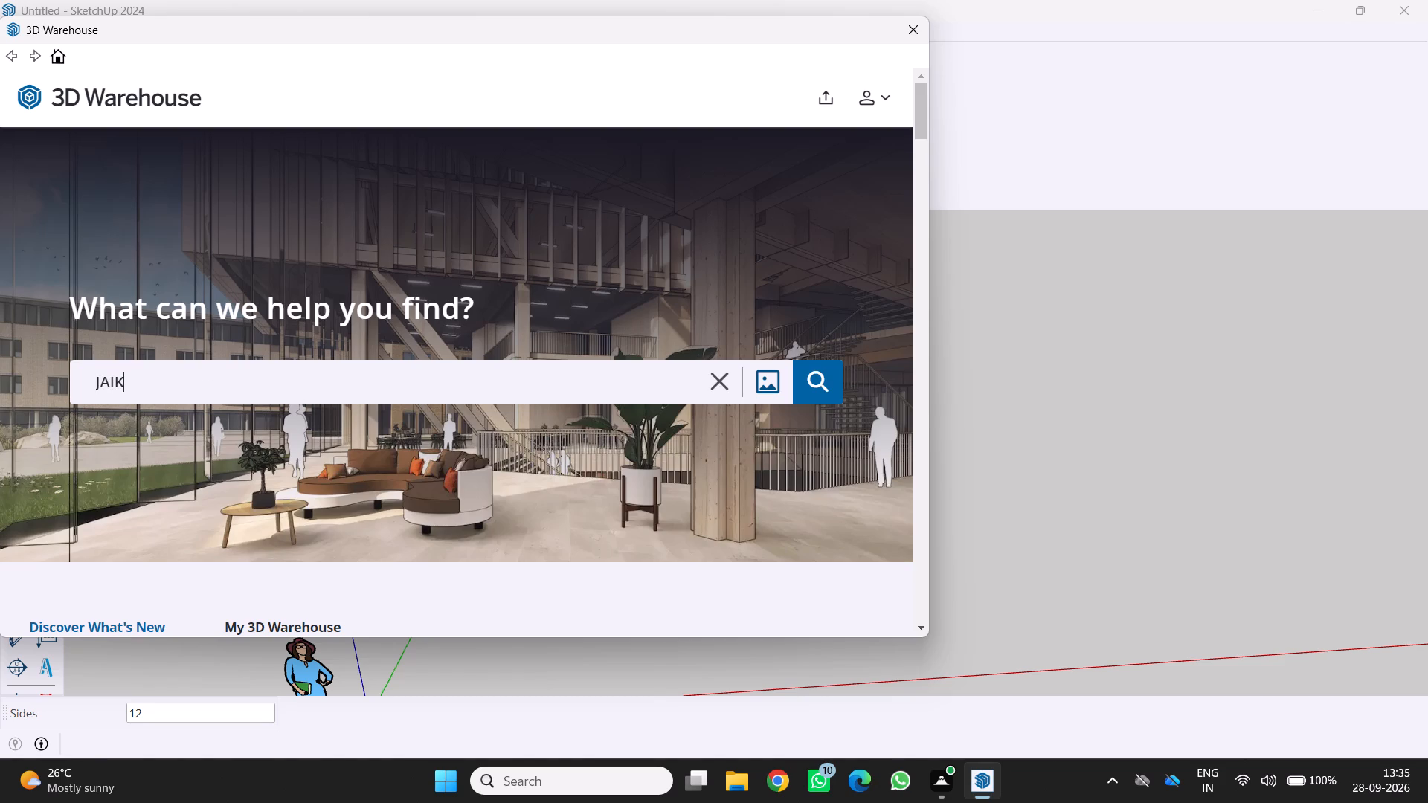
key("BackSpace")
type("LB")
key("BackSpace")
key("space")
type("S")
key("BackSpace")
type("DES")
key("i")
type("GN")
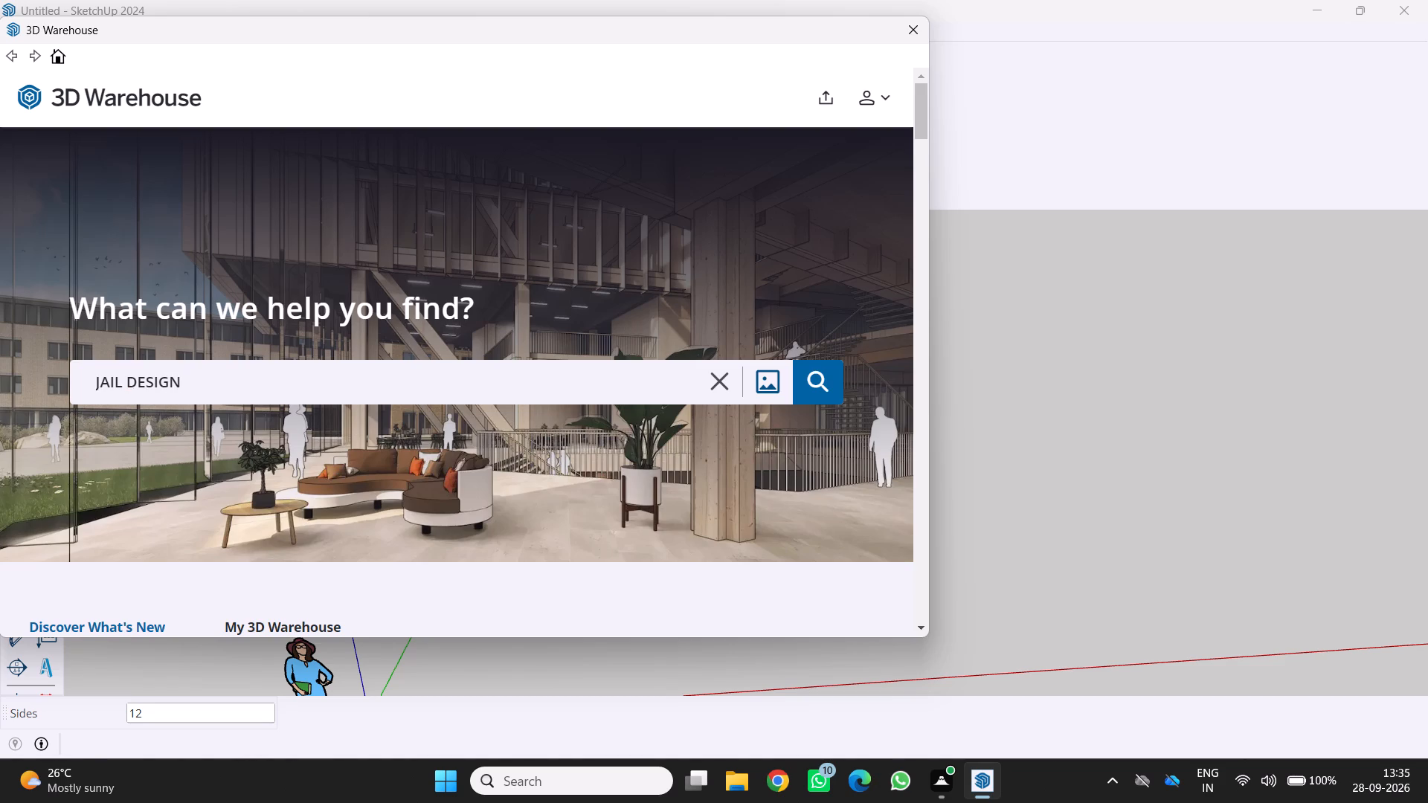
left_click(832, 382)
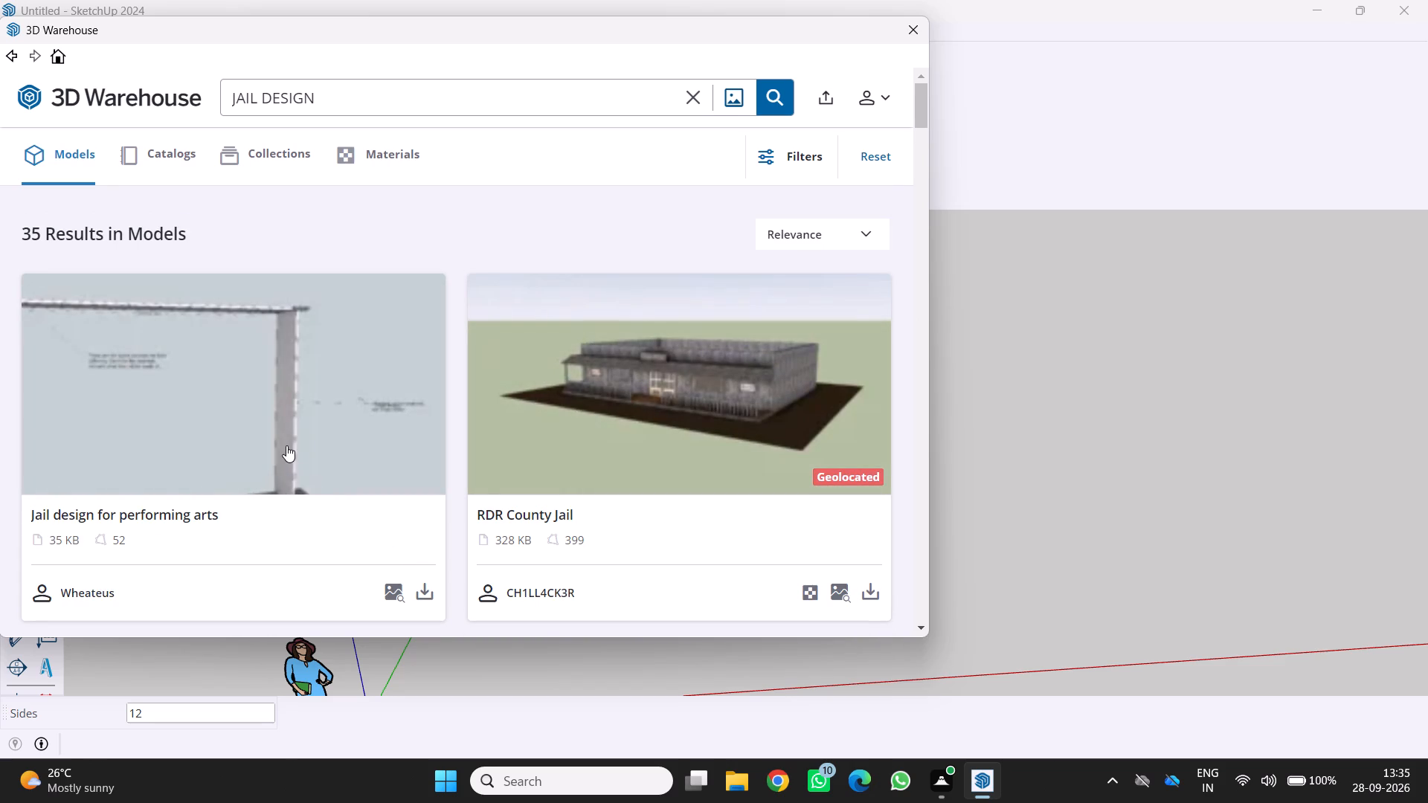
Look through the jail design models for a suitable one.
scroll(286, 445, "down", 6)
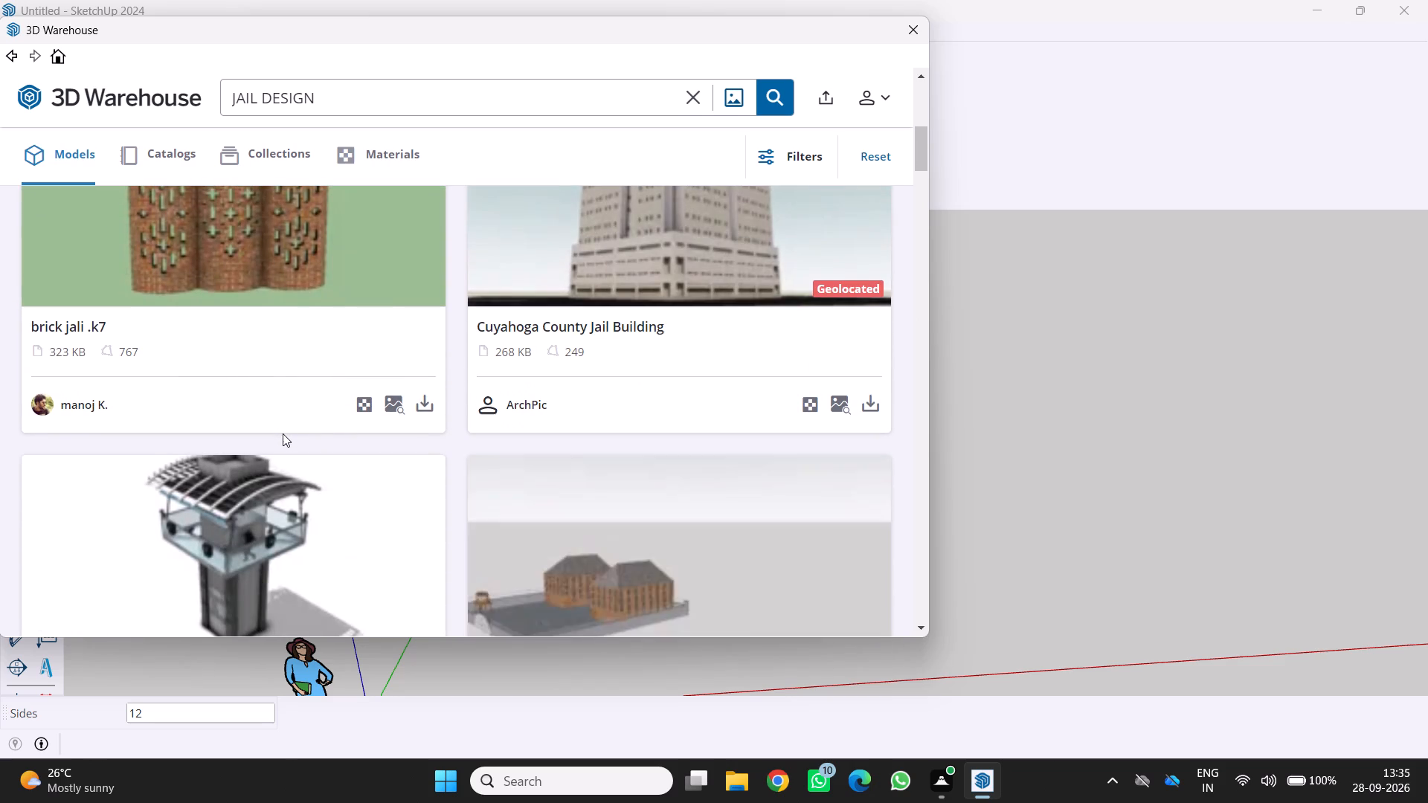
scroll(283, 433, "down", 6)
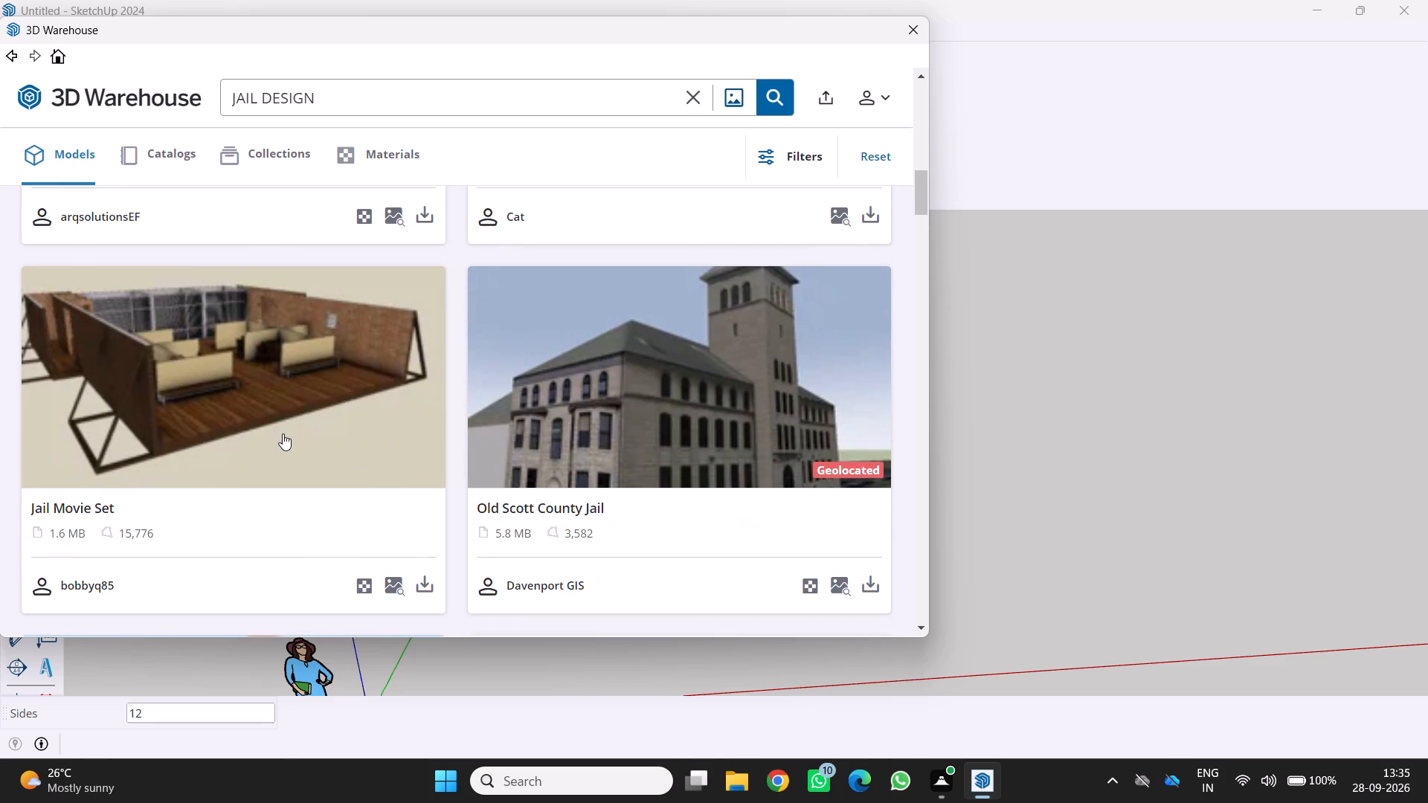
scroll(283, 433, "down", 8)
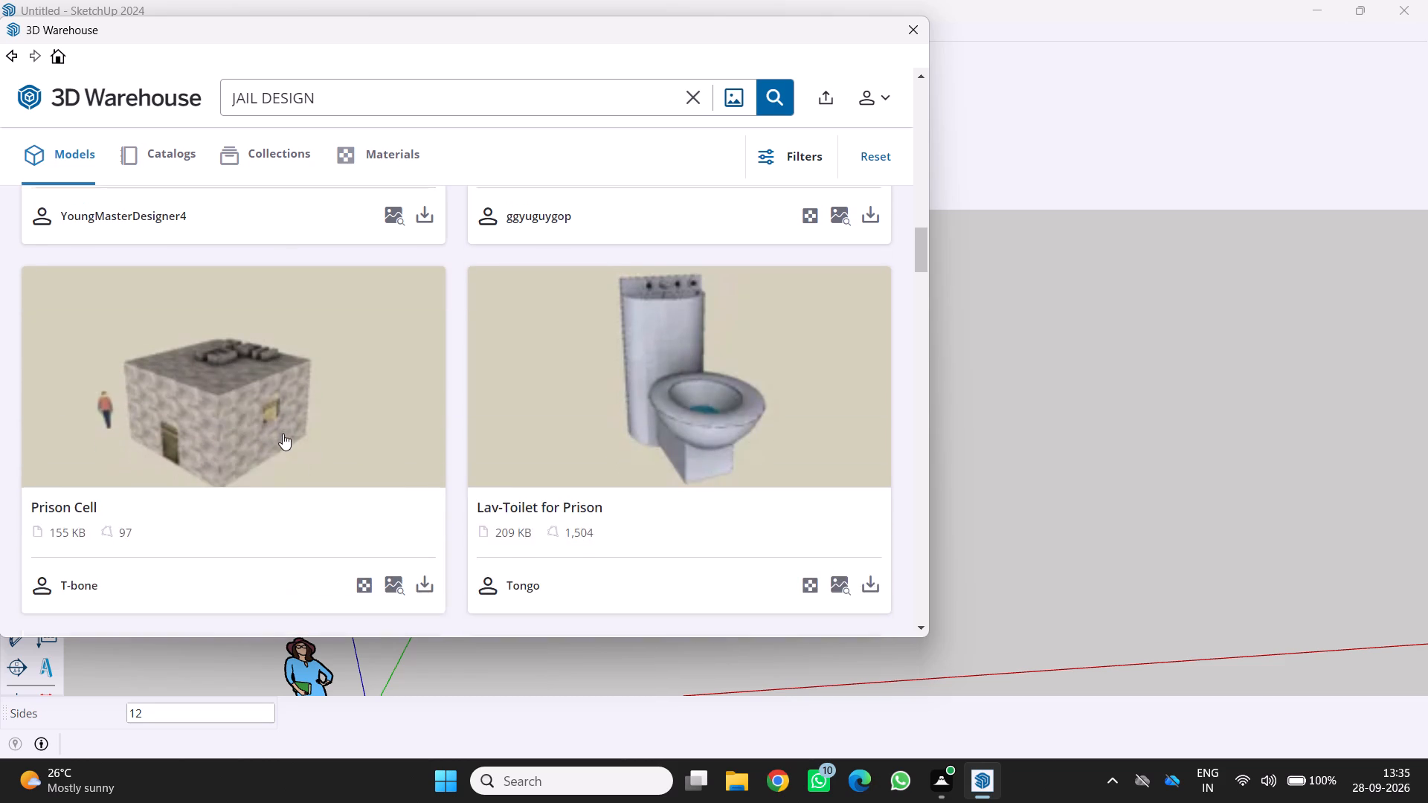
scroll(283, 433, "down", 8)
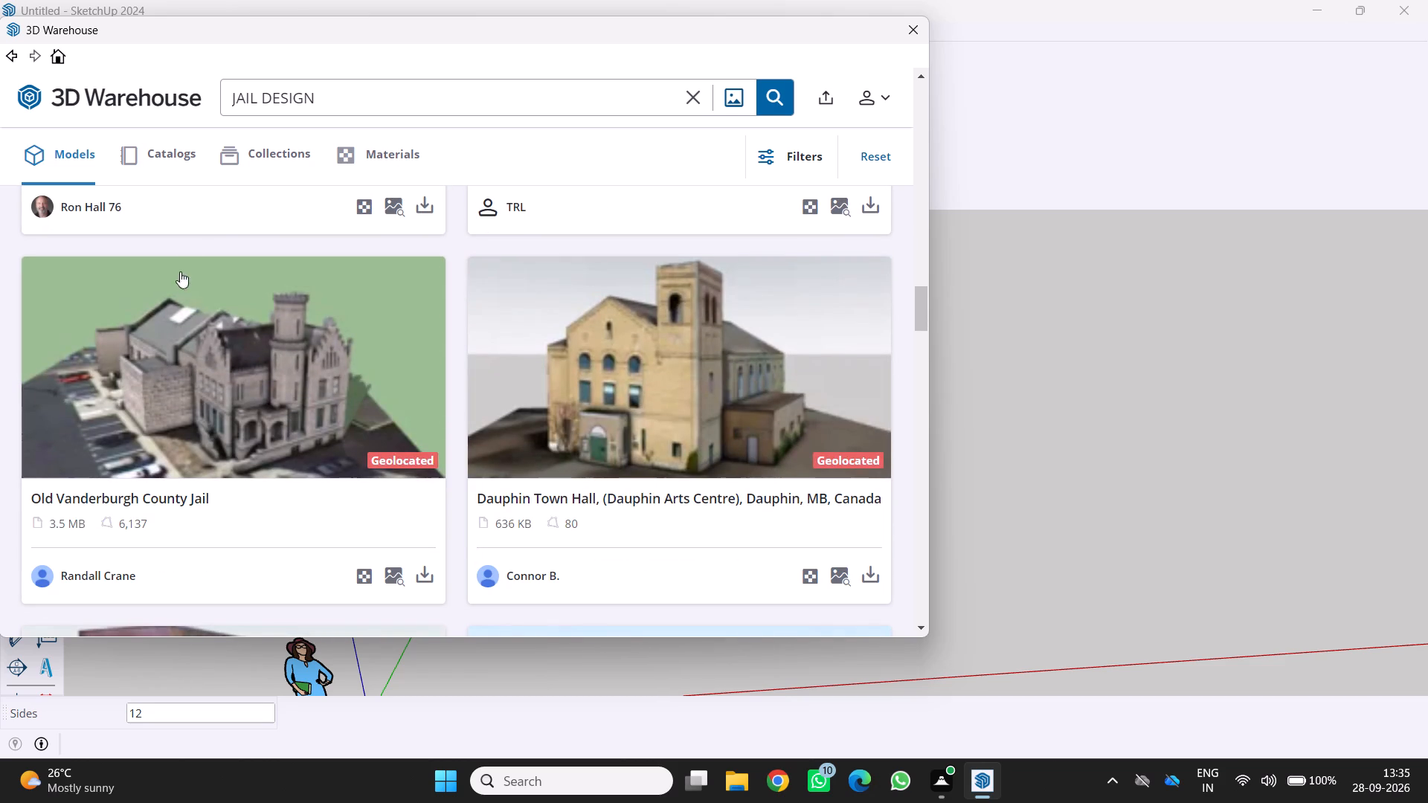
Replace the 3D Warehouse search with "CNC PANELS".
left_click(338, 100)
key("BackSpace")
key("BackSpace")
key("BackSpace")
key("BackSpace")
key("BackSpace")
key("BackSpace")
key("BackSpace")
key("BackSpace")
key("BackSpace")
key("BackSpace")
key("BackSpace")
key("BackSpace")
key("BackSpace")
key("BackSpace")
key("BackSpace")
key("BackSpace")
key("BackSpace")
key("BackSpace")
key("BackSpace")
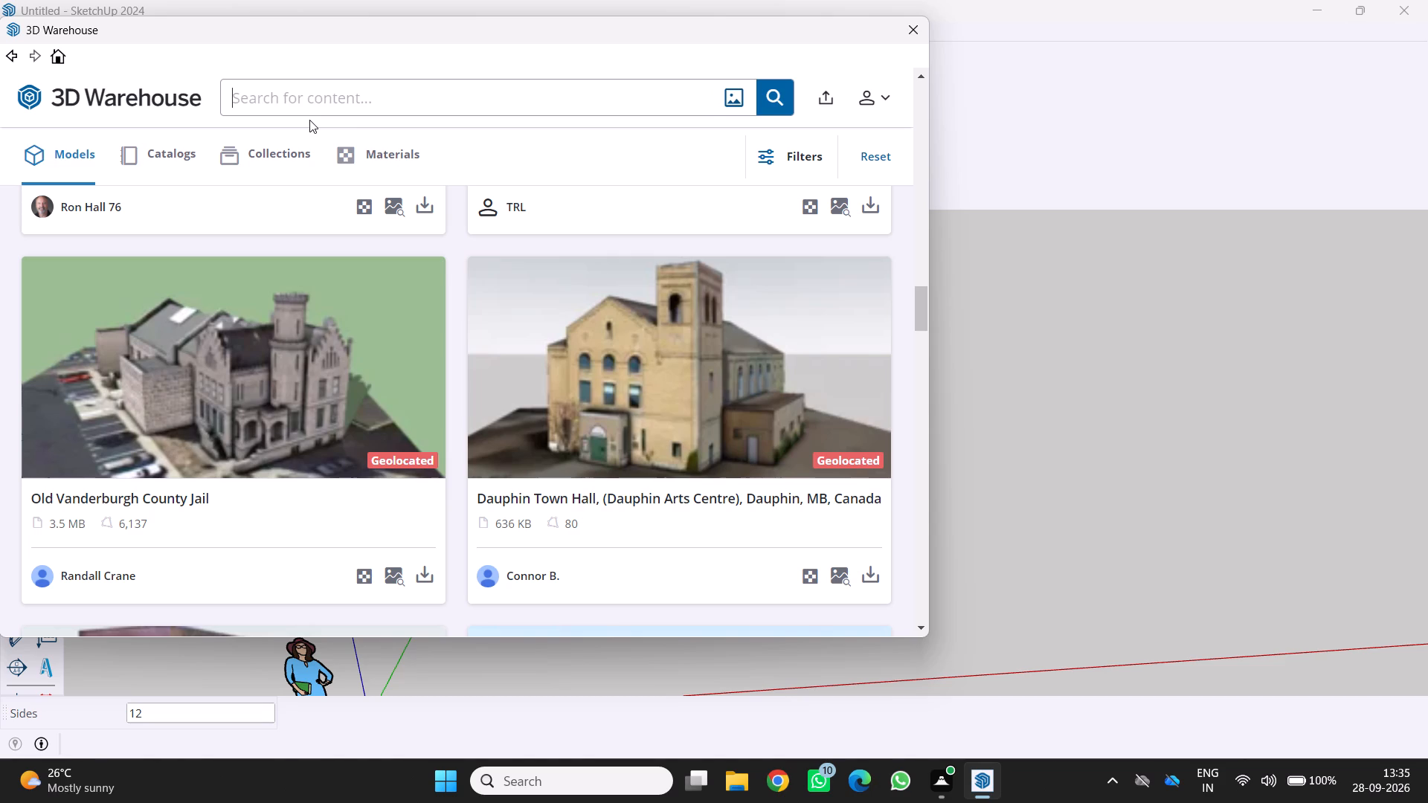
type("CNC")
key("space")
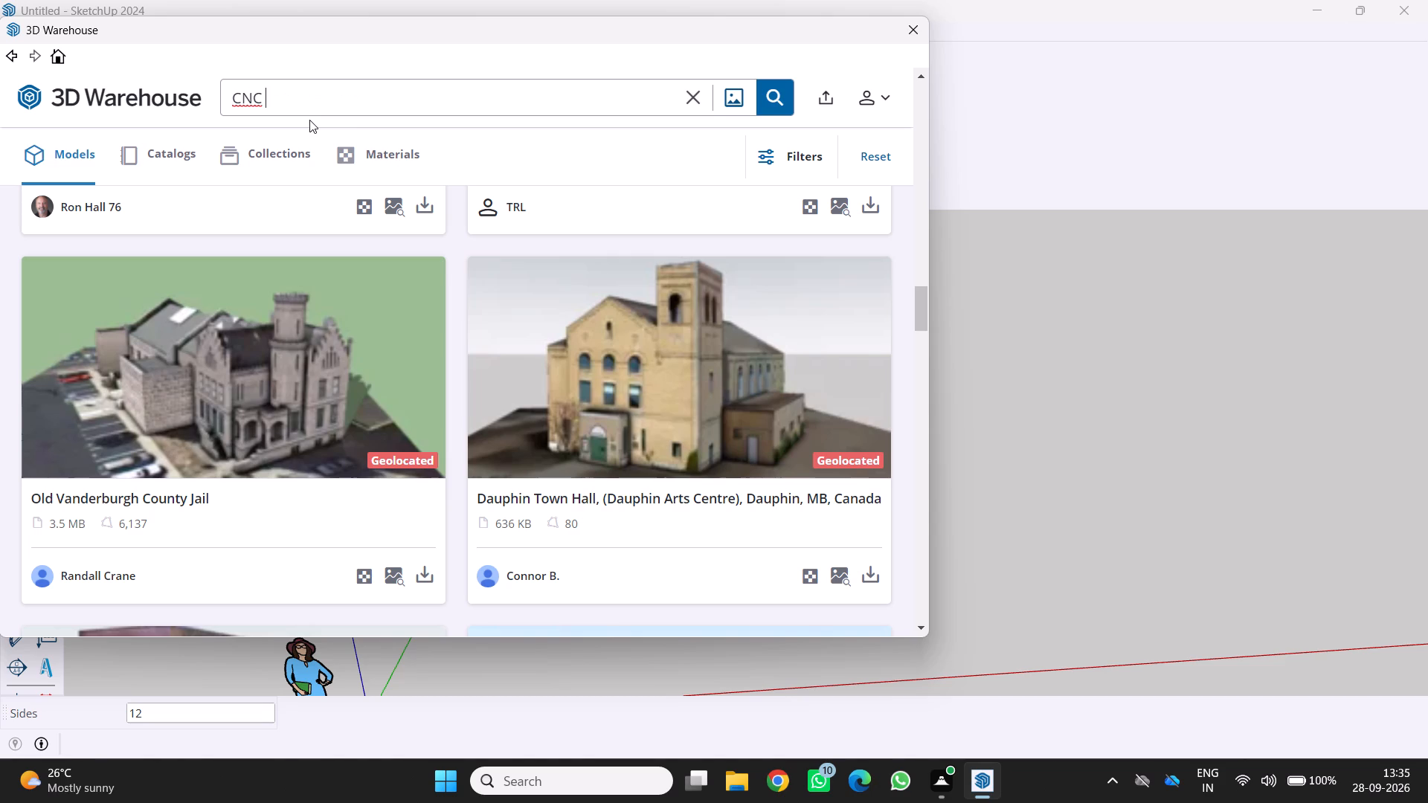
type("PANELS")
left_click(776, 94)
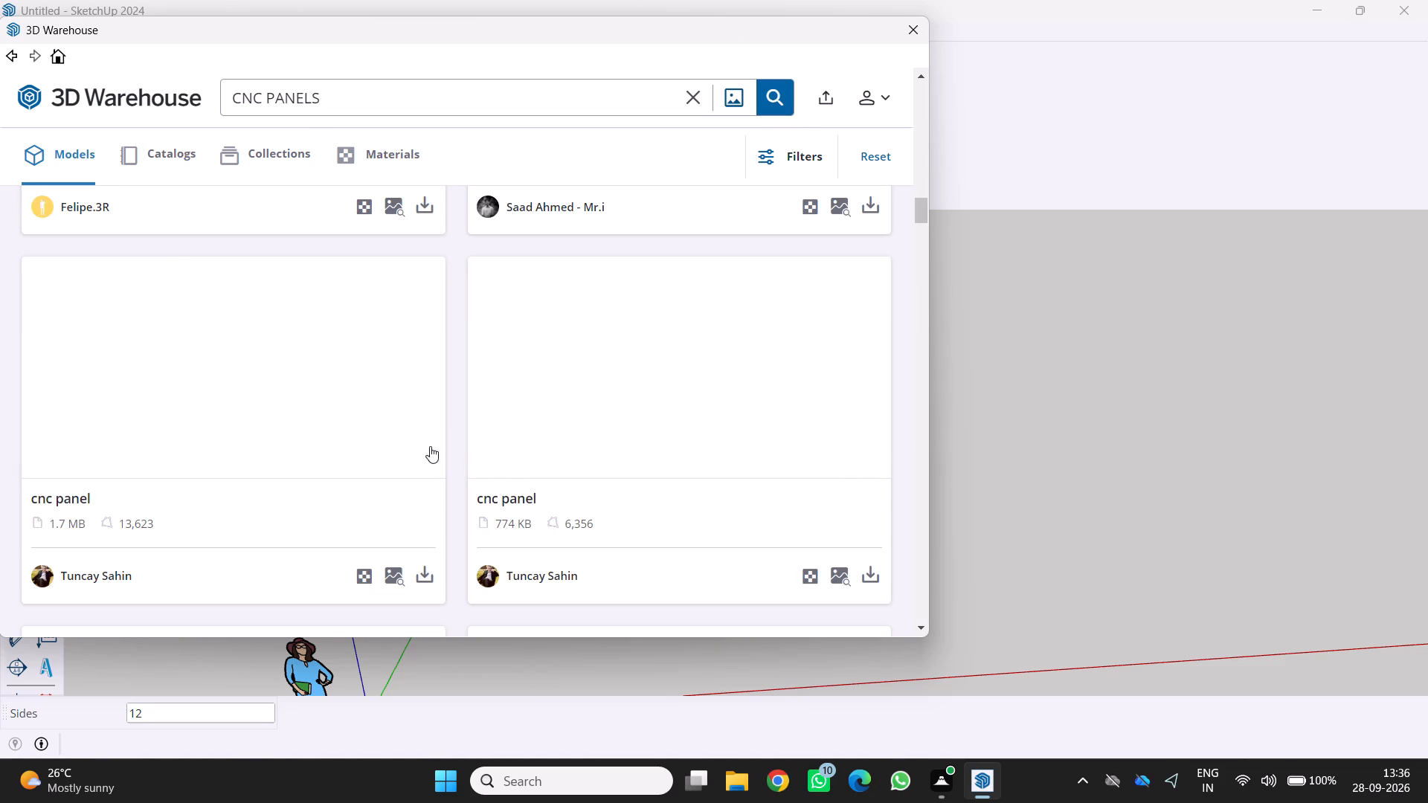
Load the tall, narrow white 187 KB cnc panel directly into the model and place it on the ground beyond the origin.
scroll(507, 387, "down", 4)
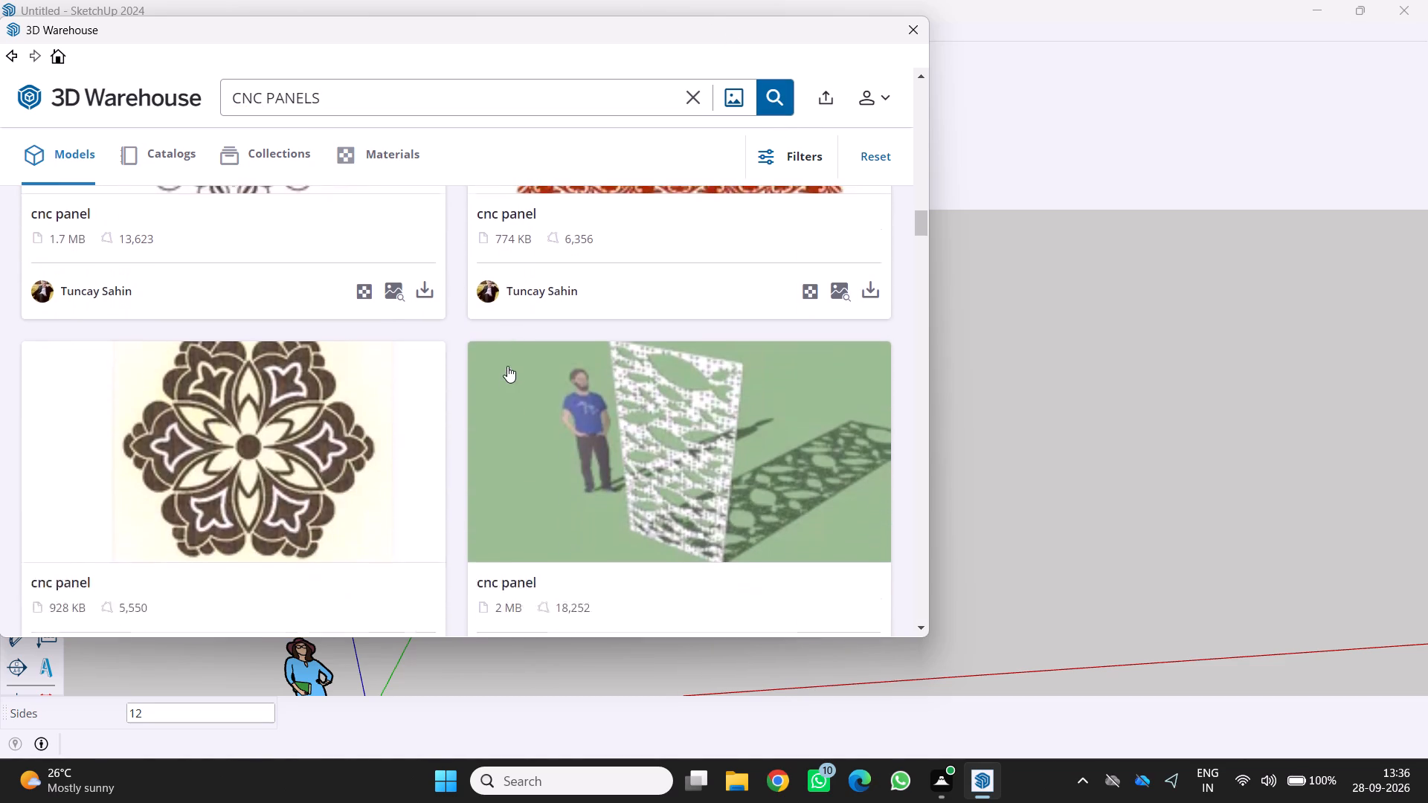
scroll(515, 370, "down", 3)
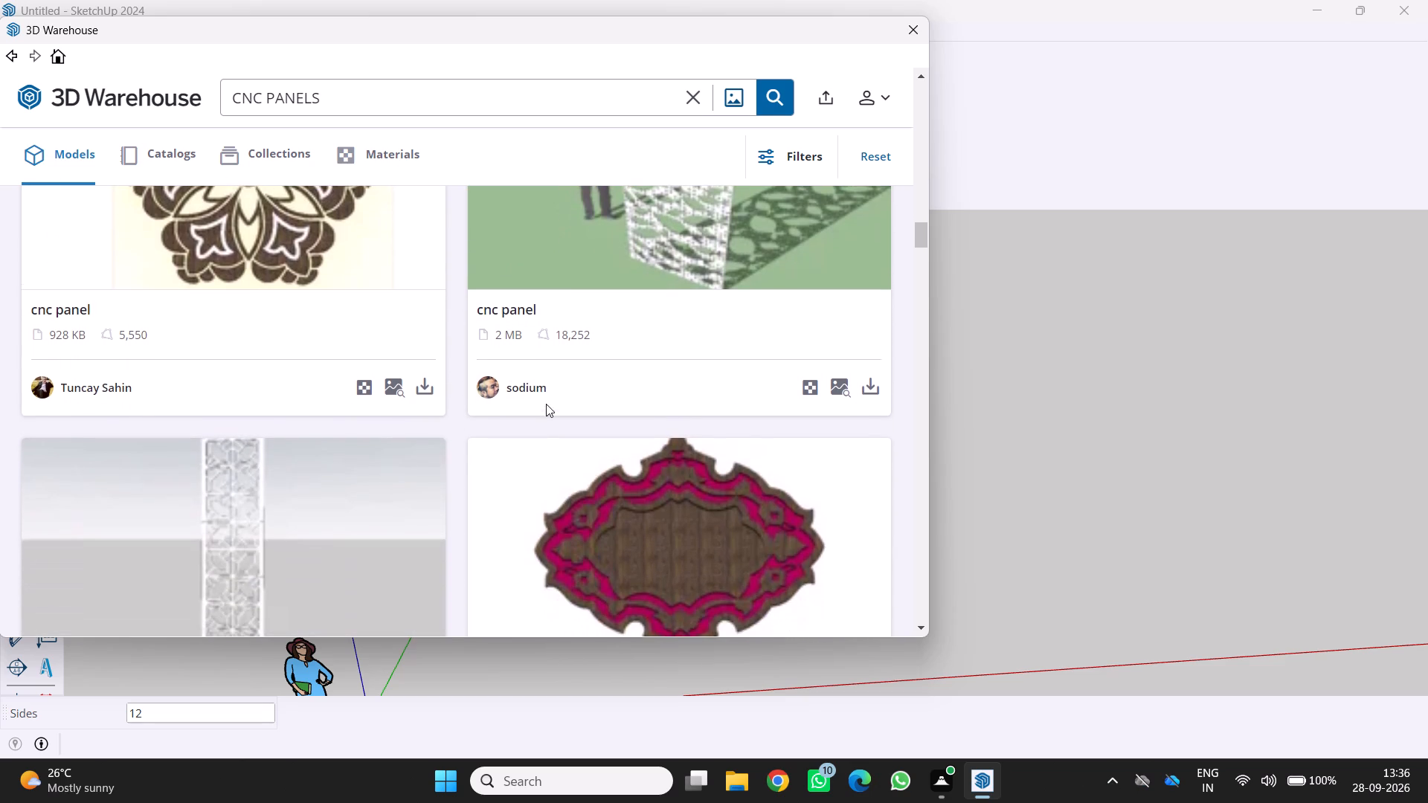
scroll(546, 404, "down", 2)
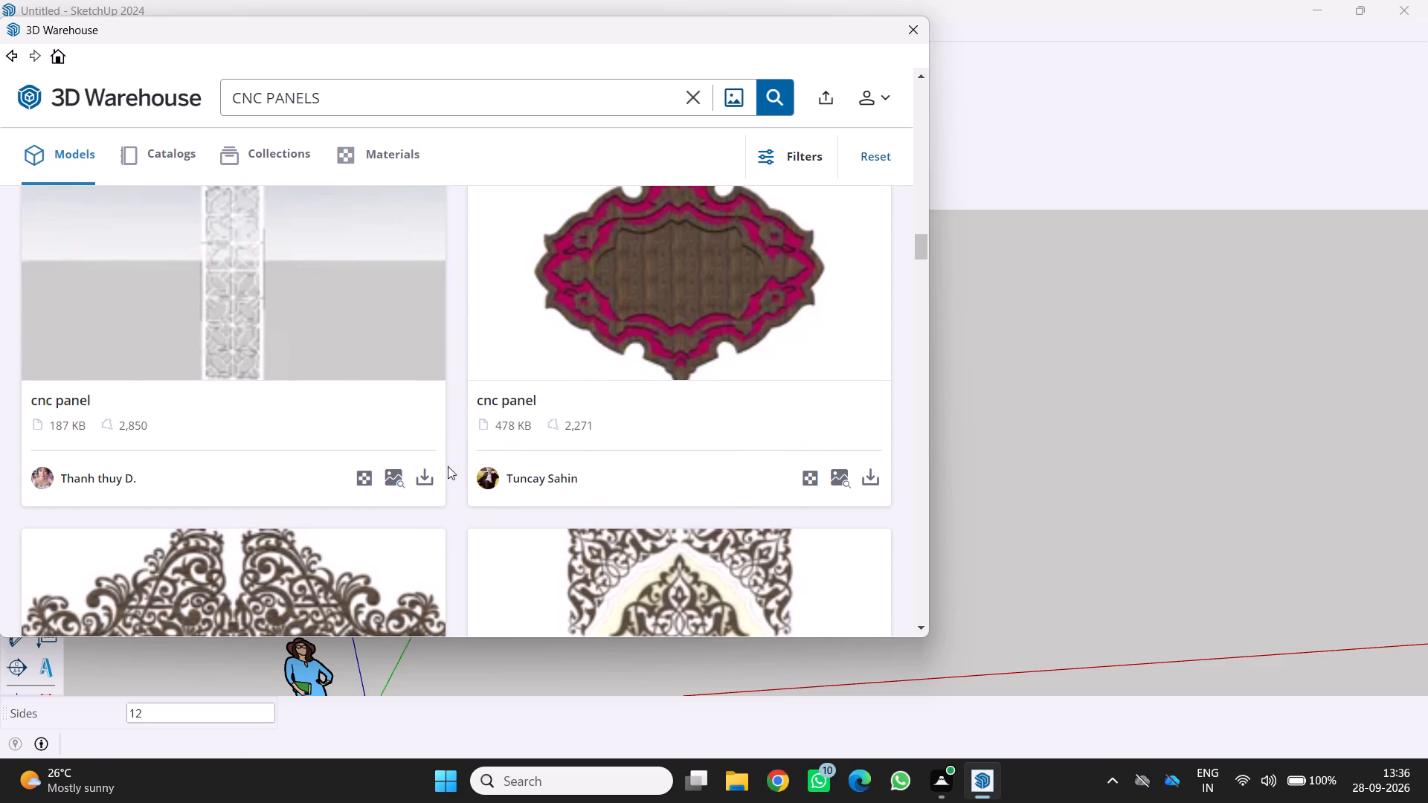
left_click(422, 477)
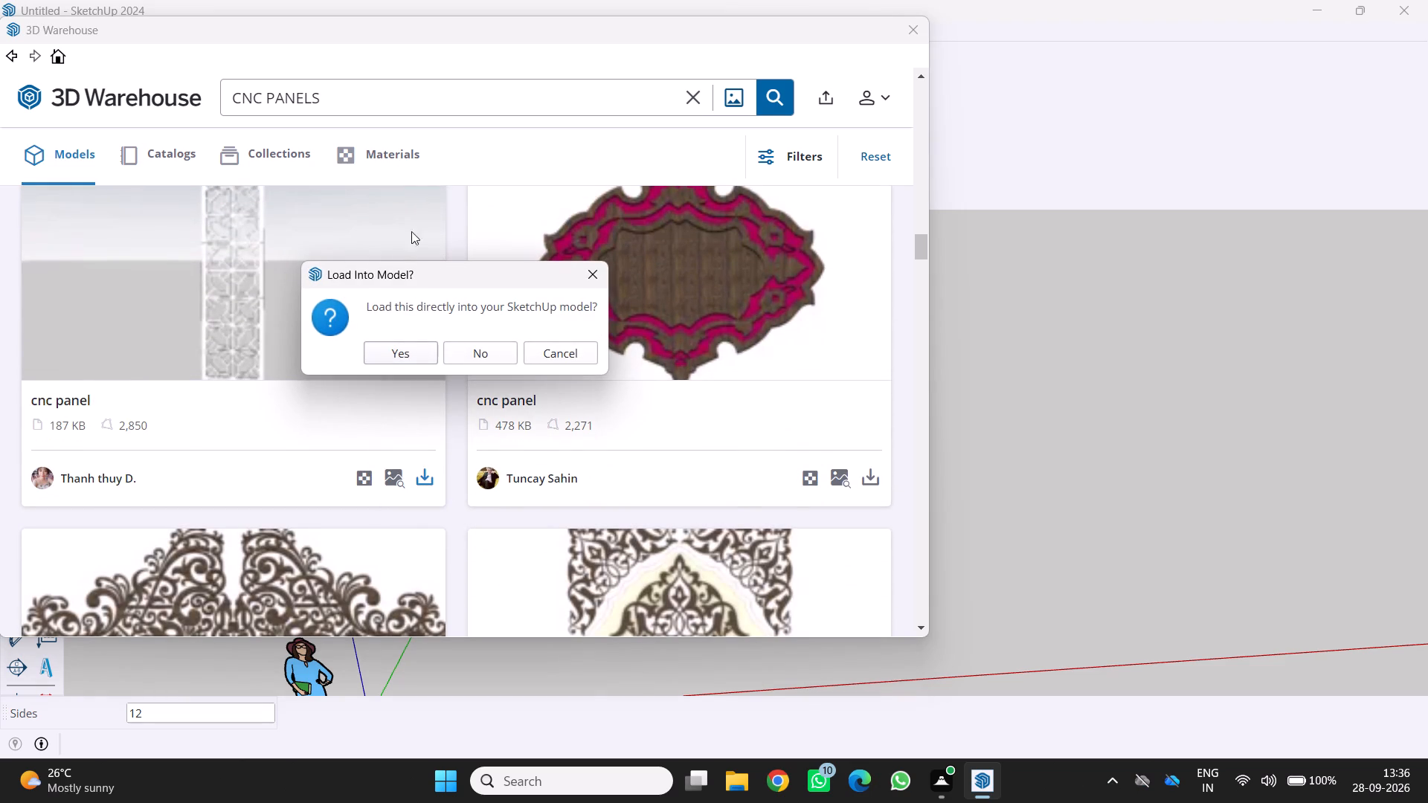
left_click(386, 348)
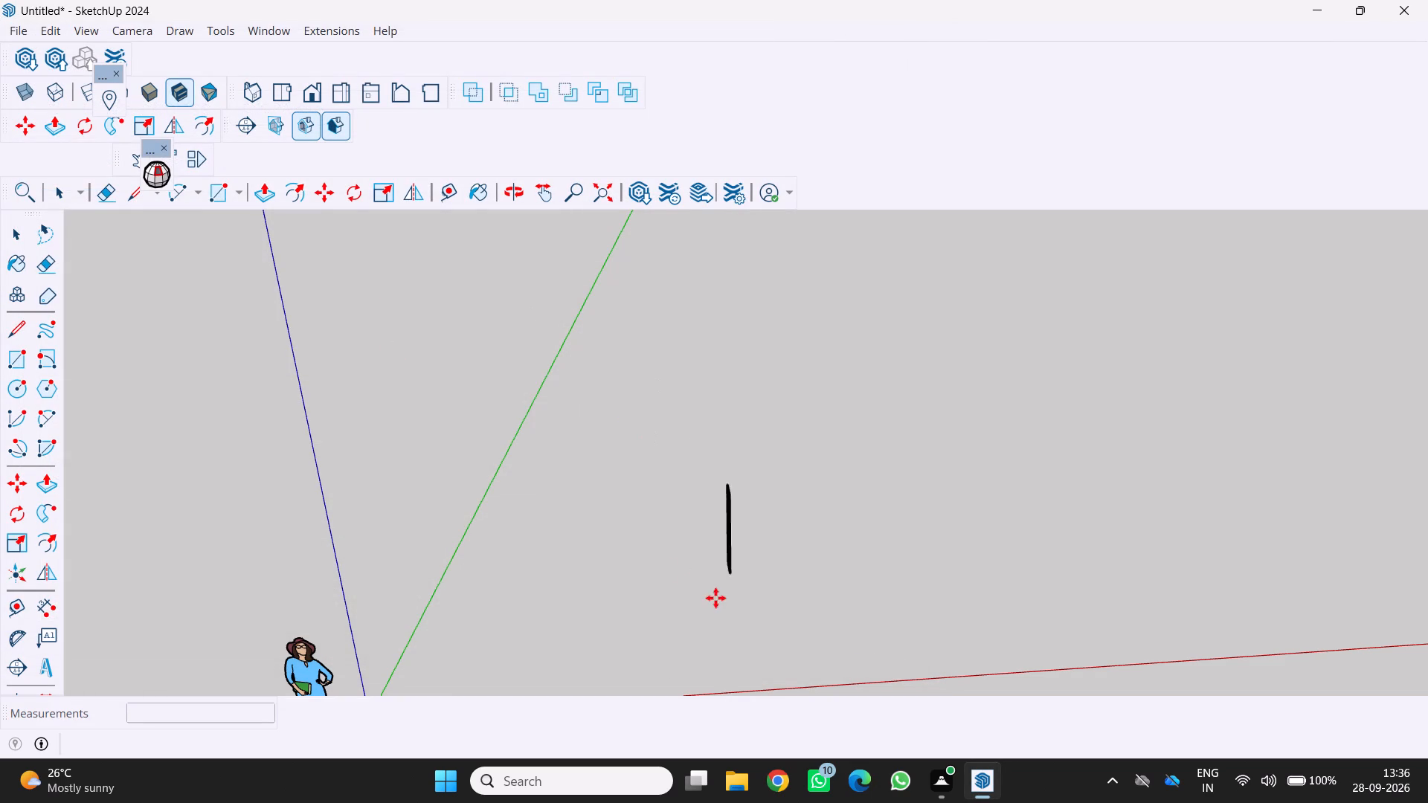
left_click(649, 578)
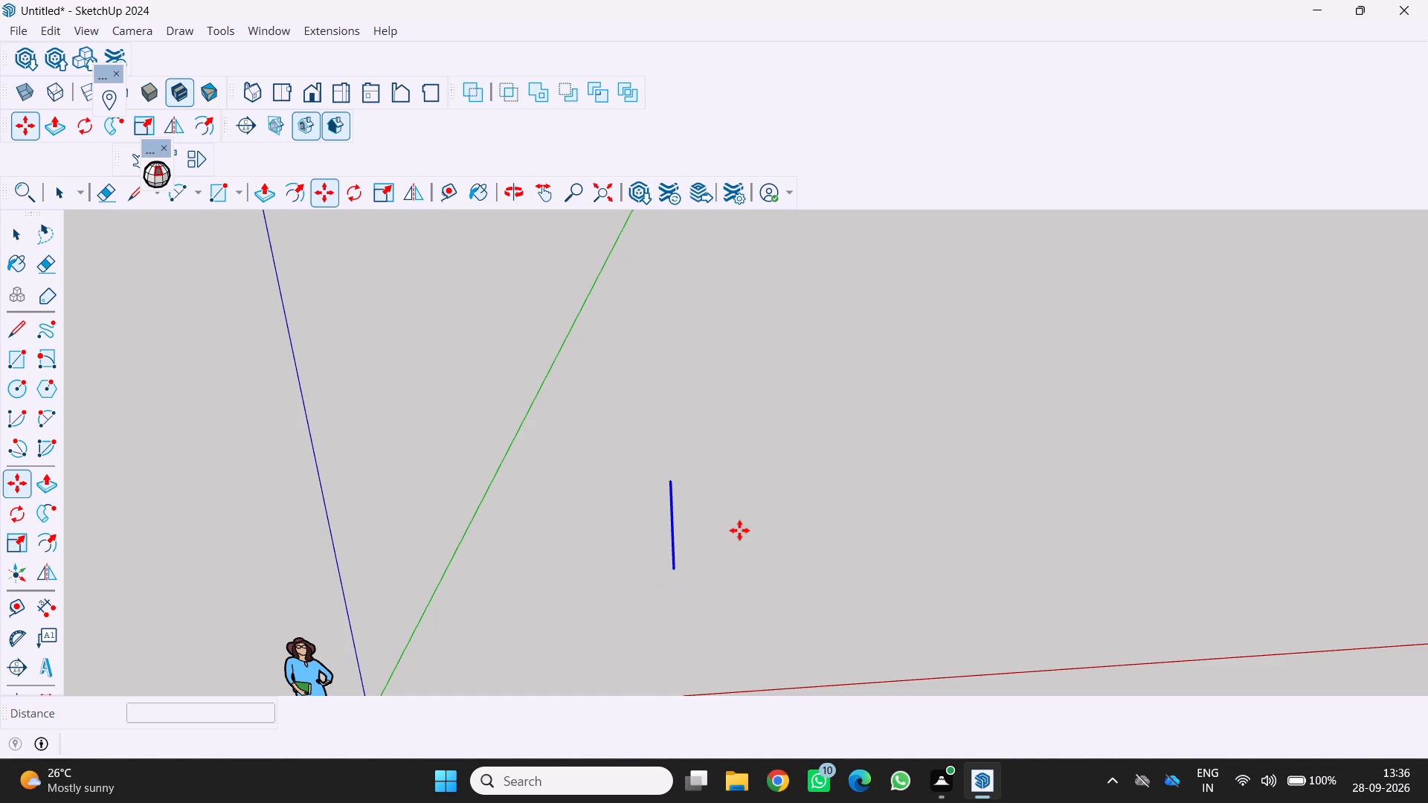
Examine the placed CNC panel's perforated pattern from several angles and close up.
middle_click_drag(739, 530, 908, 491)
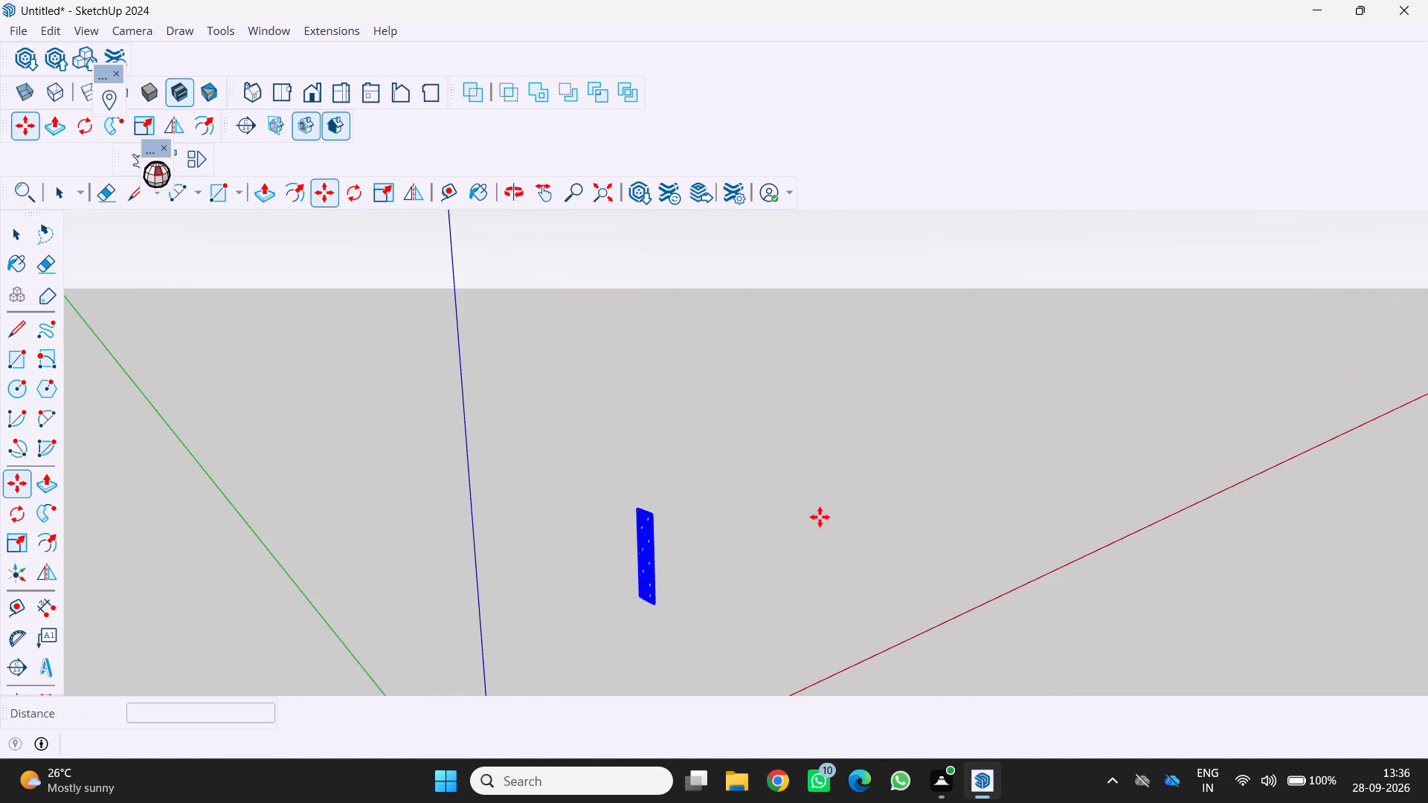
middle_click_drag(801, 530, 629, 558)
scroll(742, 512, "up", 1)
middle_click_drag(742, 512, 620, 495)
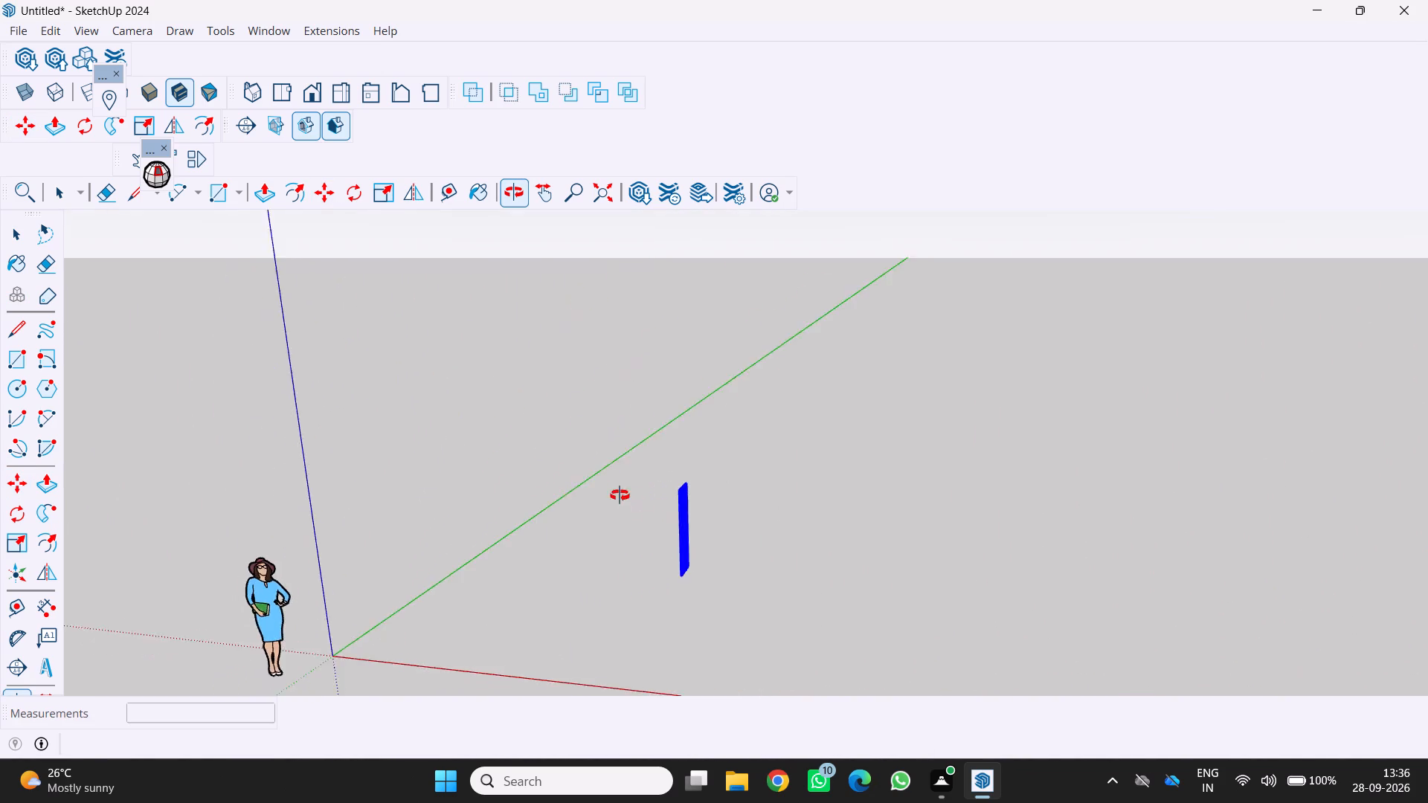
middle_click_drag(620, 495, 582, 473)
scroll(582, 473, "up", 1)
scroll(1113, 636, "up", 3)
scroll(674, 524, "up", 9)
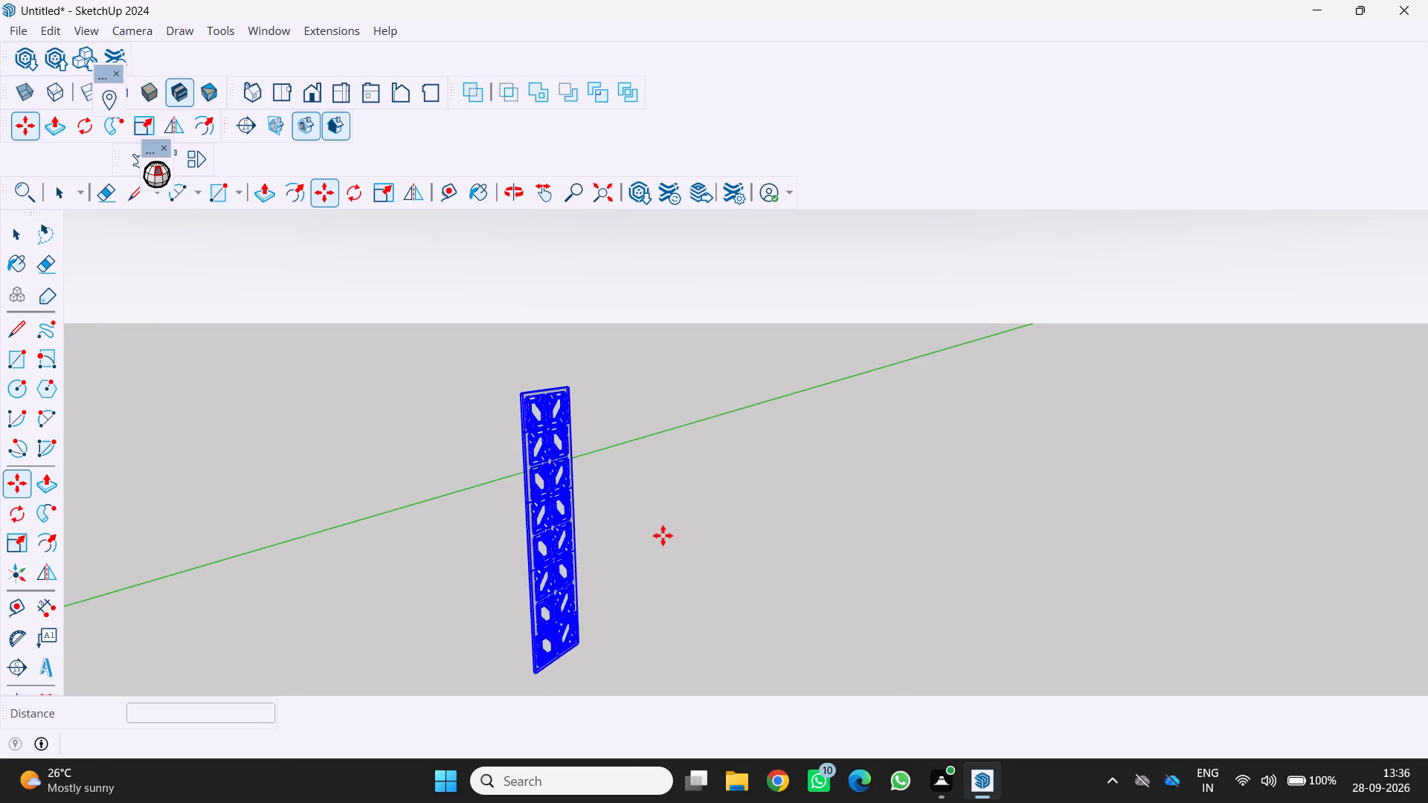
scroll(663, 541, "up", 4)
key("Escape")
scroll(663, 541, "down", 11)
Rotate the CNC panel 90 degrees about the vertical axis, pivoting at its base.
key("q")
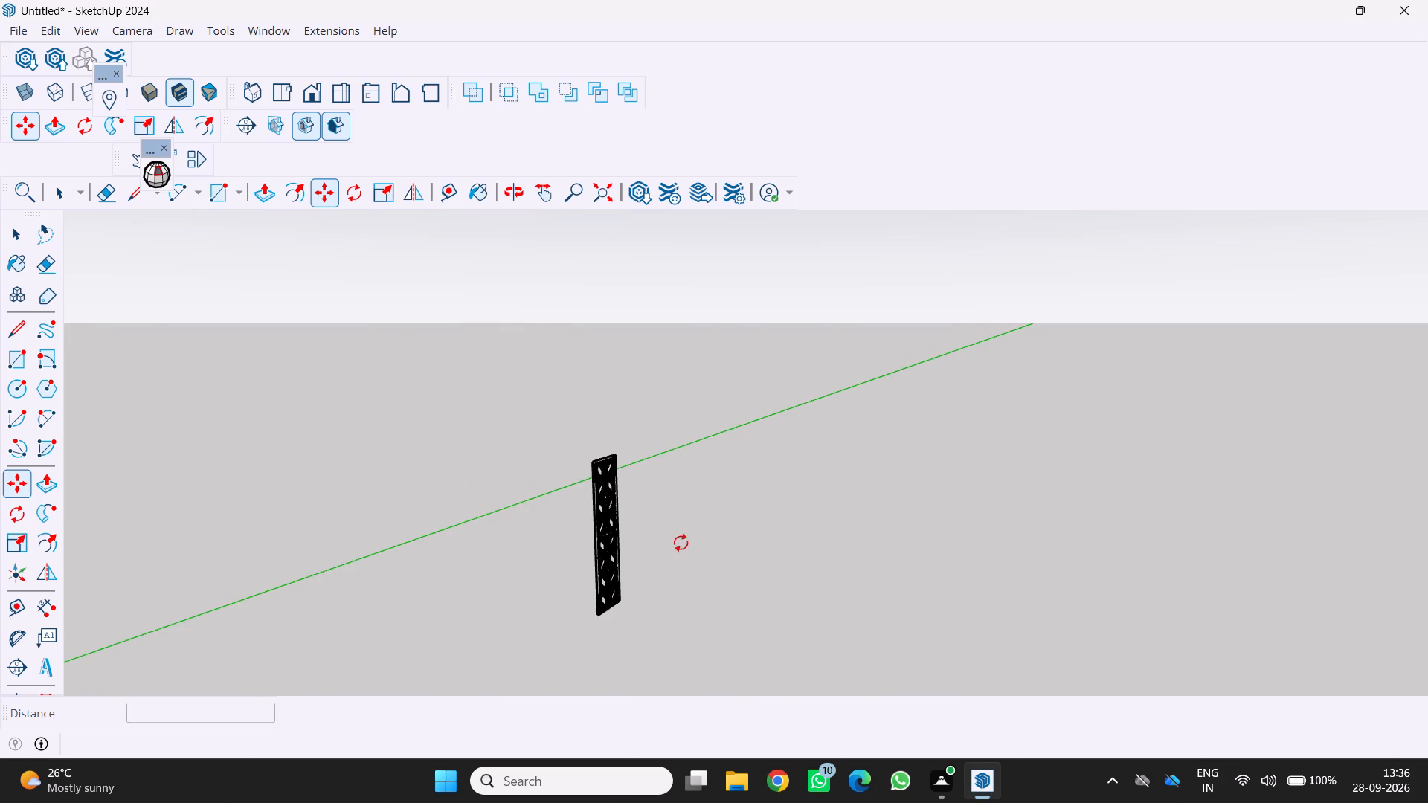
scroll(681, 543, "down", 1)
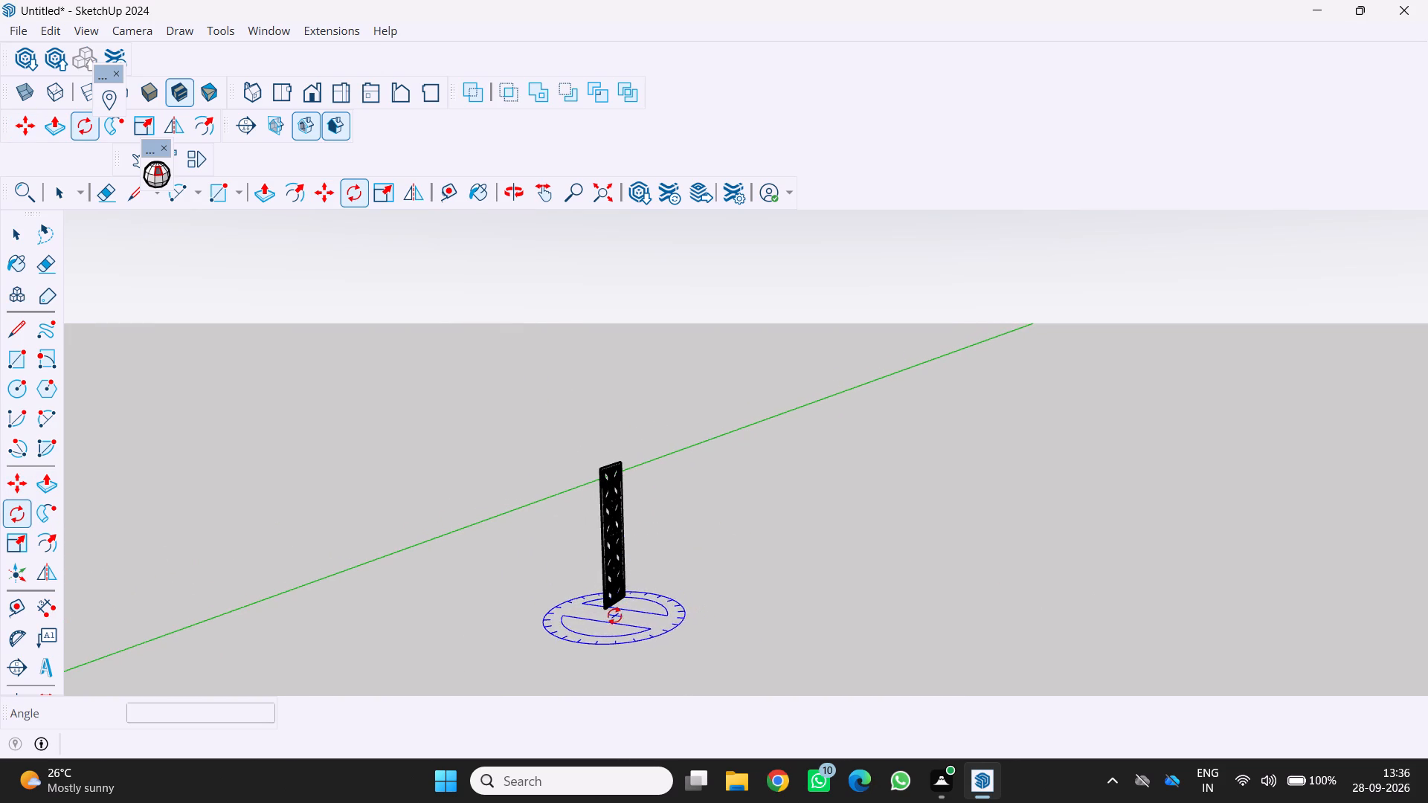
left_click(600, 607)
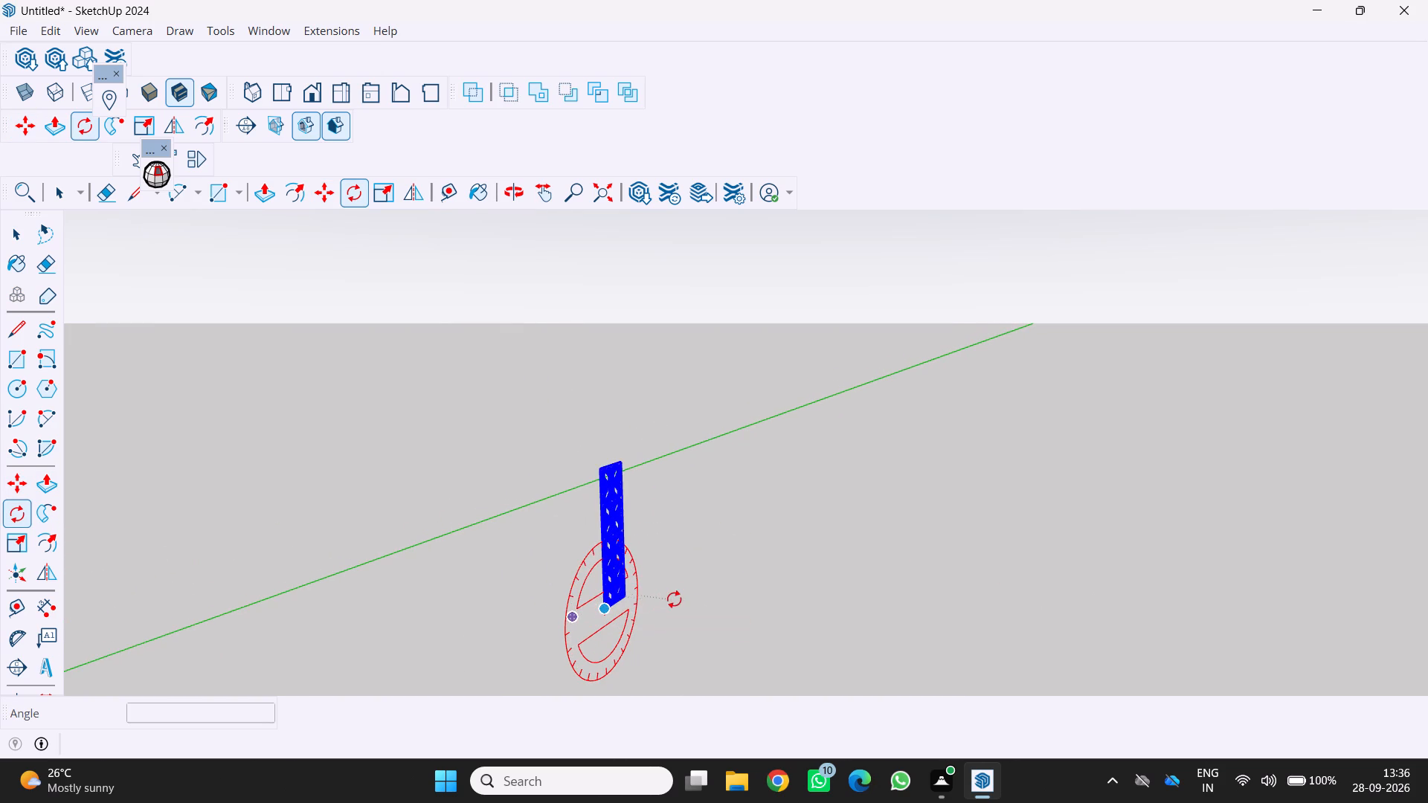
key("Escape")
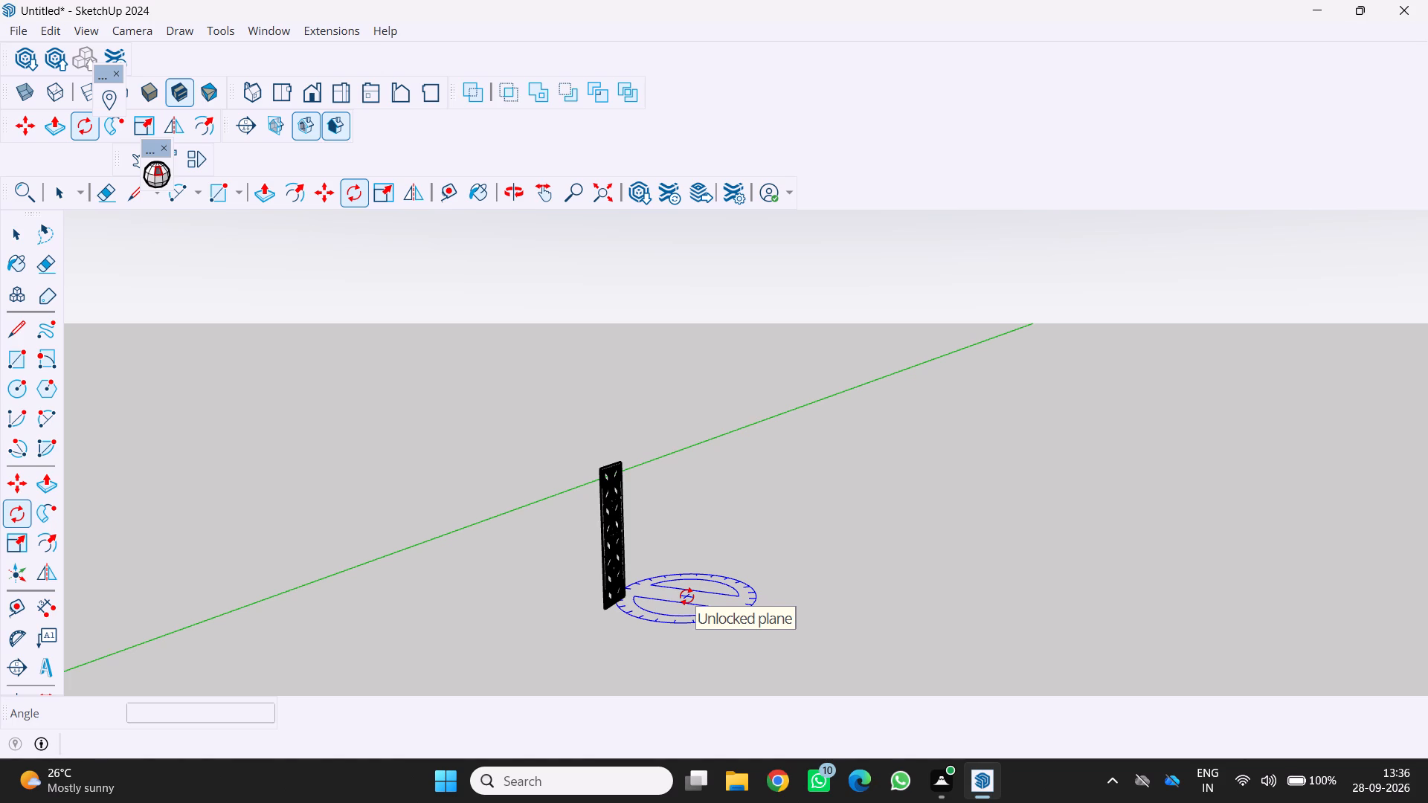
key("Up")
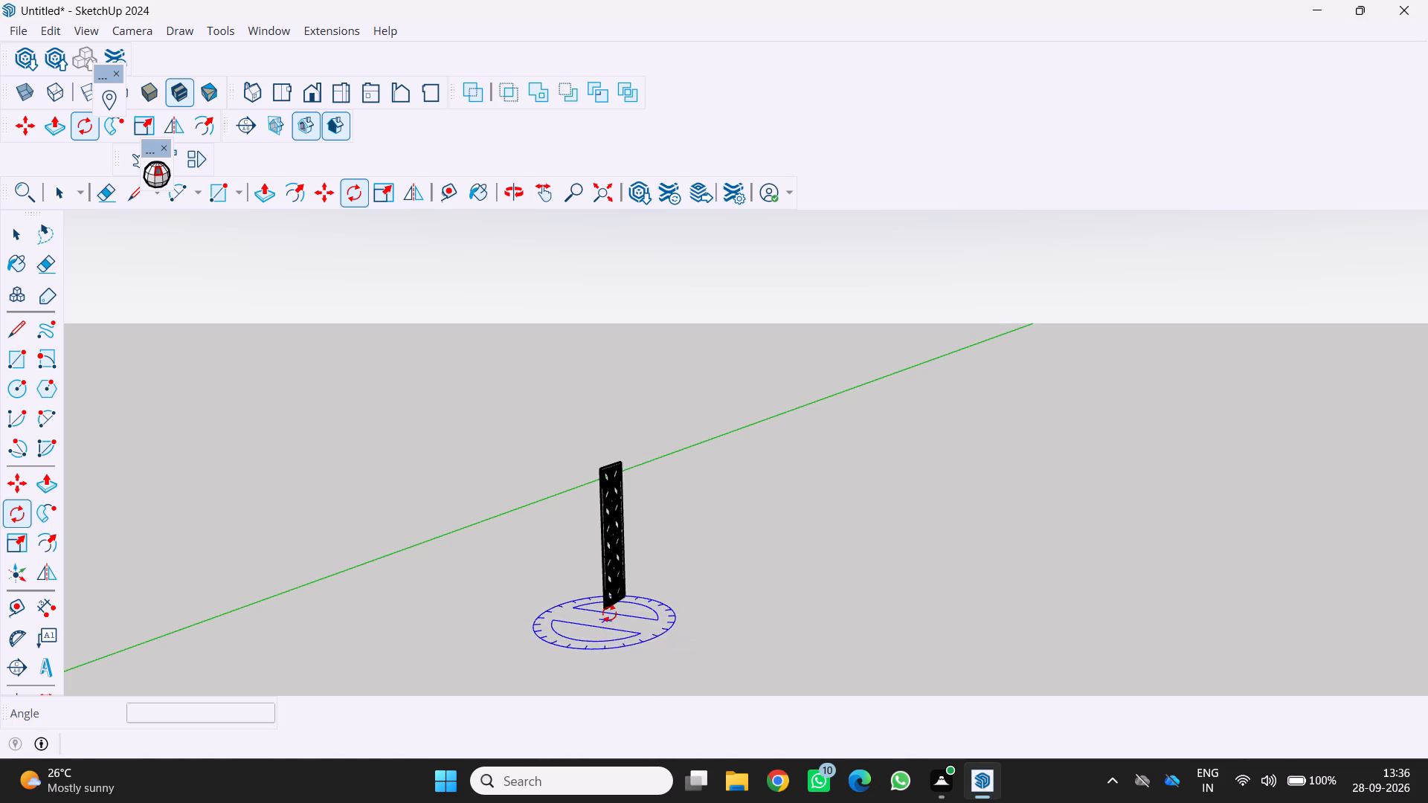
left_click(609, 606)
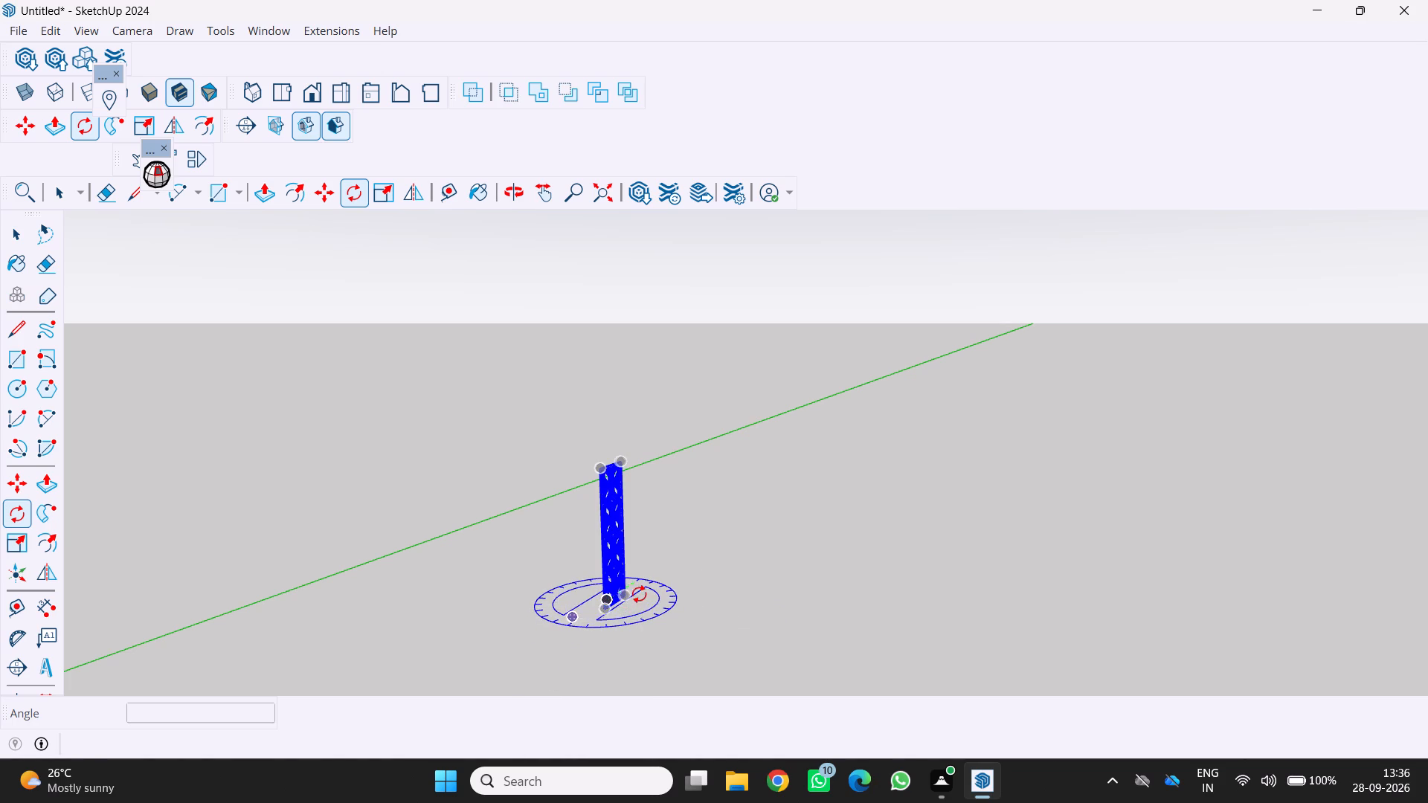
scroll(628, 598, "up", 2)
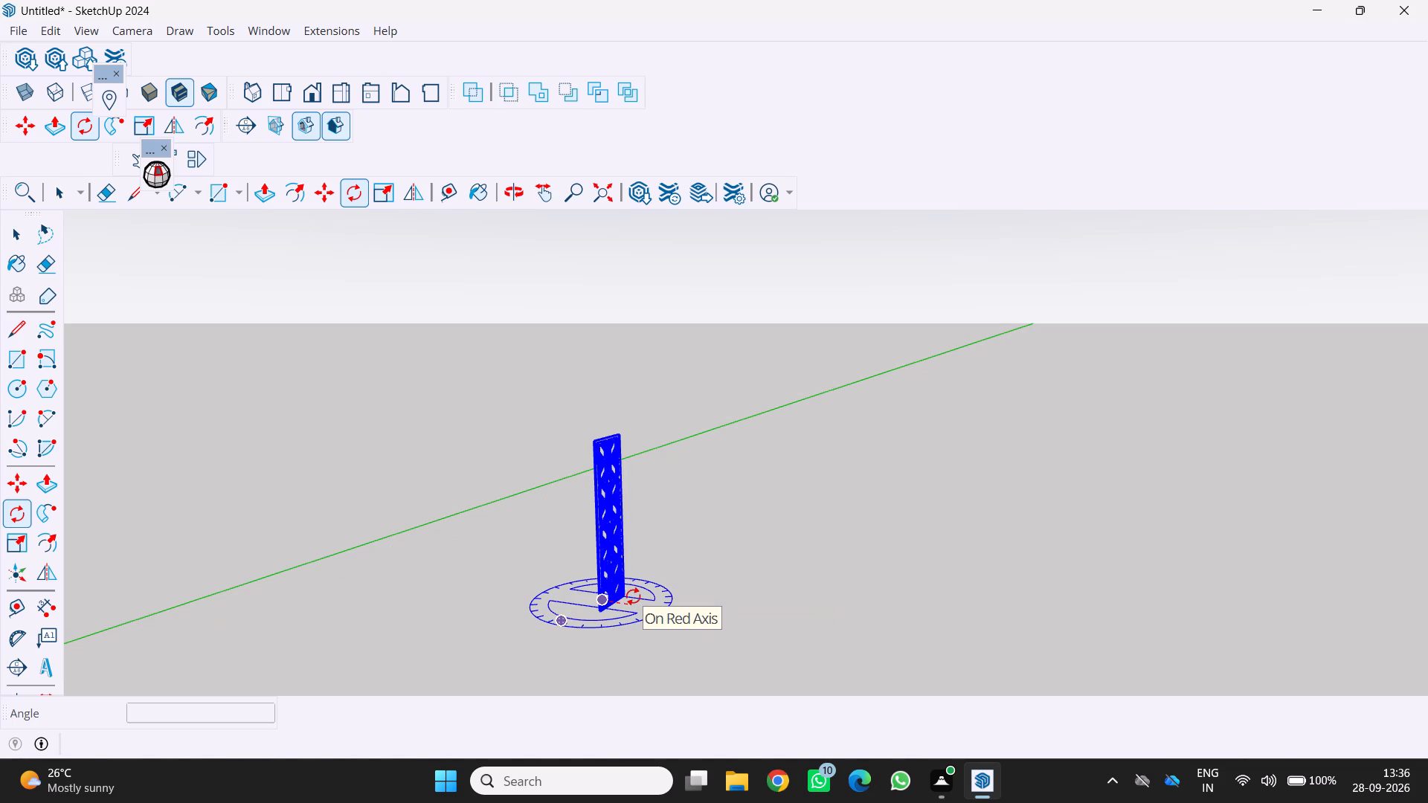
type("90")
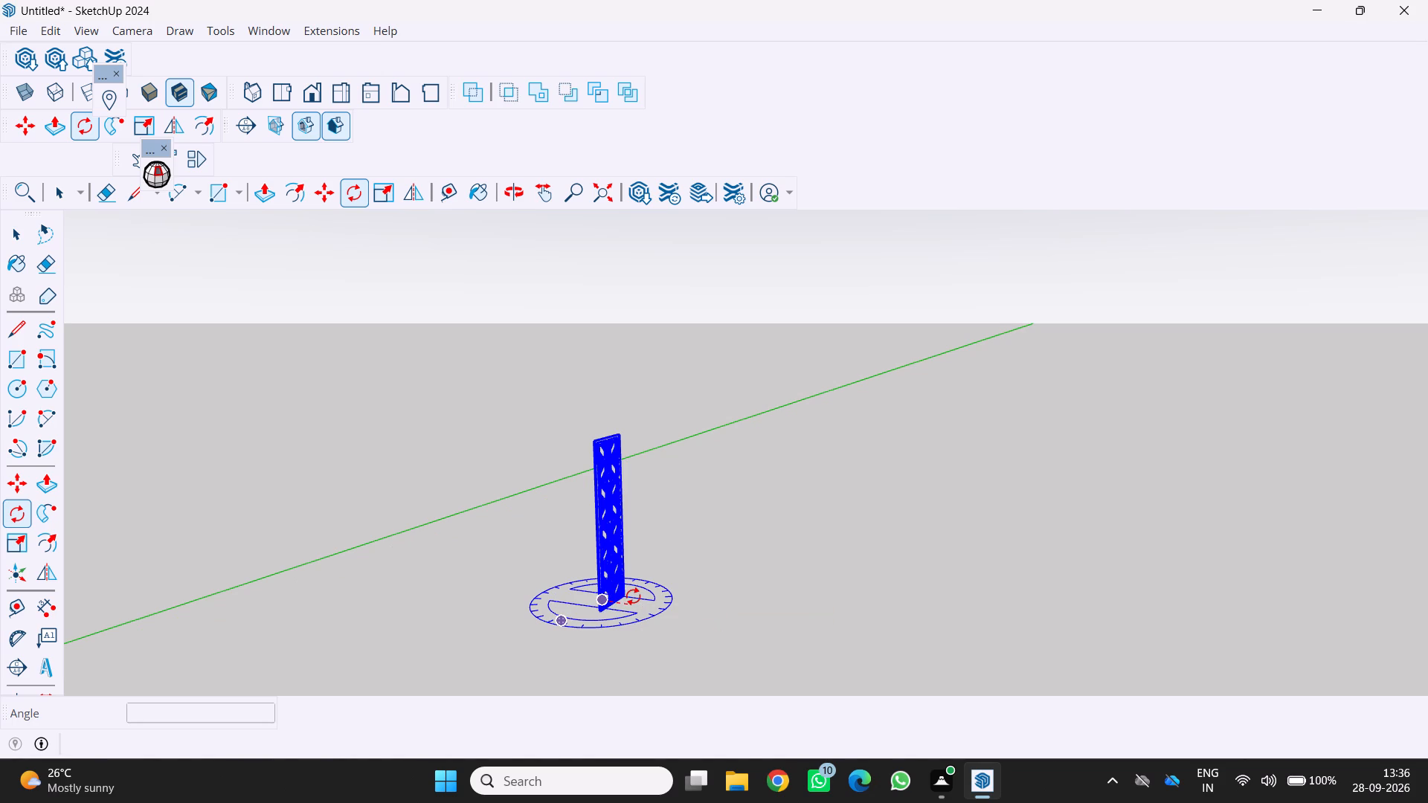
key("Return")
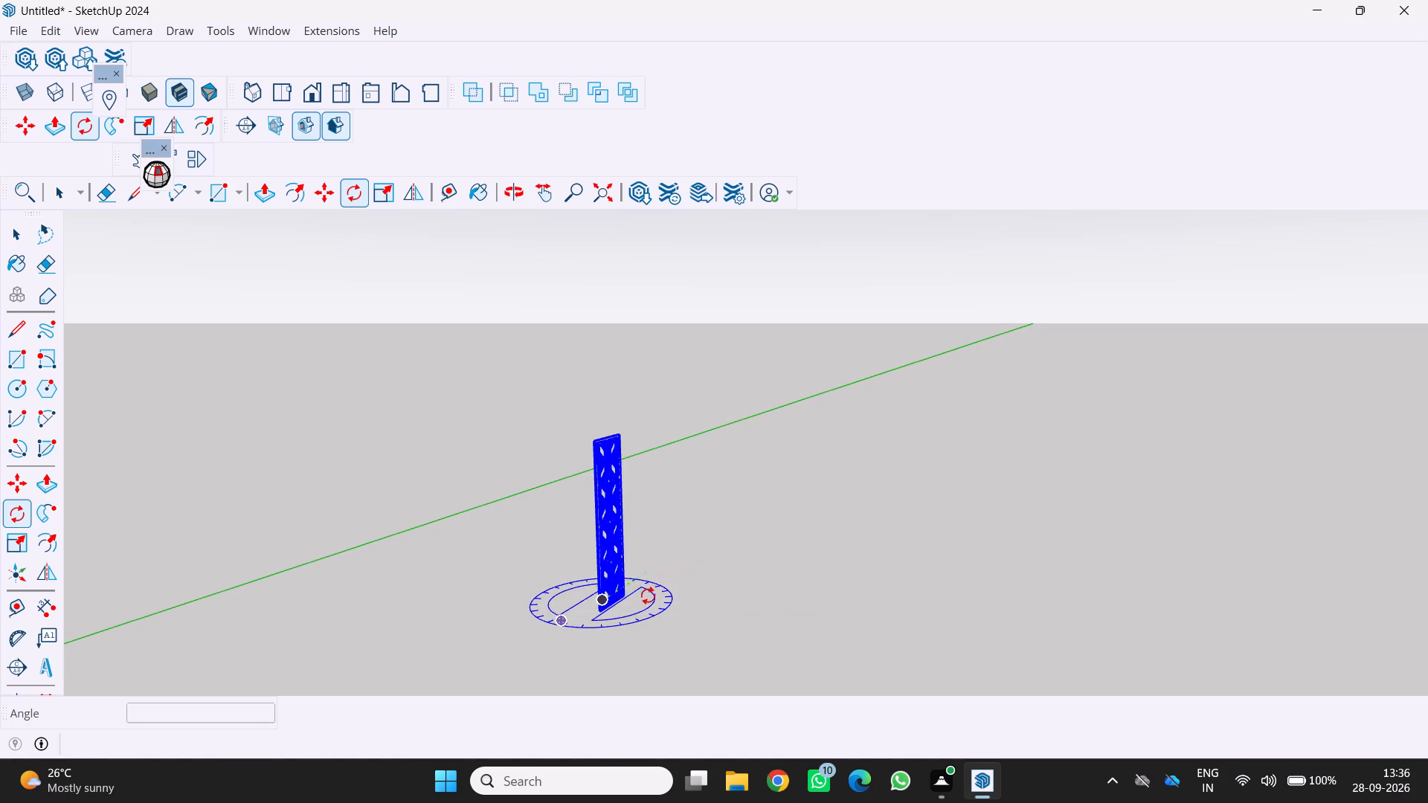
scroll(647, 596, "up", 6)
left_click(617, 594)
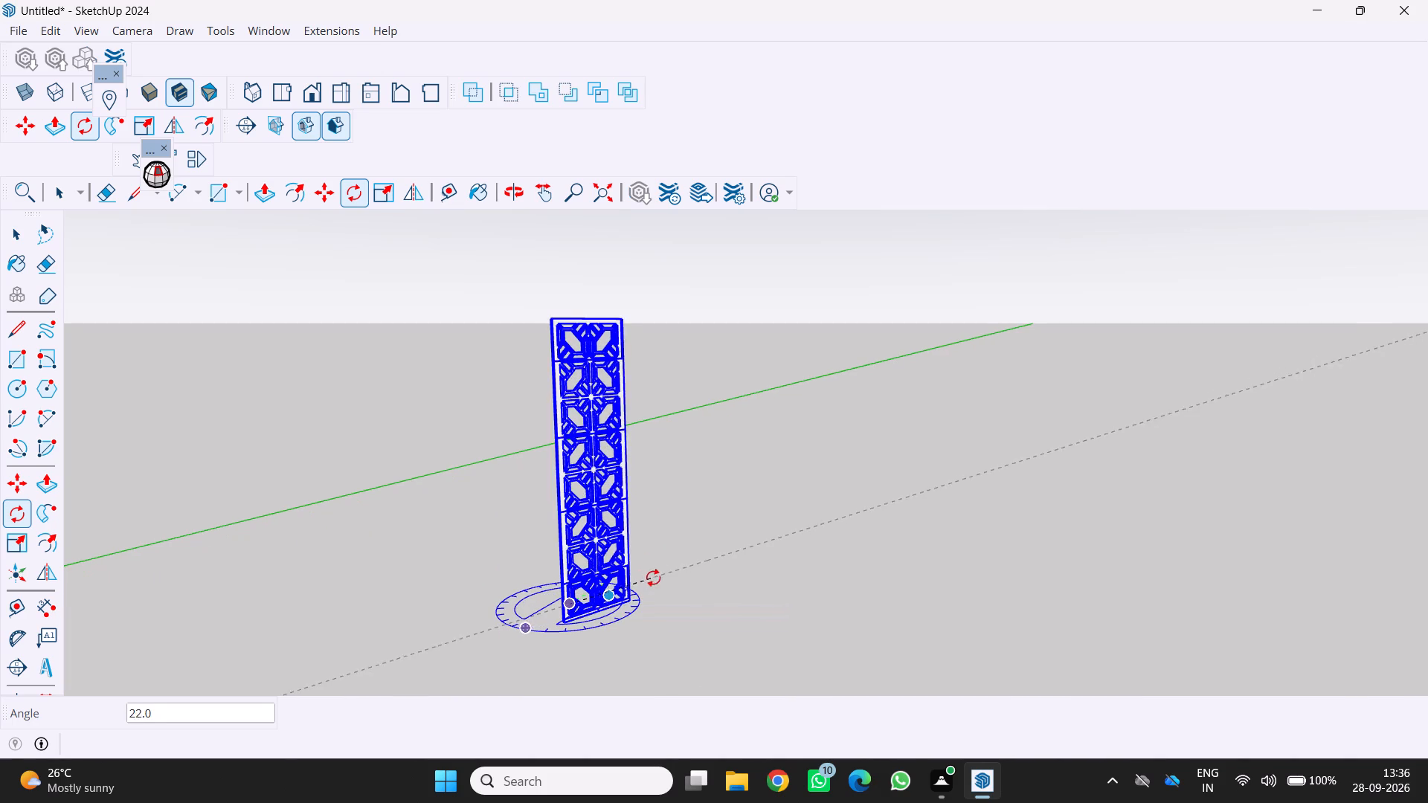
type("90")
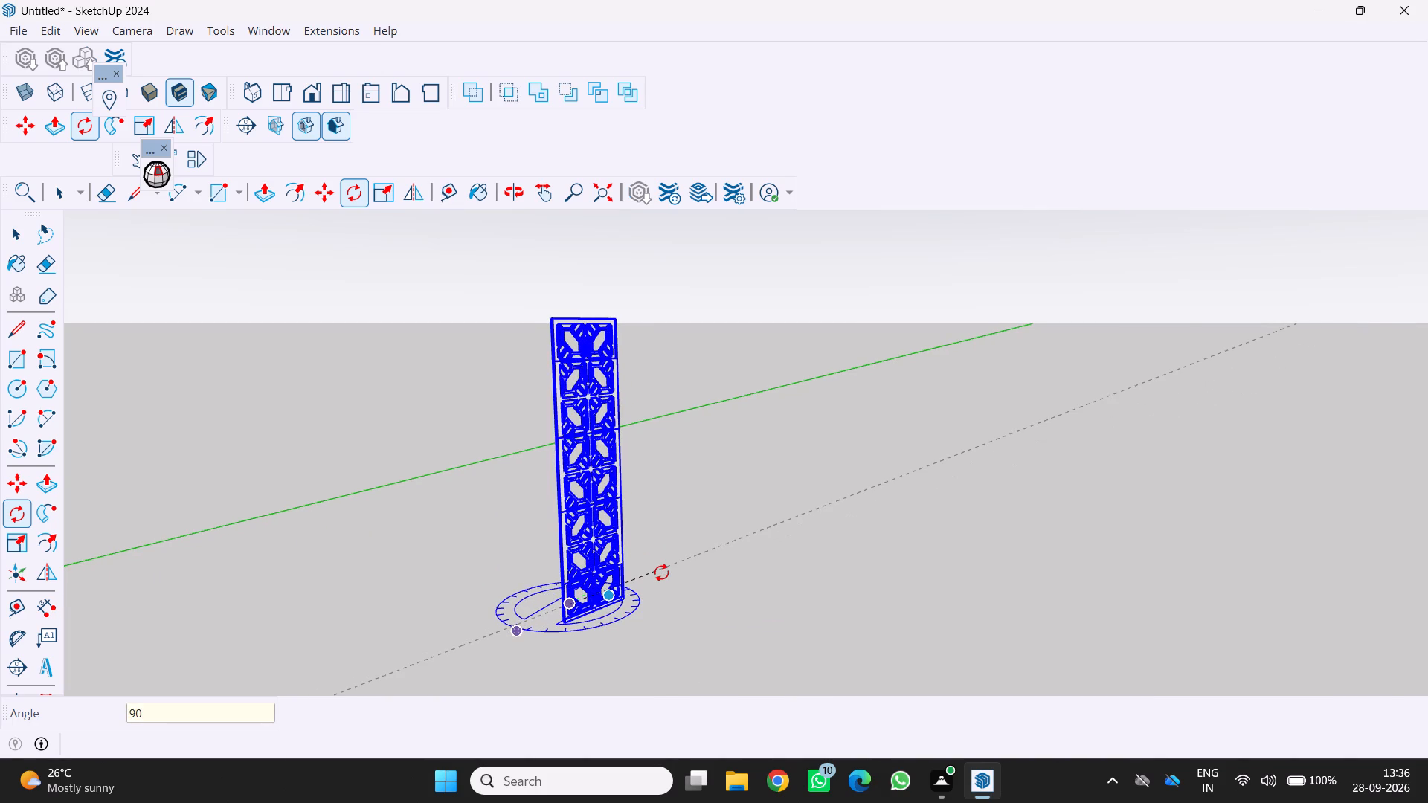
key("Return")
scroll(633, 630, "down", 4)
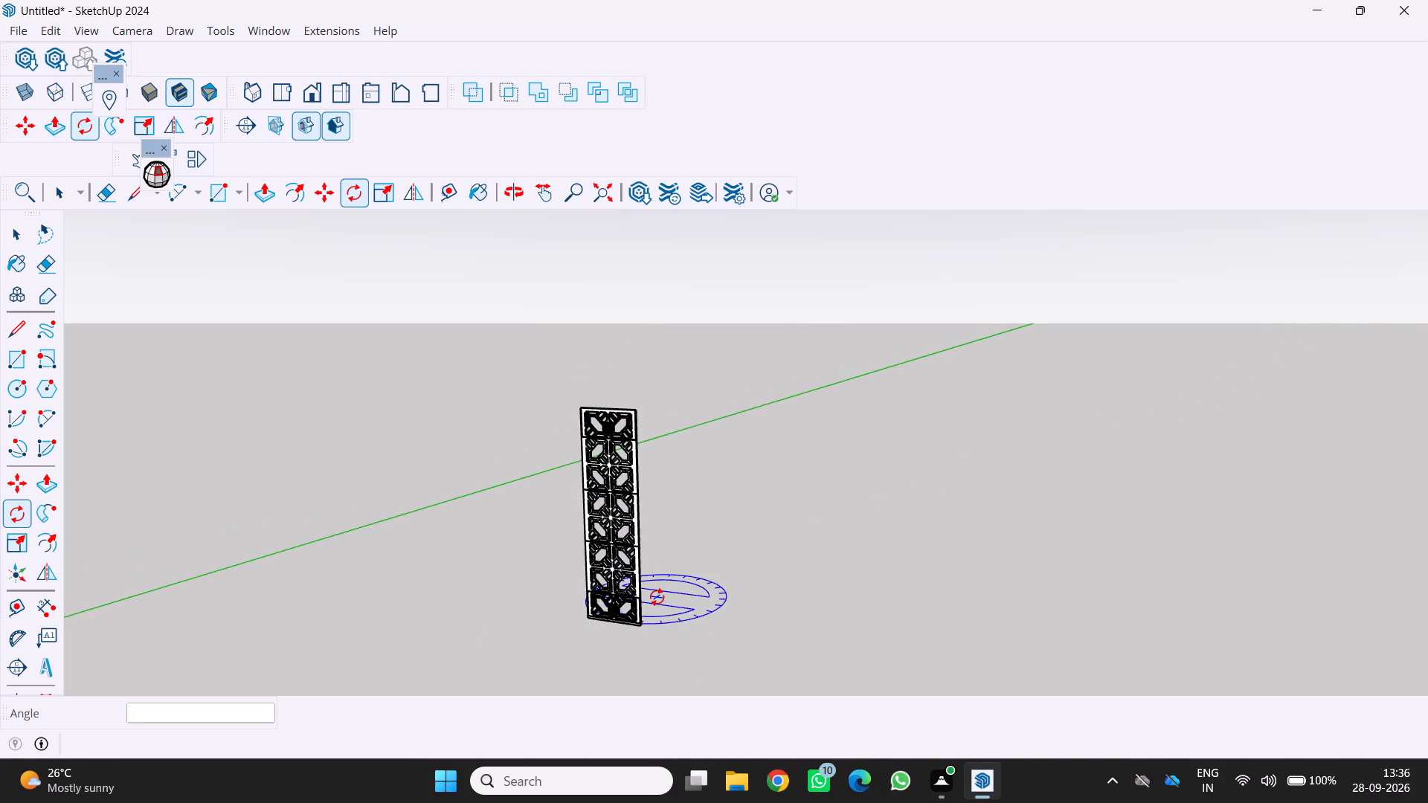
scroll(783, 497, "down", 3)
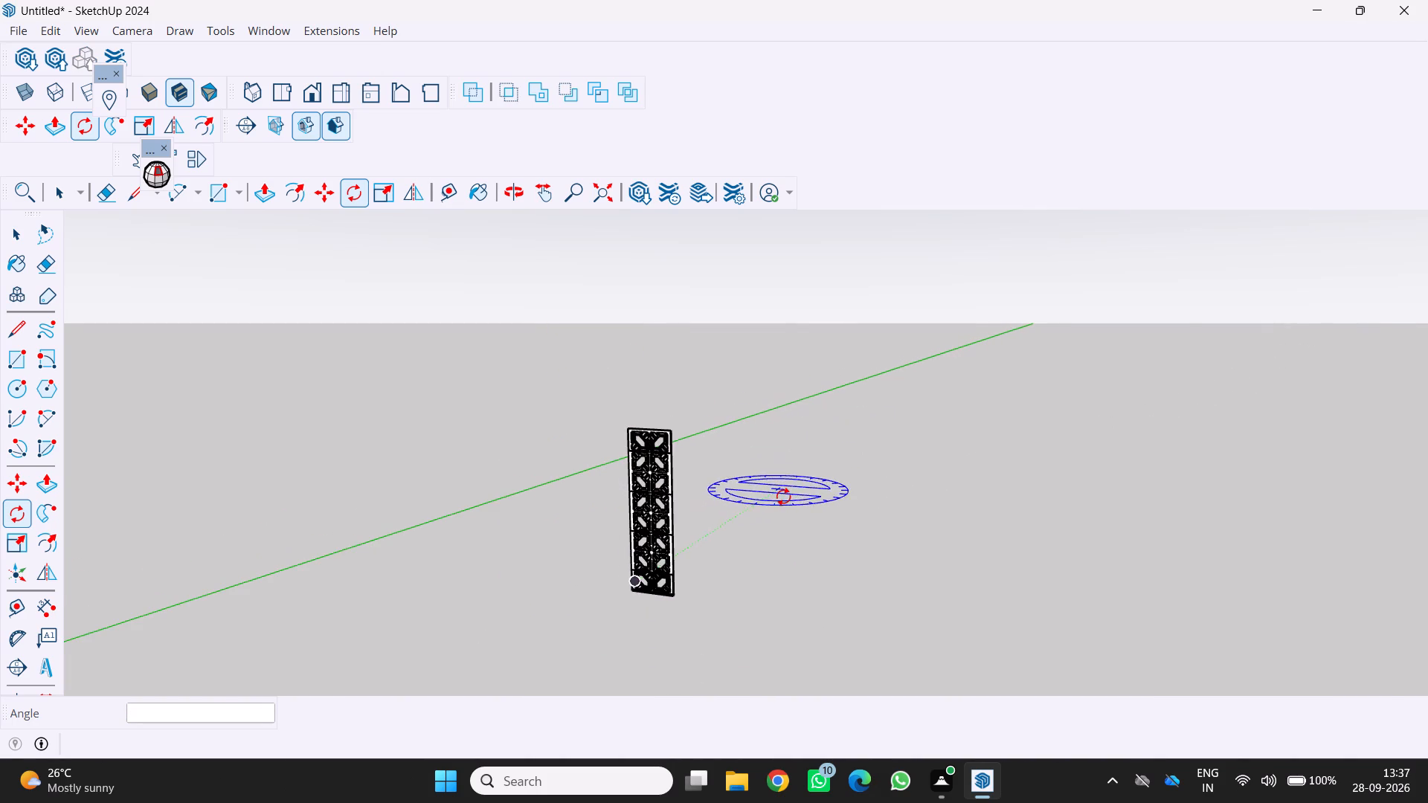
Rotate the panel 90 degrees about the red axis from its top corner, laying it flat.
middle_click_drag(826, 521, 956, 517)
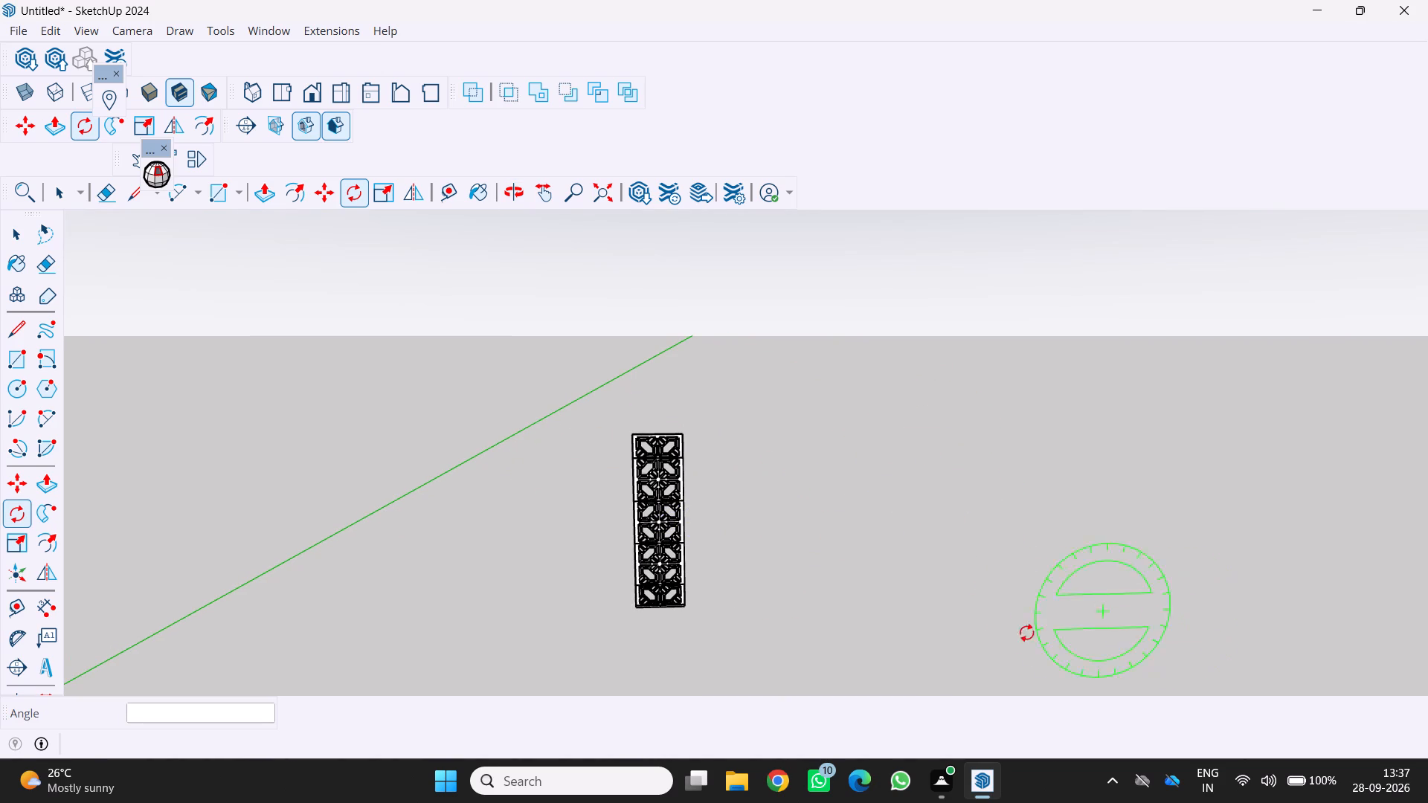
left_click(681, 432)
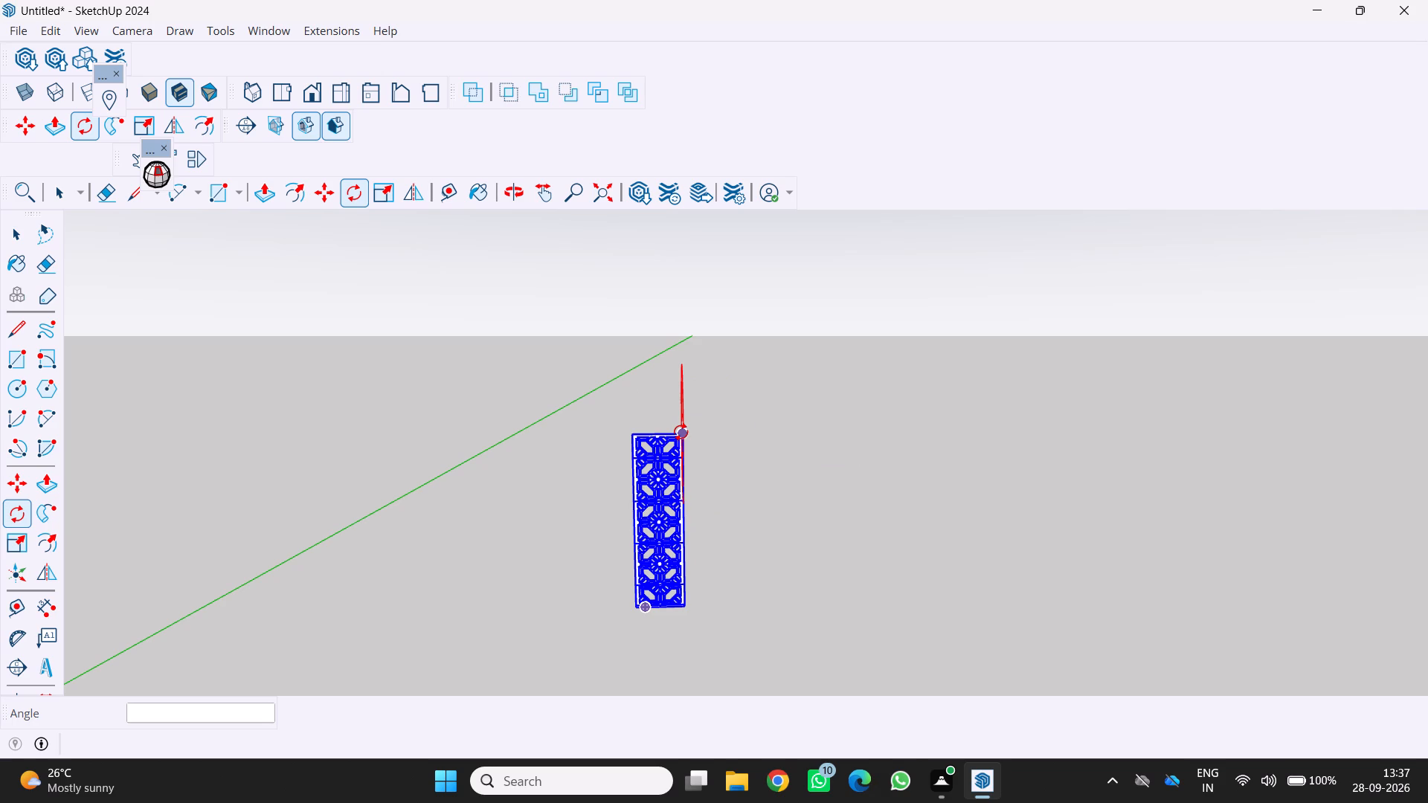
left_click(629, 430)
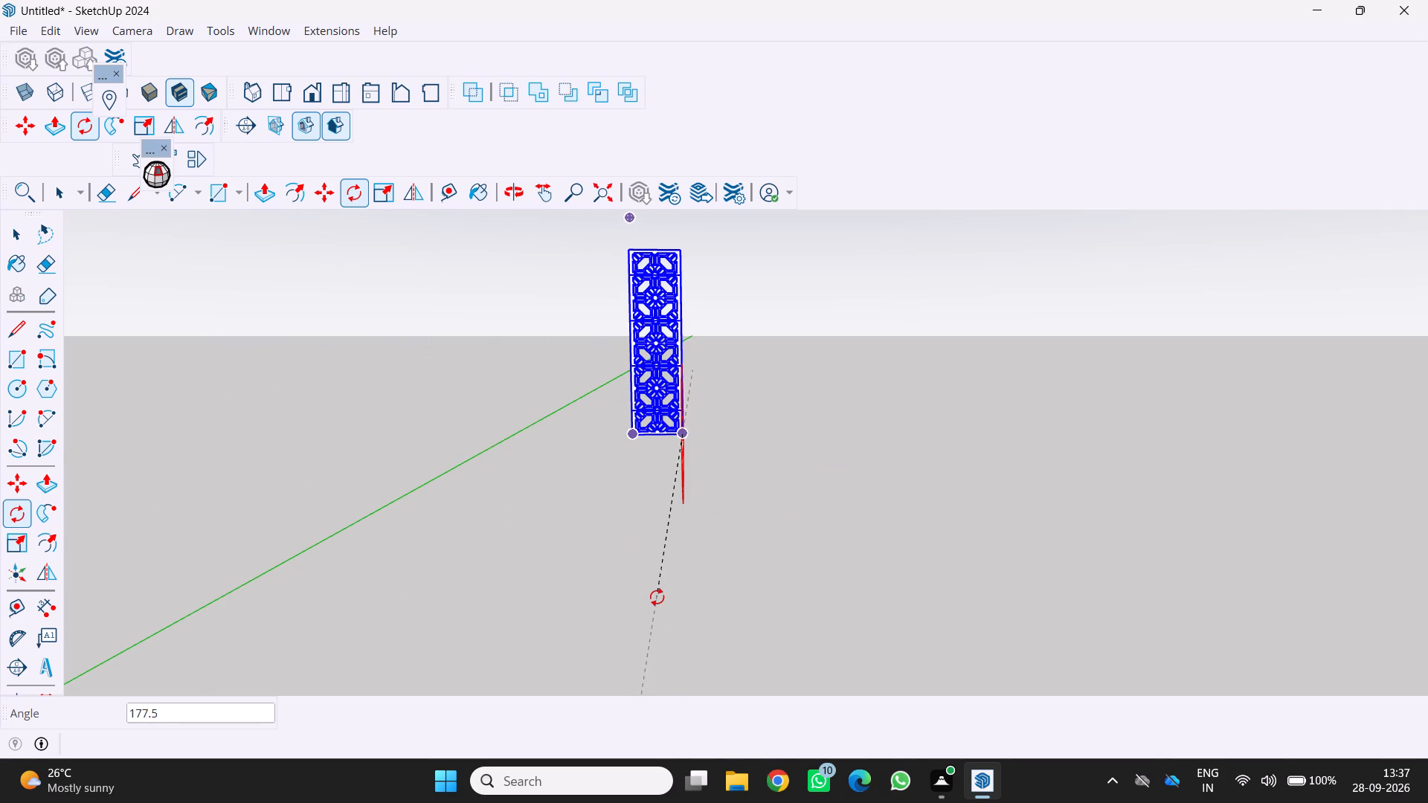
type("90")
key("Return")
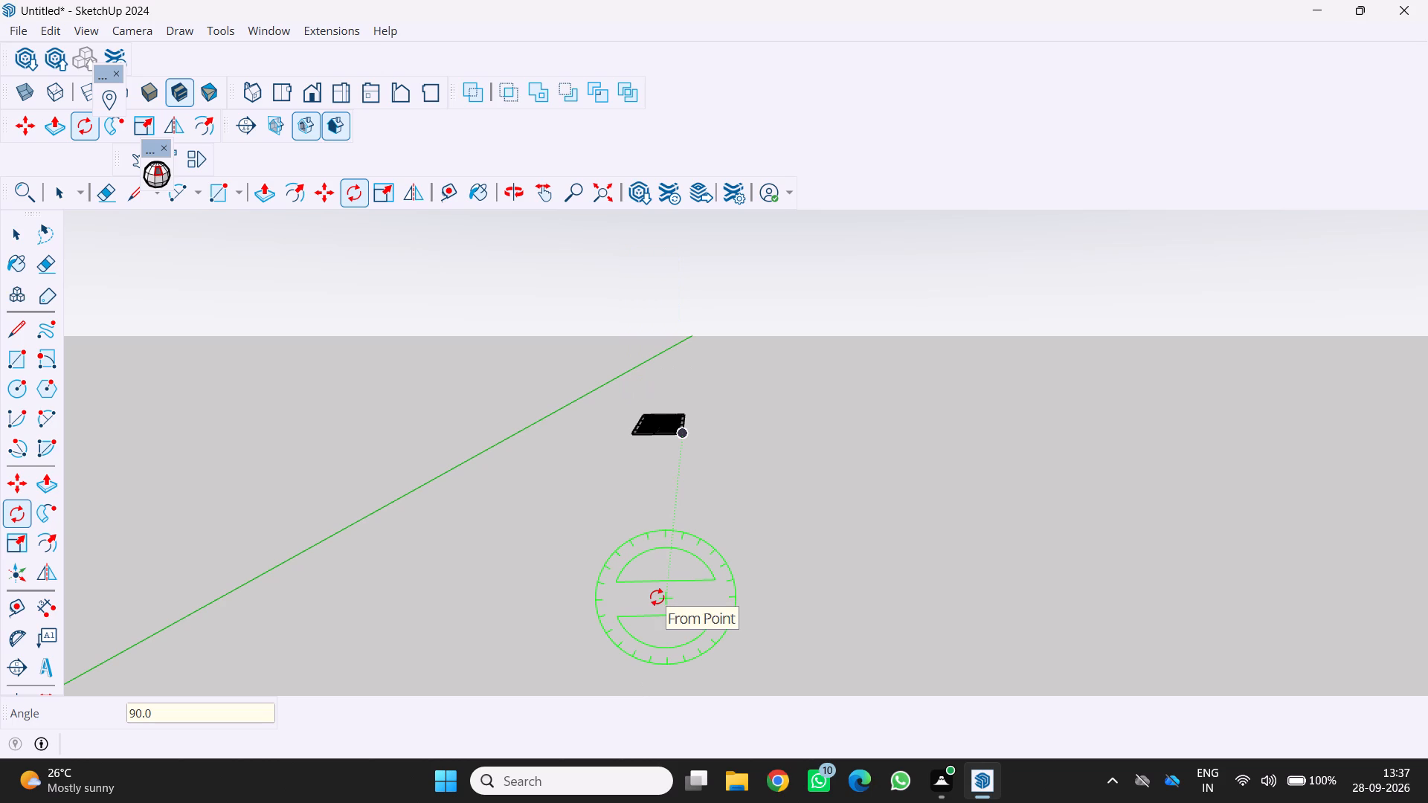
left_click(678, 591)
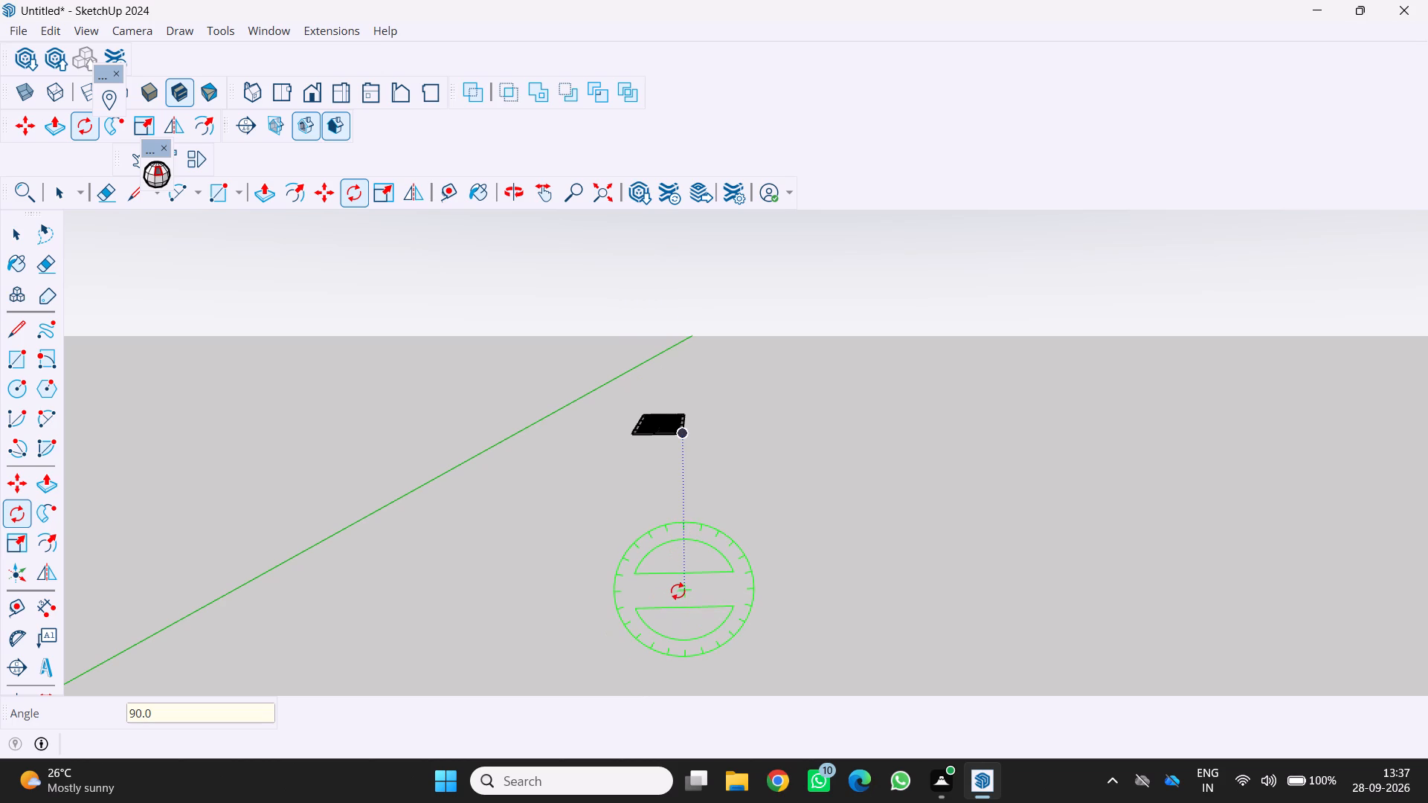
key("space")
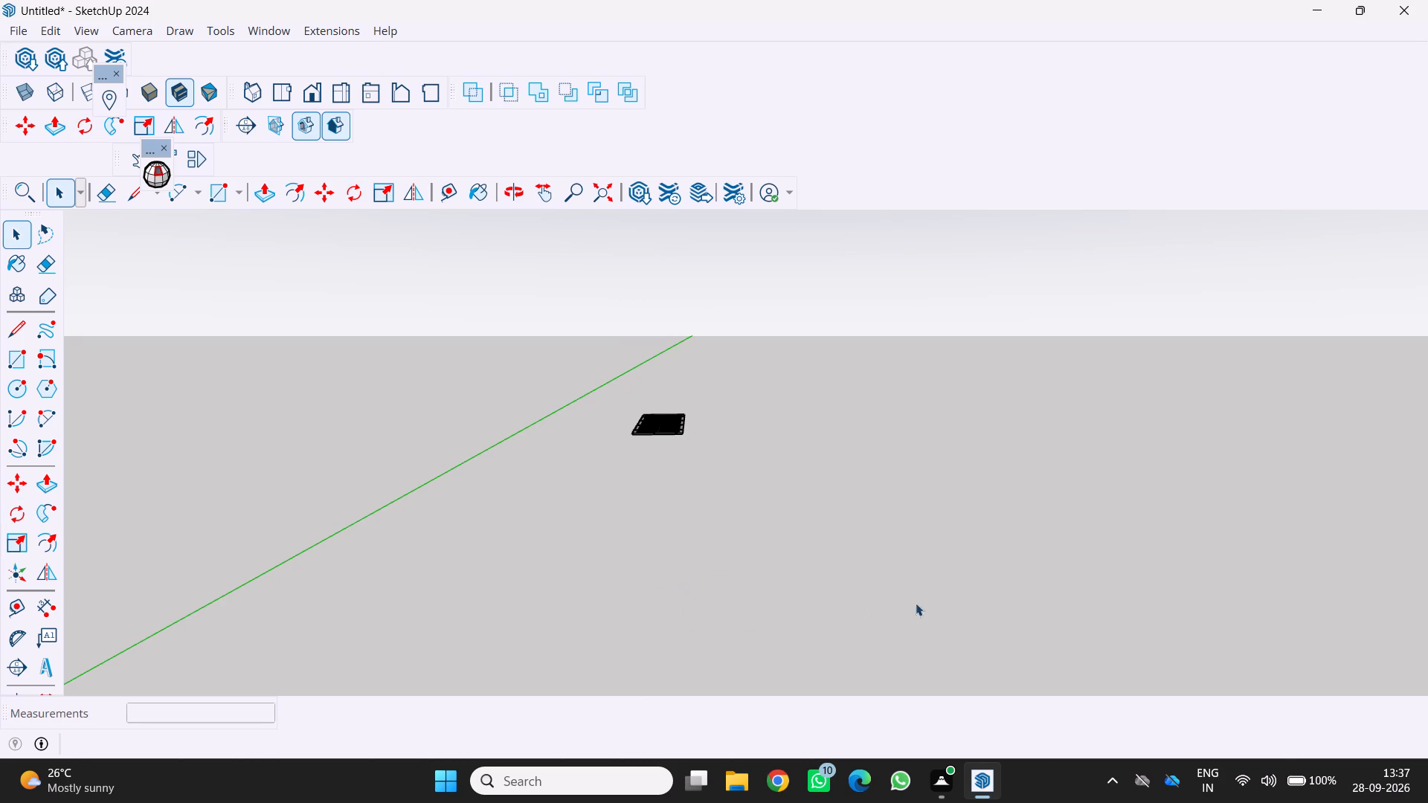
Examine the flat panel's perforated pattern, edges and thickness from above and close up.
middle_click_drag(455, 407, 588, 577)
scroll(617, 538, "down", 1)
scroll(618, 529, "up", 8)
middle_click_drag(718, 501, 794, 461)
scroll(794, 465, "down", 16)
middle_click_drag(901, 540, 891, 535)
scroll(842, 506, "up", 20)
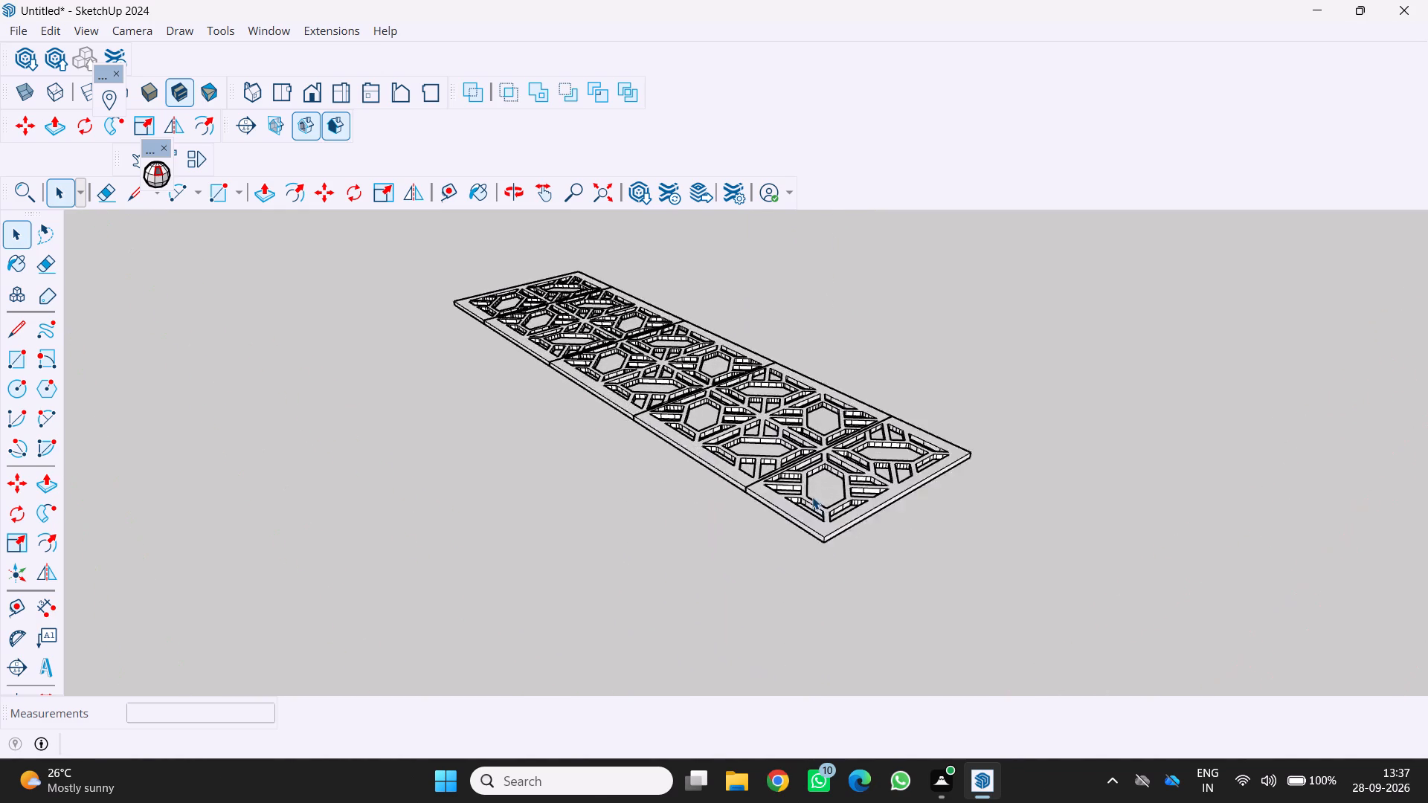
scroll(812, 497, "up", 7)
middle_click_drag(817, 499, 821, 549)
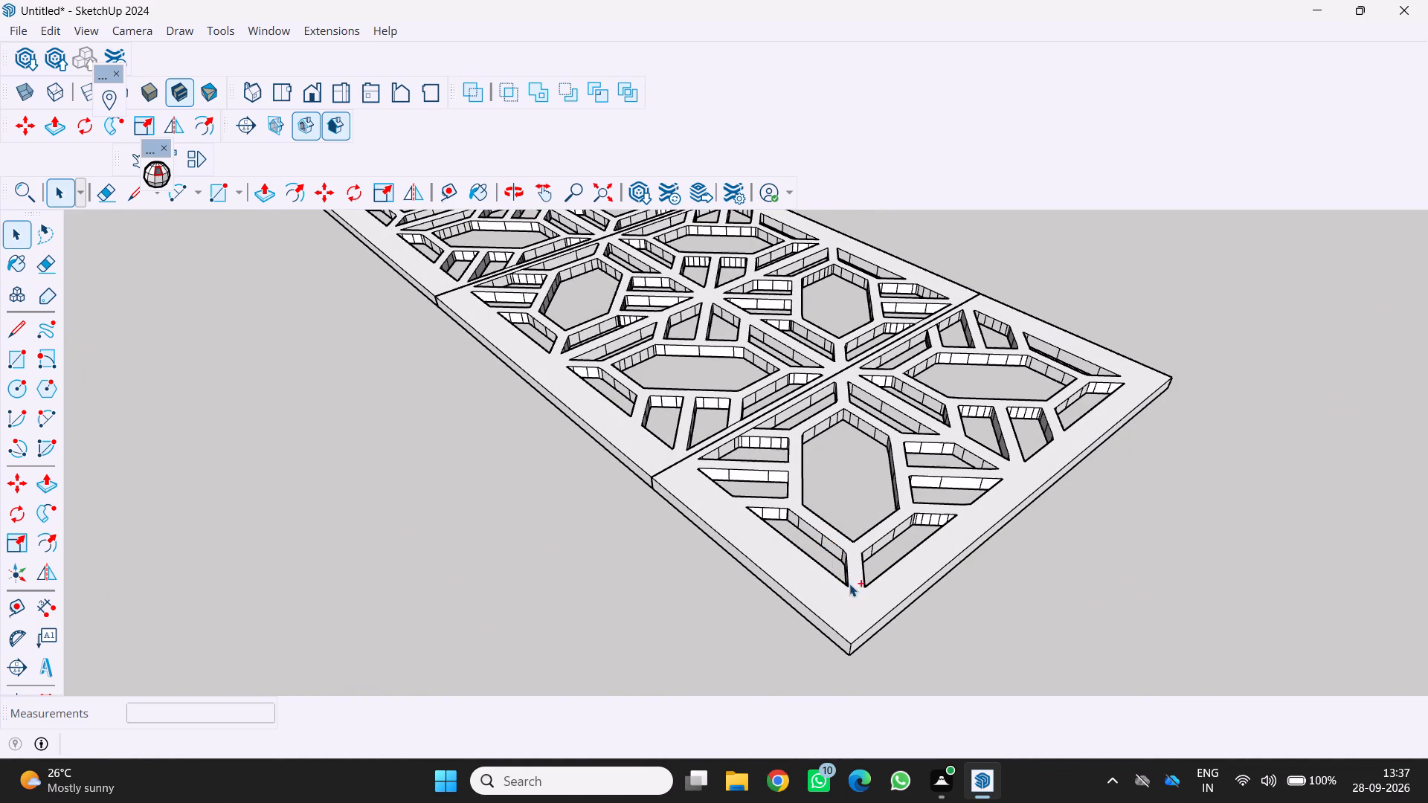
middle_click_drag(901, 607, 988, 688, "shift")
scroll(840, 563, "down", 6, "shift")
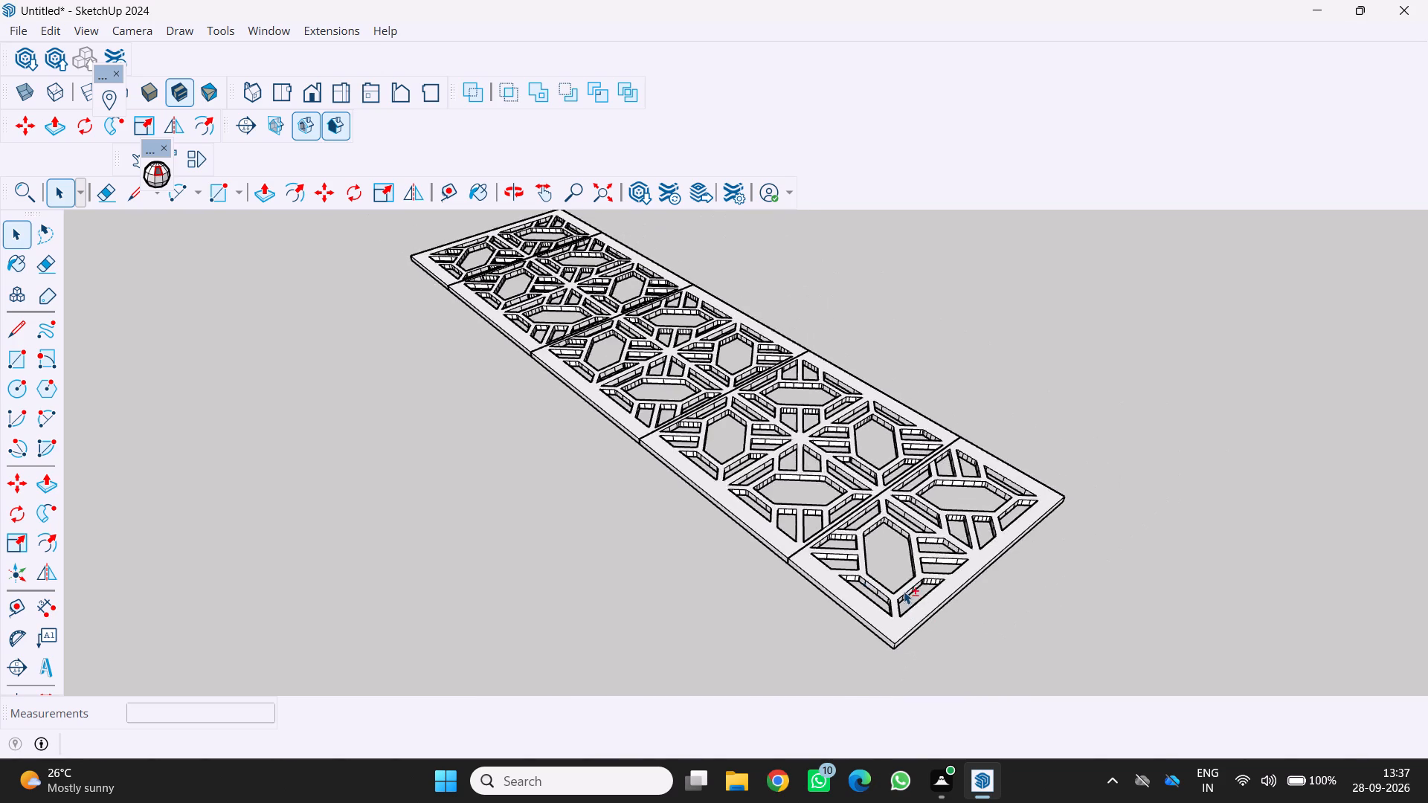
scroll(904, 591, "down", 1, "shift")
middle_click_drag(912, 616, 981, 700, "shift")
scroll(594, 513, "up", 4)
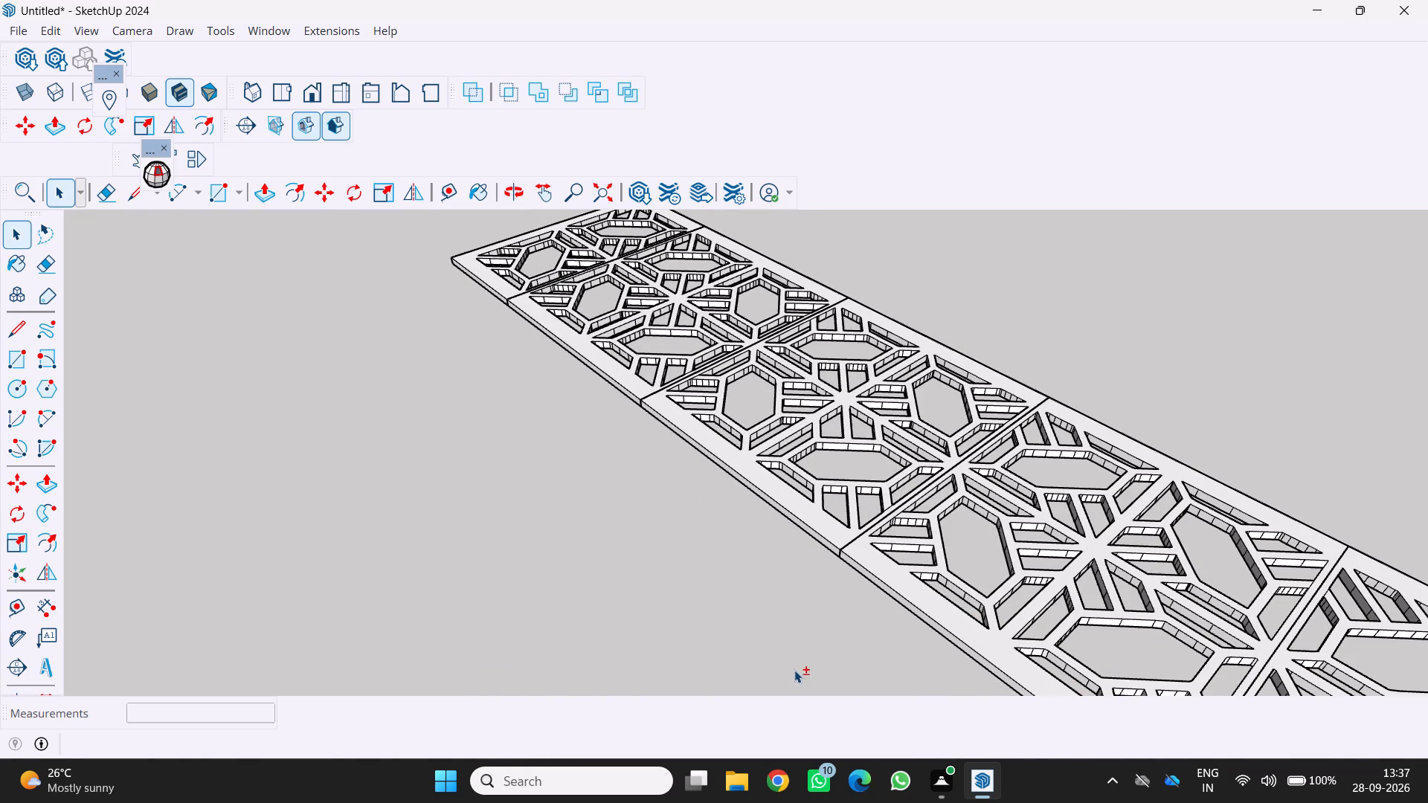
middle_click_drag(792, 621, 829, 684, "shift")
scroll(646, 462, "down", 7)
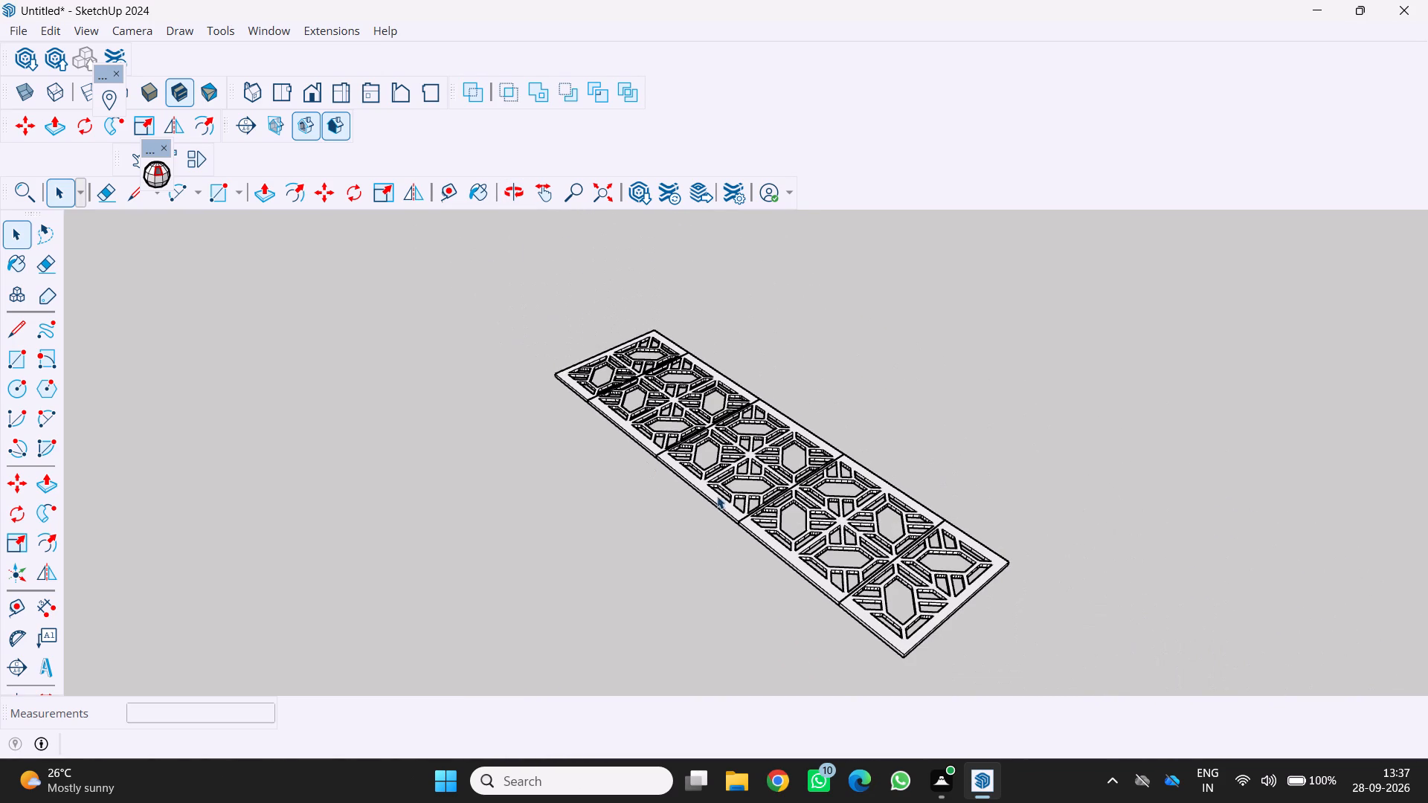
Open the panel's nested groups down to one square pattern module and select all of its connected geometry.
scroll(815, 523, "up", 3)
scroll(653, 445, "up", 3)
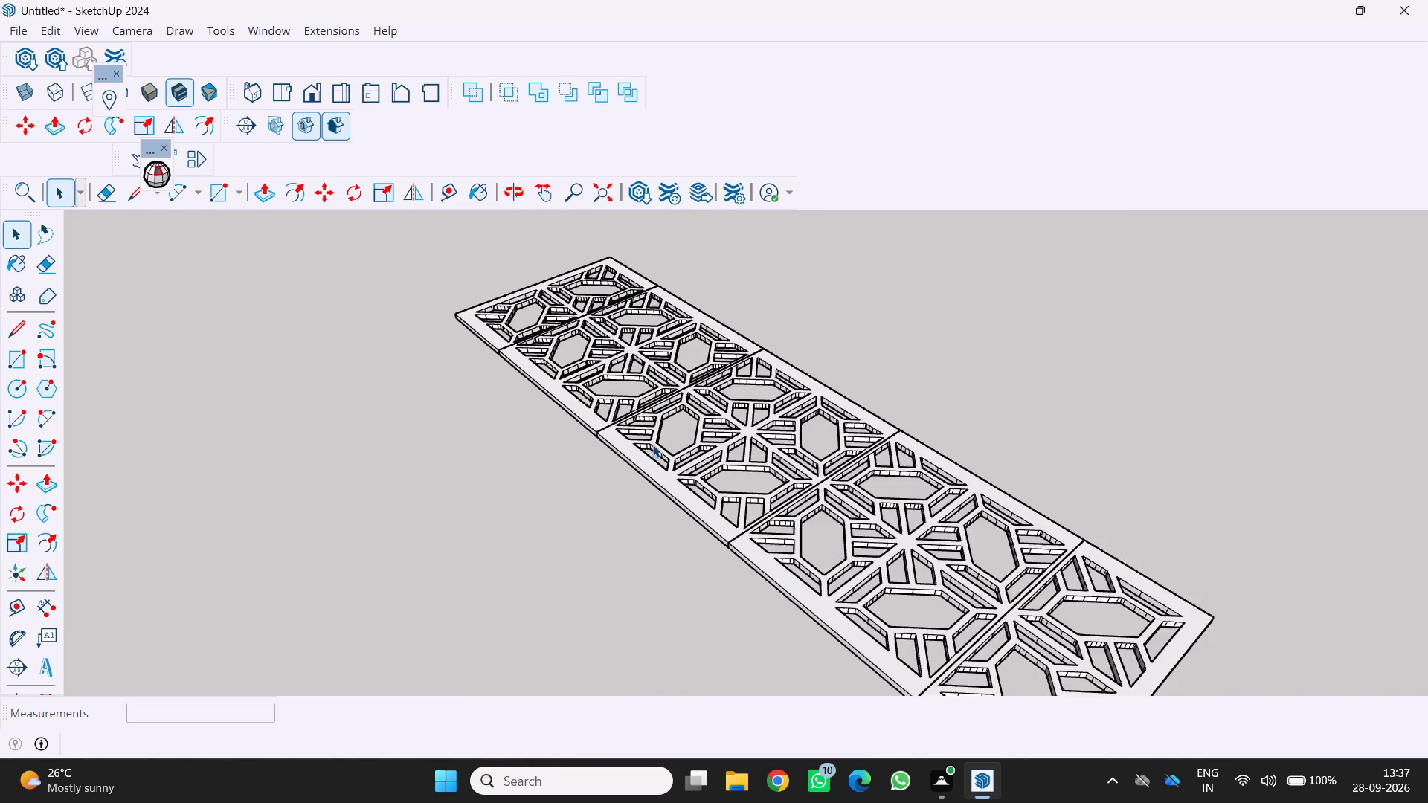
scroll(653, 445, "up", 20)
scroll(653, 445, "up", 4)
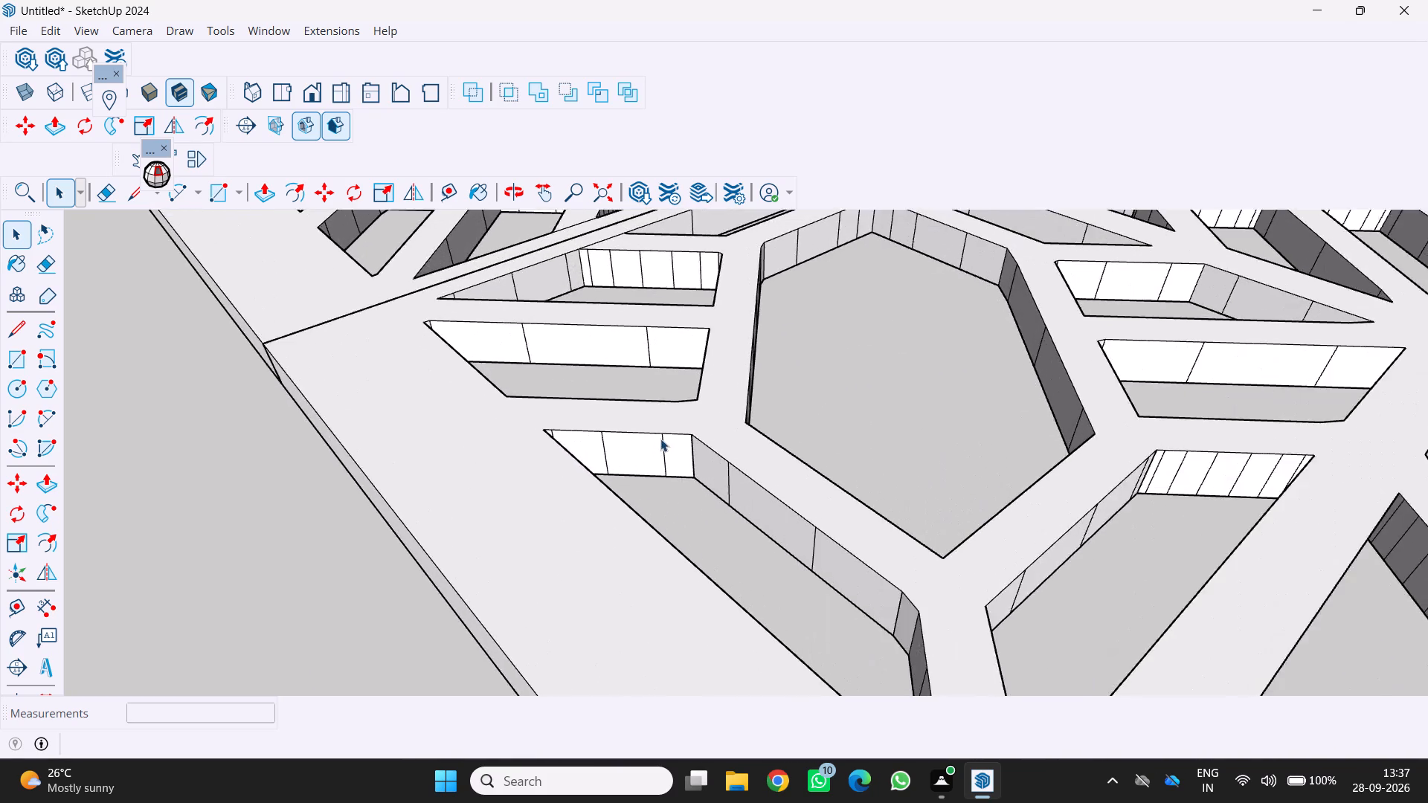
scroll(660, 439, "up", 9)
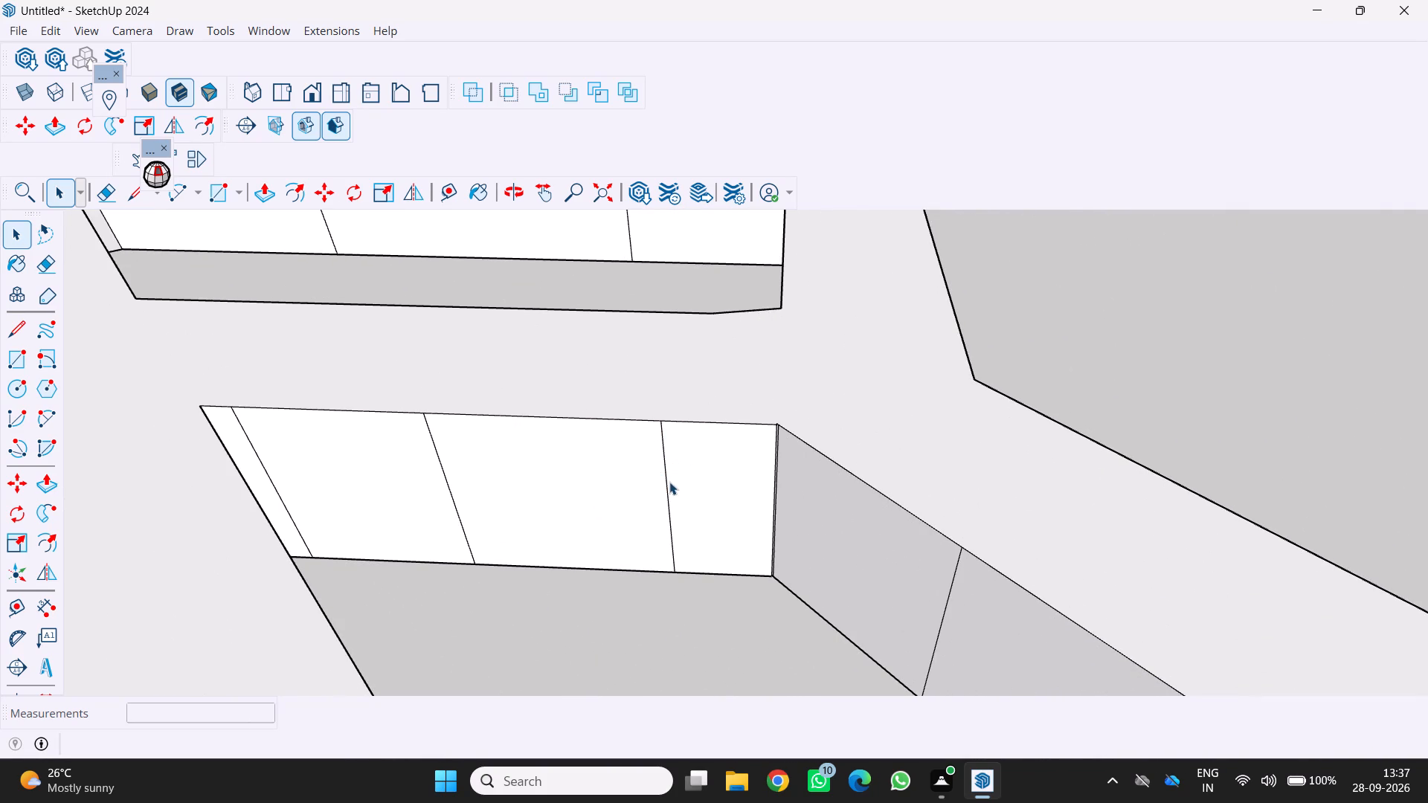
left_click_drag(669, 482, 662, 490)
left_click(661, 490)
left_click(665, 500)
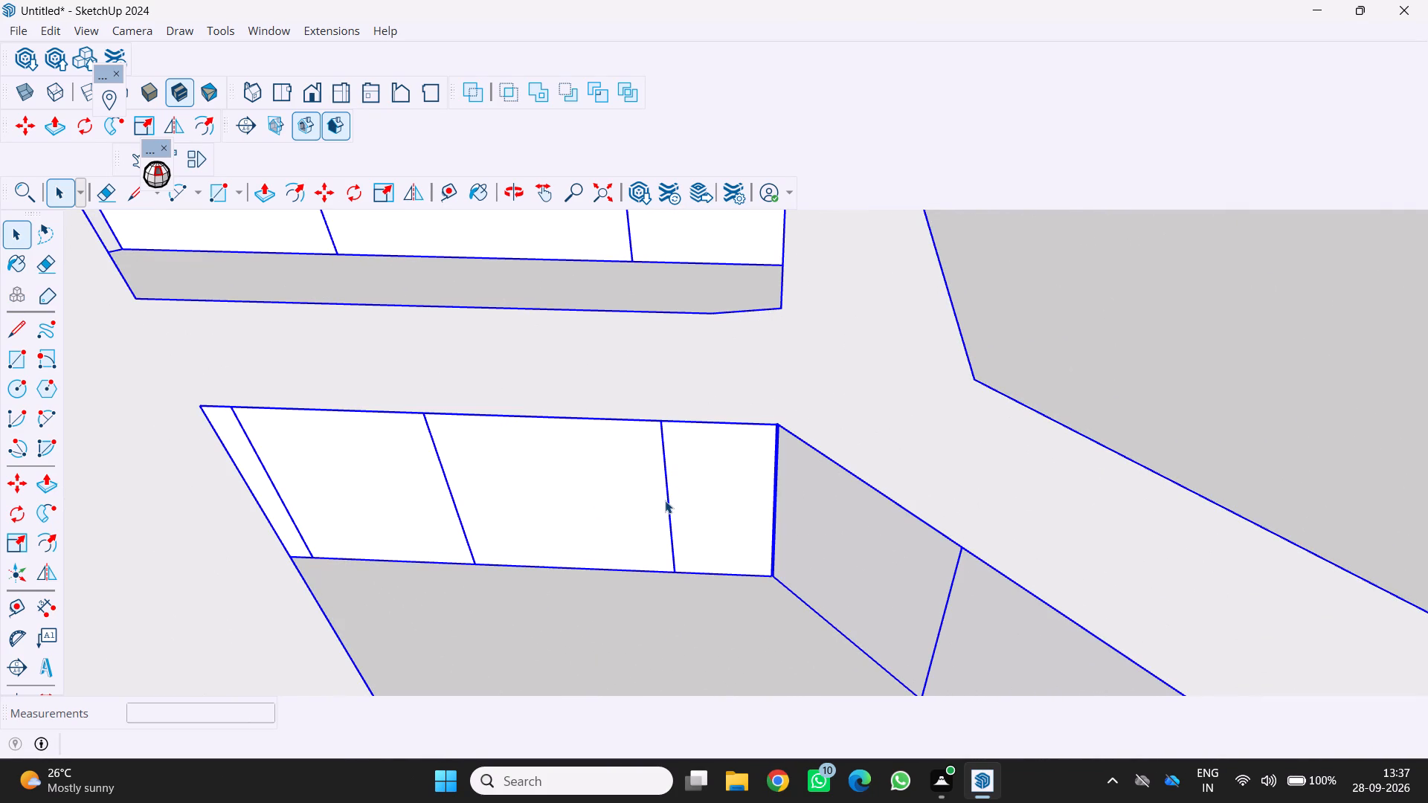
double_click(670, 503)
left_click(671, 503)
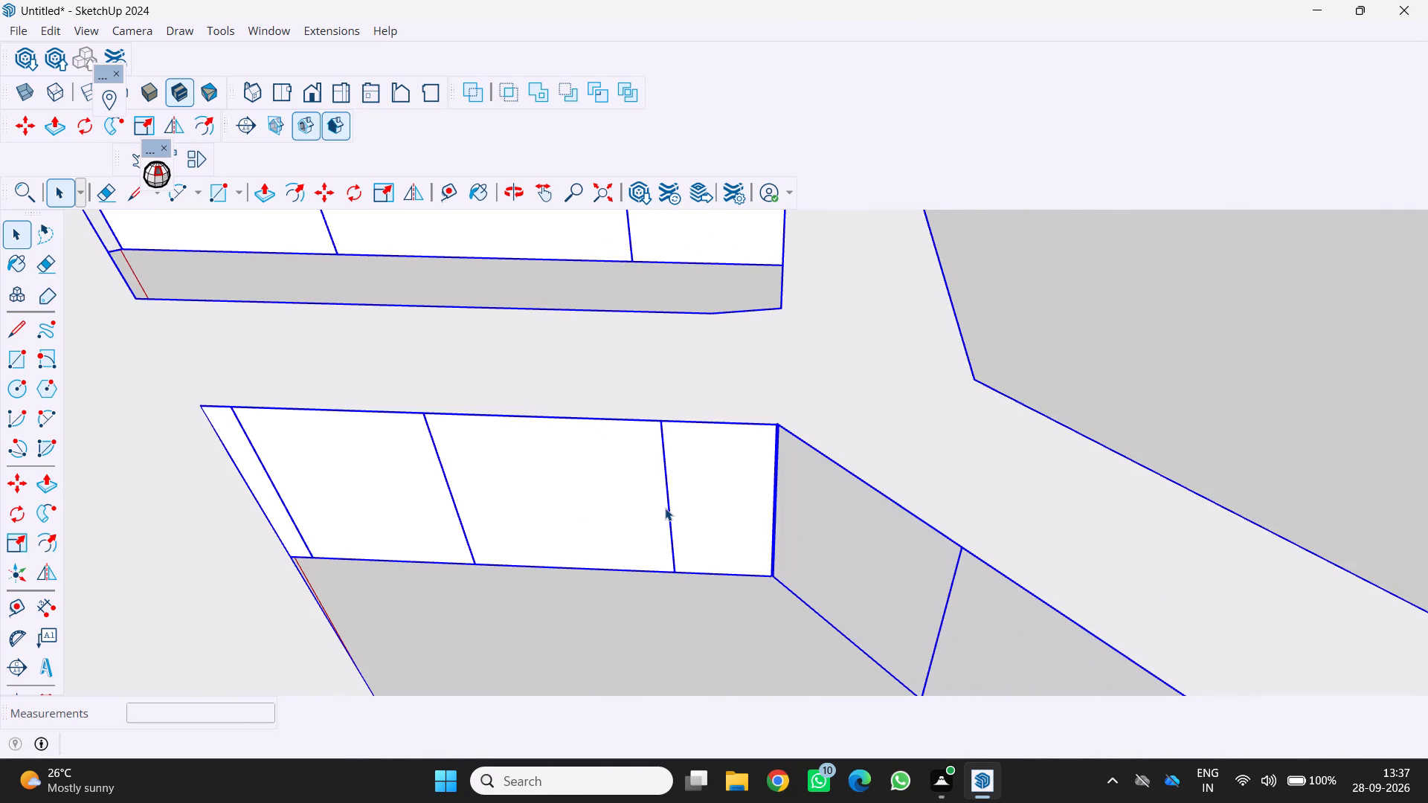
left_click(665, 508)
triple_click(666, 509)
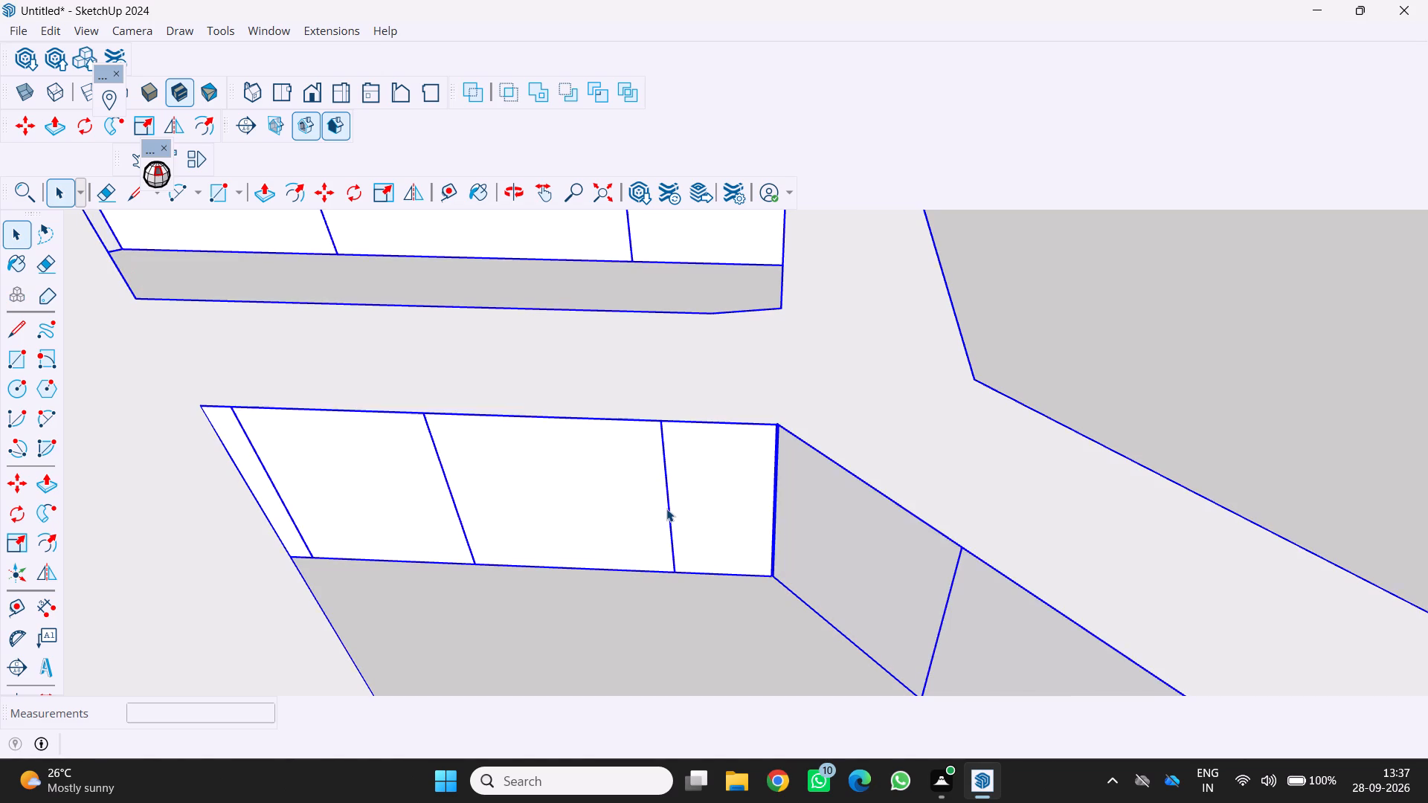
left_click(666, 509)
left_click(666, 509)
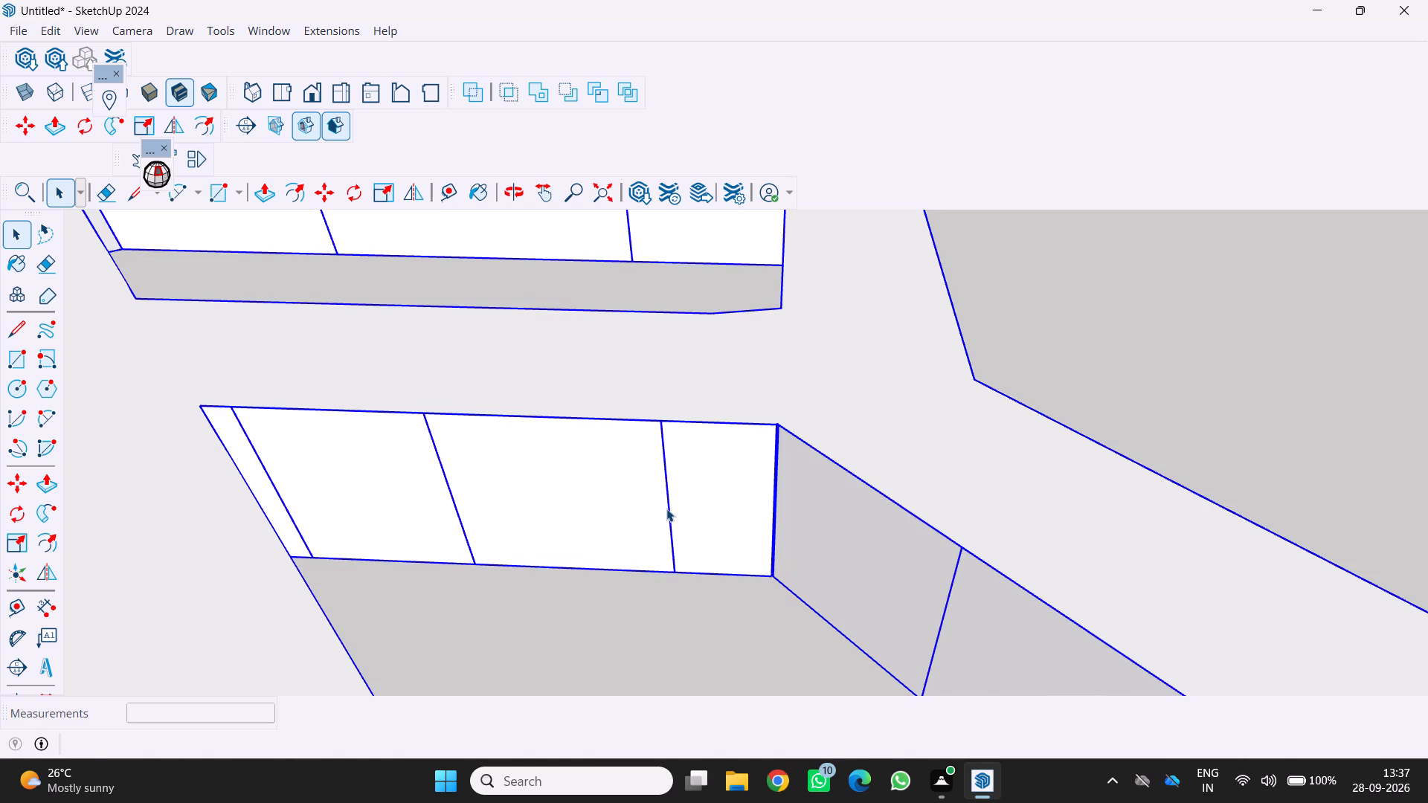
scroll(666, 509, "down", 20)
scroll(666, 509, "down", 5)
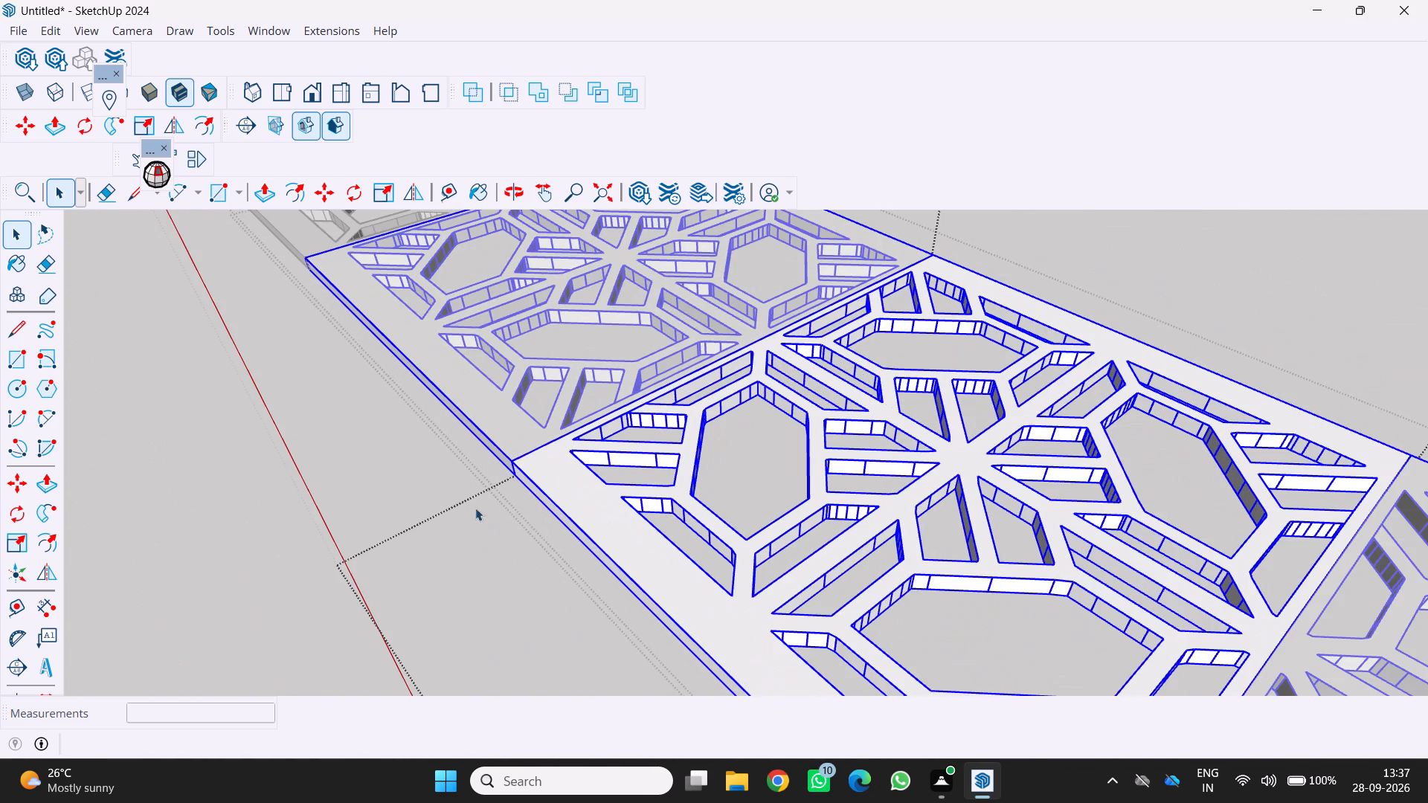
Clear the selection and leave the square module's editing context for the enclosing panel group.
left_click(410, 467)
scroll(518, 491, "down", 7)
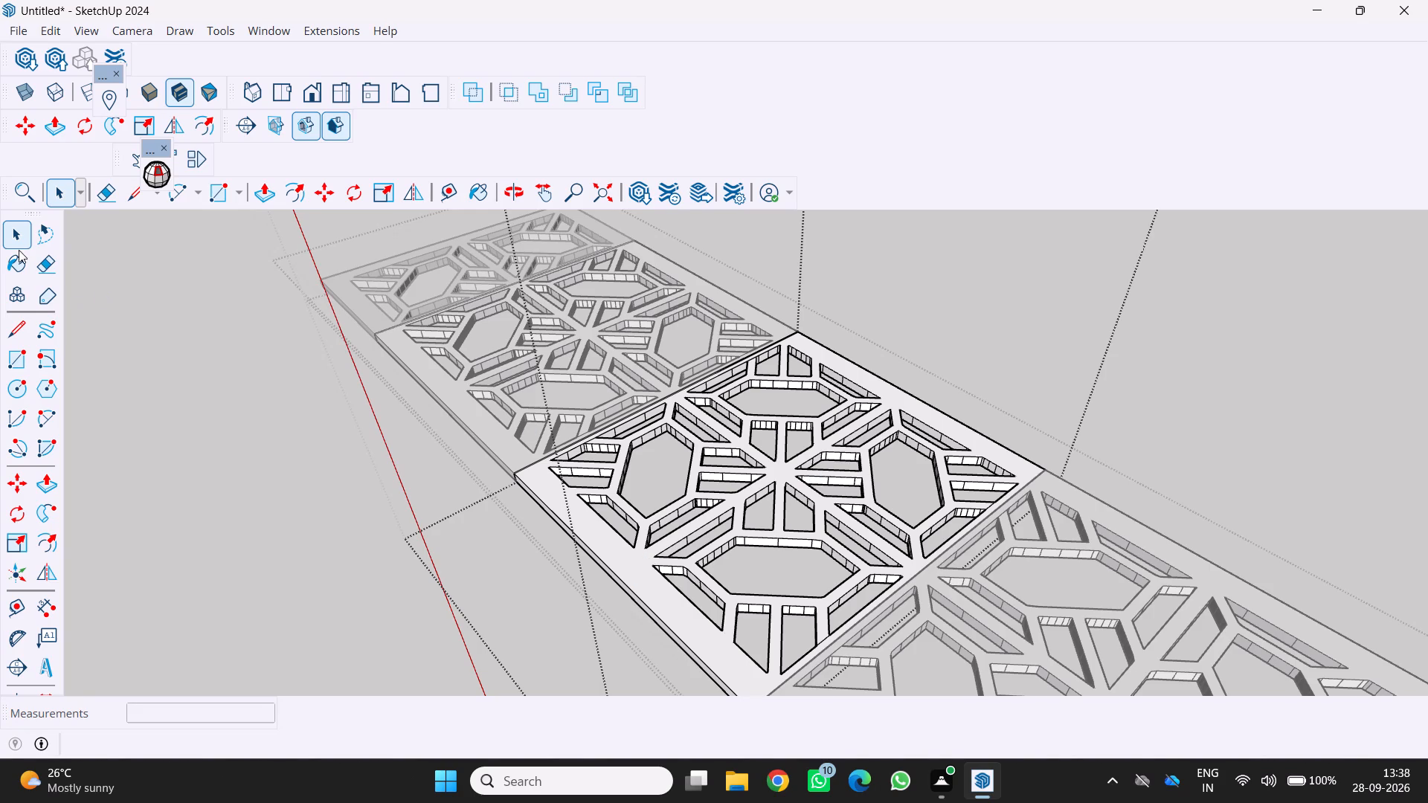
scroll(727, 388, "down", 12)
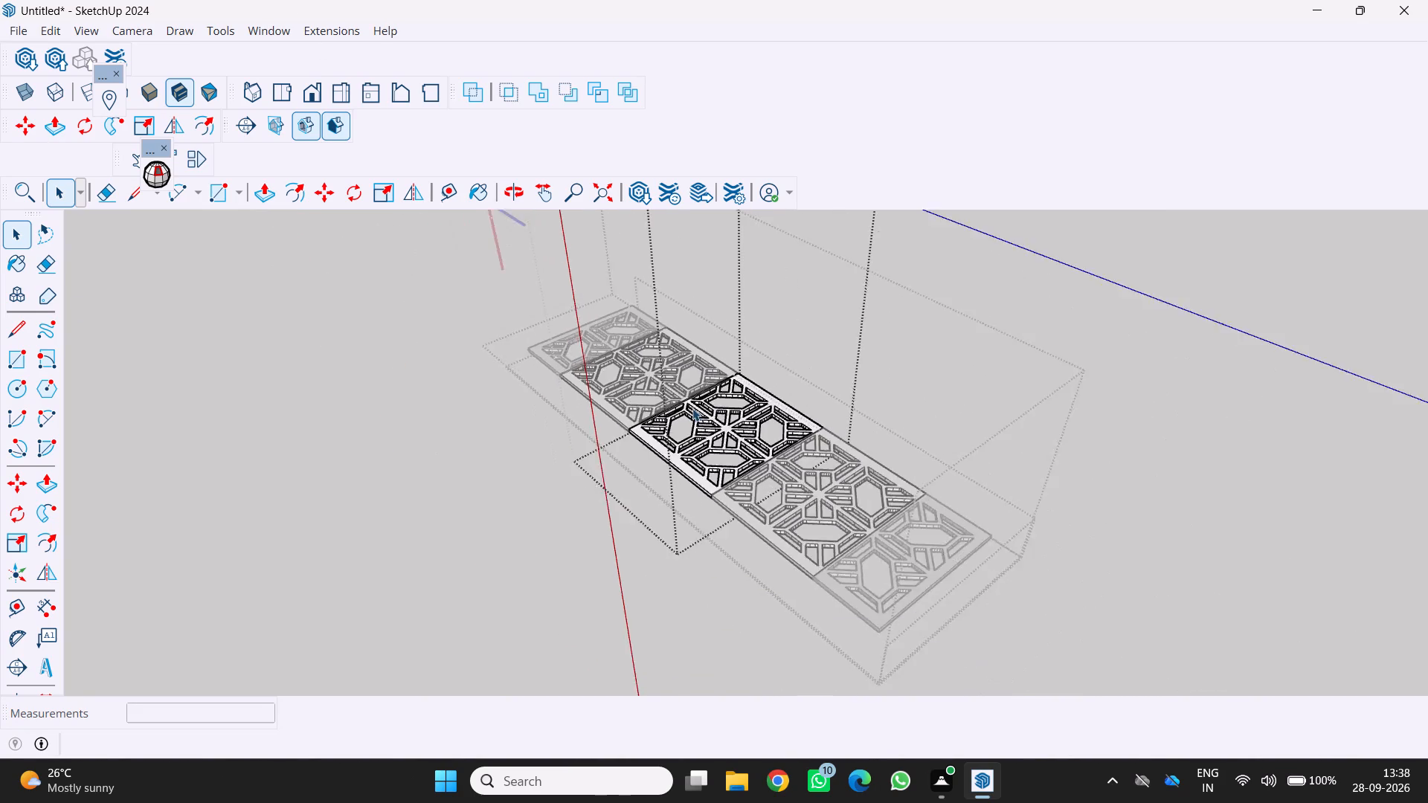
scroll(692, 408, "down", 6)
left_click(870, 306)
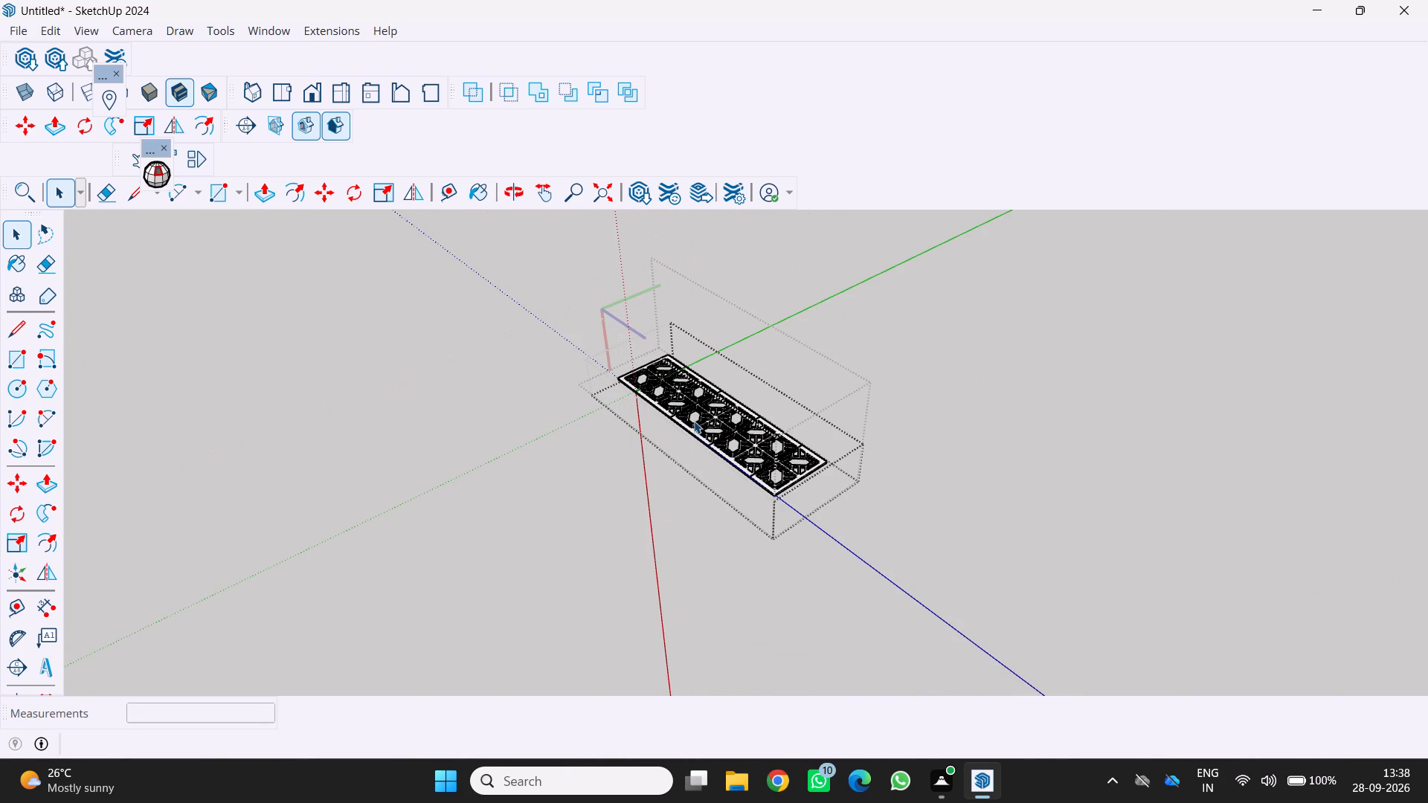
Leave the remaining group editing contexts, closing the whole panel.
left_click(877, 416)
left_click(877, 427)
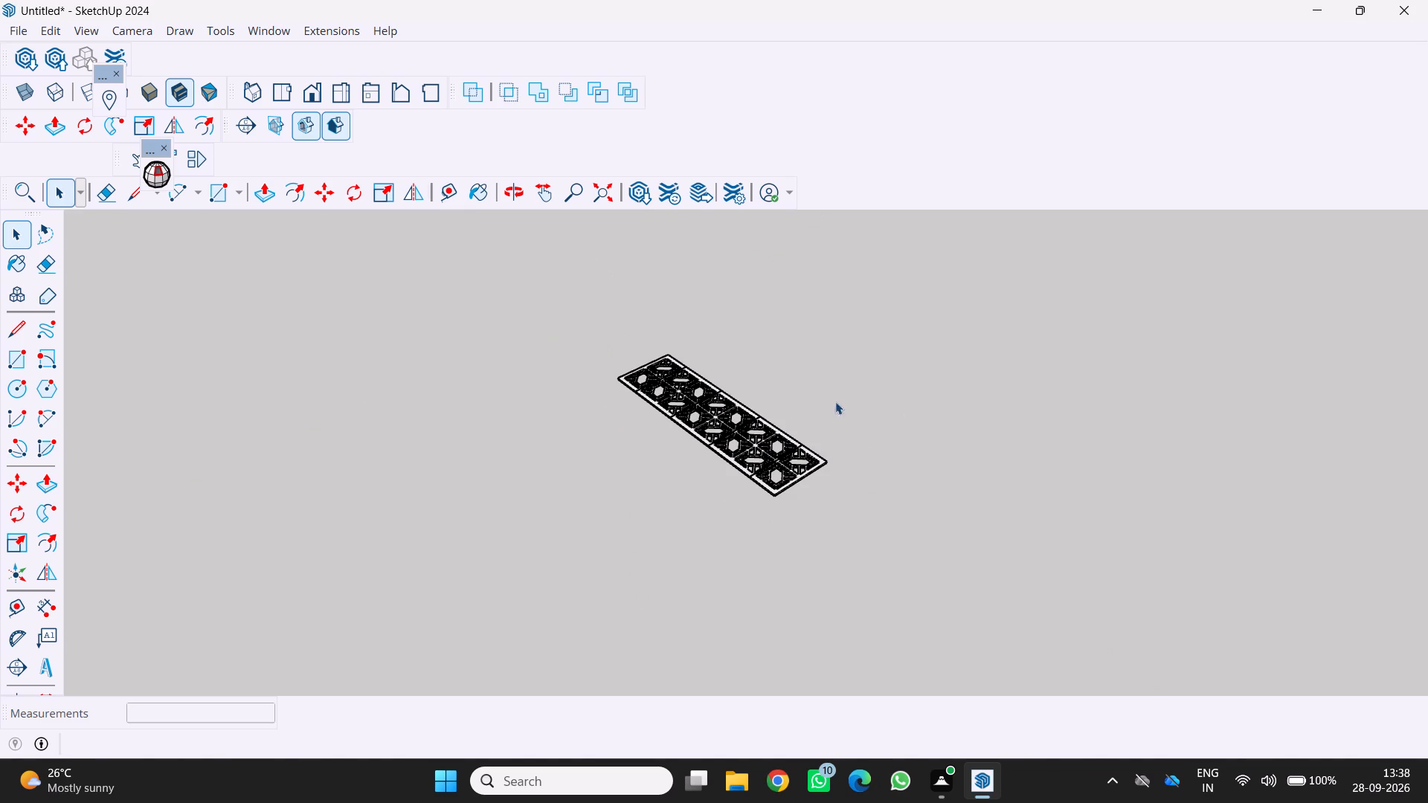
Examine the closed panel's pattern, module seams and edge thickness close up and at a low angle.
scroll(701, 448, "up", 3)
scroll(701, 448, "down", 15)
scroll(829, 517, "up", 6)
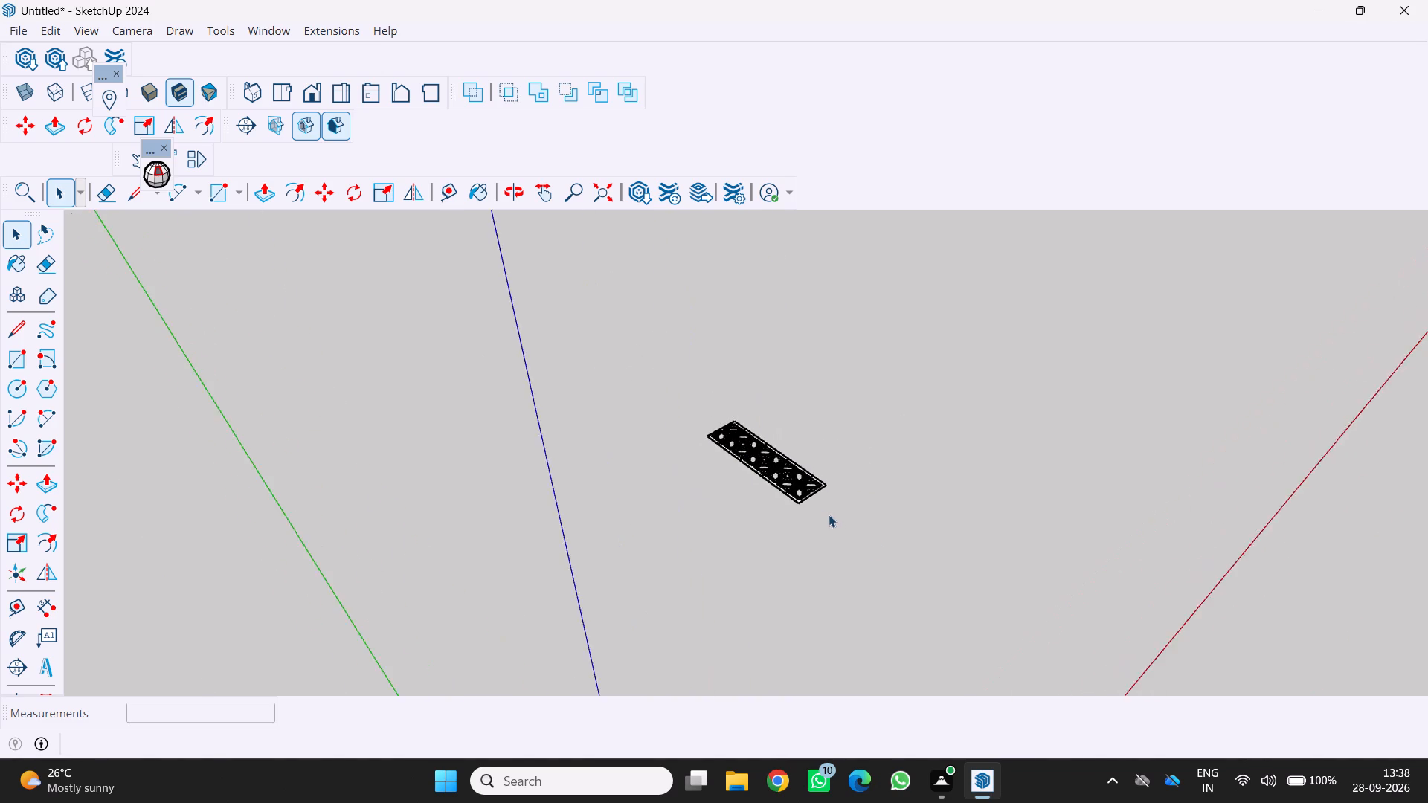
scroll(829, 515, "up", 20)
scroll(829, 515, "up", 7)
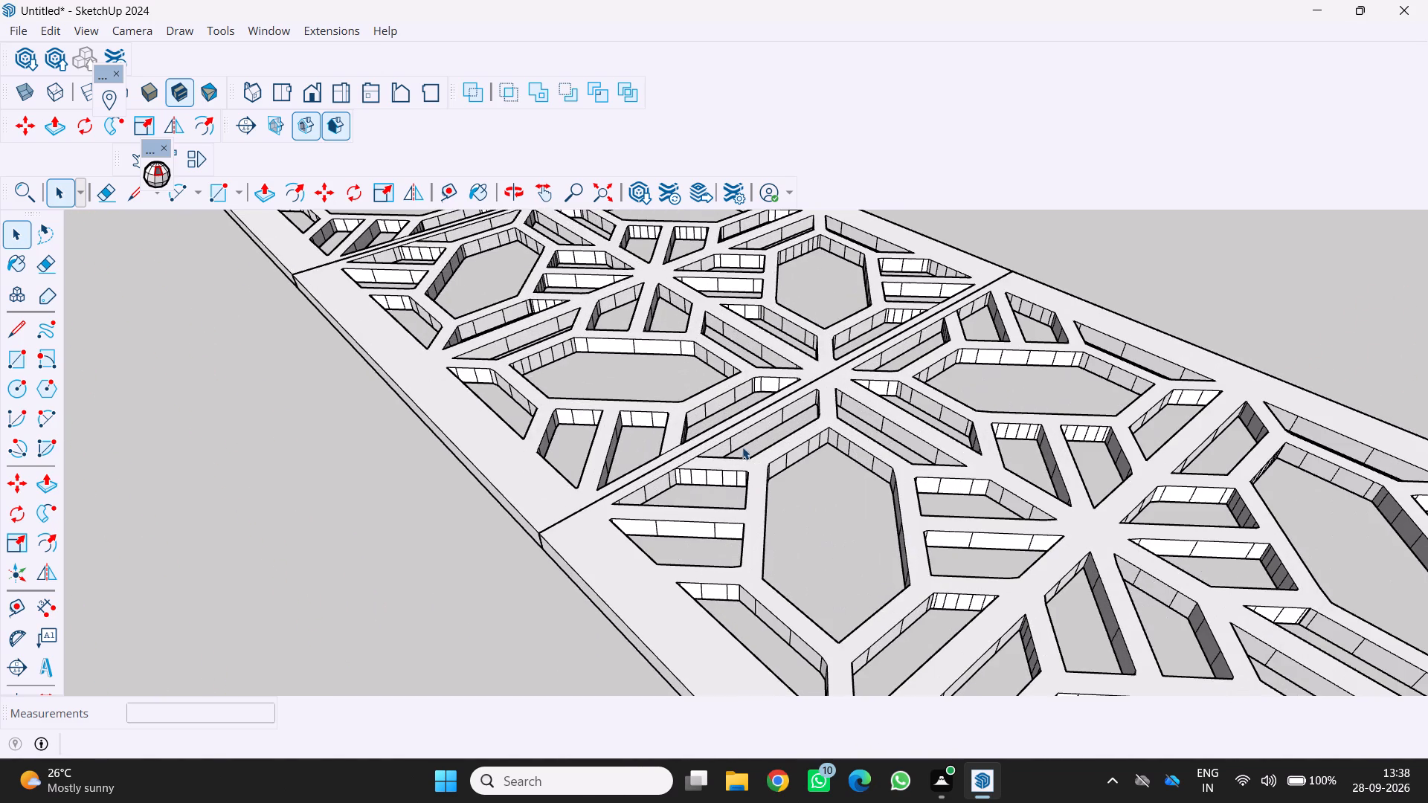
scroll(611, 538, "up", 2)
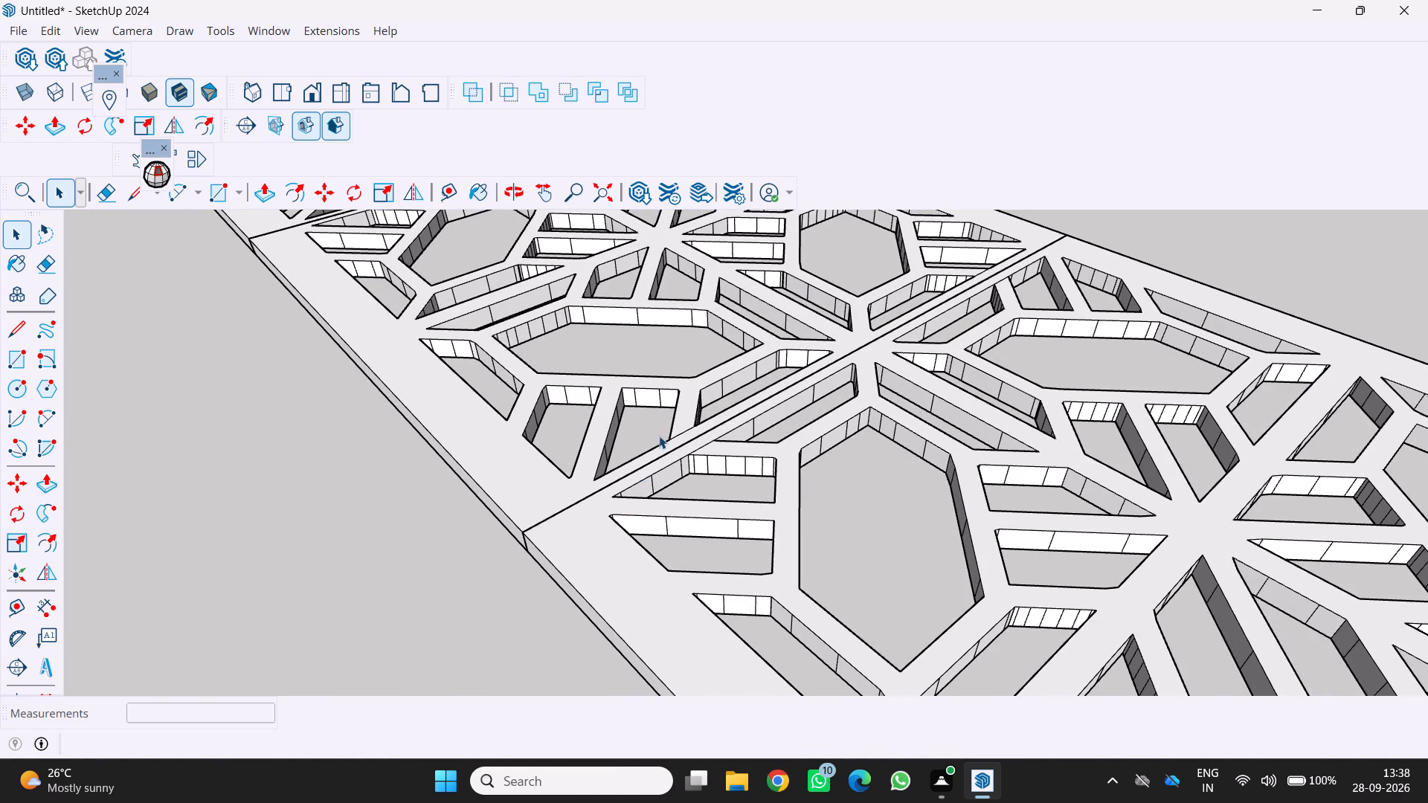
middle_click_drag(497, 491, 568, 341)
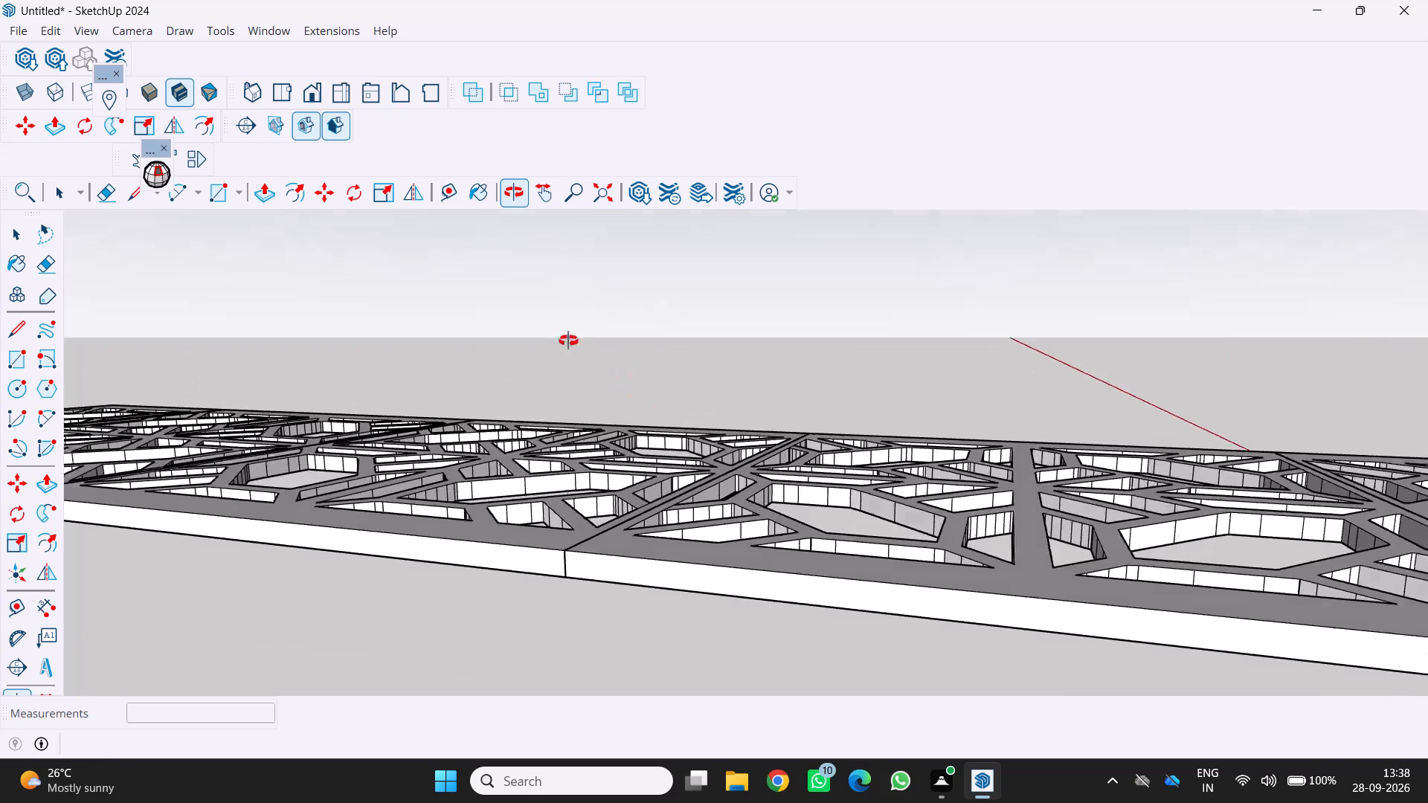
middle_click_drag(568, 341, 467, 500)
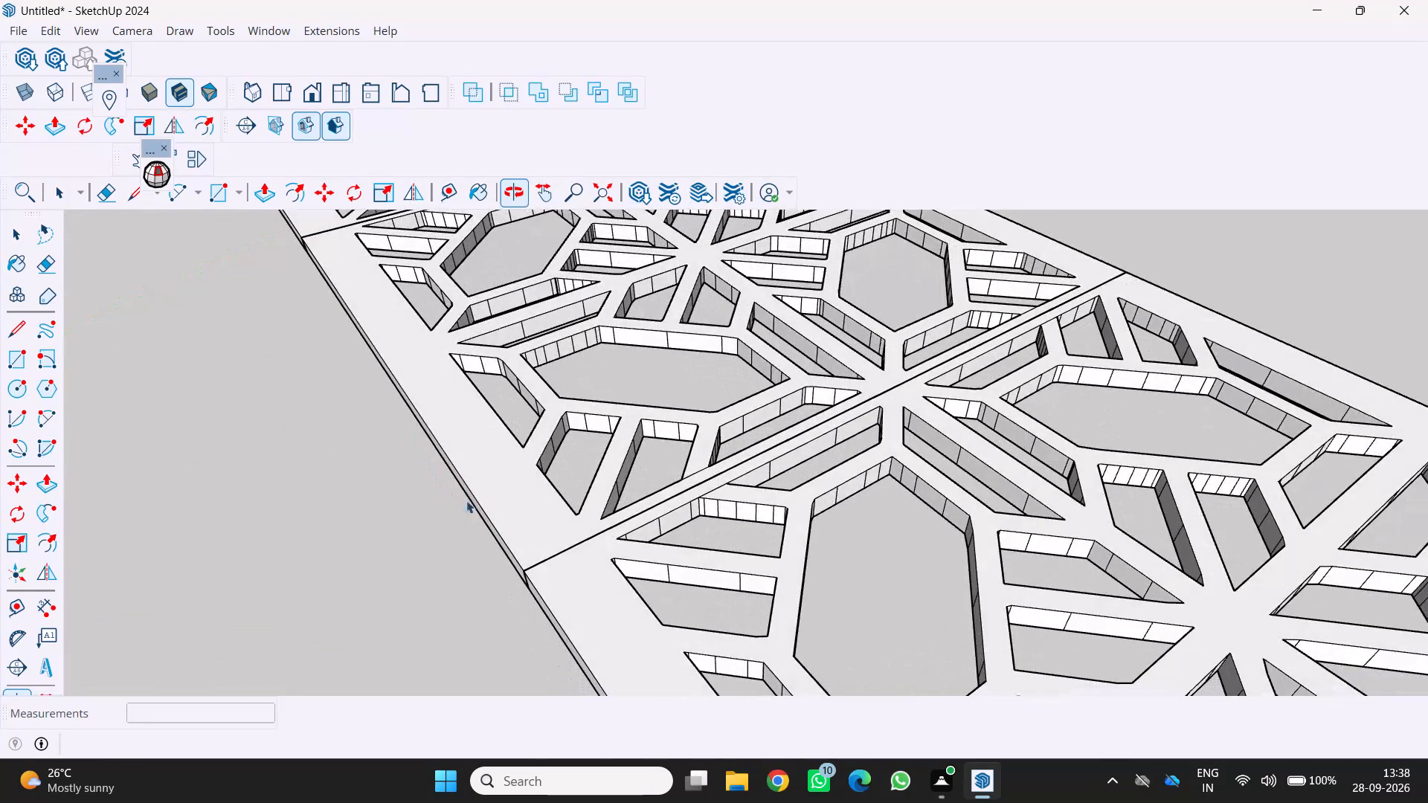
scroll(466, 500, "down", 6)
scroll(144, 81, "up", 1)
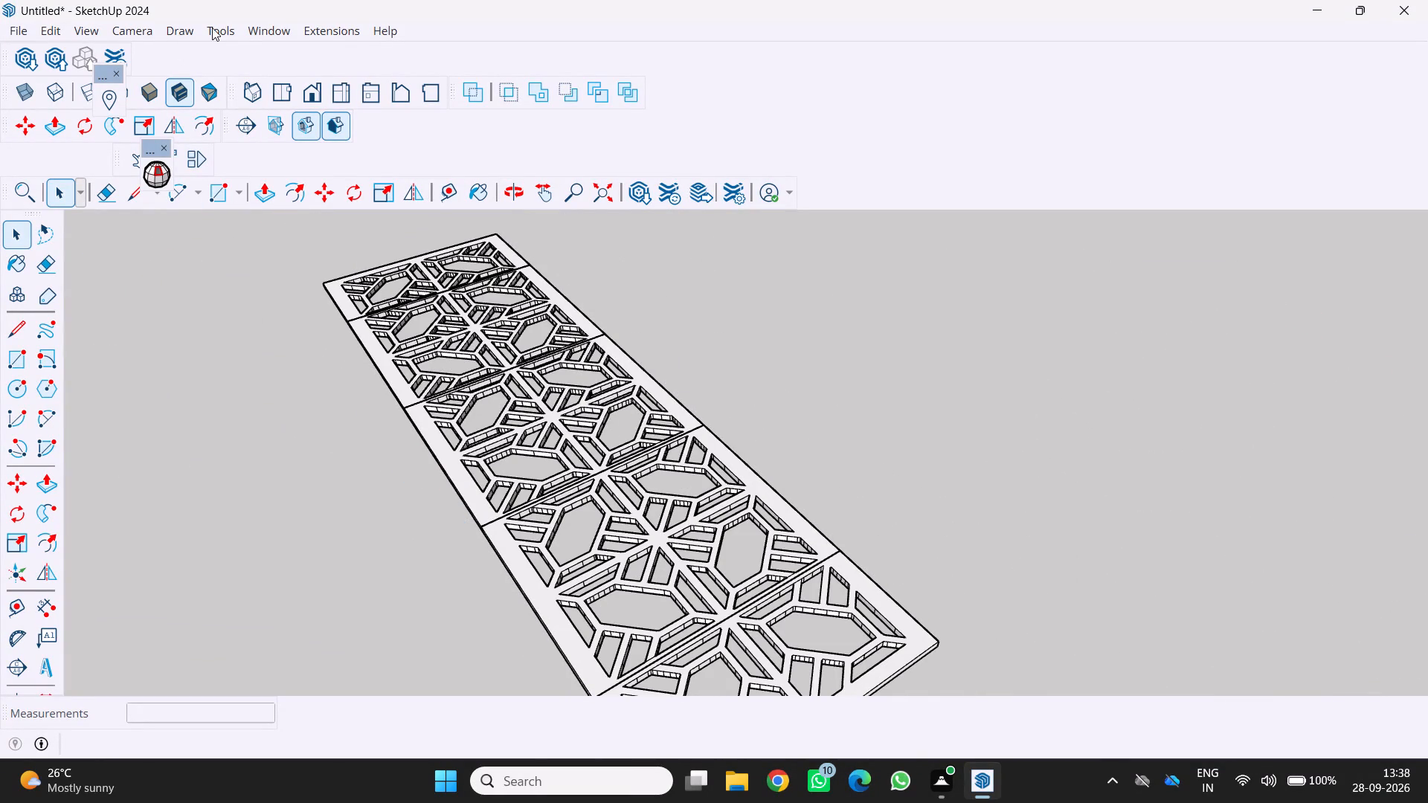
Create a new tray that contains only the Materials dialog.
left_click(271, 30)
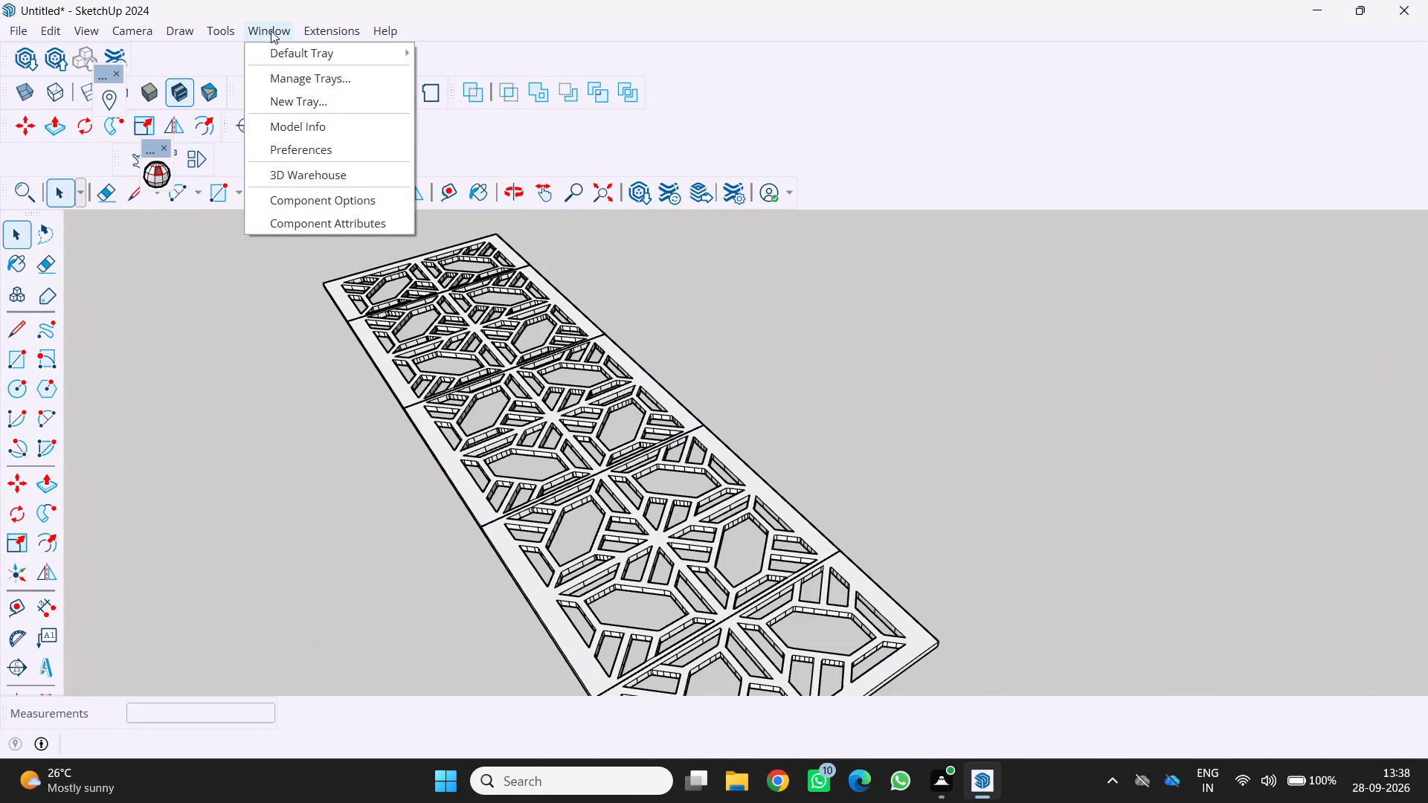
left_click(306, 97)
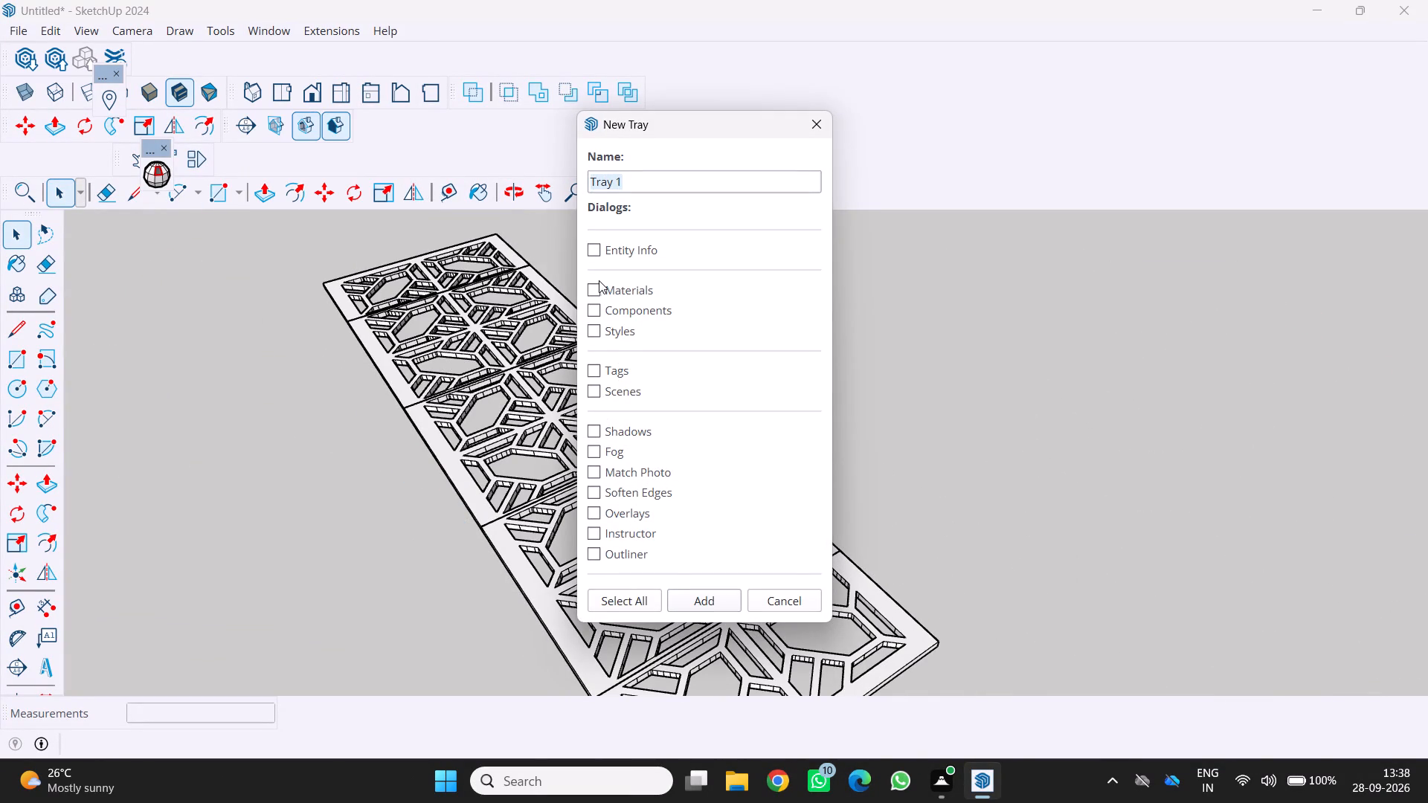
left_click(598, 280)
left_click(702, 606)
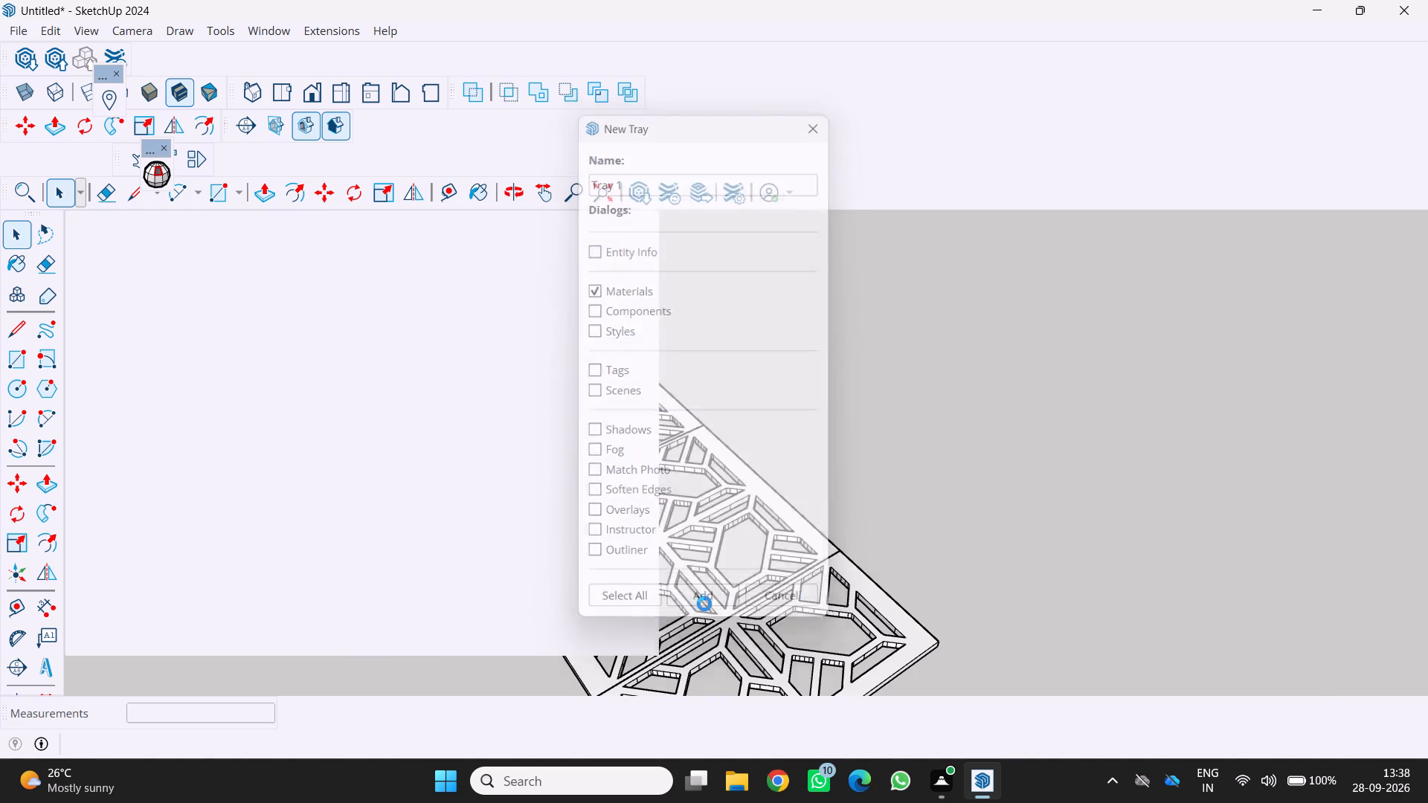
Choose Color A04 from the Colors collection and try to paint the closed panel with it.
left_click(1357, 394)
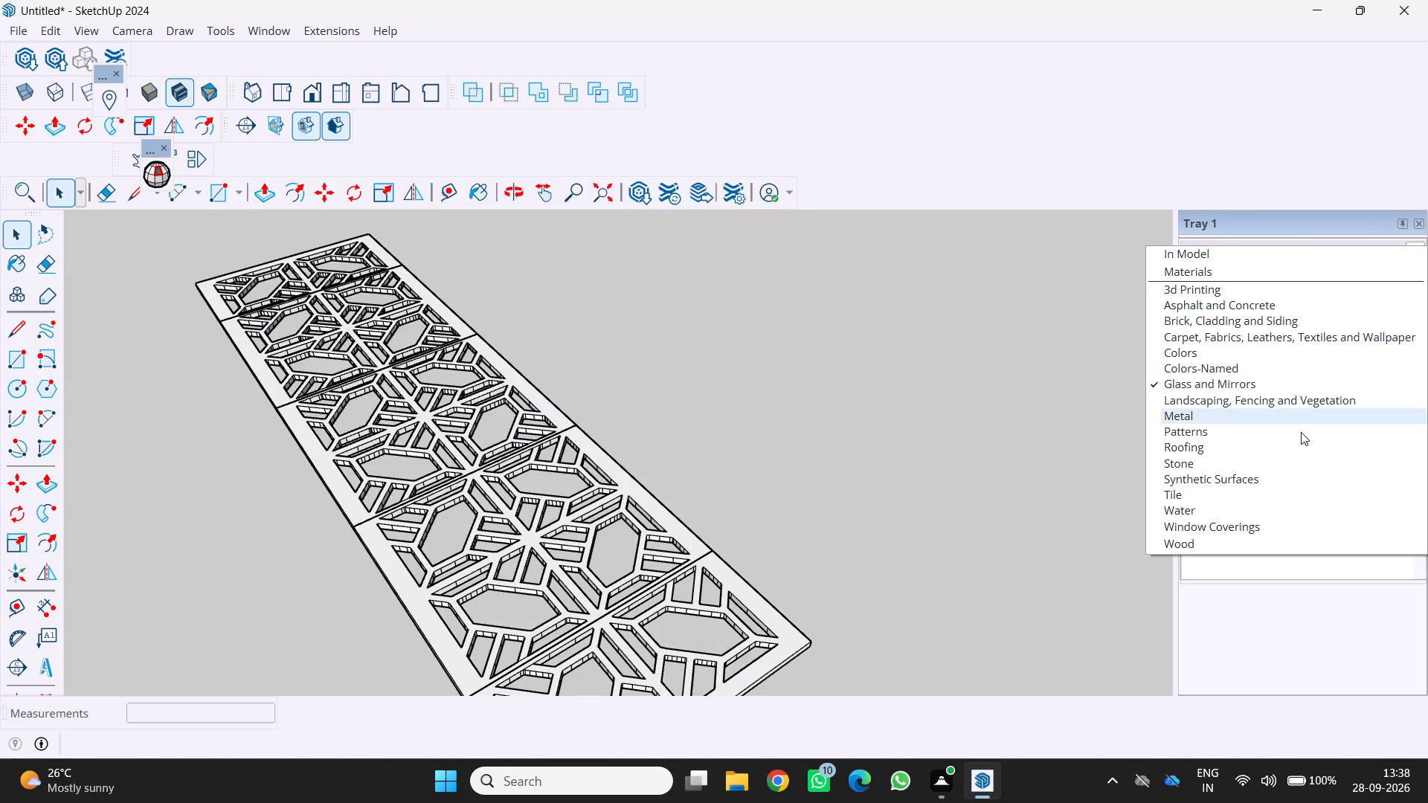
left_click(1162, 353)
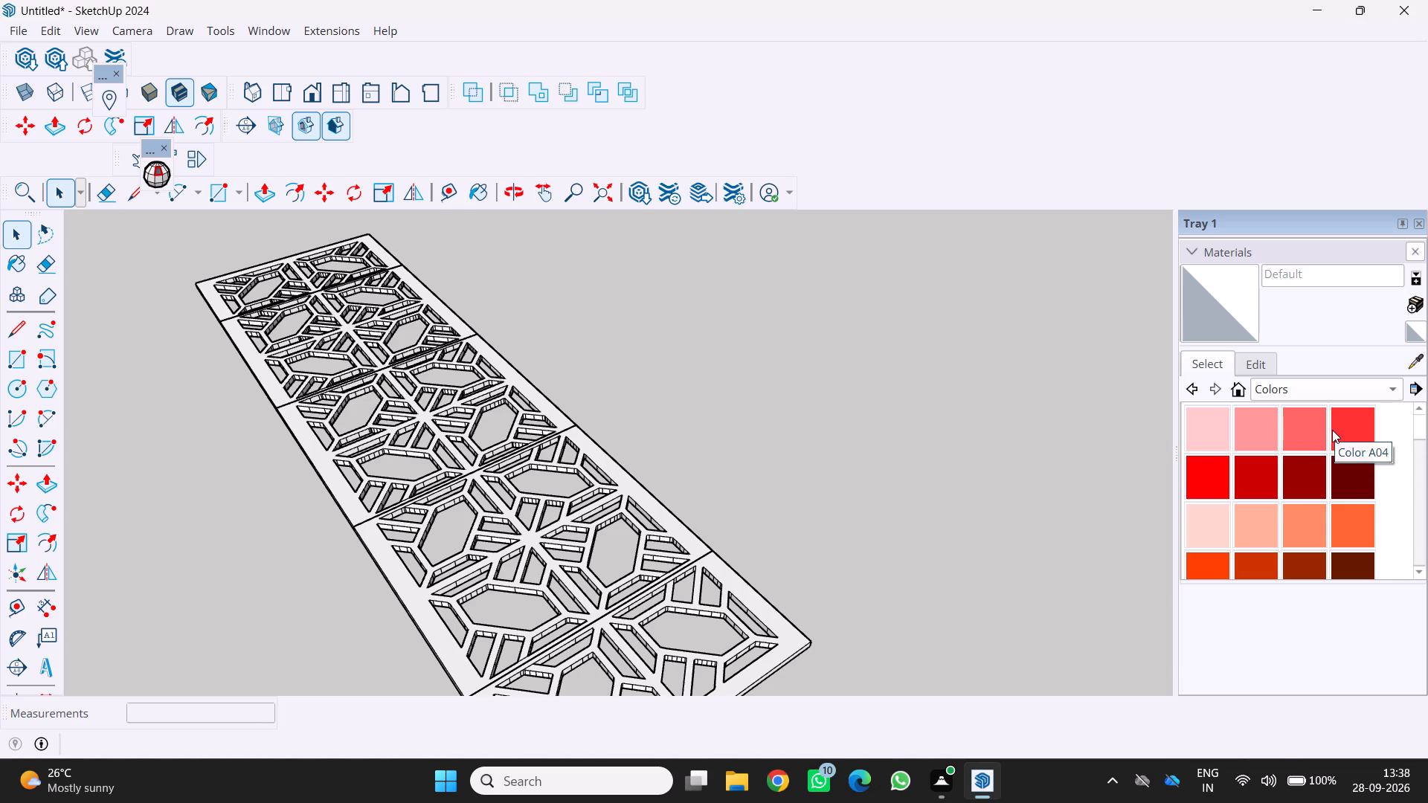
left_click(1332, 430)
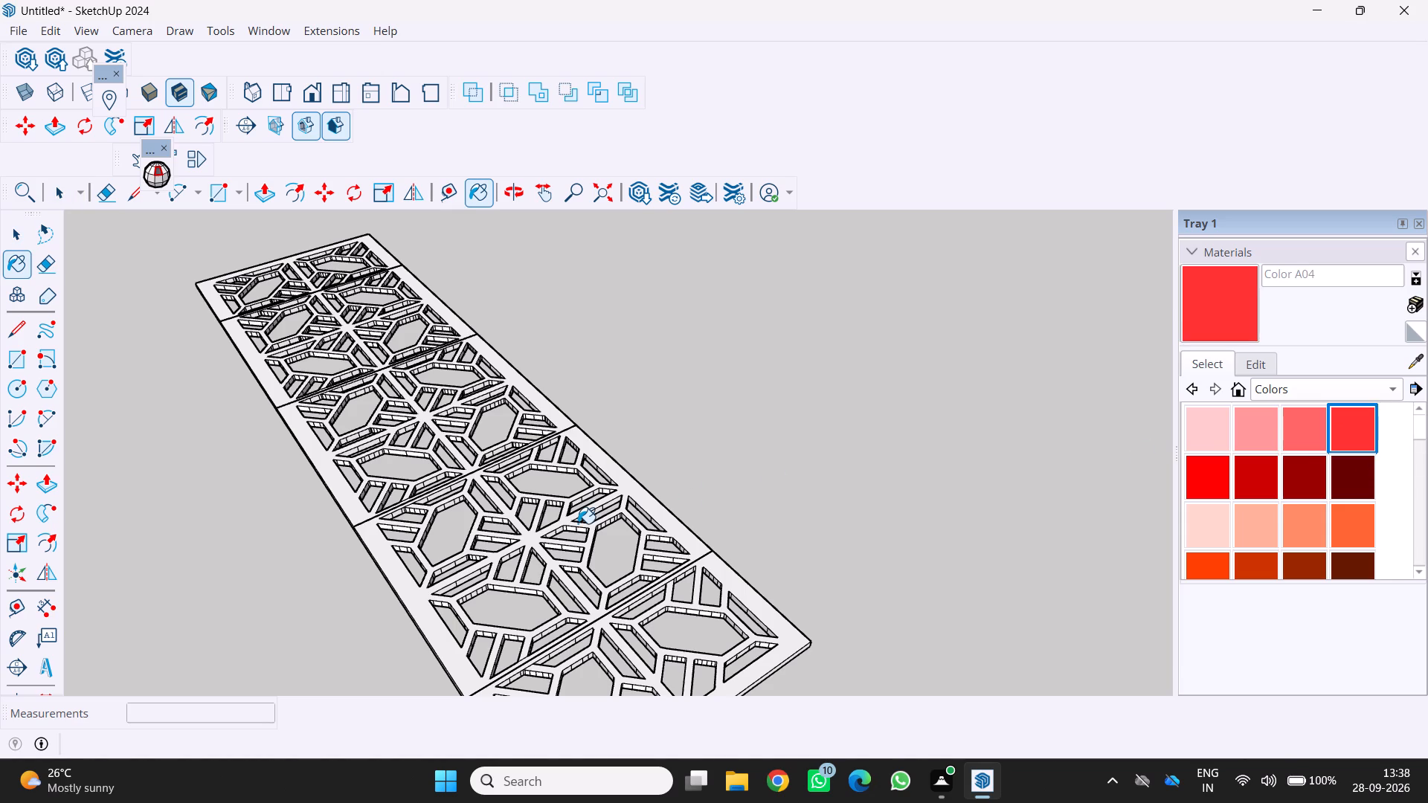
left_click(578, 523)
left_click(581, 513)
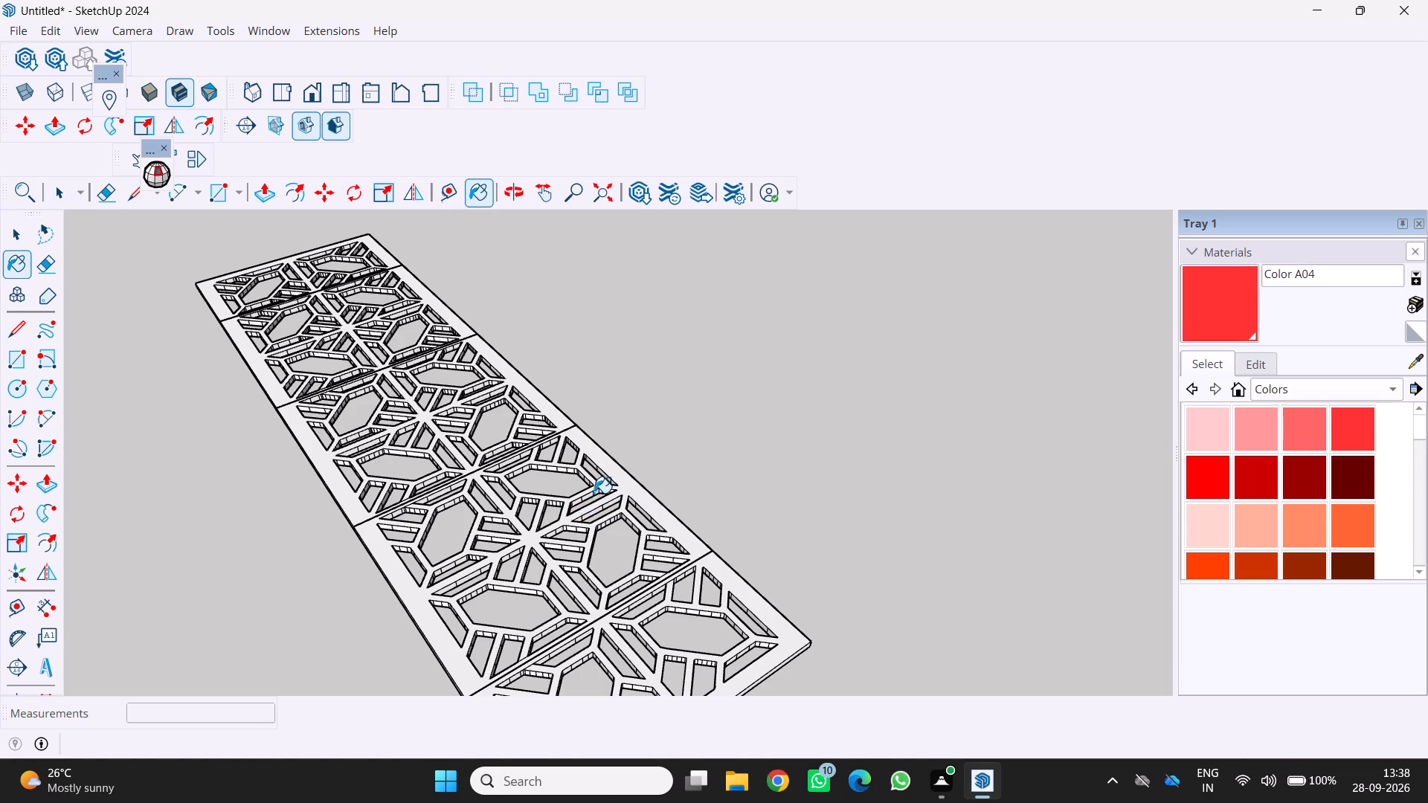
Open the panel group, select the nested group inside and try to paint it with Color A04.
key("space")
left_click(615, 500)
double_click(615, 500)
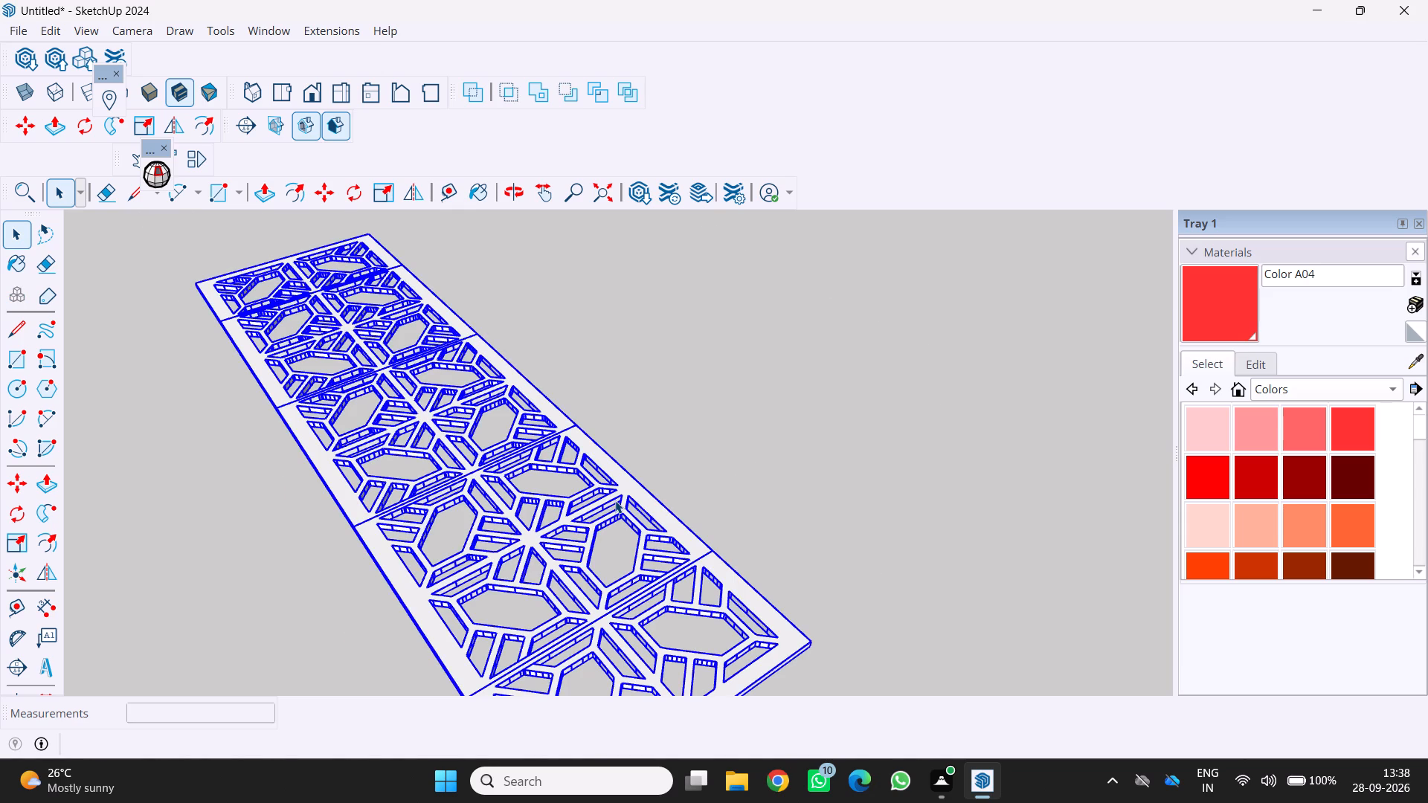
left_click(615, 500)
left_click(615, 500)
left_click(615, 500)
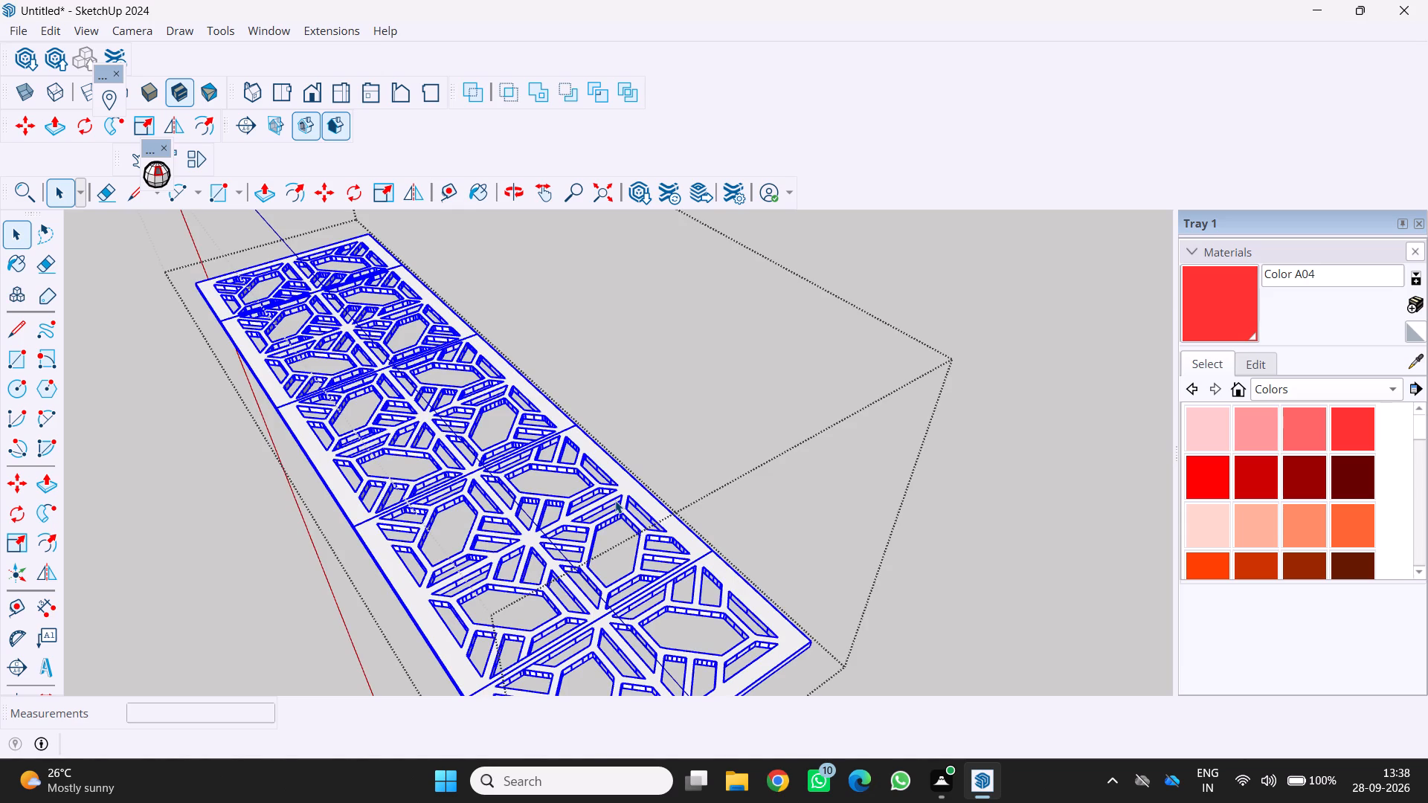
left_click(615, 500)
left_click(617, 494)
left_click(1191, 335)
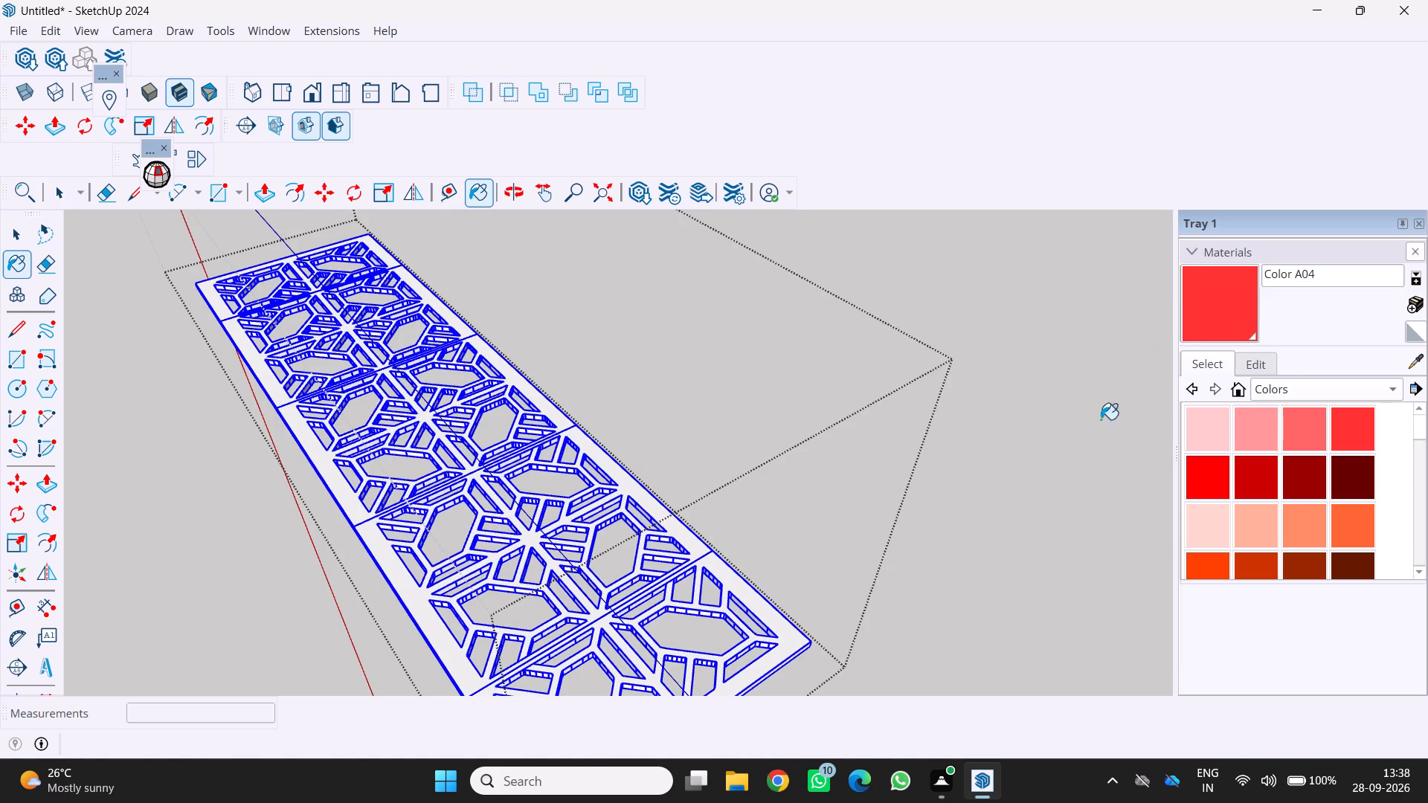
left_click(678, 547)
left_click(656, 548)
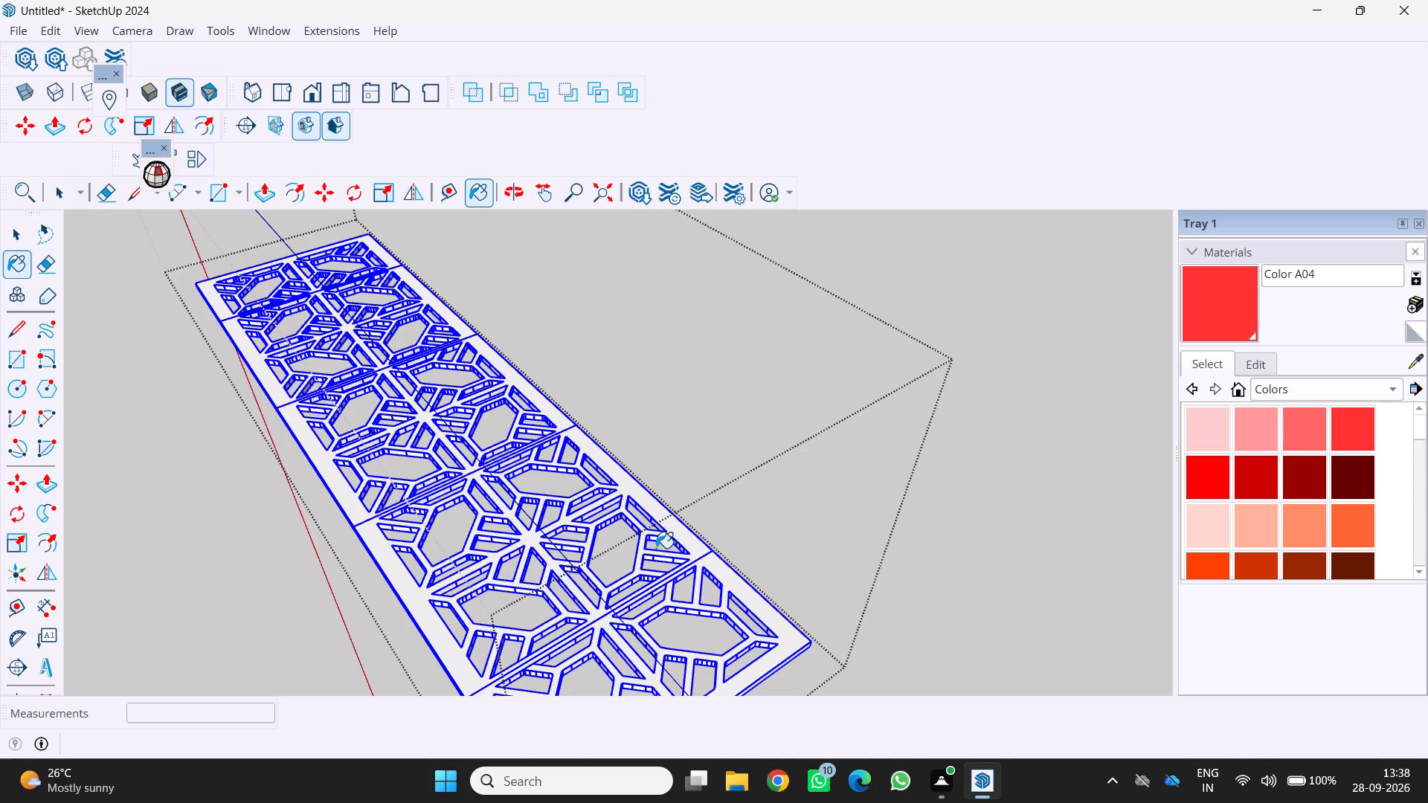
Open a middle square module, select all its connected geometry, paint it with Color A04 and leave the module.
key("space")
scroll(636, 582, "up", 2)
middle_click_drag(670, 526, 682, 458)
scroll(601, 573, "down", 1)
scroll(489, 603, "up", 2)
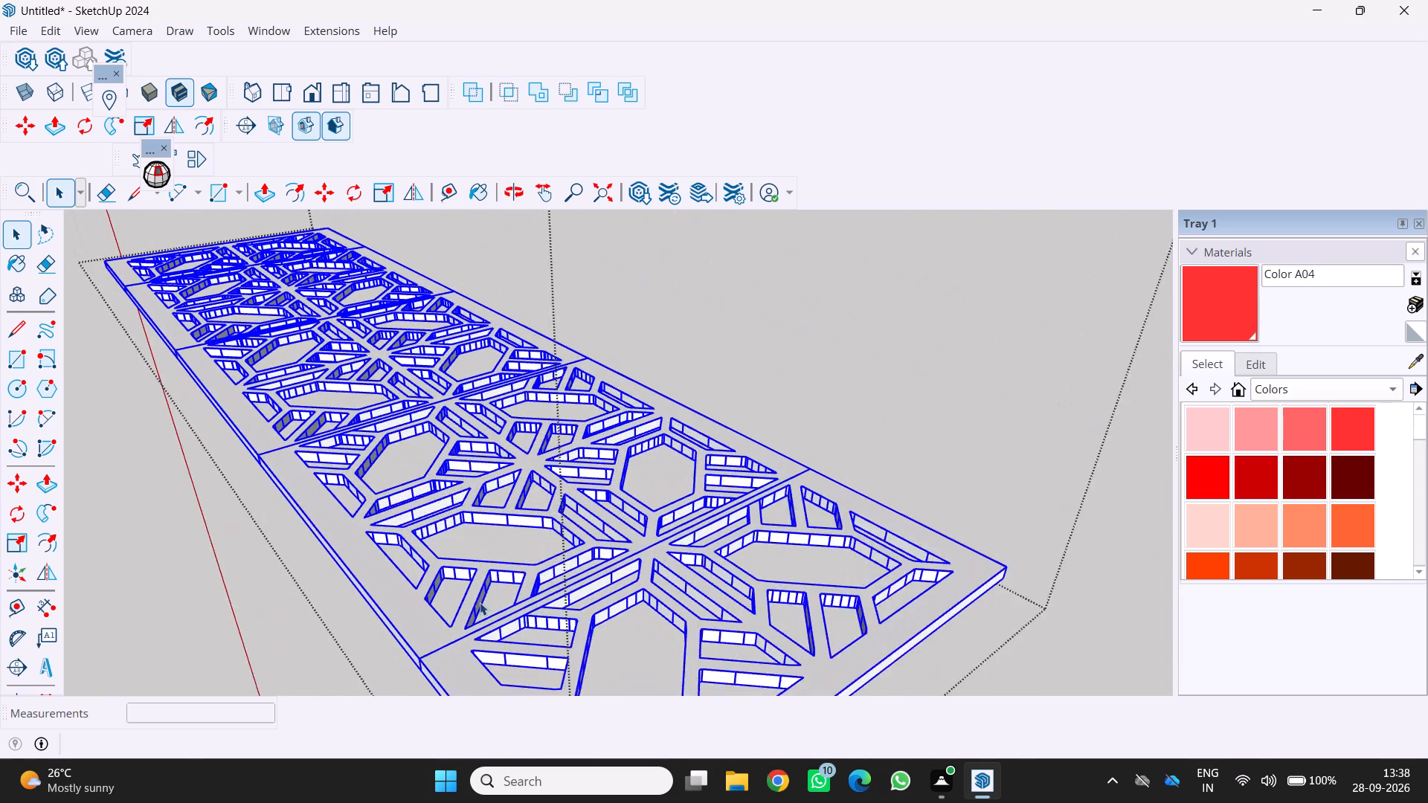
scroll(480, 602, "up", 2)
double_click(399, 619)
triple_click(401, 618)
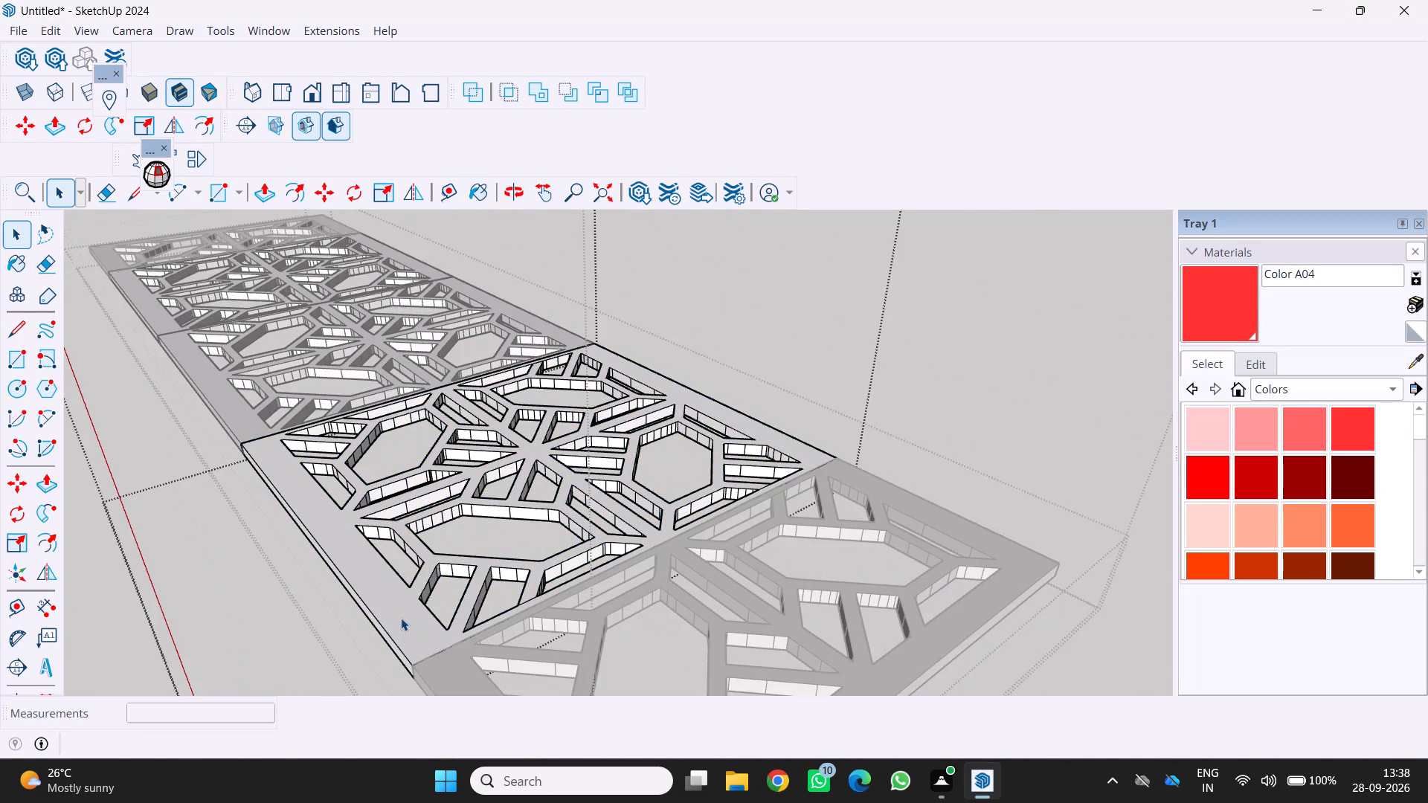
left_click(401, 618)
left_click(401, 618)
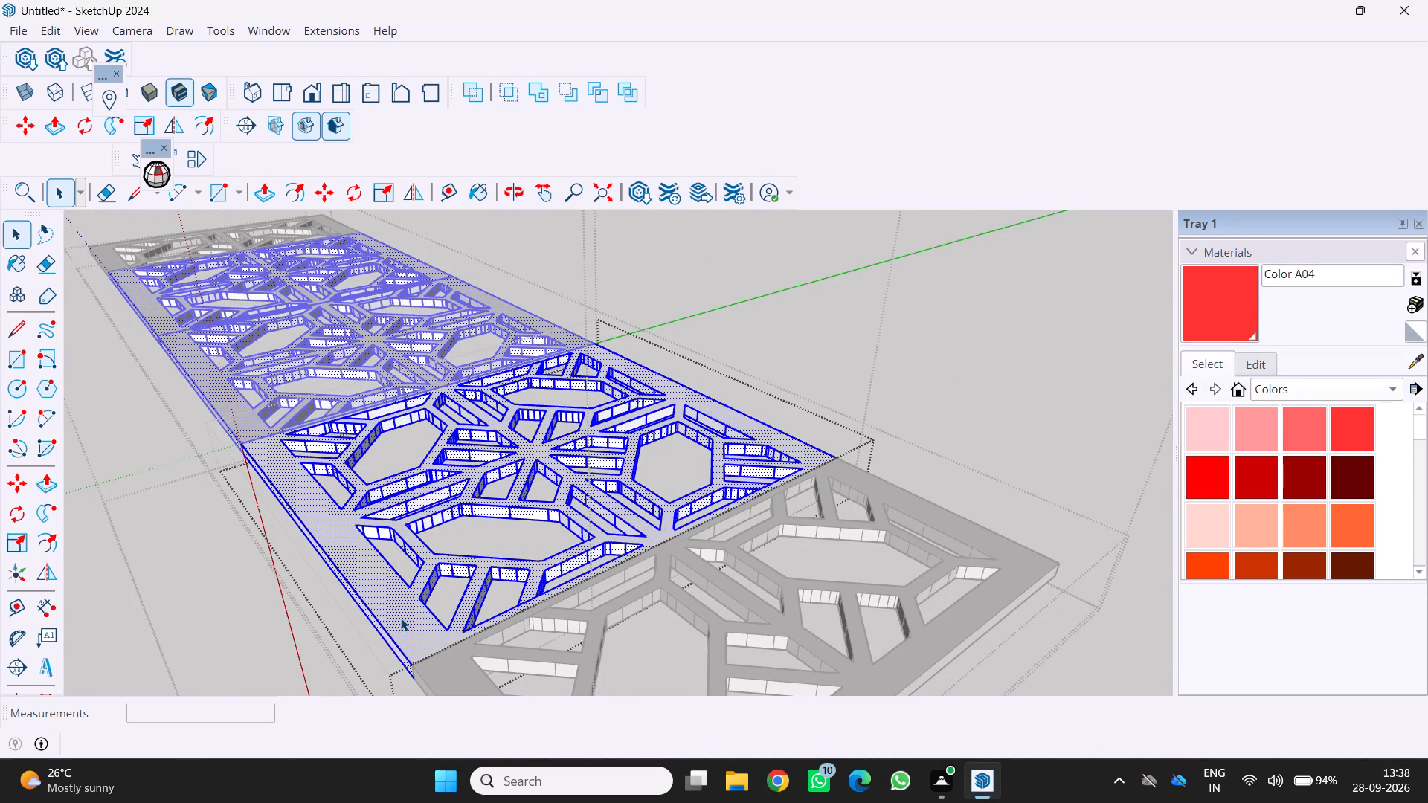
left_click(1189, 306)
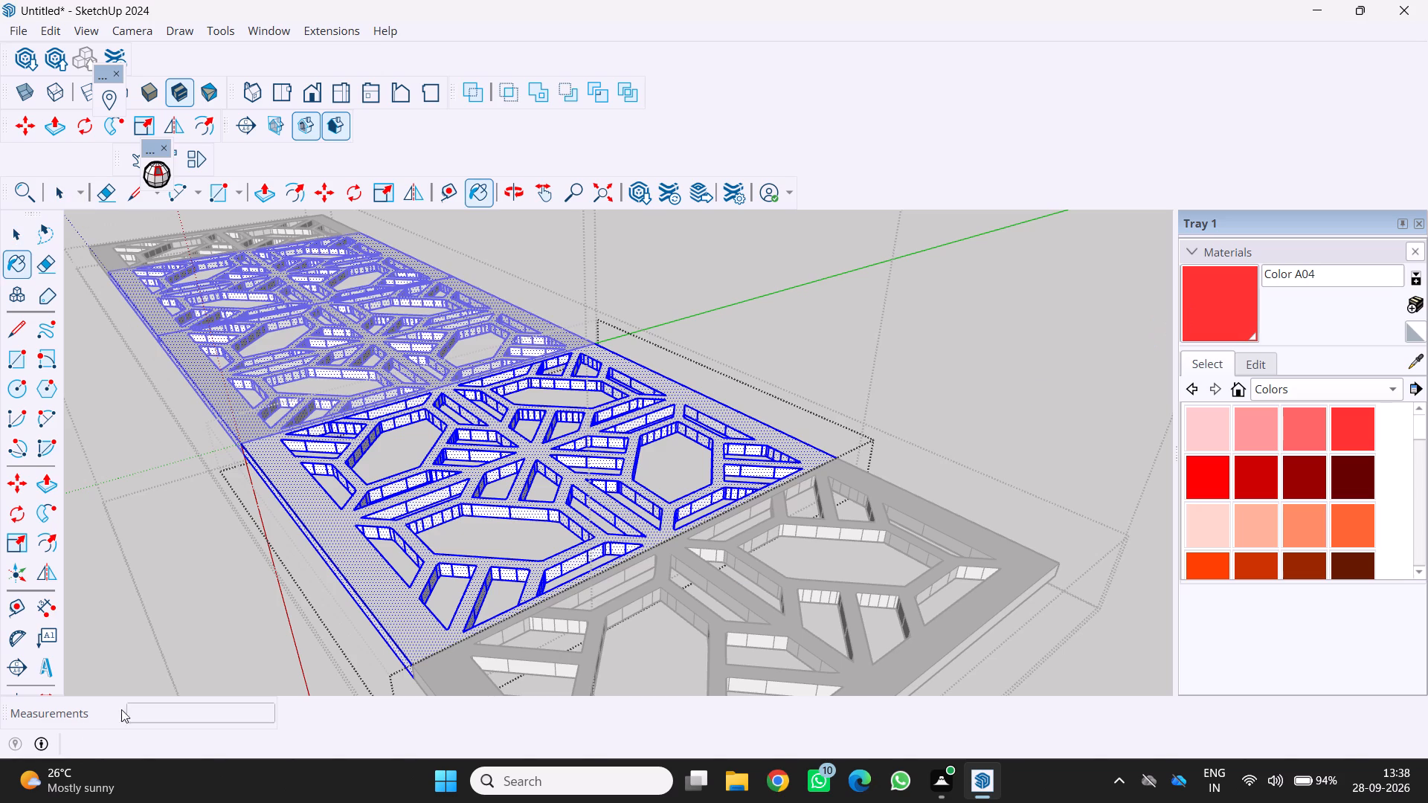
left_click(348, 570)
scroll(361, 562, "down", 6)
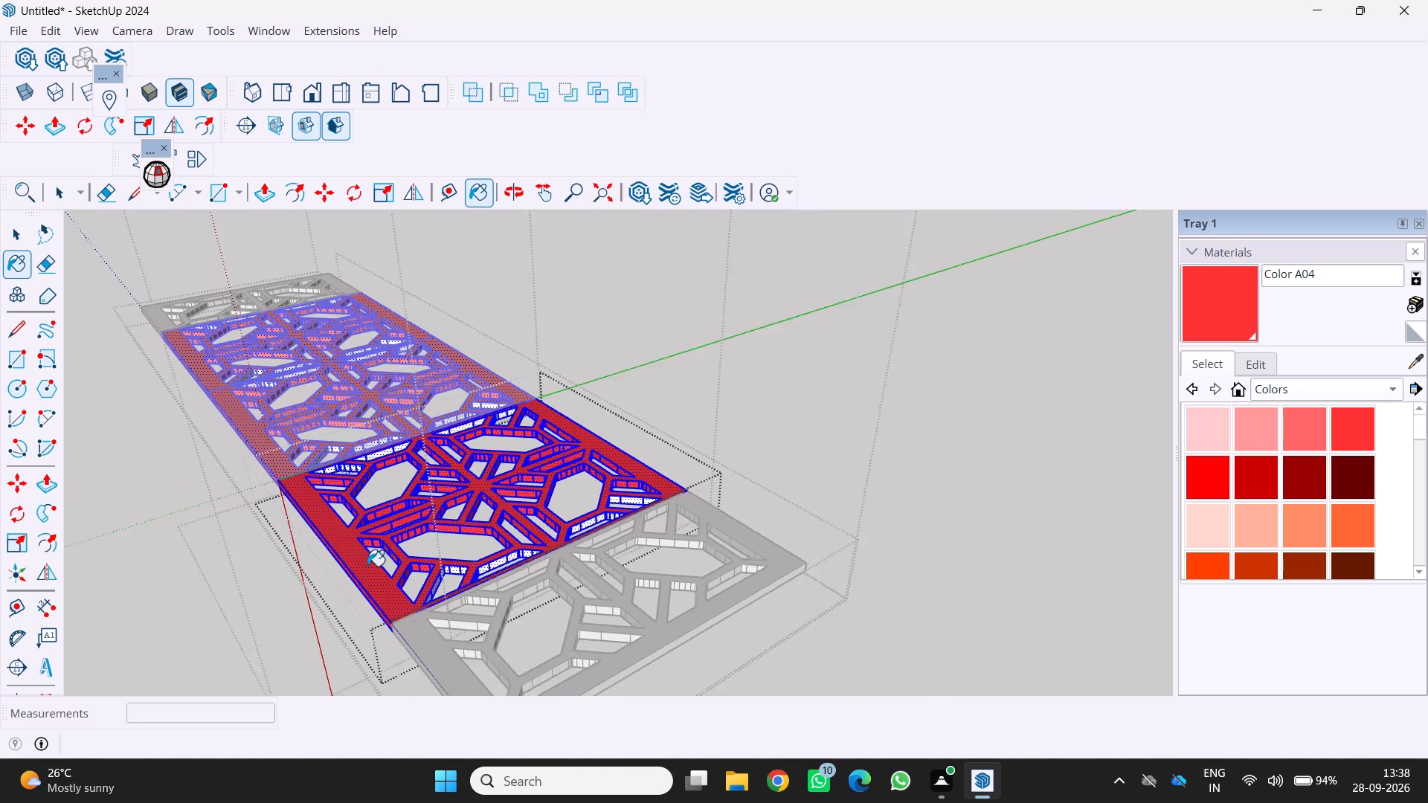
scroll(448, 617, "up", 3)
scroll(504, 561, "down", 4)
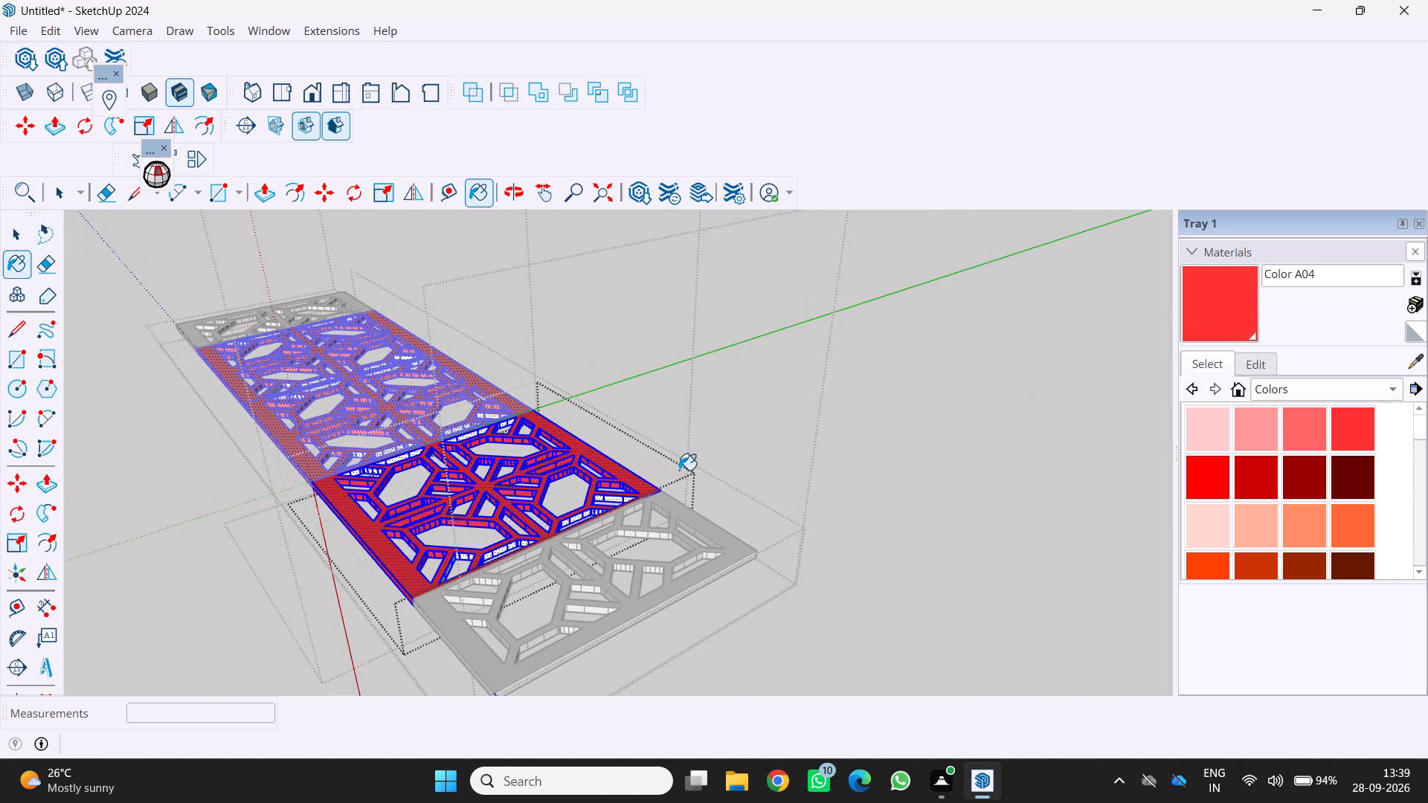
key("space")
left_click(681, 405)
left_click(759, 414)
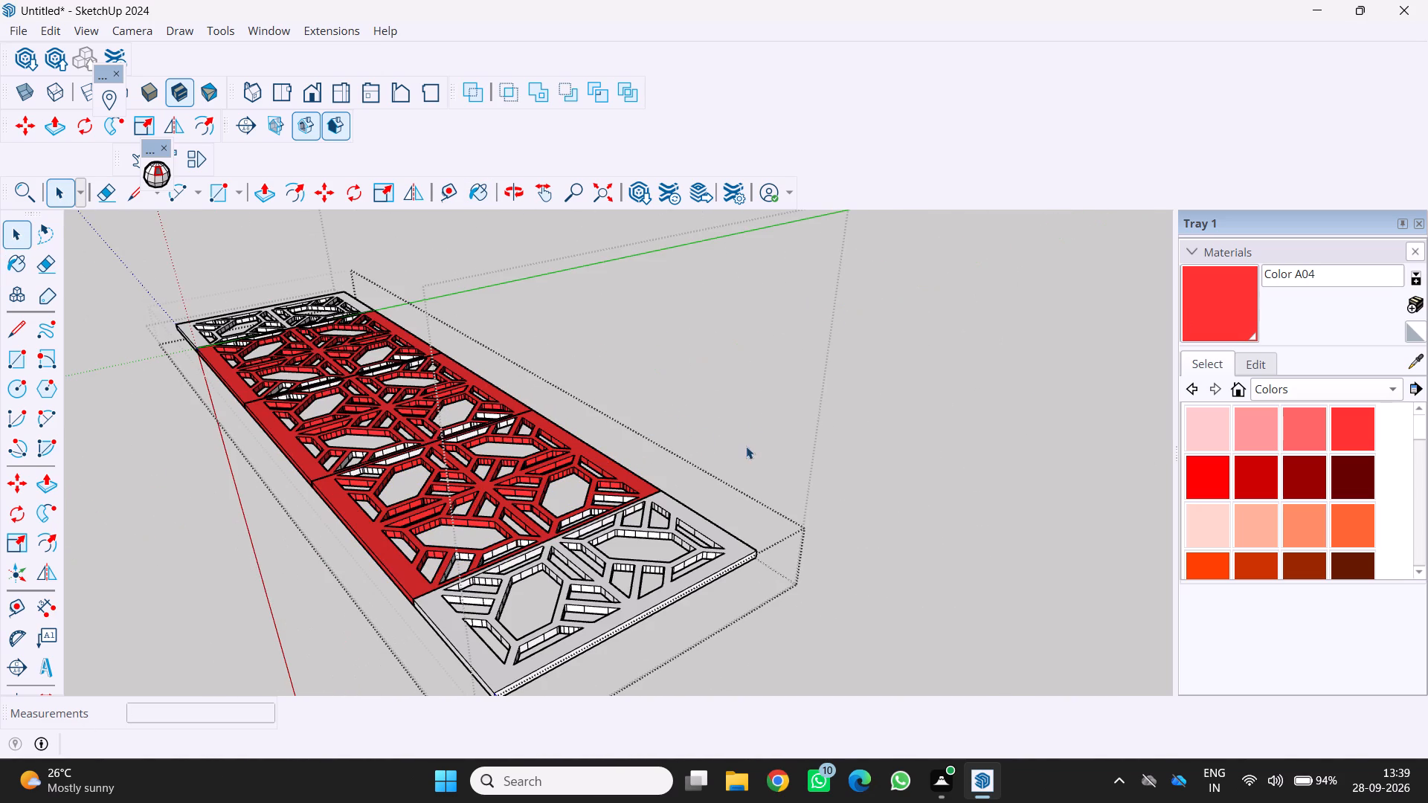
Reopen a red middle module, select all its connected geometry, paint its white inner walls with Color A04 and leave the module.
middle_click_drag(634, 605, 667, 697)
scroll(670, 697, "down", 1)
scroll(336, 572, "up", 3)
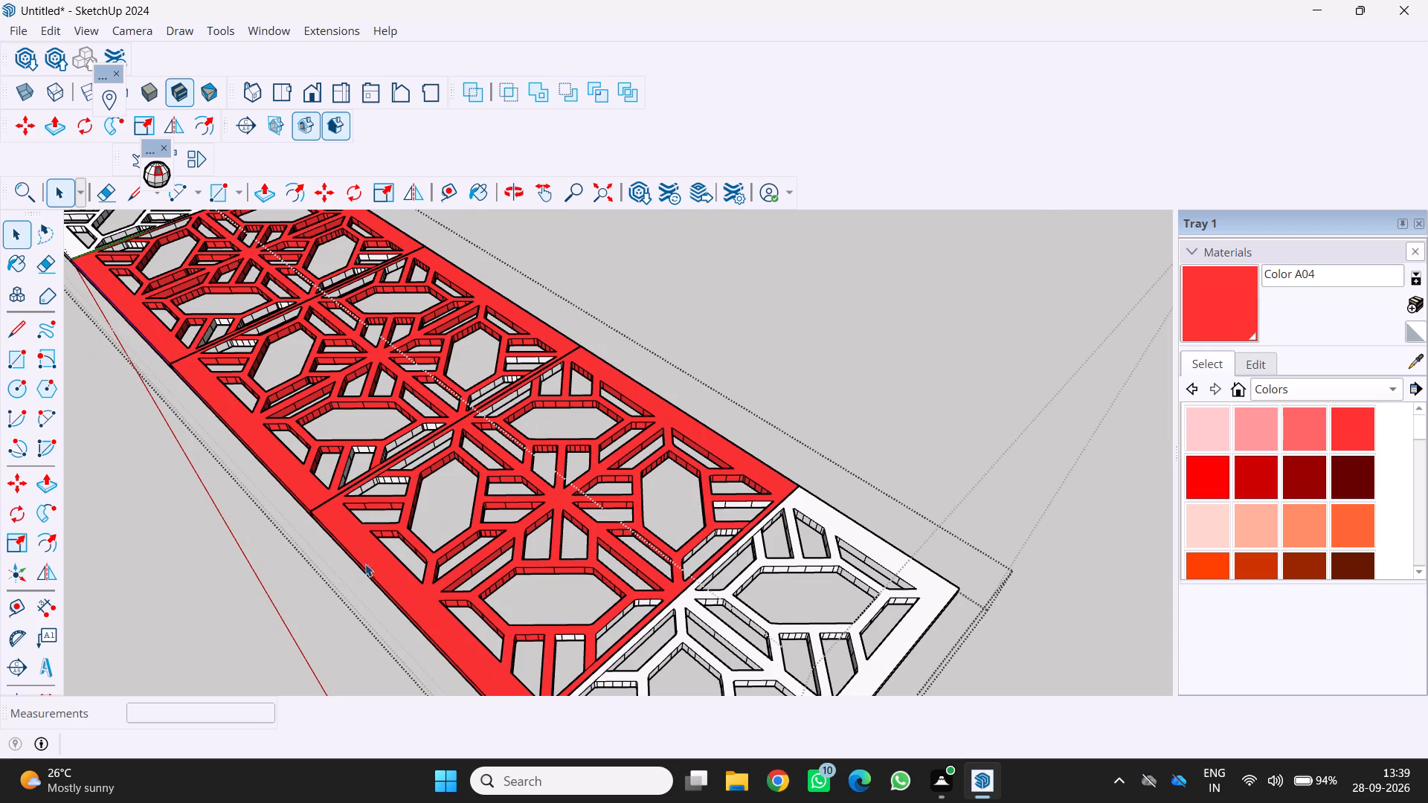
middle_click_drag(414, 514, 448, 471)
scroll(372, 490, "up", 6)
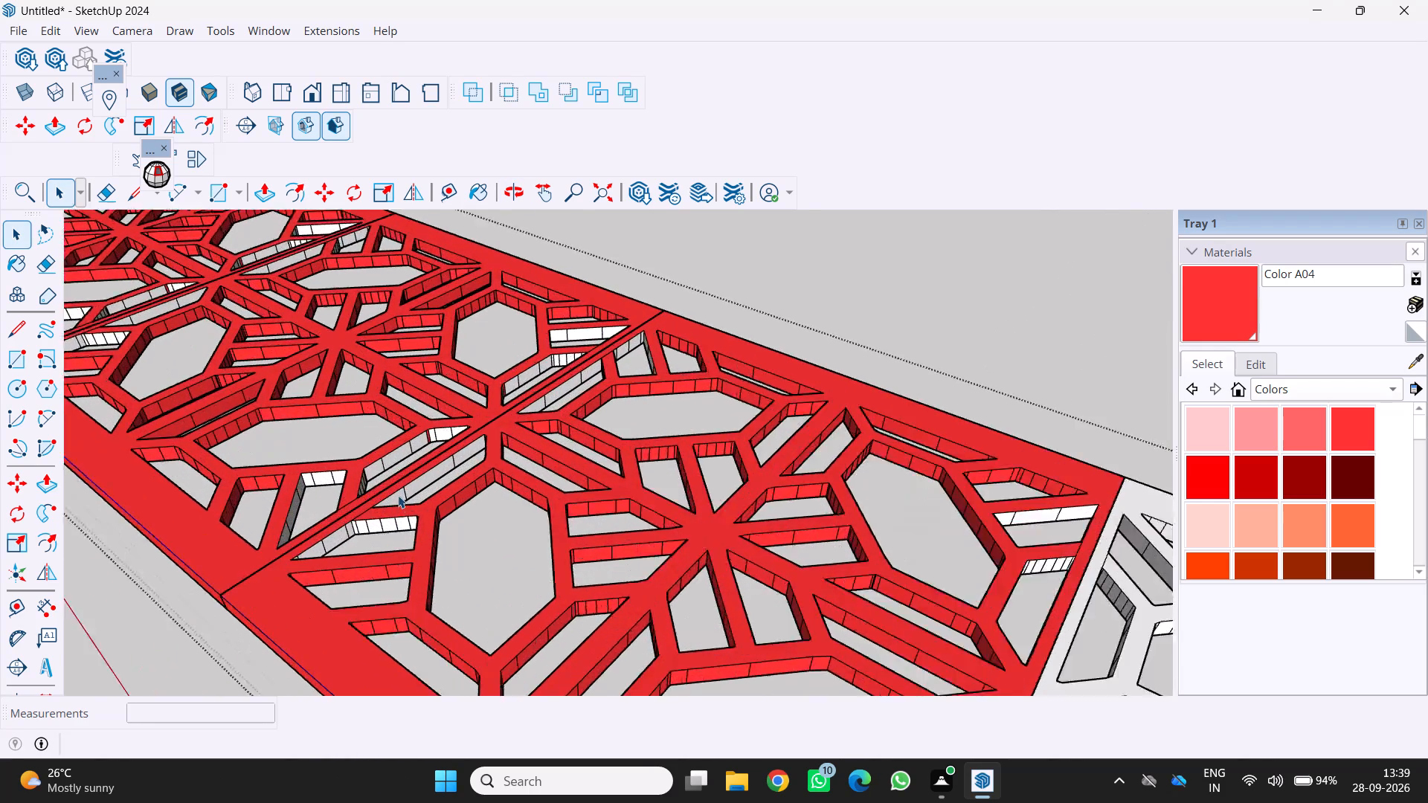
scroll(398, 495, "up", 9)
double_click(419, 488)
triple_click(419, 488)
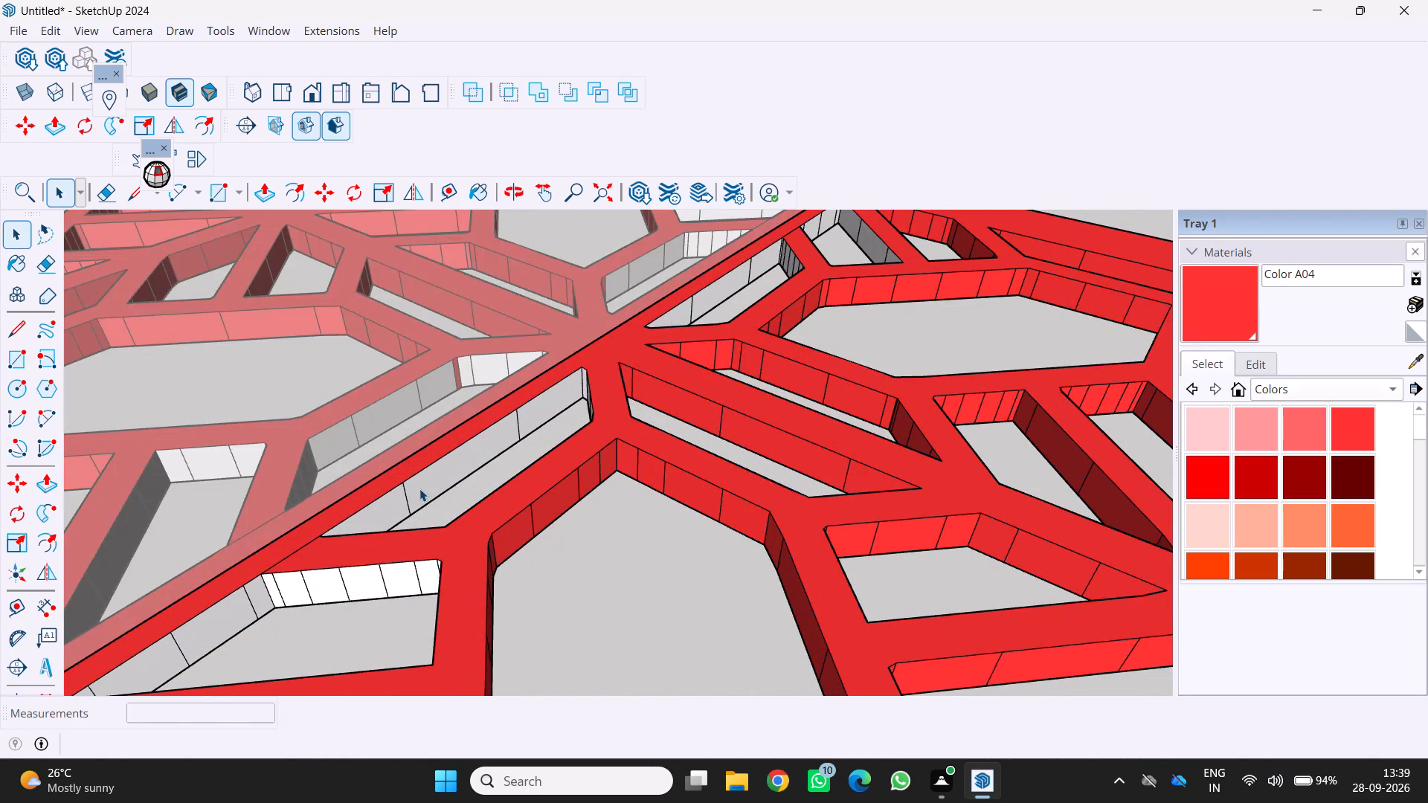
left_click(419, 488)
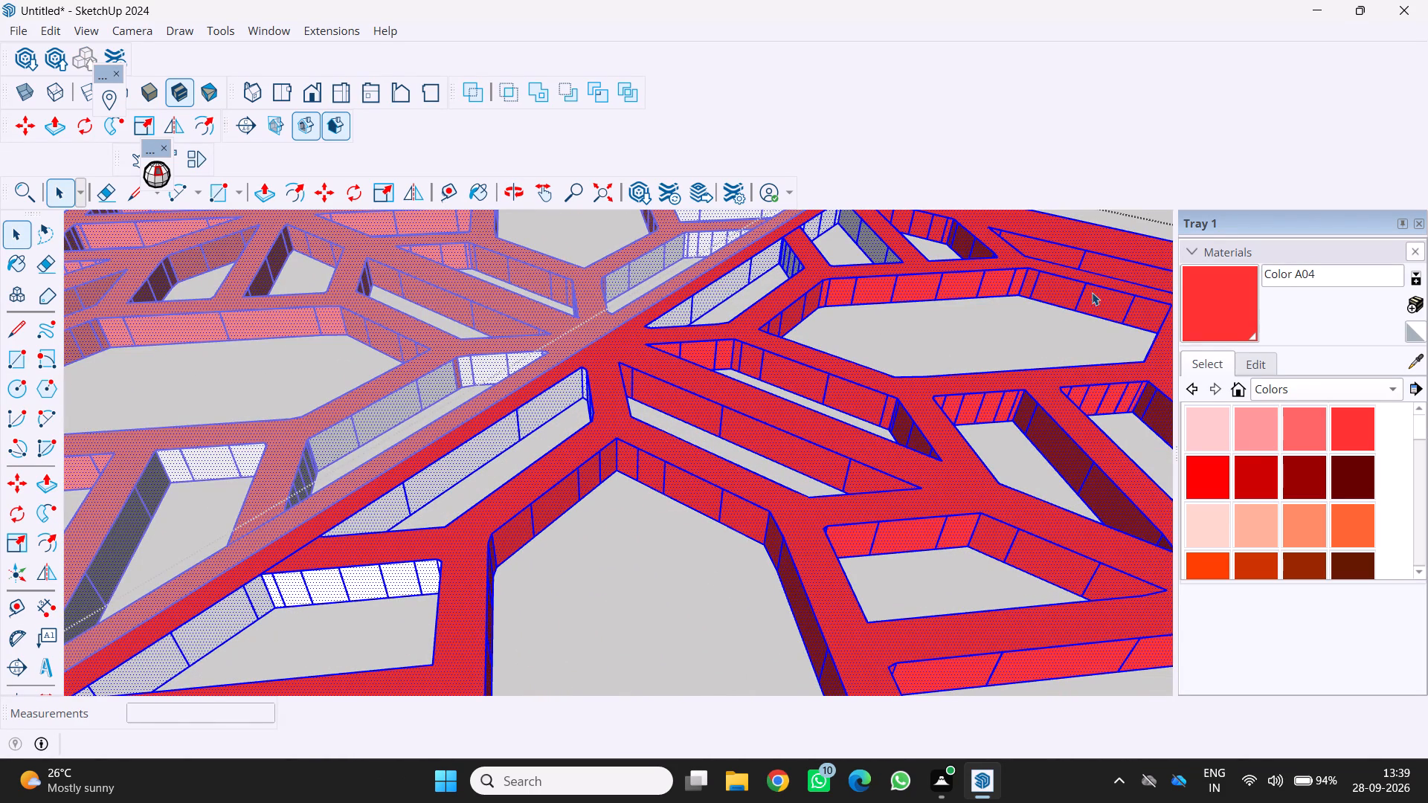
left_click(1255, 315)
left_click(388, 520)
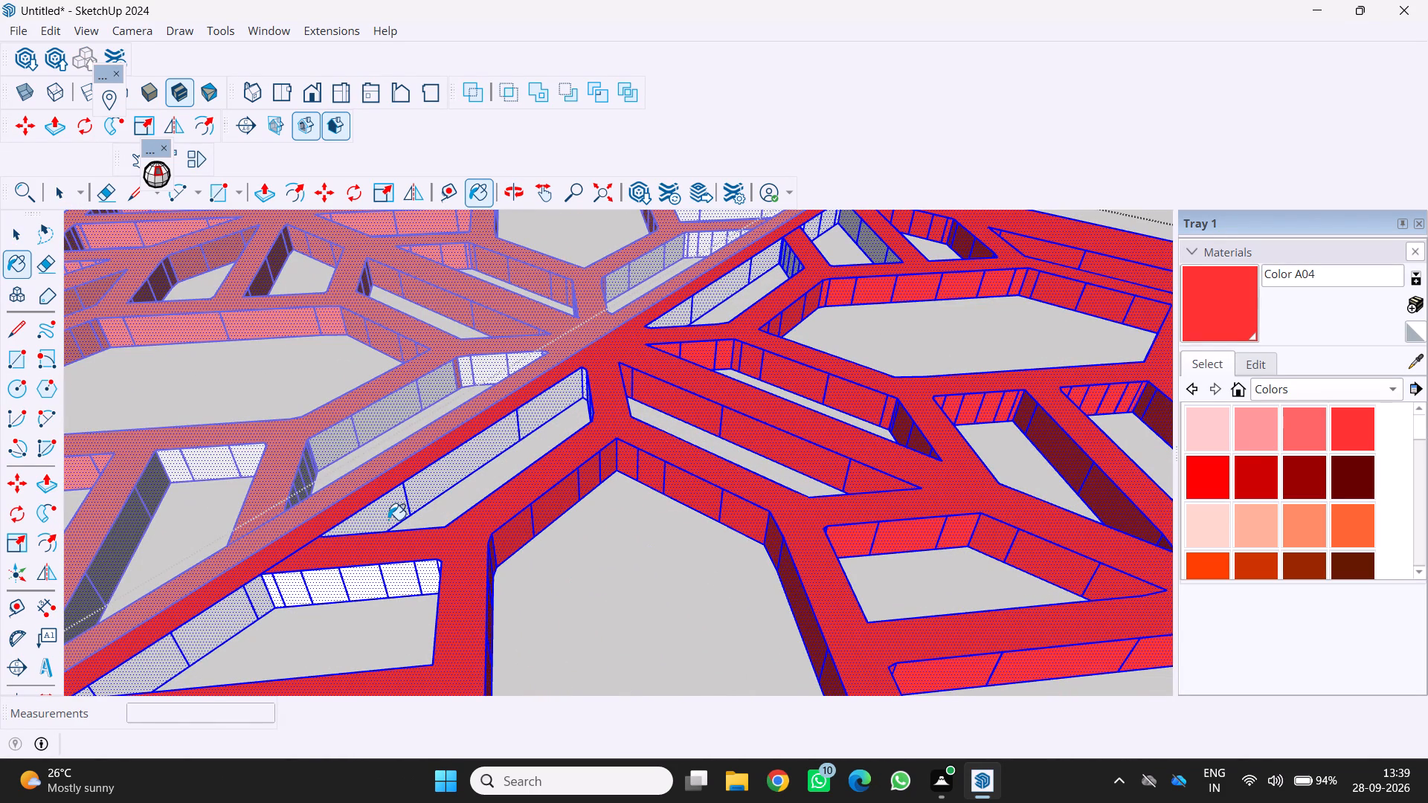
scroll(356, 502, "down", 17)
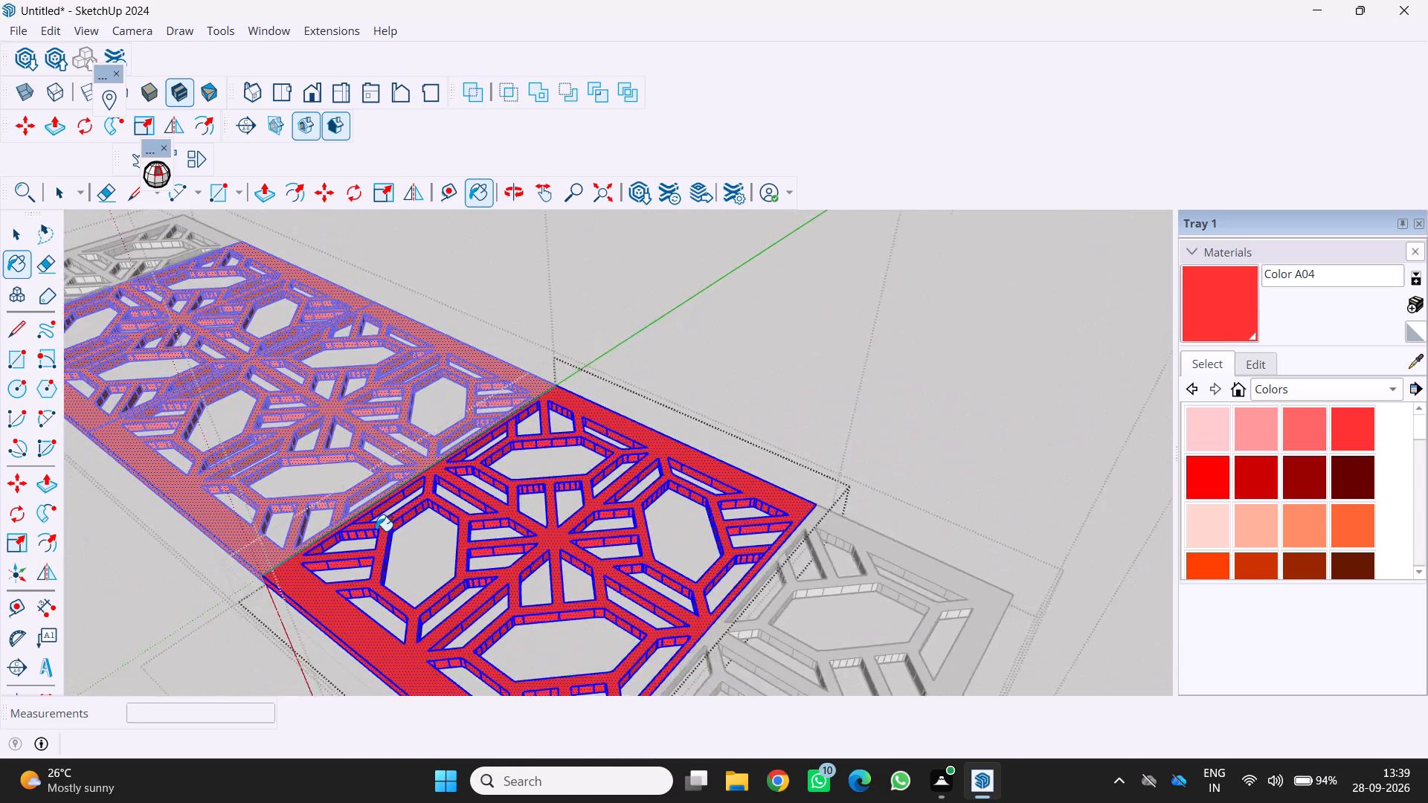
scroll(376, 531, "down", 6)
key("space")
double_click(855, 428)
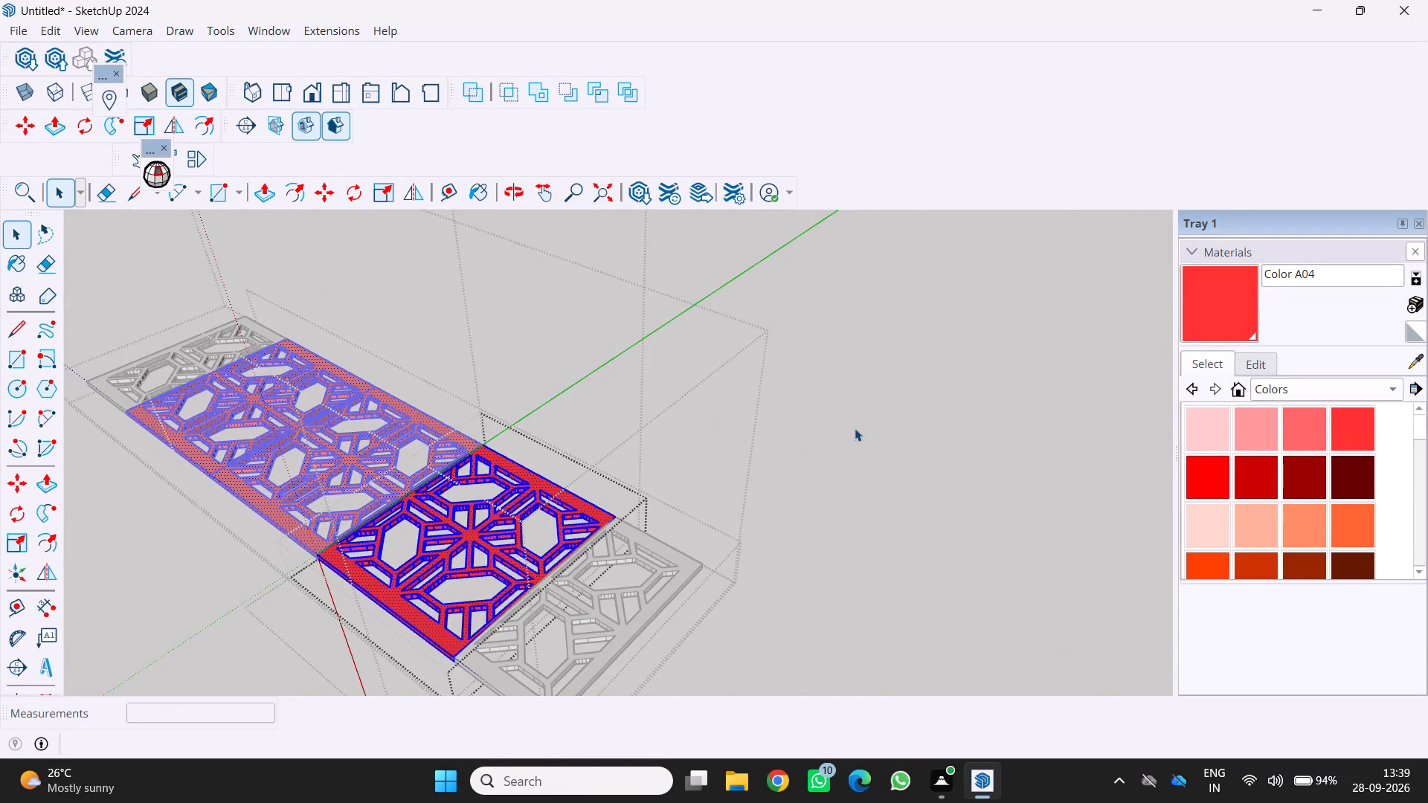
left_click(779, 512)
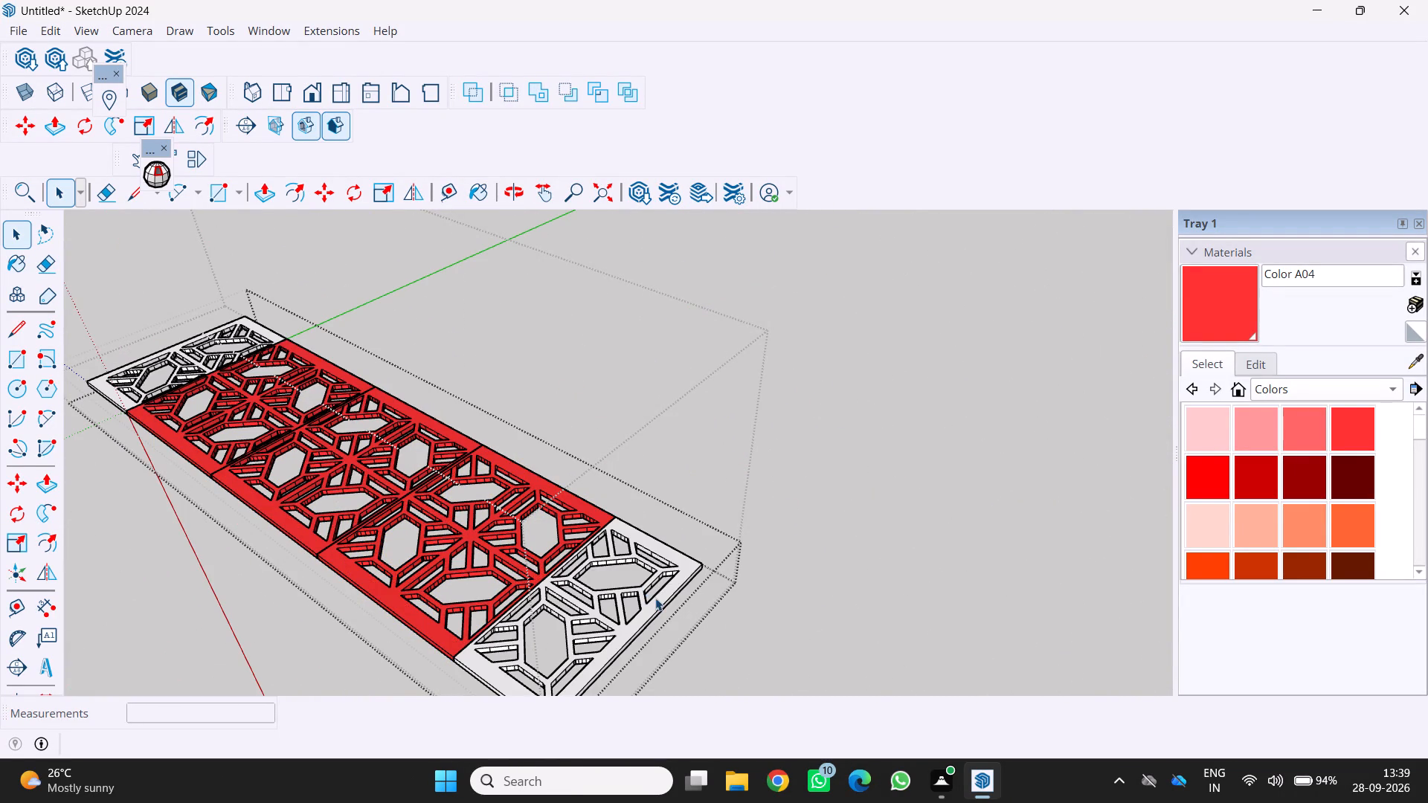
Open the white module at the panel's near end, paint all its connected geometry and inner walls with Color A04, and leave the module.
middle_click_drag(655, 598, 458, 488, "shift")
key("End")
key("End")
key("End")
key("End")
key("End")
key("End")
key("End")
key("End")
key("End")
key("End")
key("End")
key("End")
key("End")
key("End")
key("End")
key("End")
key("End")
key("End")
key("End")
key("End")
scroll(431, 514, "up", 10)
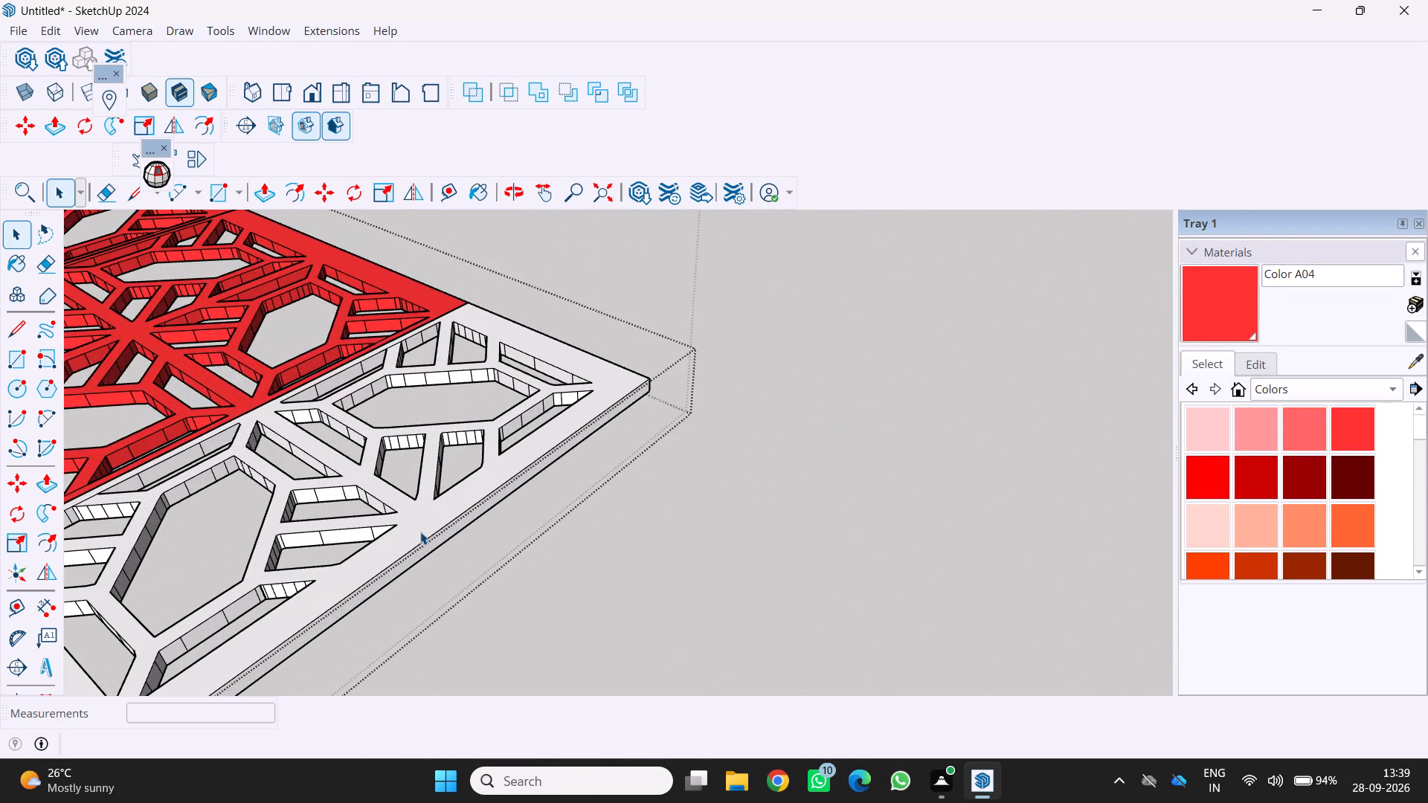
triple_click(416, 531)
double_click(416, 531)
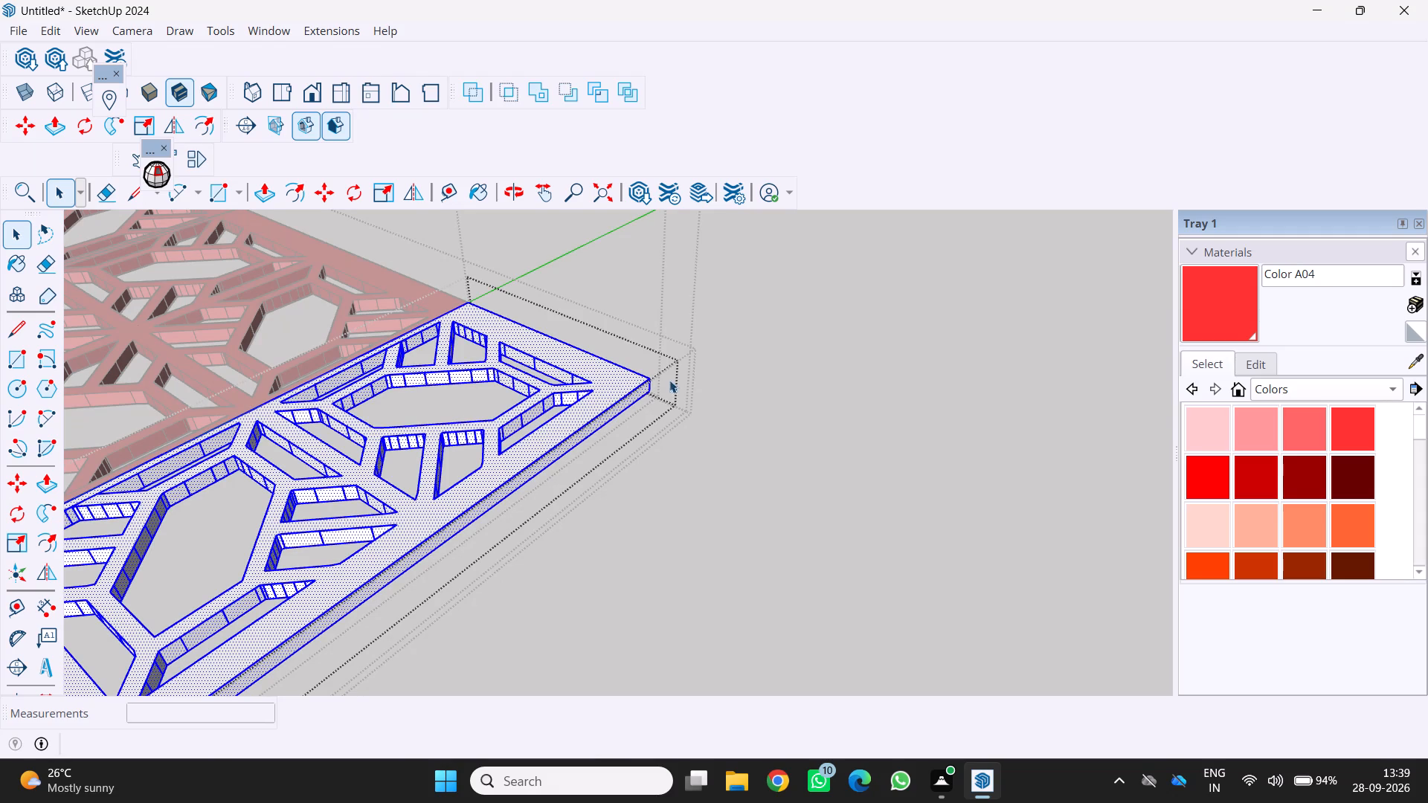
left_click(1212, 312)
left_click(379, 565)
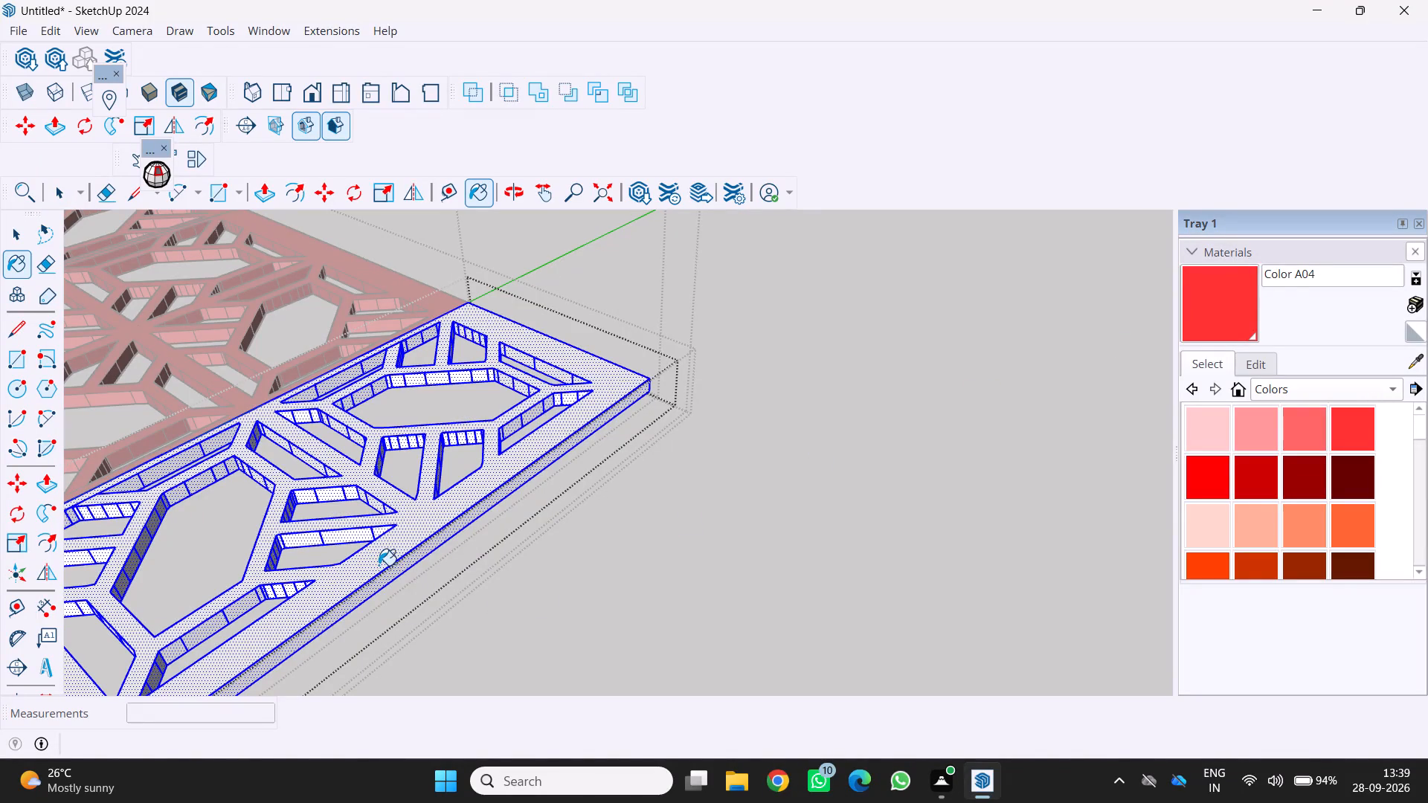
scroll(377, 561, "down", 3)
scroll(183, 580, "up", 6)
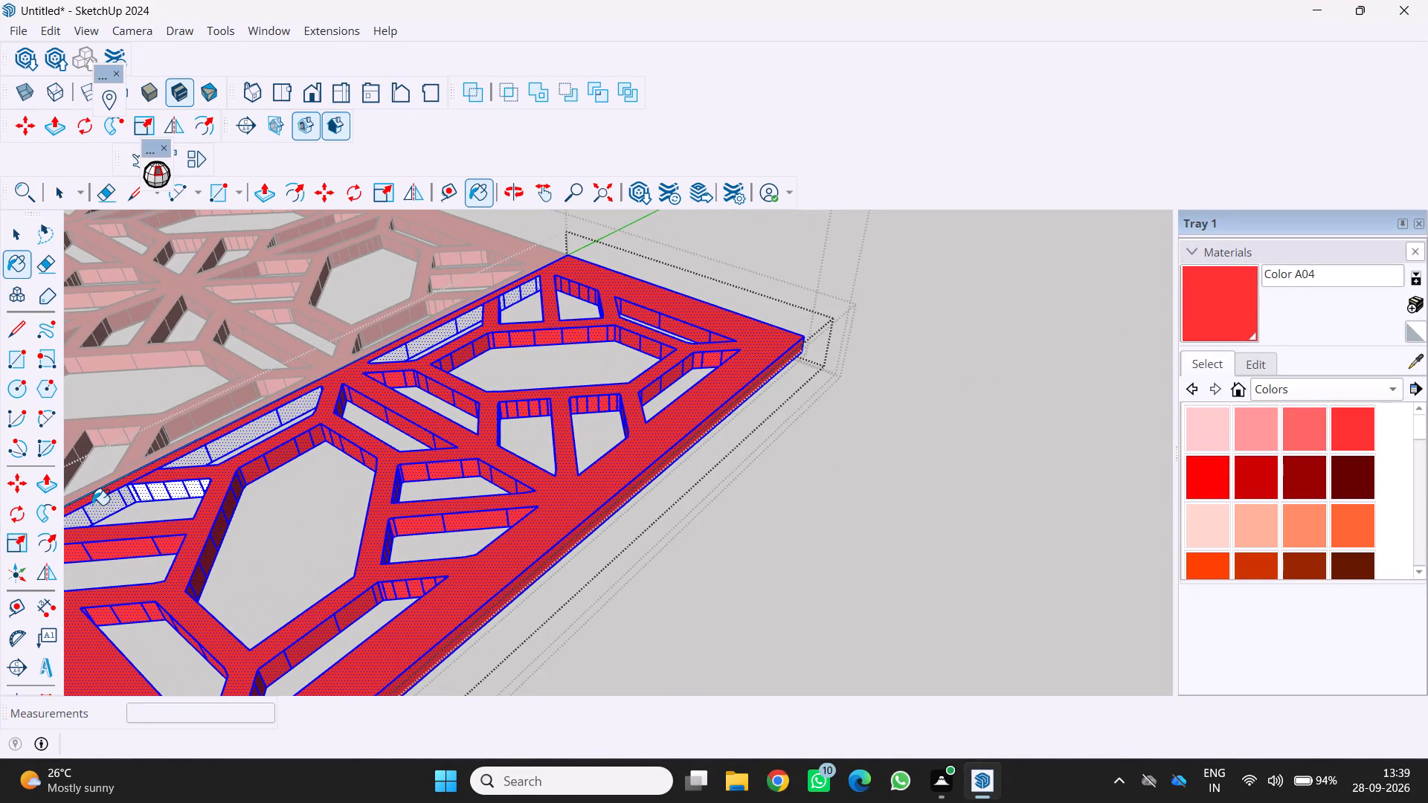
left_click(92, 509)
scroll(239, 488, "down", 6)
scroll(231, 567, "down", 1)
middle_click(170, 618)
middle_click_drag(152, 628, 434, 706, "shift")
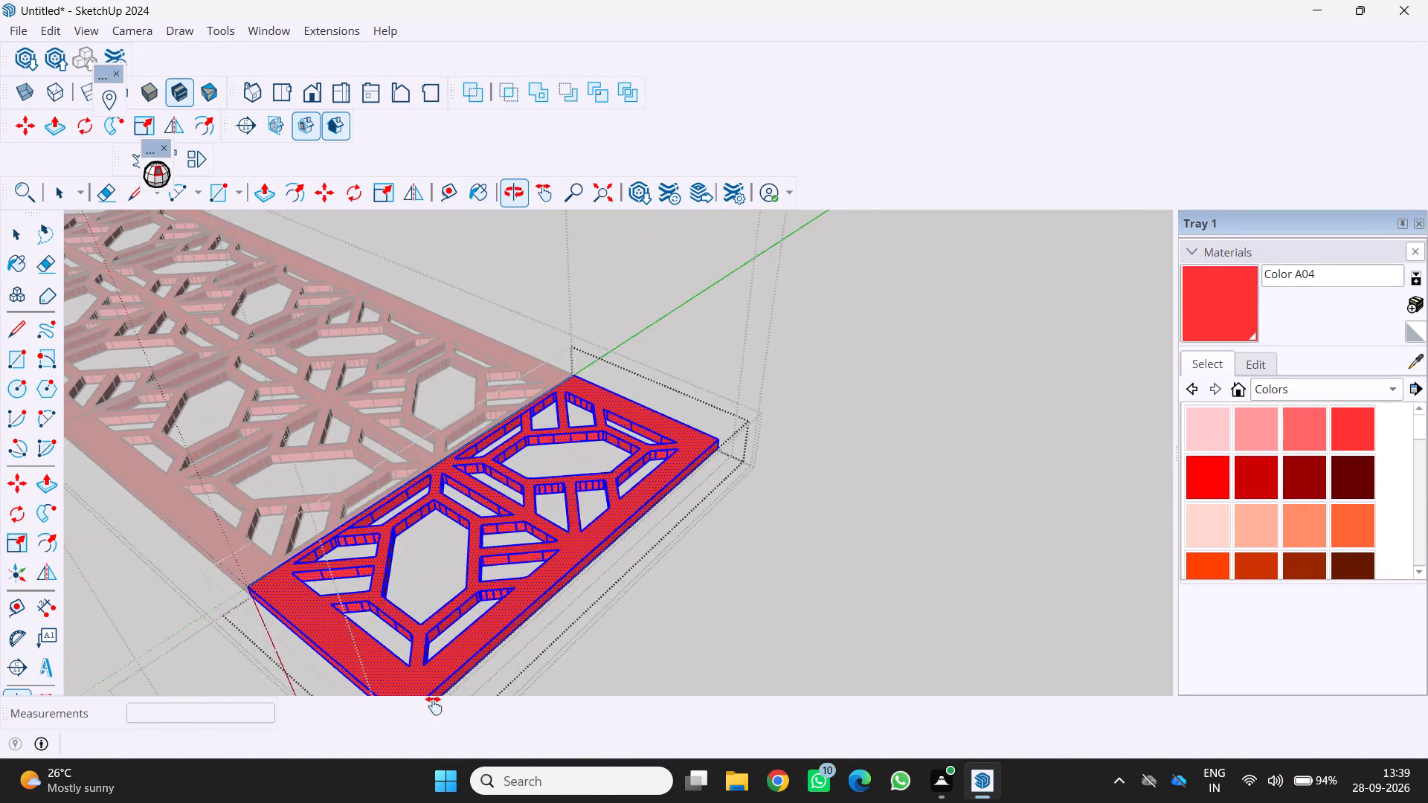
middle_click_drag(434, 706, 517, 716, "shift")
key("End")
key("End")
key("End")
key("End")
key("End")
key("End")
key("End")
key("End")
key("End")
key("End")
key("End")
key("End")
key("End")
scroll(422, 612, "down", 11)
middle_click_drag(347, 588, 437, 658, "shift")
scroll(347, 588, "down", 1, "shift")
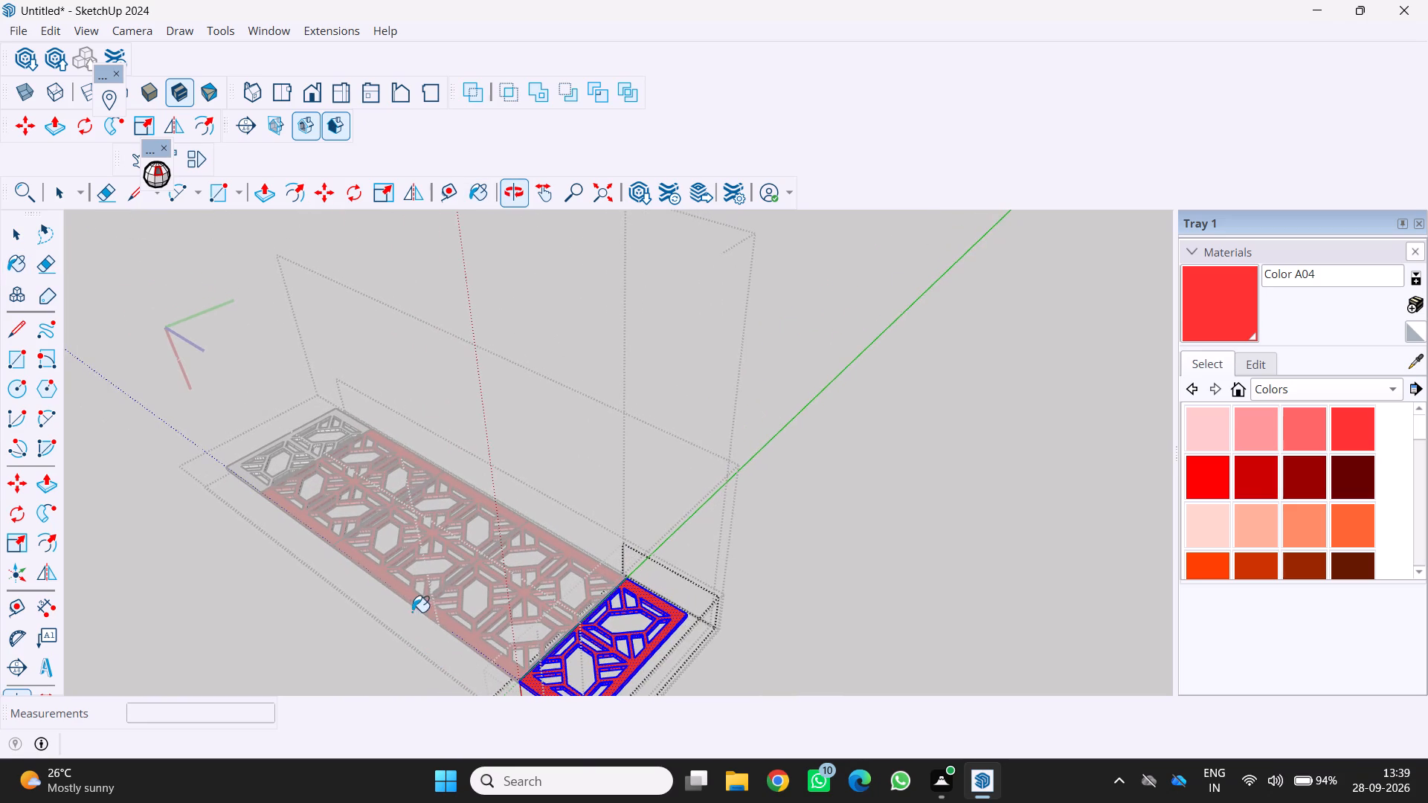
key("End")
key("space")
key("End")
key("End")
key("End")
key("End")
key("End")
key("End")
key("End")
key("End")
key("End")
key("End")
key("End")
key("End")
key("End")
key("End")
key("End")
key("End")
key("End")
key("End")
key("End")
key("End")
left_click(183, 580)
left_click(183, 580)
left_click(183, 580)
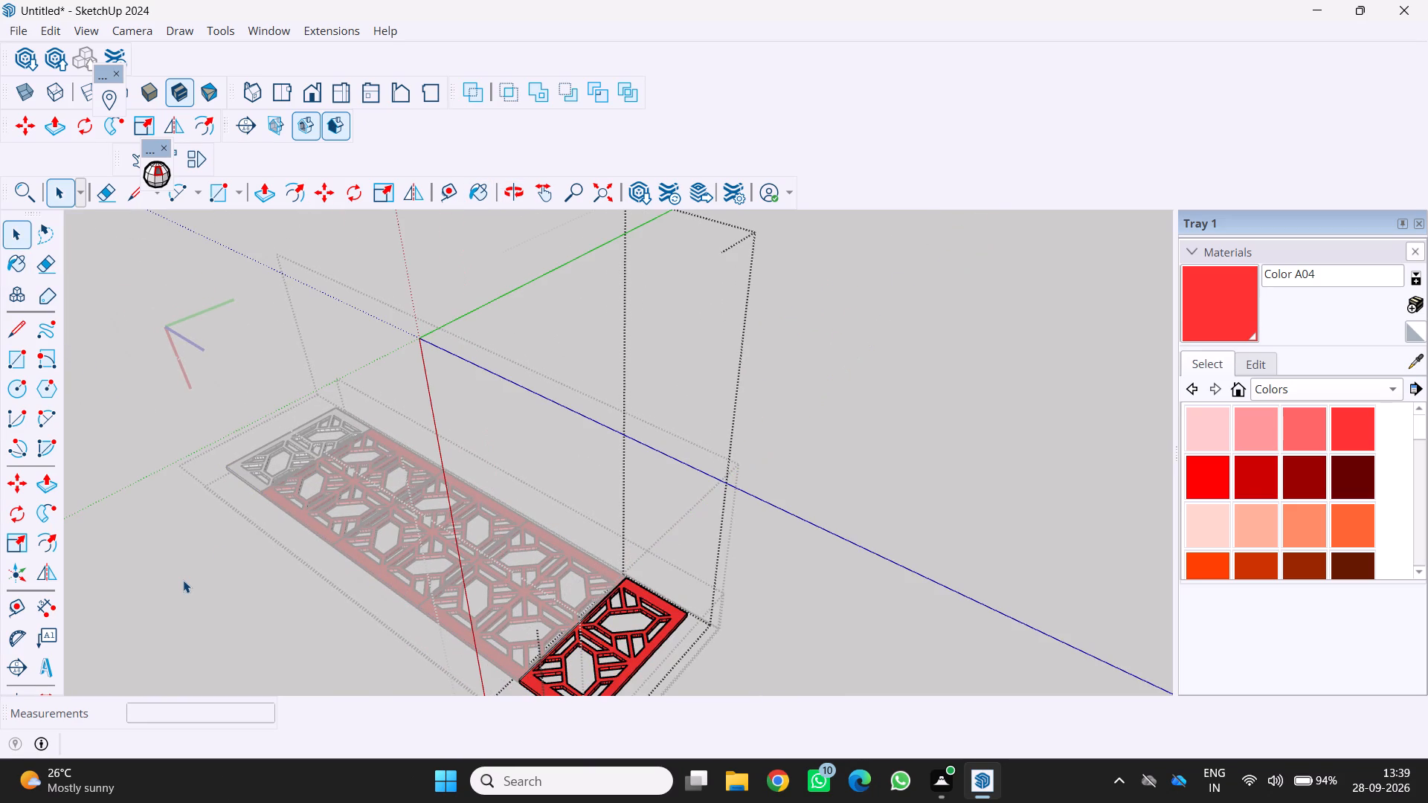
double_click(785, 355)
Open the white module at the panel's far end, paint all its connected geometry and inner walls with Color A04, and leave the module.
scroll(283, 494, "up", 3)
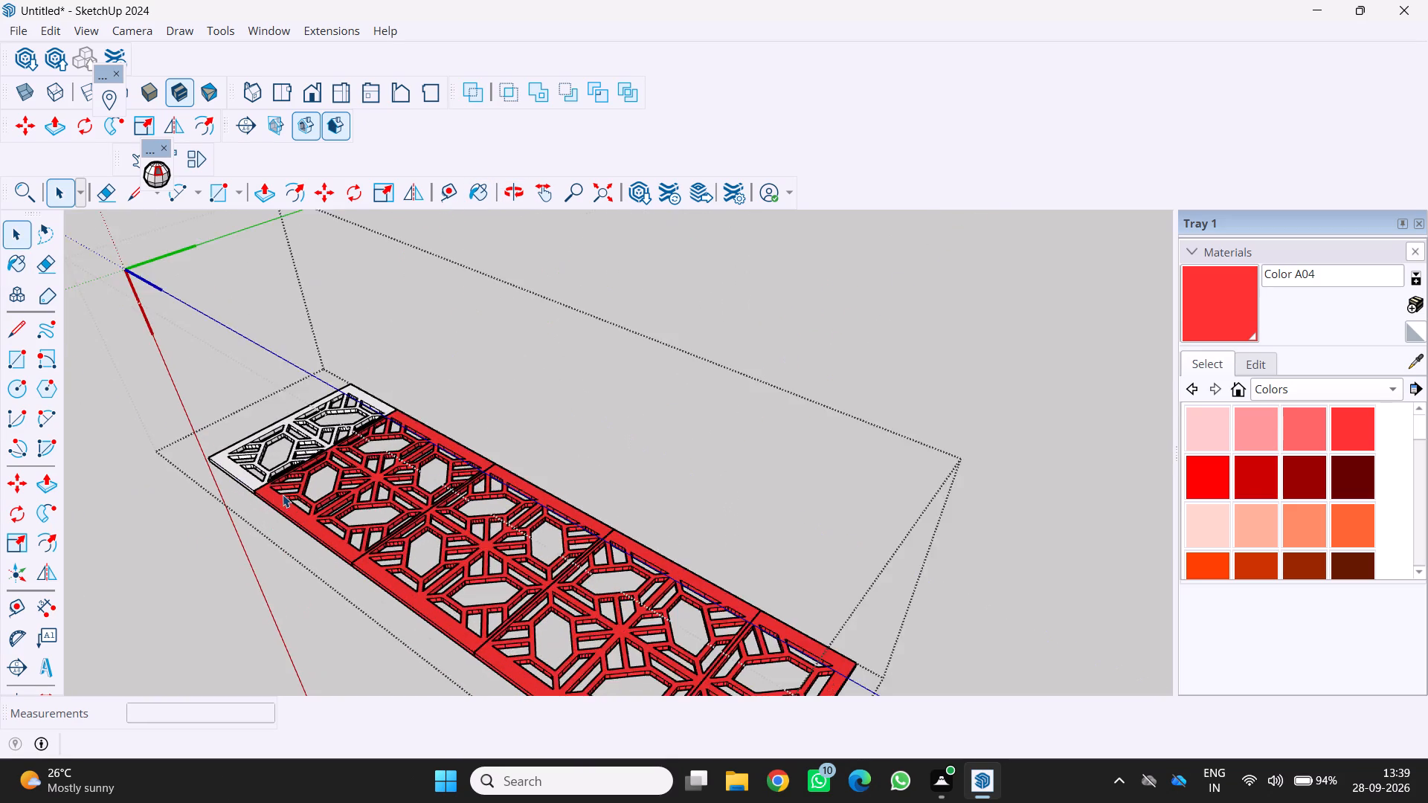
scroll(283, 494, "up", 20)
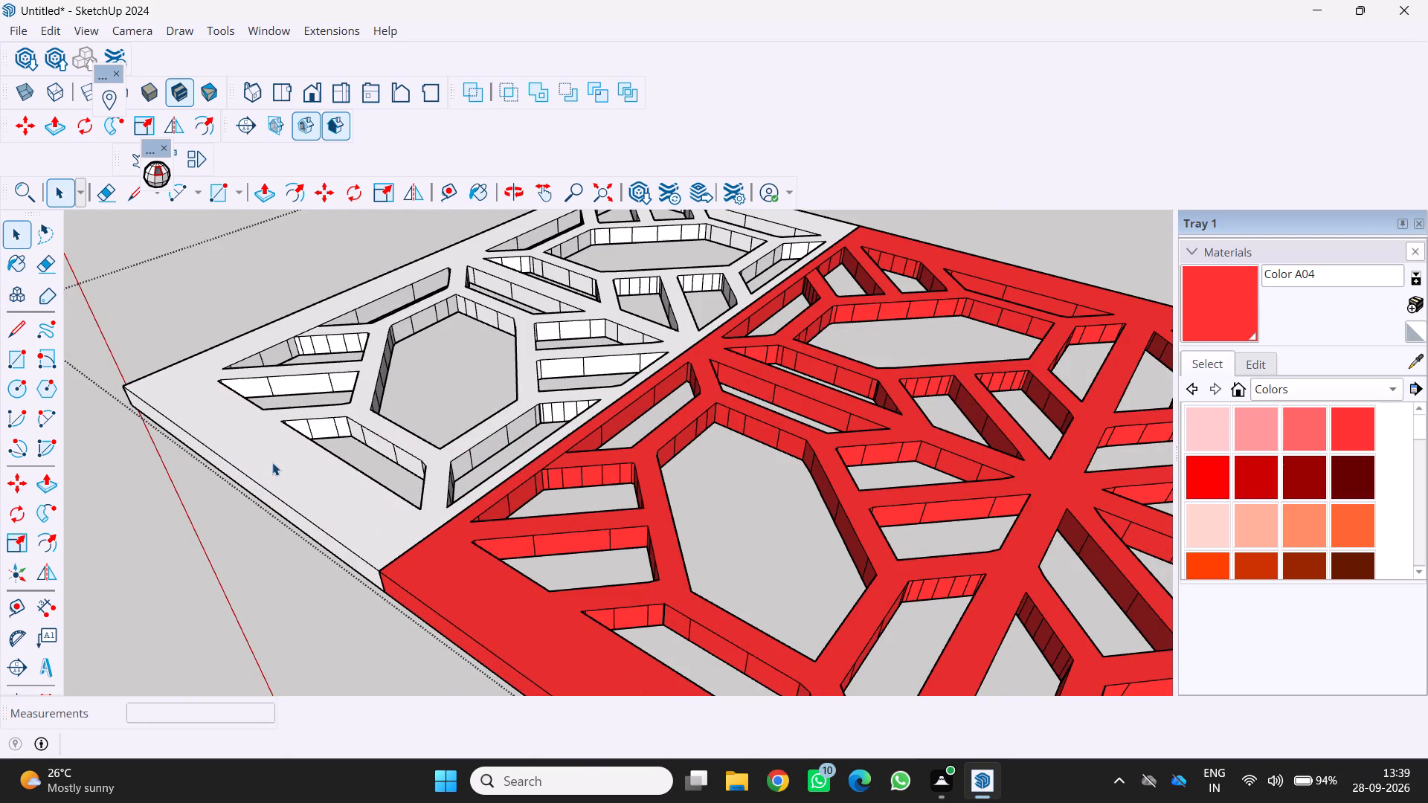
left_click(272, 462)
left_click(272, 462)
double_click(272, 462)
left_click(272, 462)
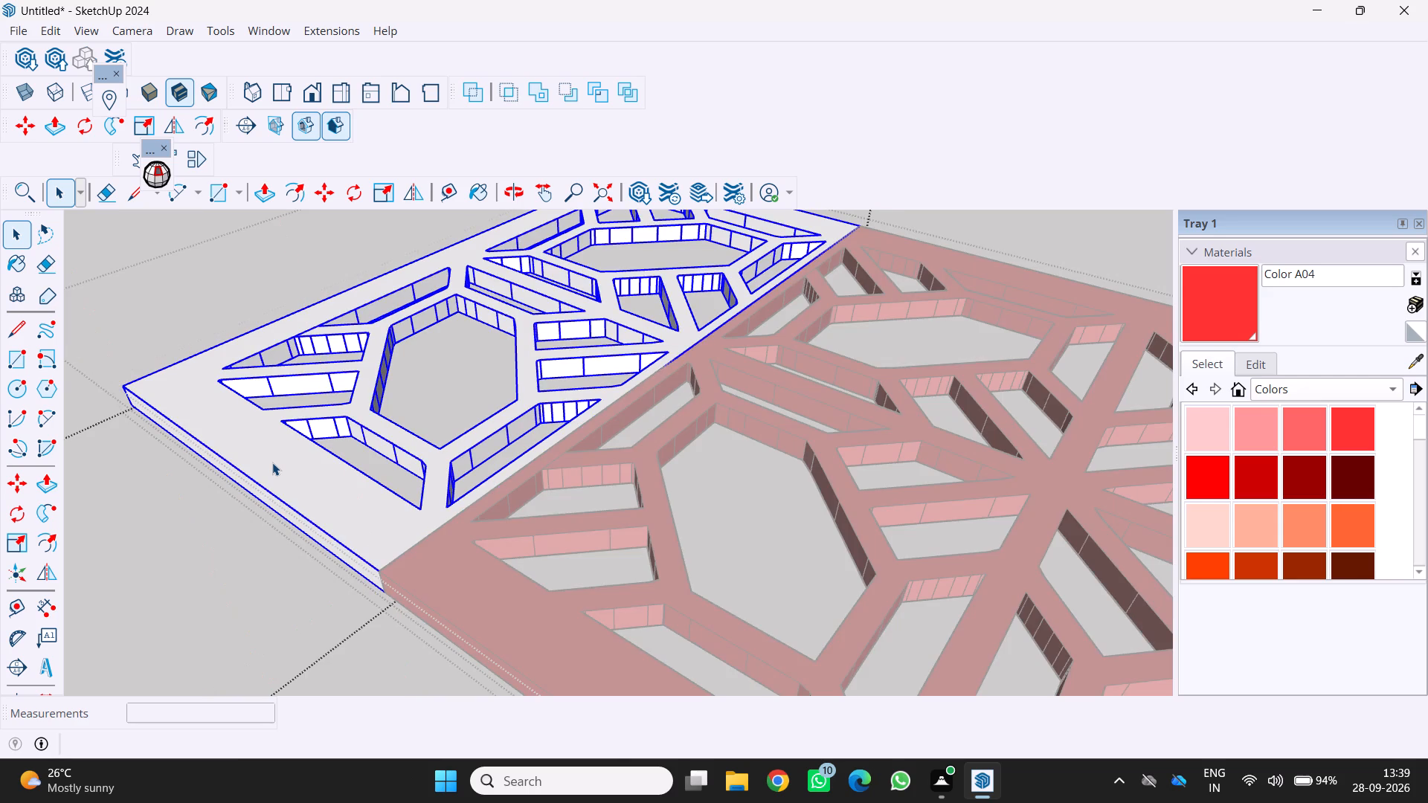
double_click(272, 462)
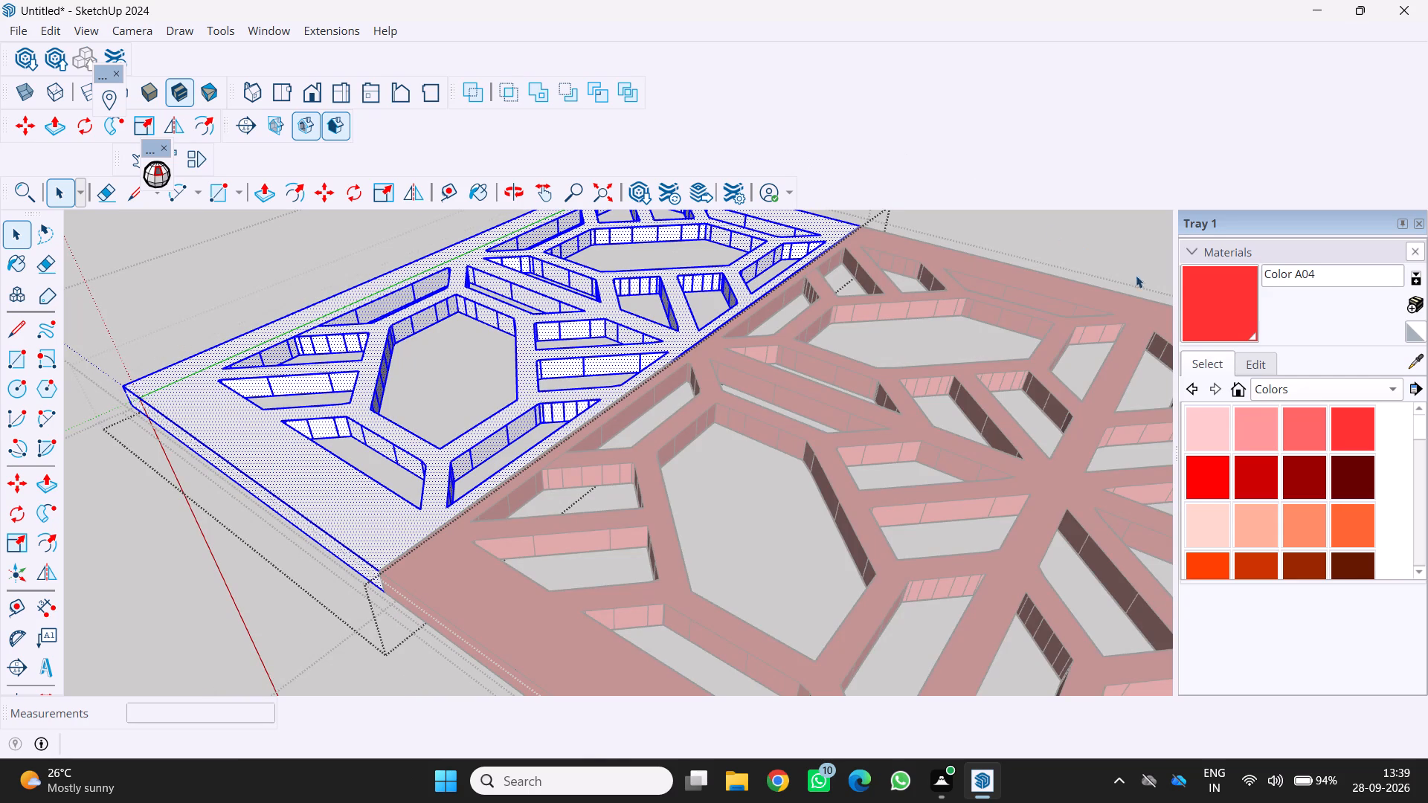
left_click(1190, 301)
left_click(385, 552)
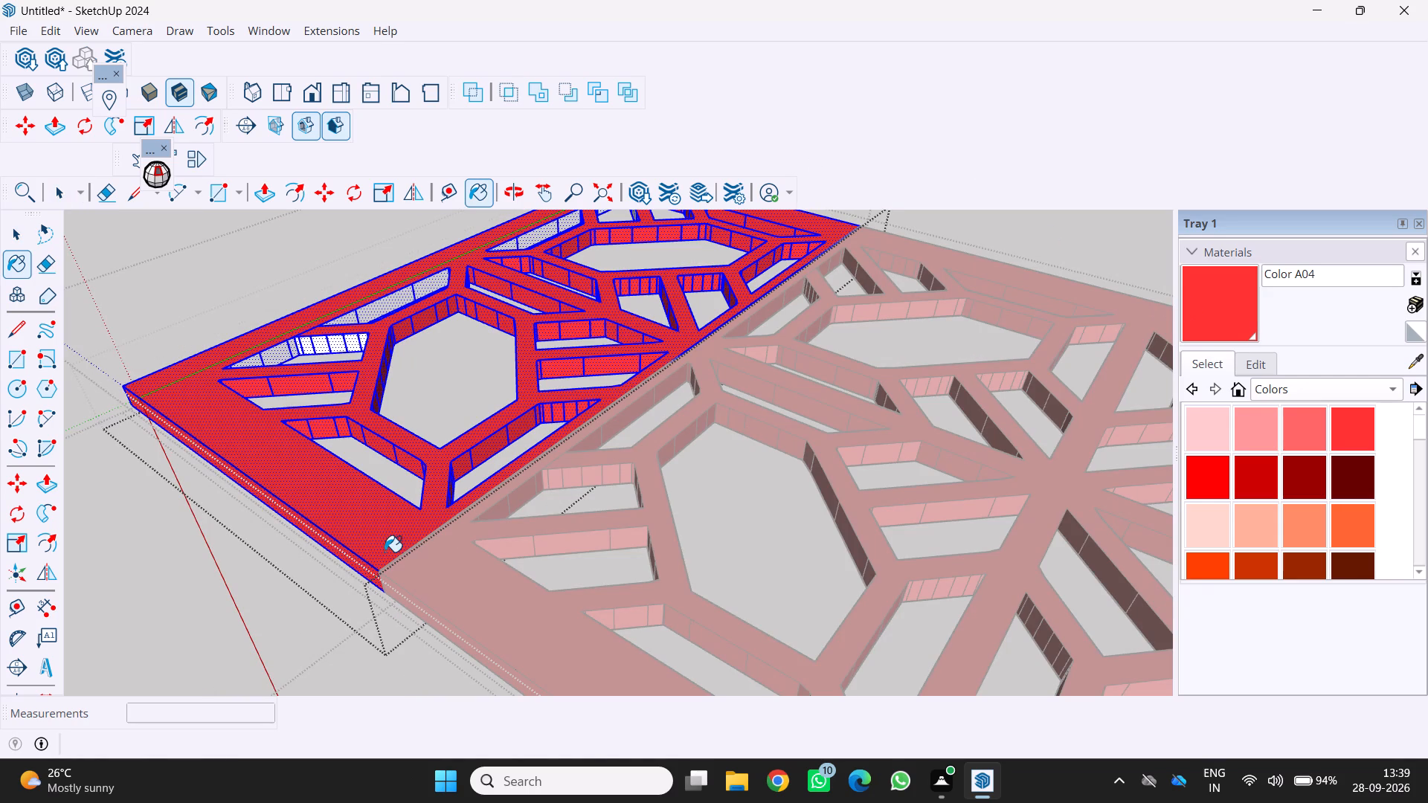
scroll(284, 399, "up", 11)
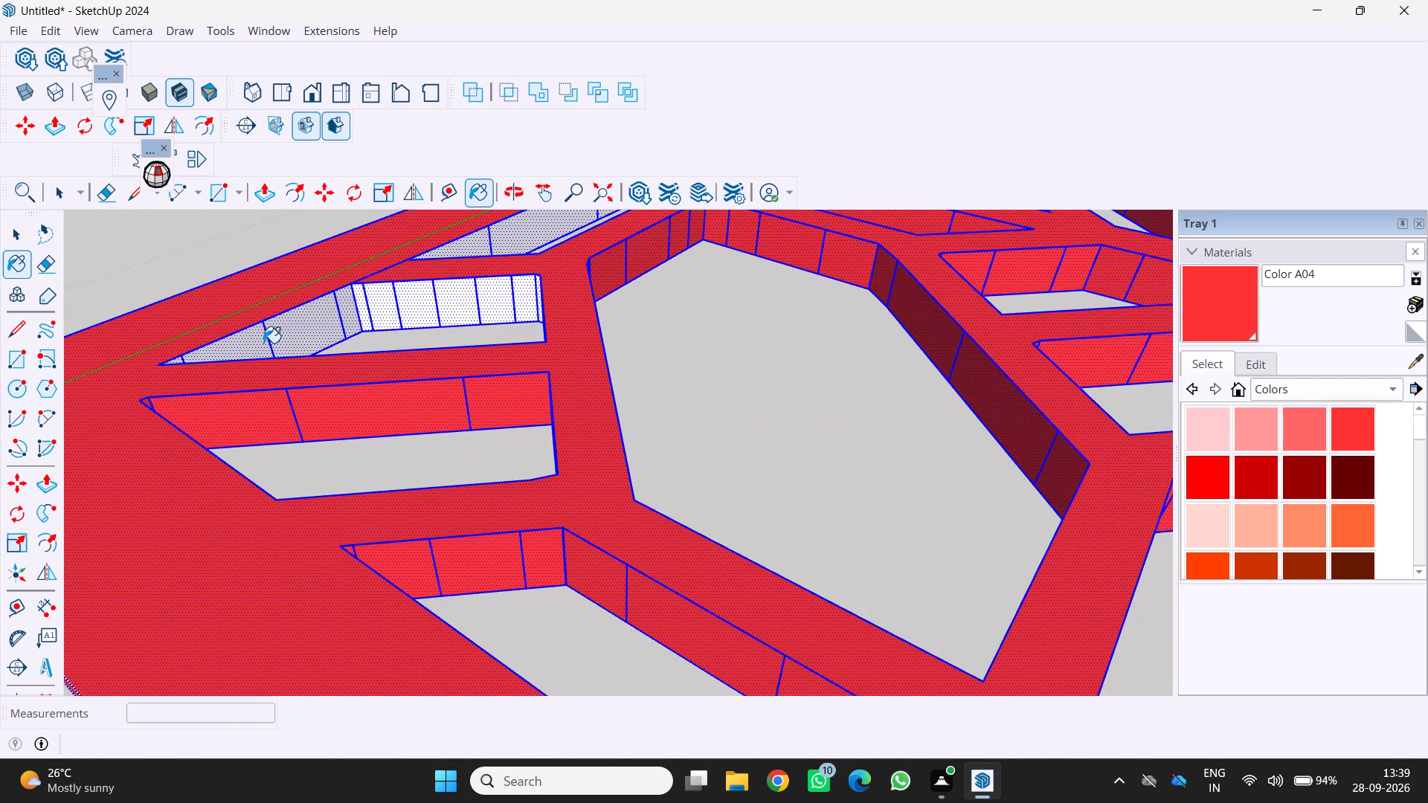
left_click(263, 343)
scroll(292, 332, "down", 9)
scroll(426, 312, "down", 3)
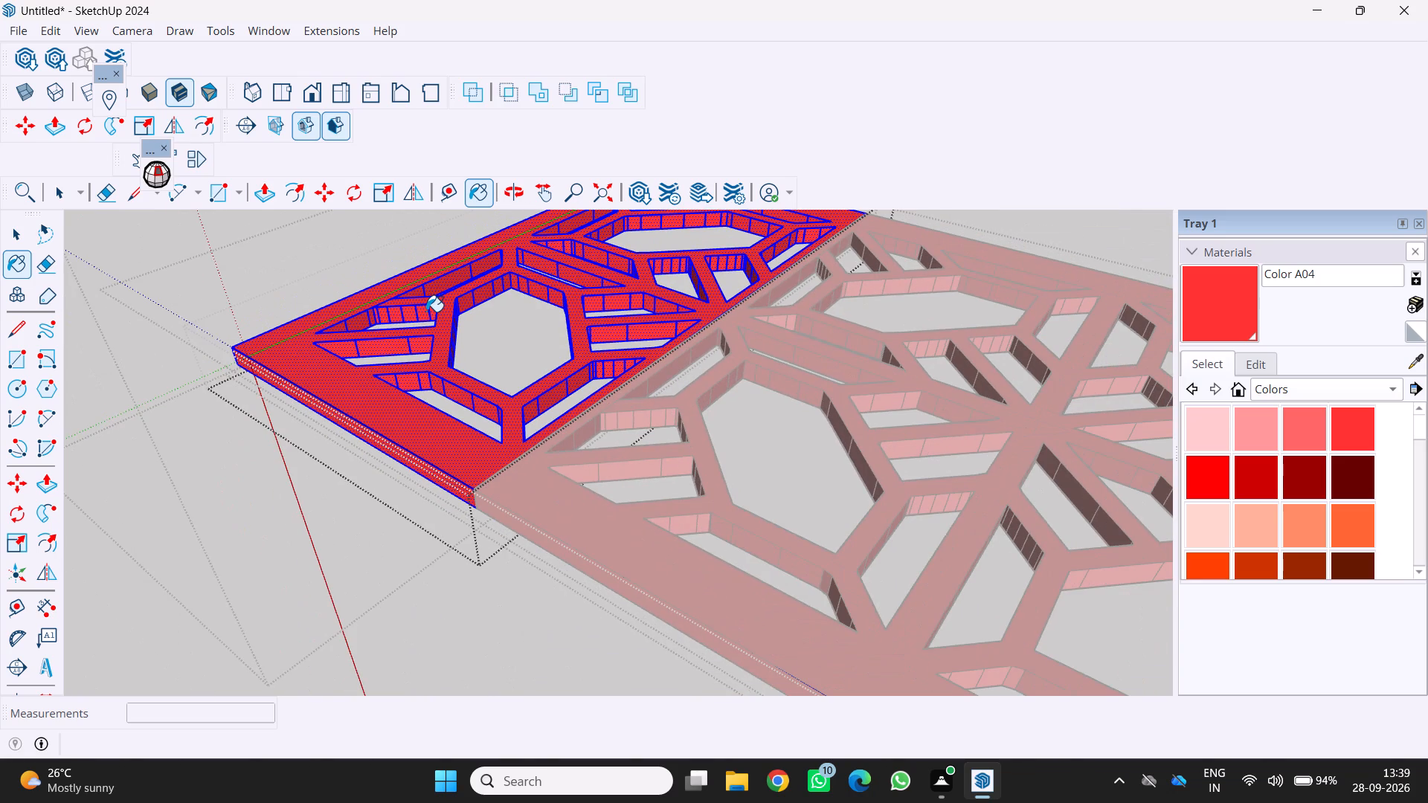
middle_click_drag(443, 372, 480, 577, "shift")
key("End")
key("End")
key("End")
key("End")
key("End")
key("End")
key("End")
key("End")
key("End")
key("End")
key("End")
key("End")
scroll(475, 472, "down", 1)
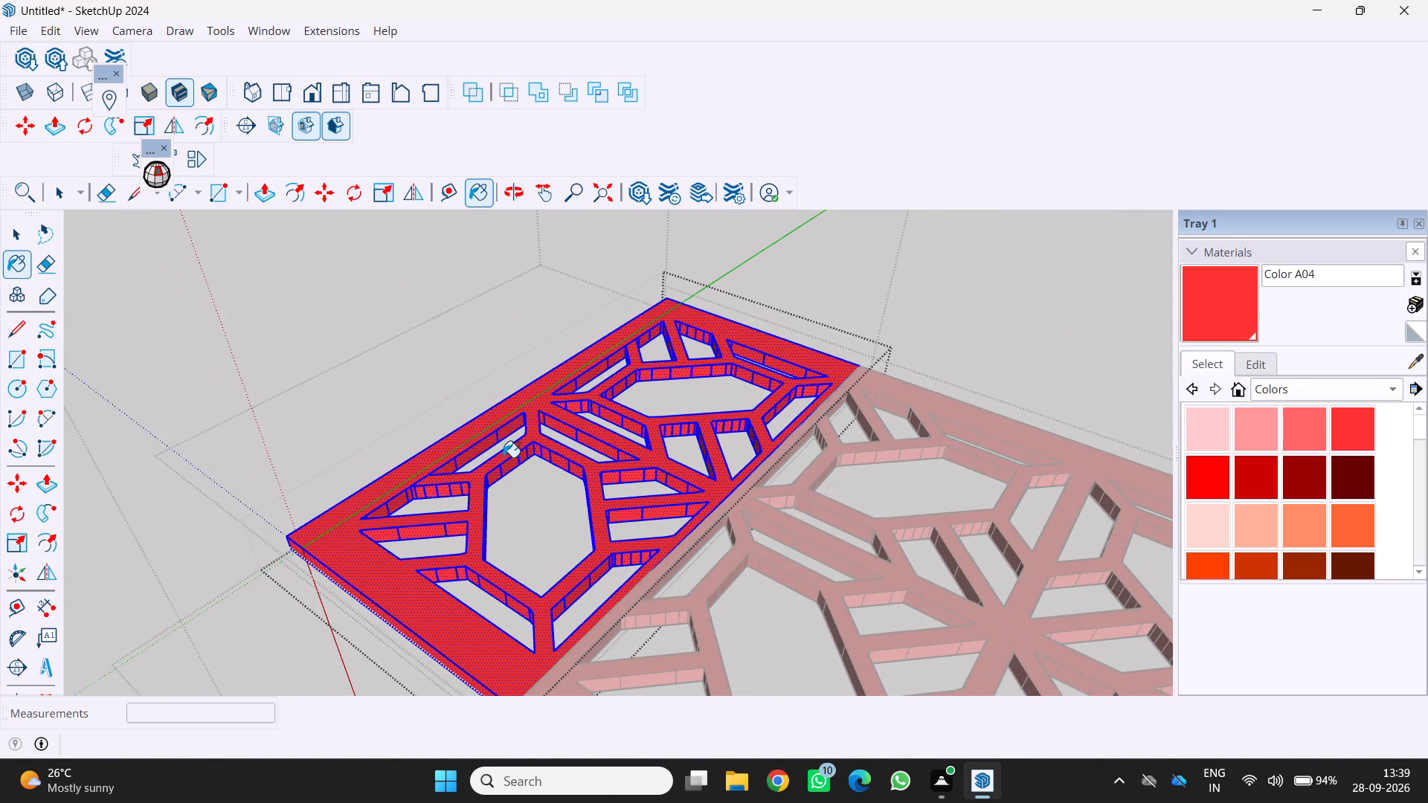
key("space")
key("End")
key("End")
key("End")
key("End")
key("End")
key("End")
key("End")
key("End")
key("End")
key("End")
key("End")
key("End")
key("End")
key("End")
key("End")
key("End")
key("End")
key("End")
key("End")
key("End")
left_click(336, 346)
left_click(302, 307)
triple_click(312, 328)
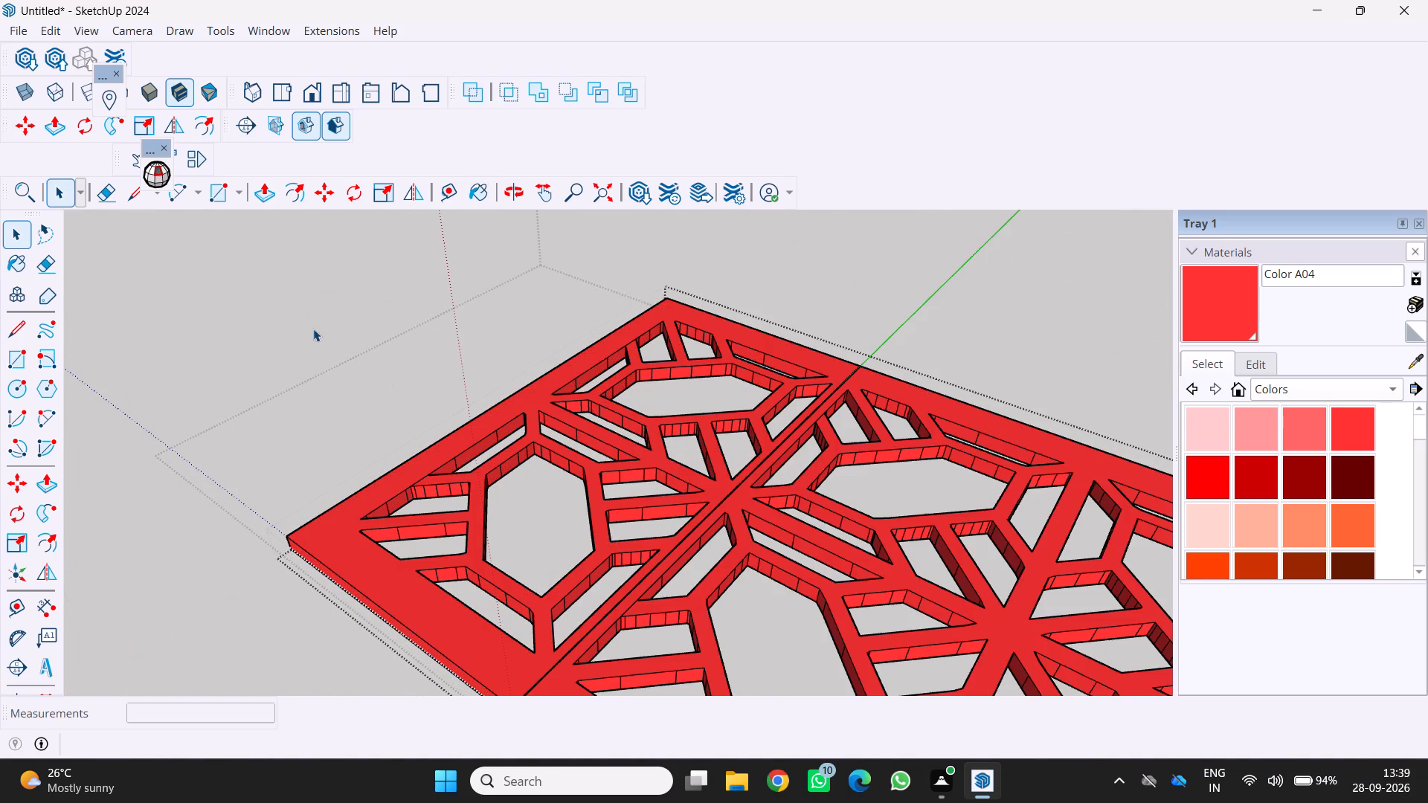
left_click(313, 329)
Close the panel's remaining open groups to return to the top level of the model.
scroll(313, 329, "down", 19)
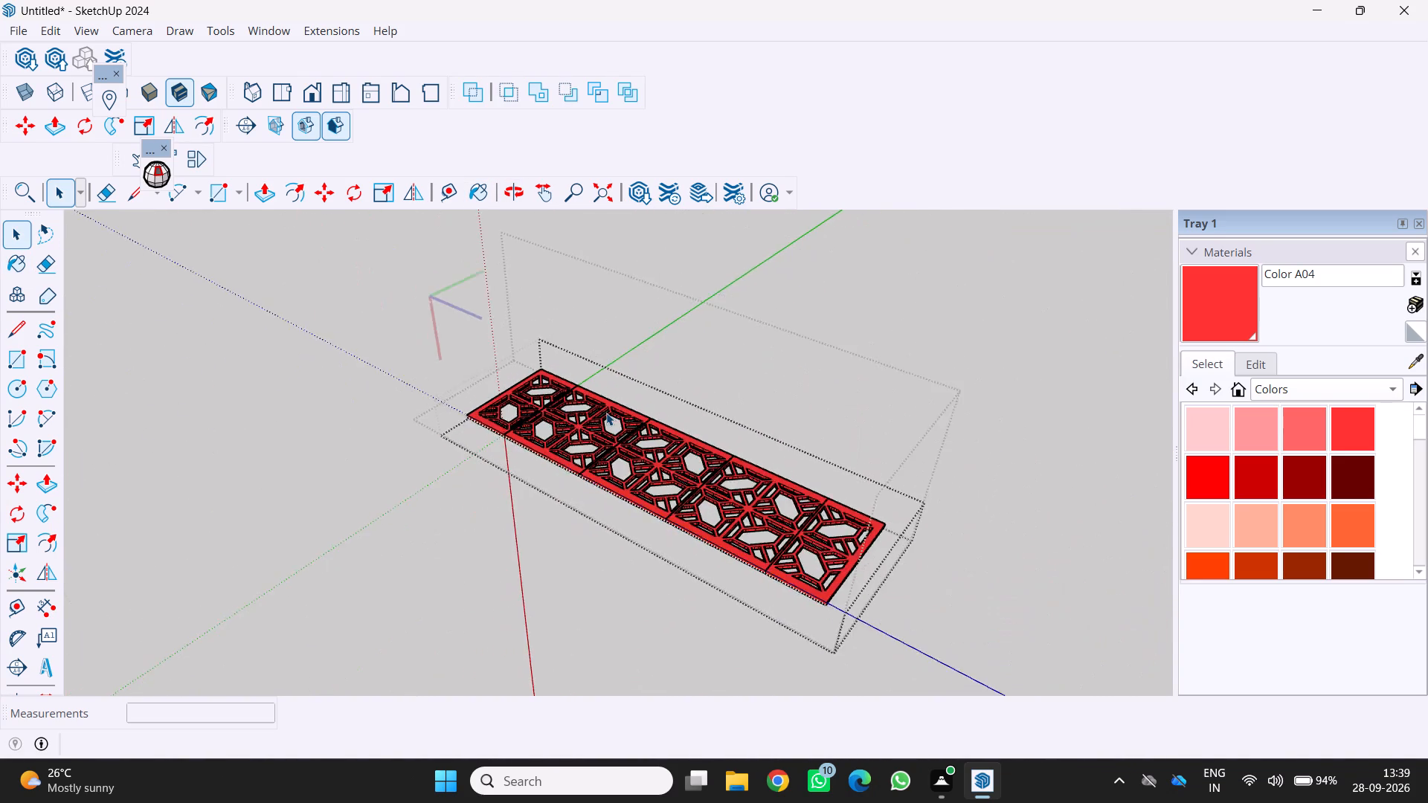
scroll(606, 413, "down", 4)
middle_click_drag(582, 504, 338, 584)
scroll(934, 480, "up", 3)
left_click(850, 499)
scroll(819, 503, "up", 9)
scroll(633, 515, "down", 1)
middle_click_drag(633, 515, 922, 367, "shift")
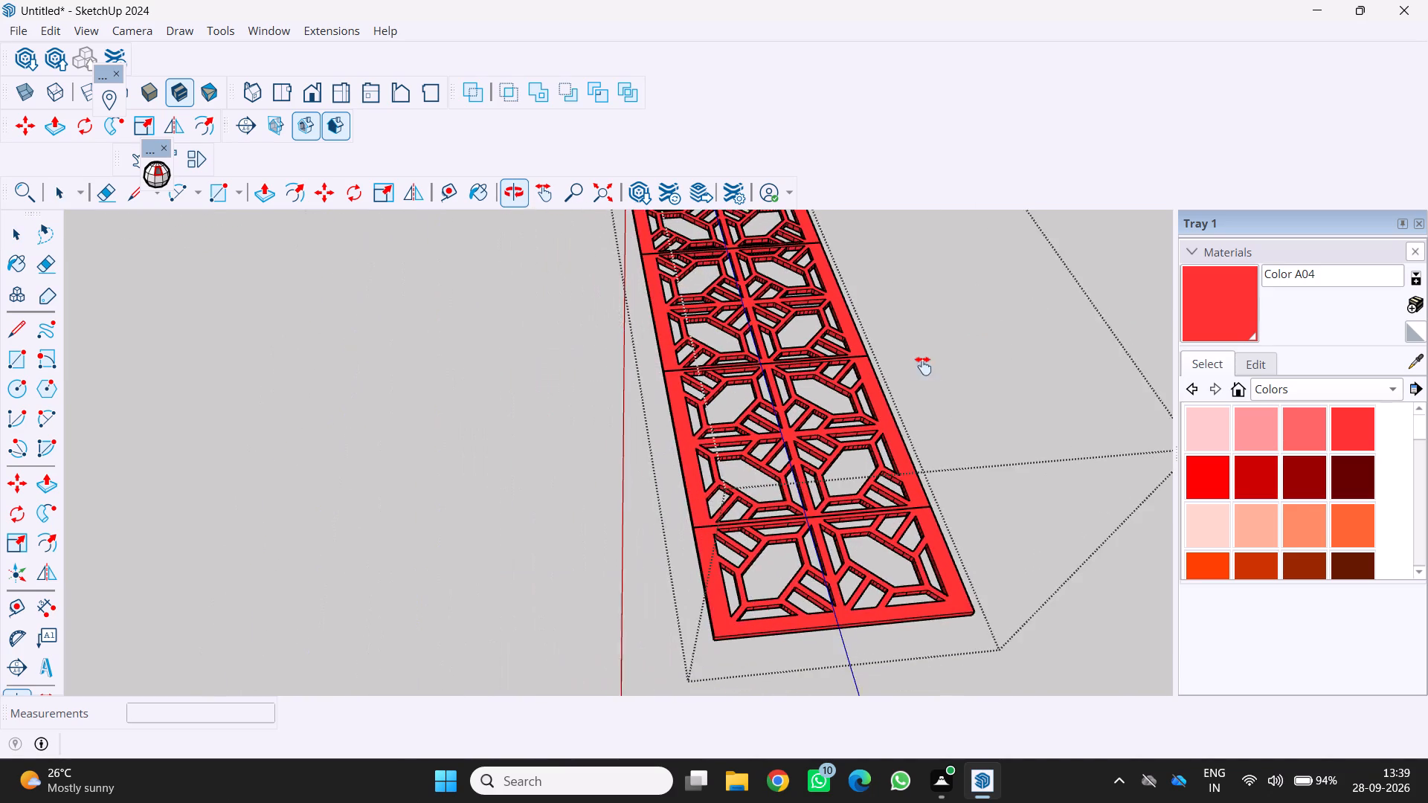
key("End")
key("End")
key("End")
key("End")
key("End")
key("End")
key("End")
key("End")
key("End")
key("End")
key("End")
key("End")
key("End")
key("End")
key("End")
key("End")
key("End")
key("End")
key("End")
key("End")
scroll(854, 414, "down", 8)
left_click(552, 440)
scroll(791, 442, "up", 4)
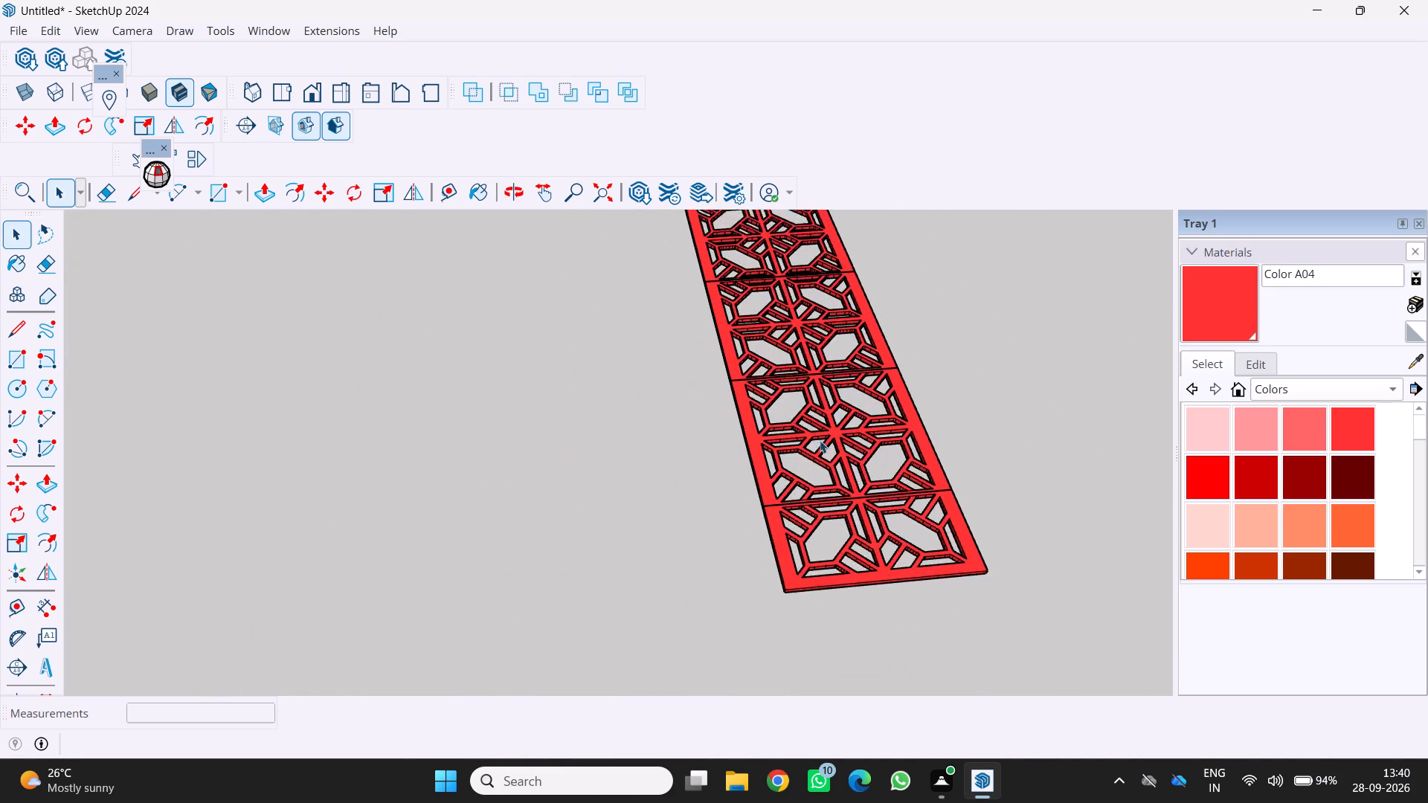
Examine the red jali panel close up, from several angles and relative to the axes, for any unpainted areas.
scroll(820, 440, "up", 2)
middle_click_drag(828, 439, 729, 533, "shift")
scroll(729, 533, "up", 1, "shift")
key("End")
key("End")
key("End")
key("End")
key("End")
key("End")
key("End")
key("End")
key("End")
key("End")
key("End")
key("End")
key("End")
key("End")
key("End")
key("End")
key("End")
key("End")
key("End")
key("End")
scroll(729, 533, "down", 8)
scroll(729, 533, "up", 3)
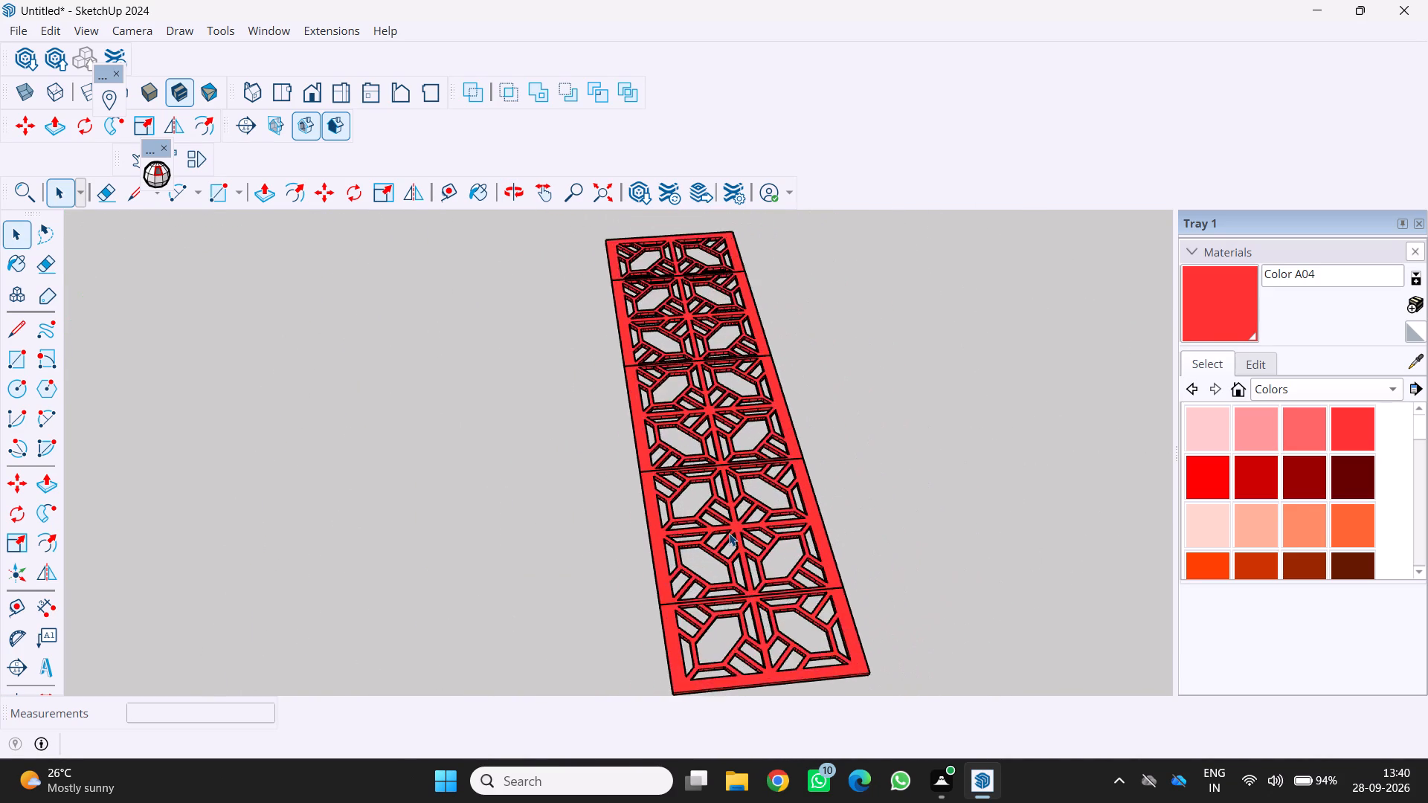
scroll(729, 533, "up", 5)
middle_click_drag(729, 533, 715, 480, "shift")
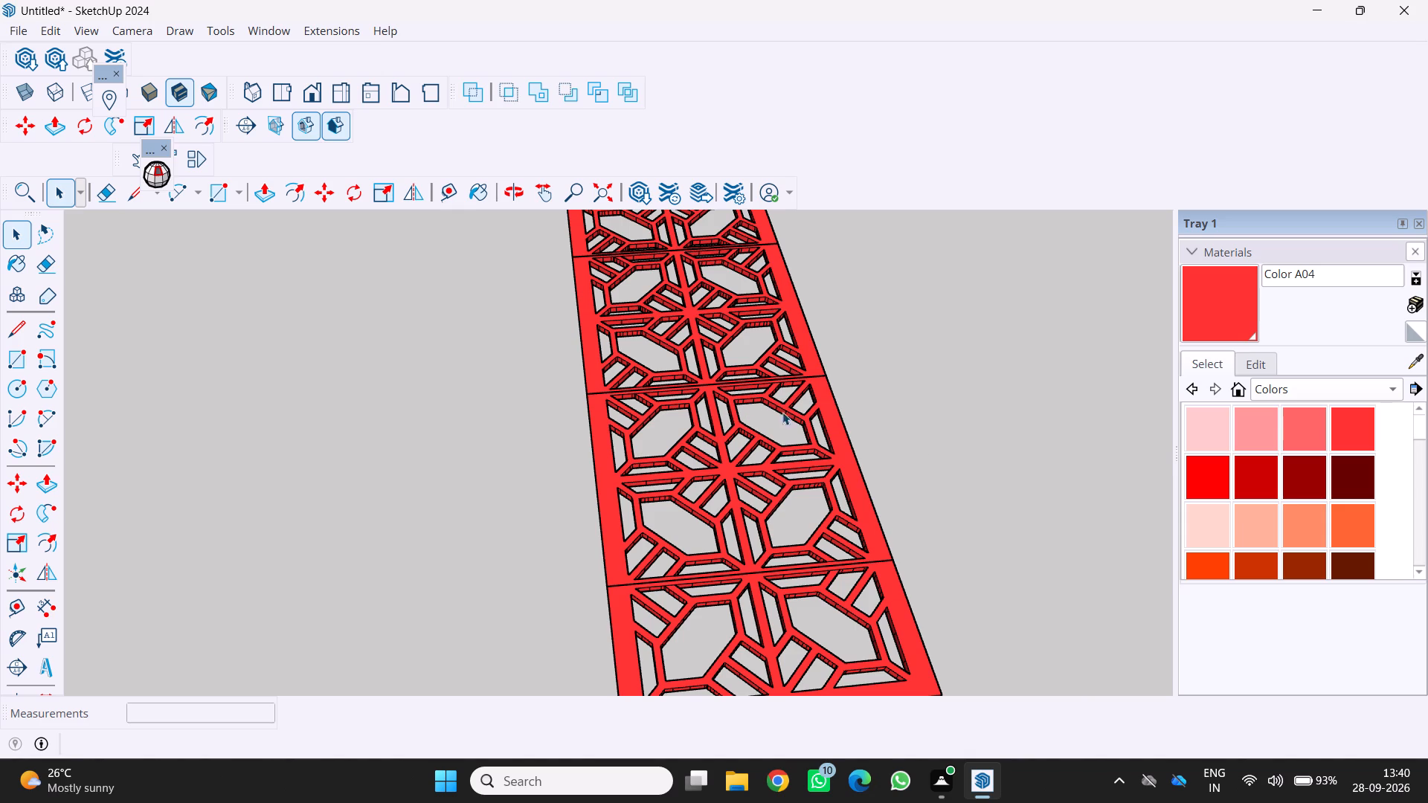
scroll(807, 420, "down", 10)
middle_click_drag(887, 380, 800, 384)
scroll(879, 359, "up", 2)
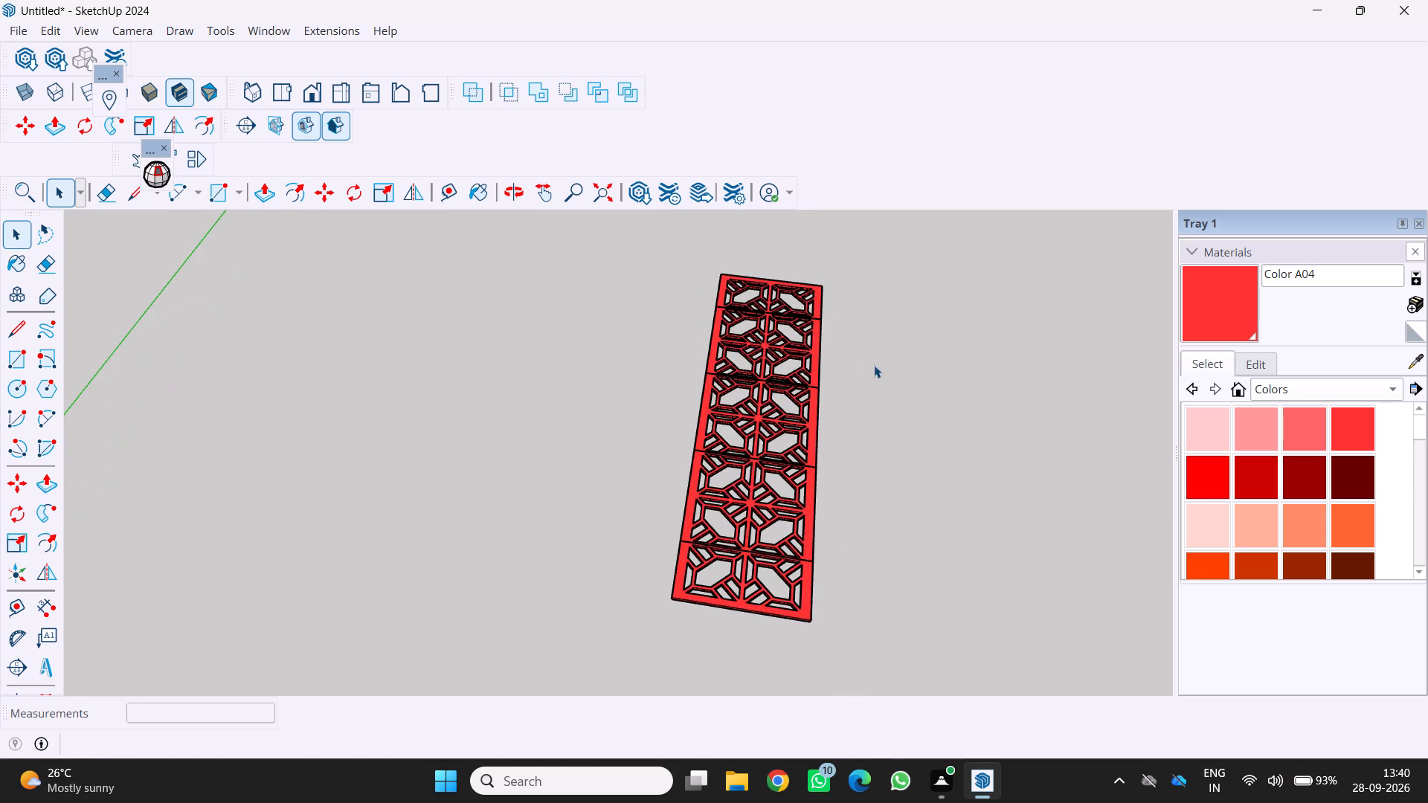
scroll(872, 375, "up", 2)
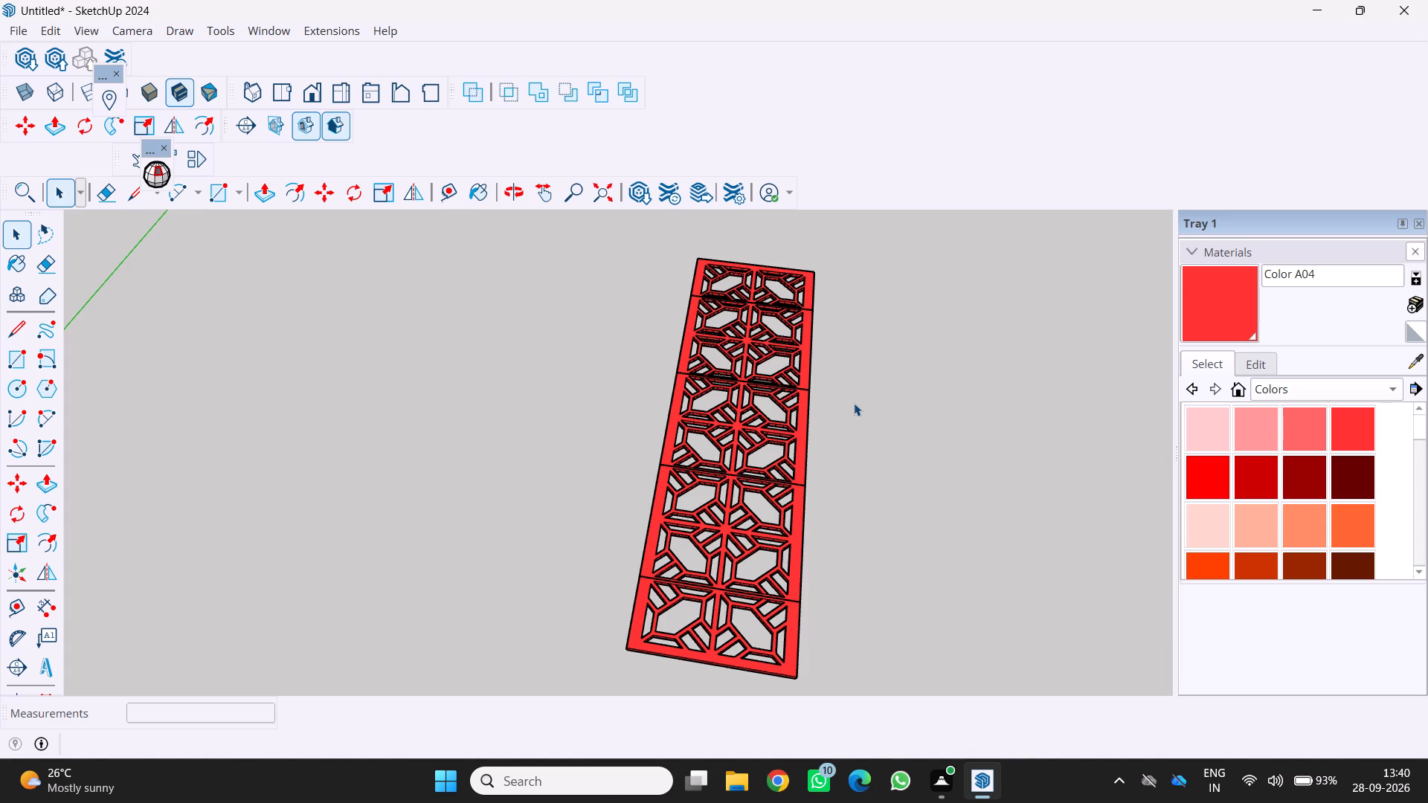
scroll(730, 370, "up", 1)
scroll(733, 371, "down", 3)
middle_click_drag(733, 371, 766, 381)
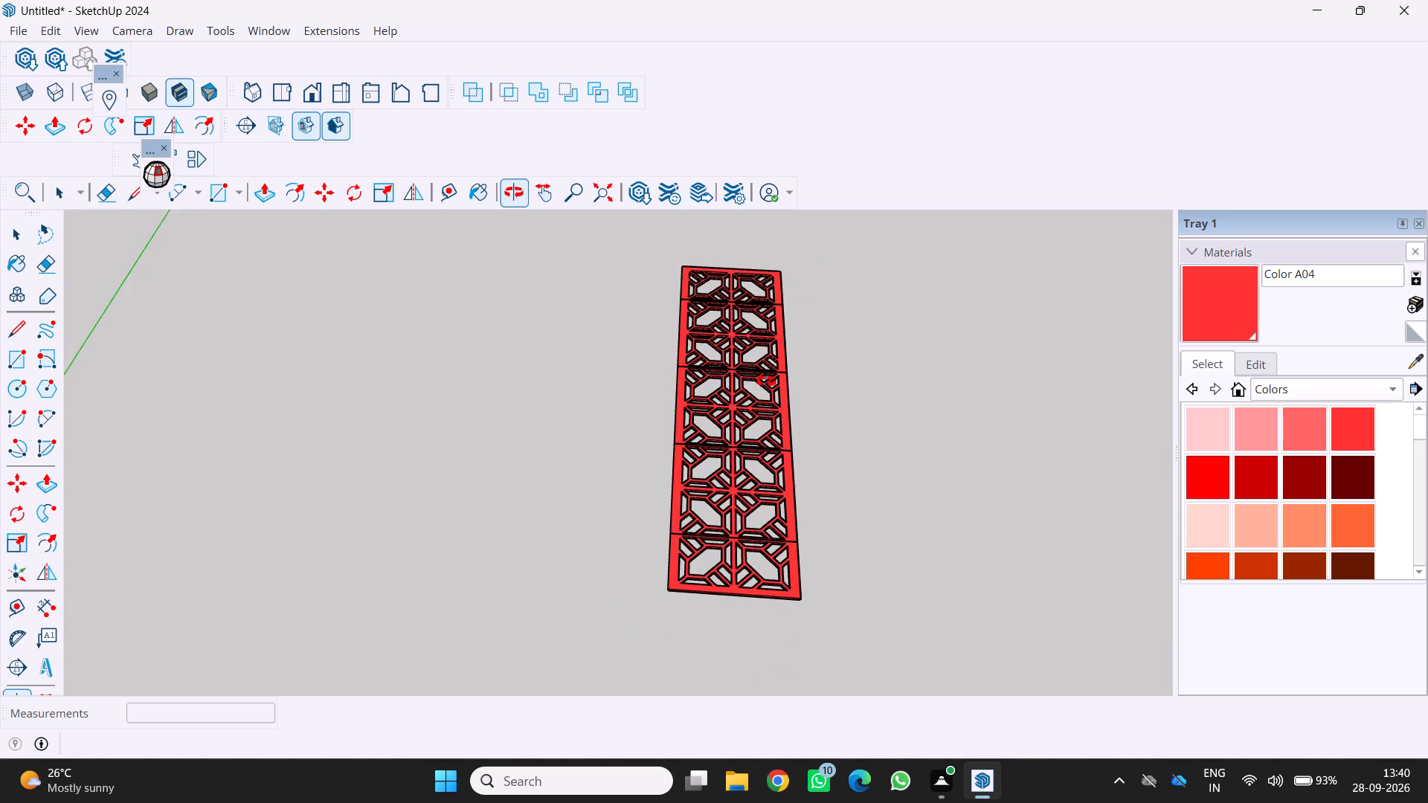
middle_click_drag(766, 381, 776, 380)
scroll(794, 373, "down", 20)
scroll(794, 373, "down", 4)
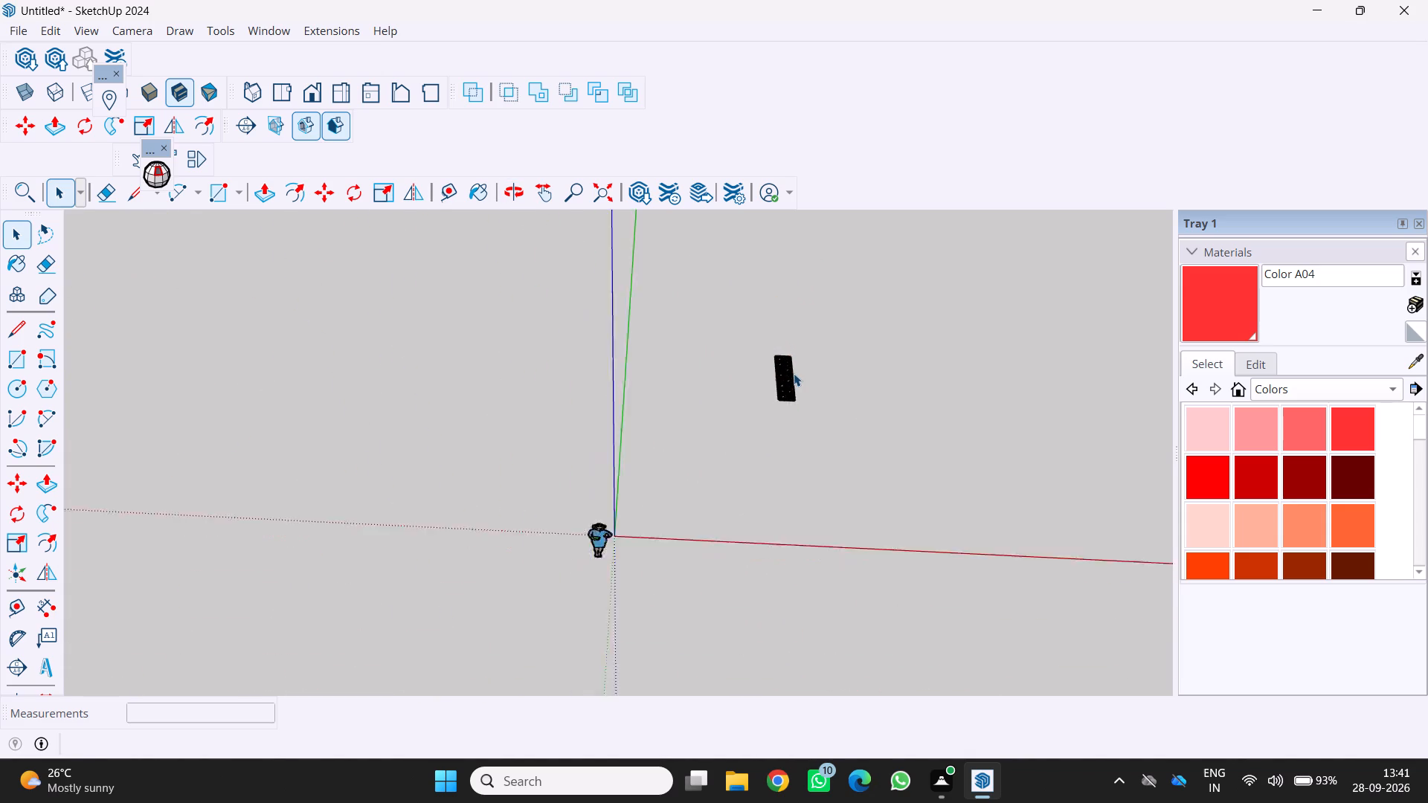
scroll(794, 373, "down", 1)
scroll(797, 373, "up", 12)
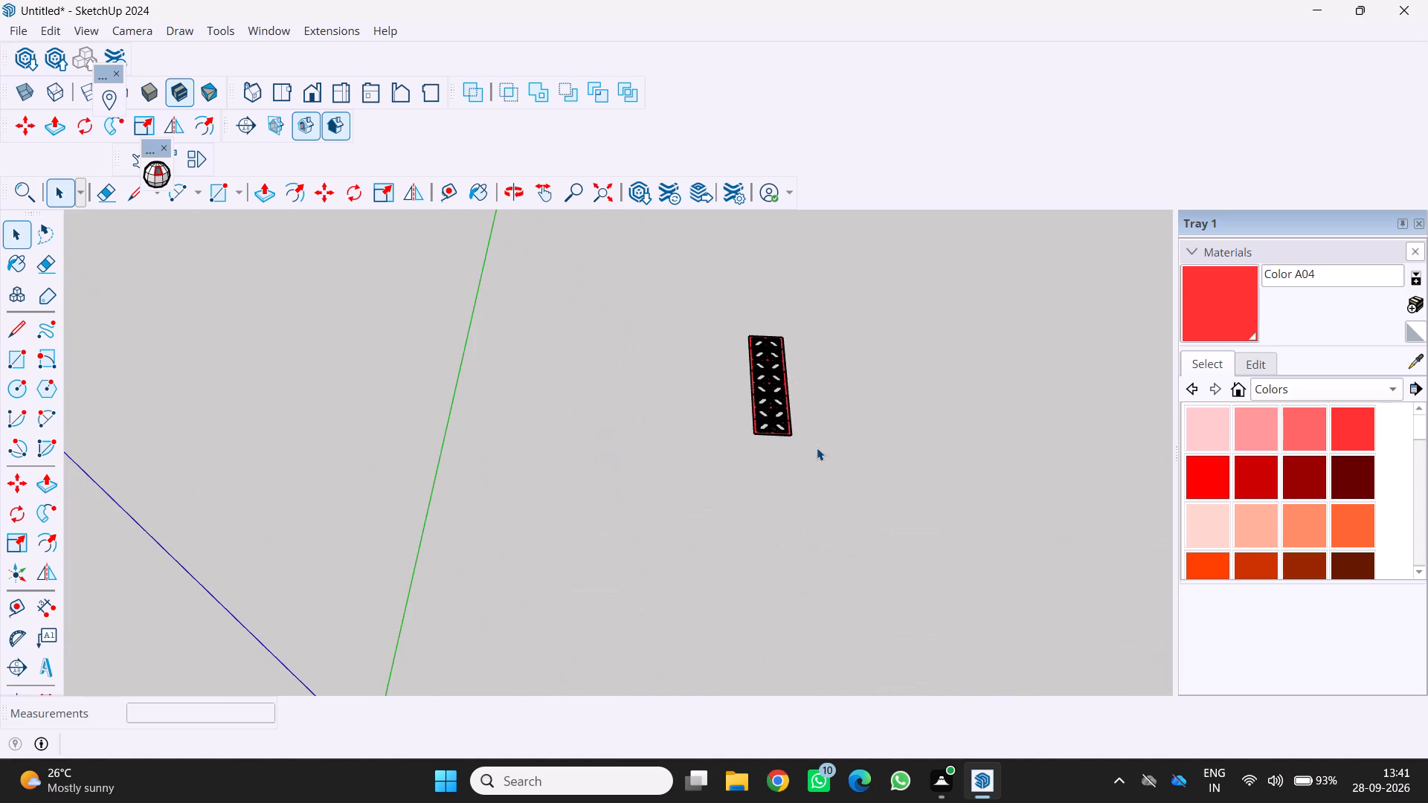
Rotate the whole panel freehand by its rotation grip with the Move tool.
key("m")
left_click(792, 437)
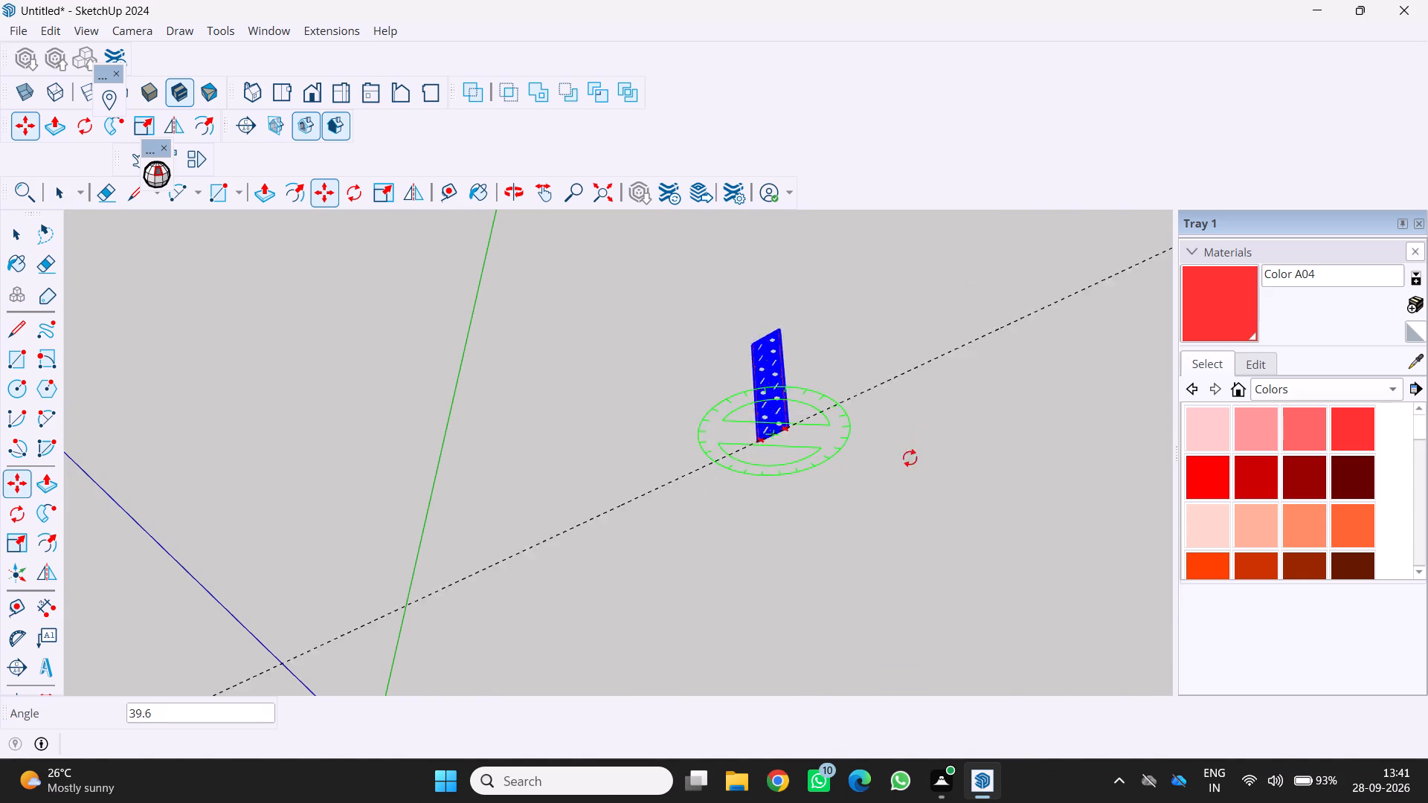
left_click_drag(874, 503, 782, 647)
Move the panel closer to the axes origin in two passes, the second over about 6' 6".
scroll(785, 427, "up", 3)
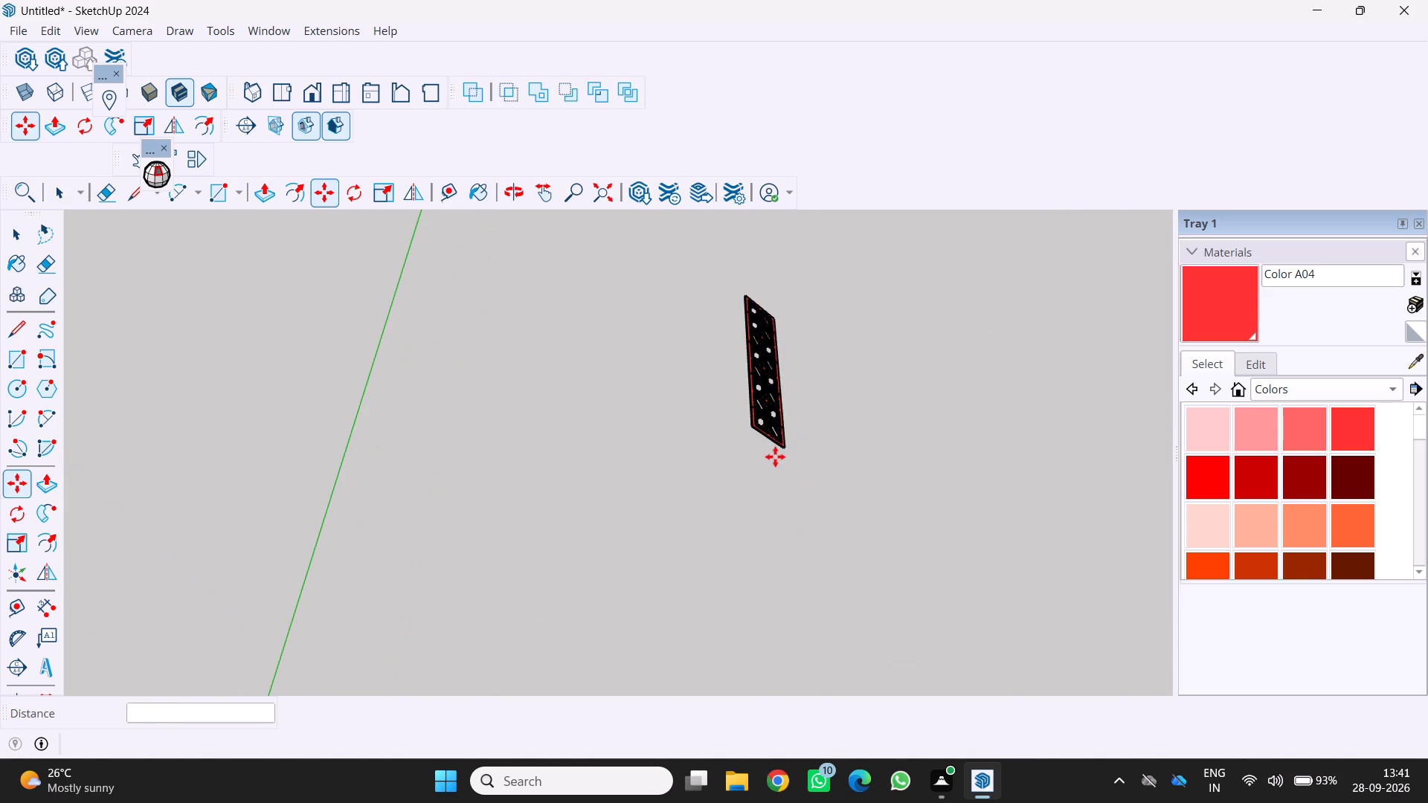
left_click_drag(775, 442, 703, 655)
scroll(703, 645, "down", 11)
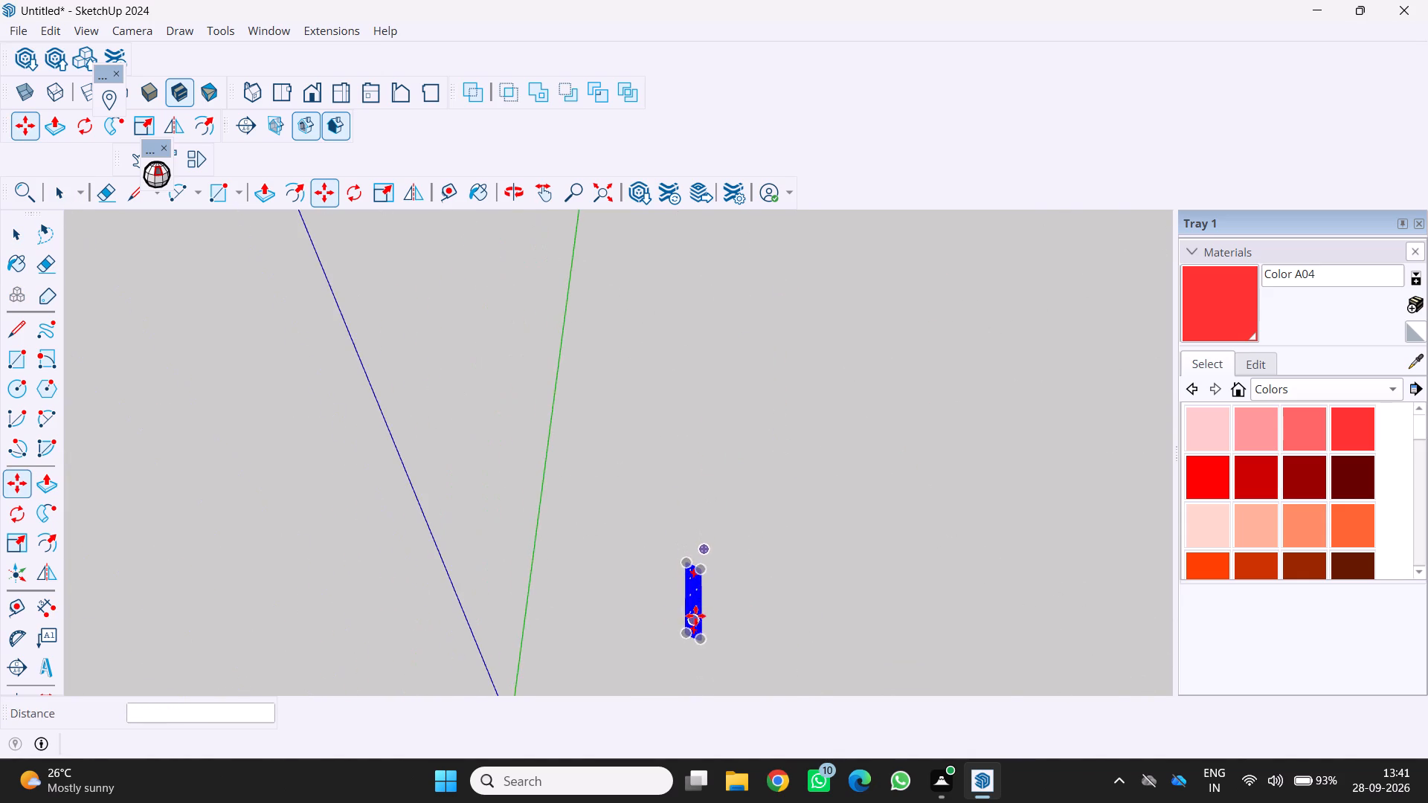
middle_click_drag(695, 613, 702, 531)
scroll(702, 531, "down", 10)
scroll(692, 558, "up", 3)
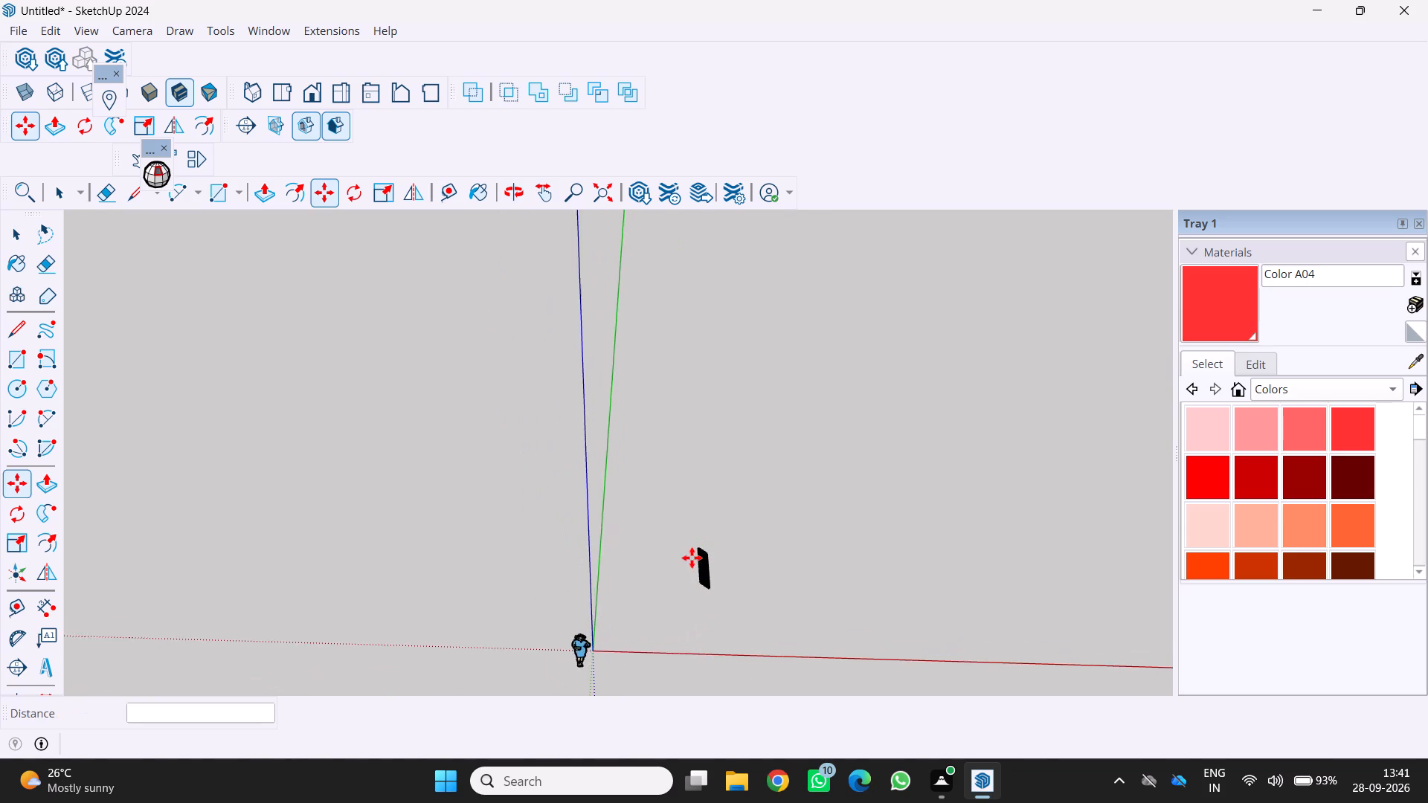
scroll(695, 596, "up", 6)
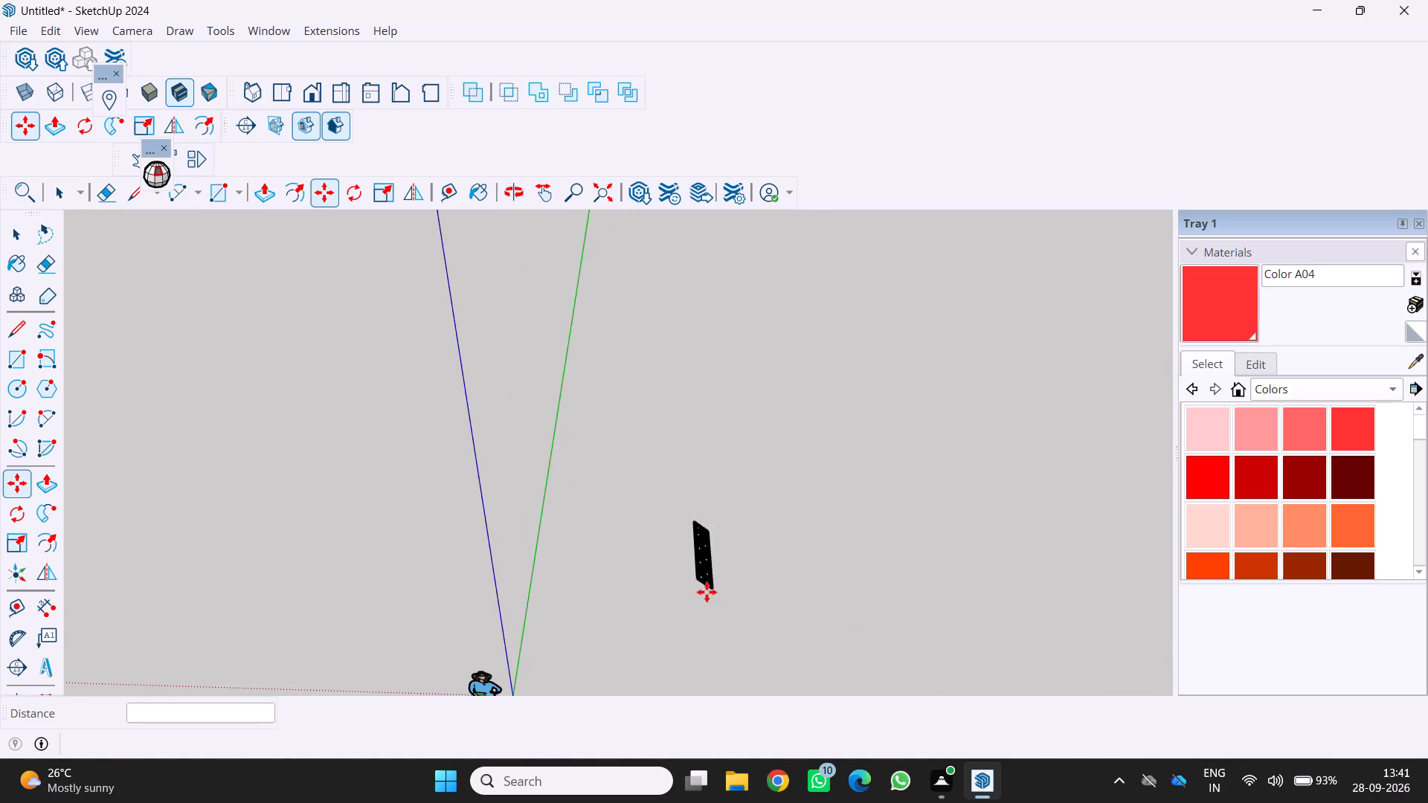
left_click(708, 590)
scroll(694, 631, "down", 5)
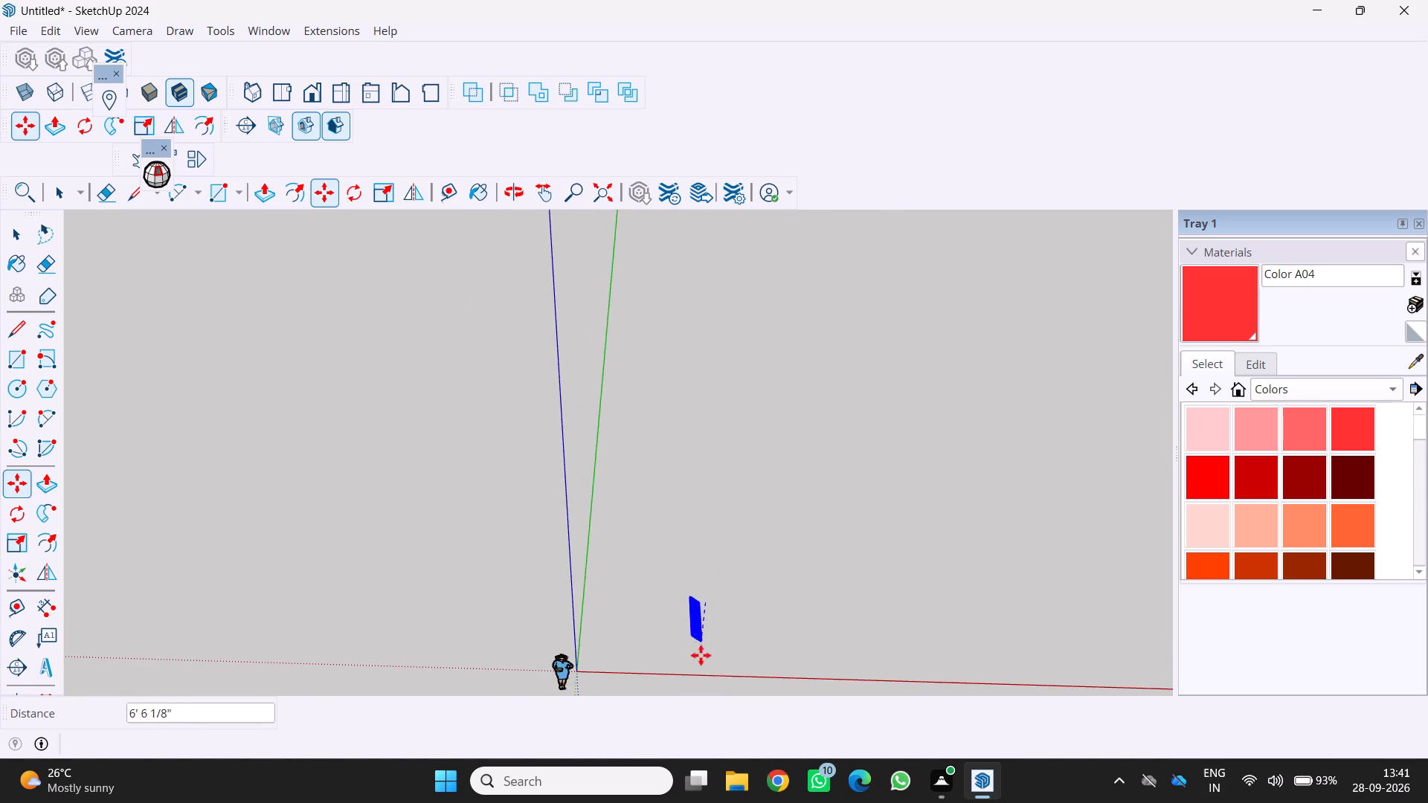
left_click(700, 651)
Rotate the panel 90° about a corner of its near short edge, using that edge as the reference direction.
scroll(662, 650, "up", 12)
scroll(735, 623, "up", 17)
scroll(782, 564, "down", 3)
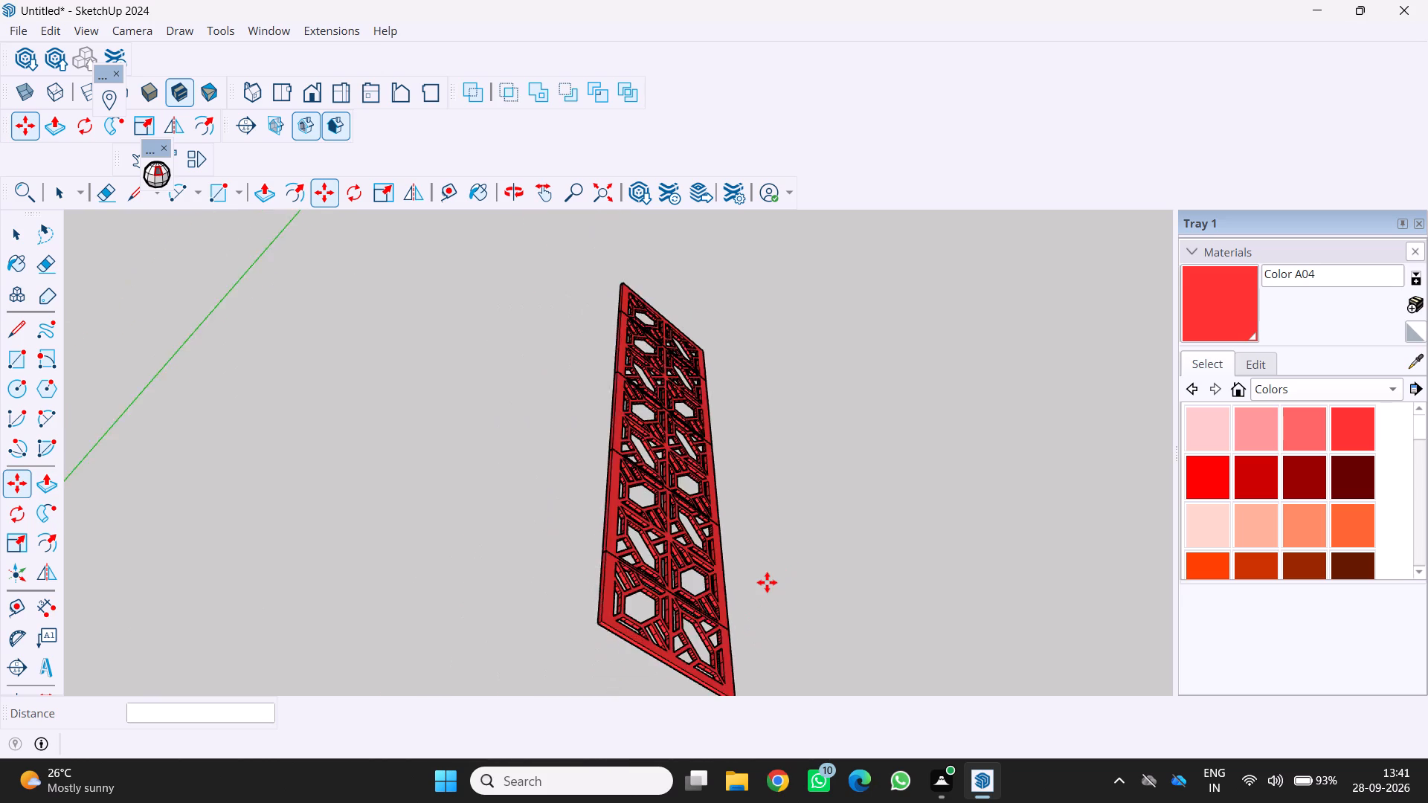
scroll(767, 582, "down", 10)
middle_click_drag(765, 589, 756, 491)
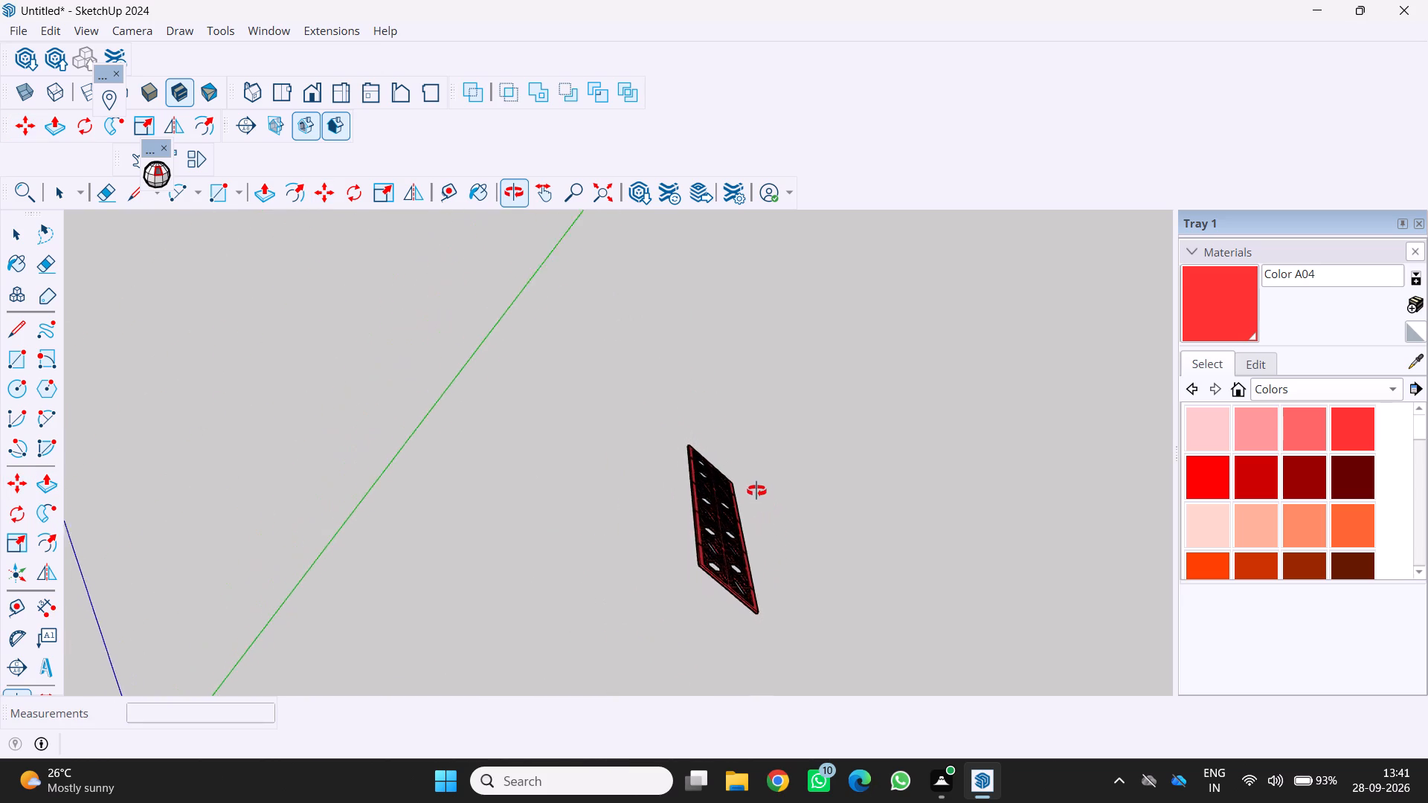
middle_click_drag(756, 491, 756, 450)
scroll(661, 565, "up", 3)
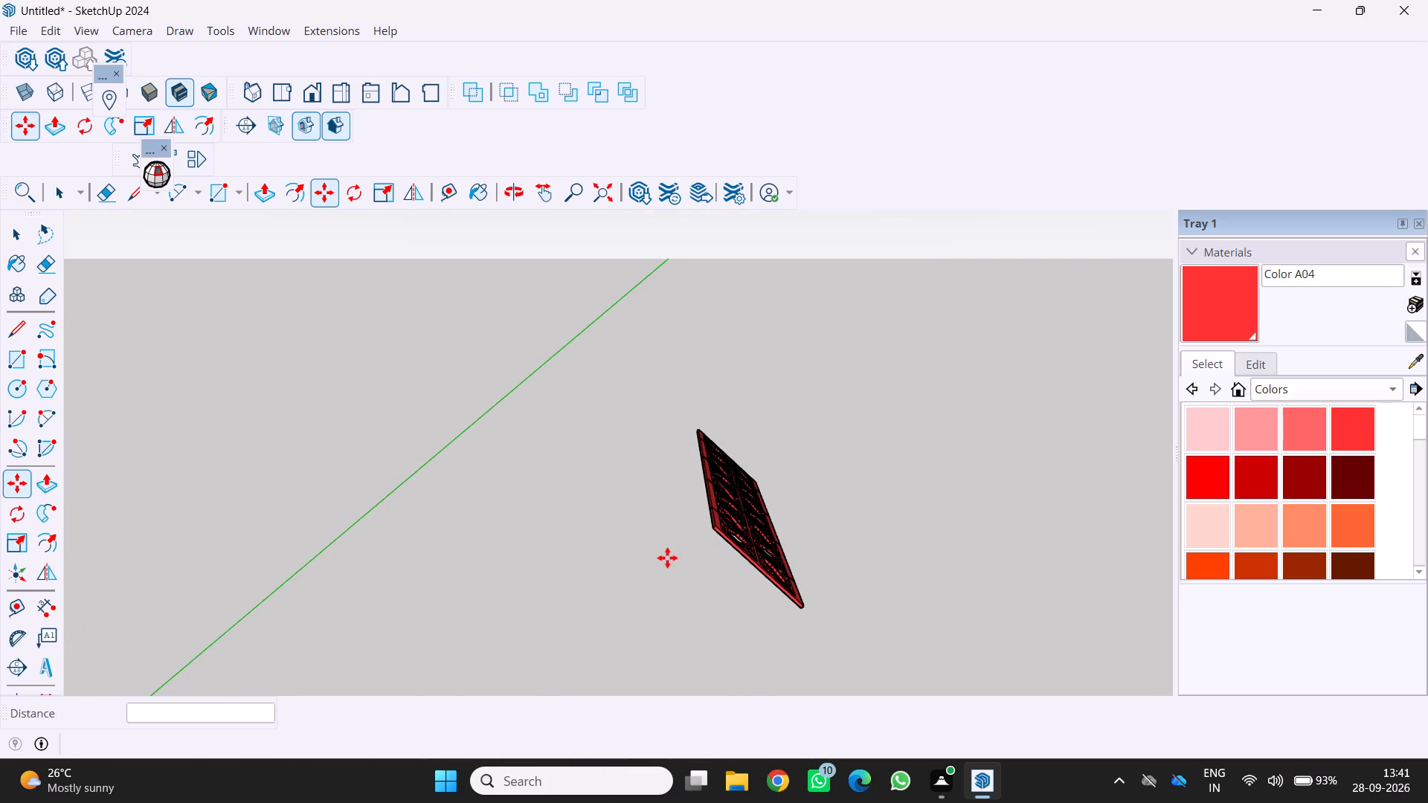
key("q")
left_click(713, 530)
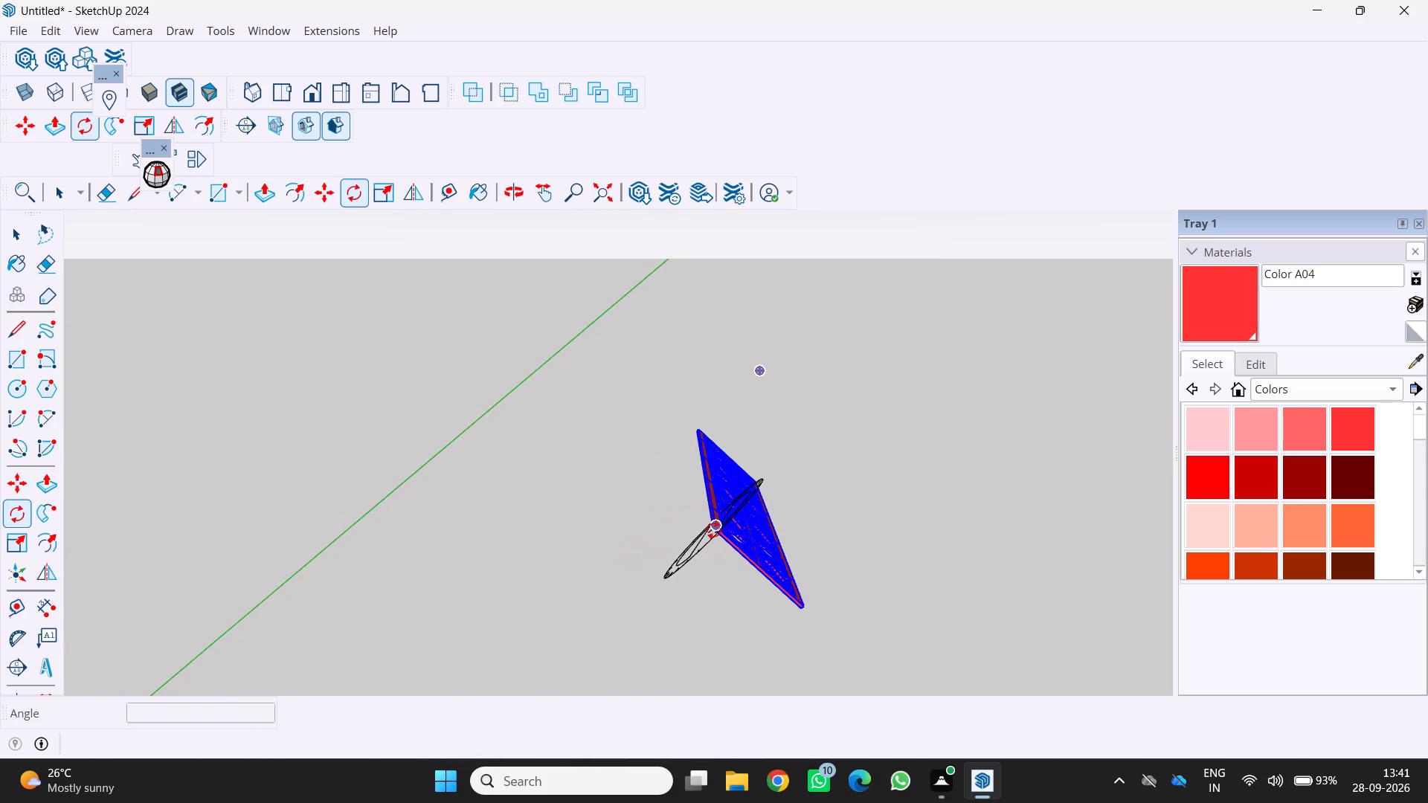
left_click(802, 603)
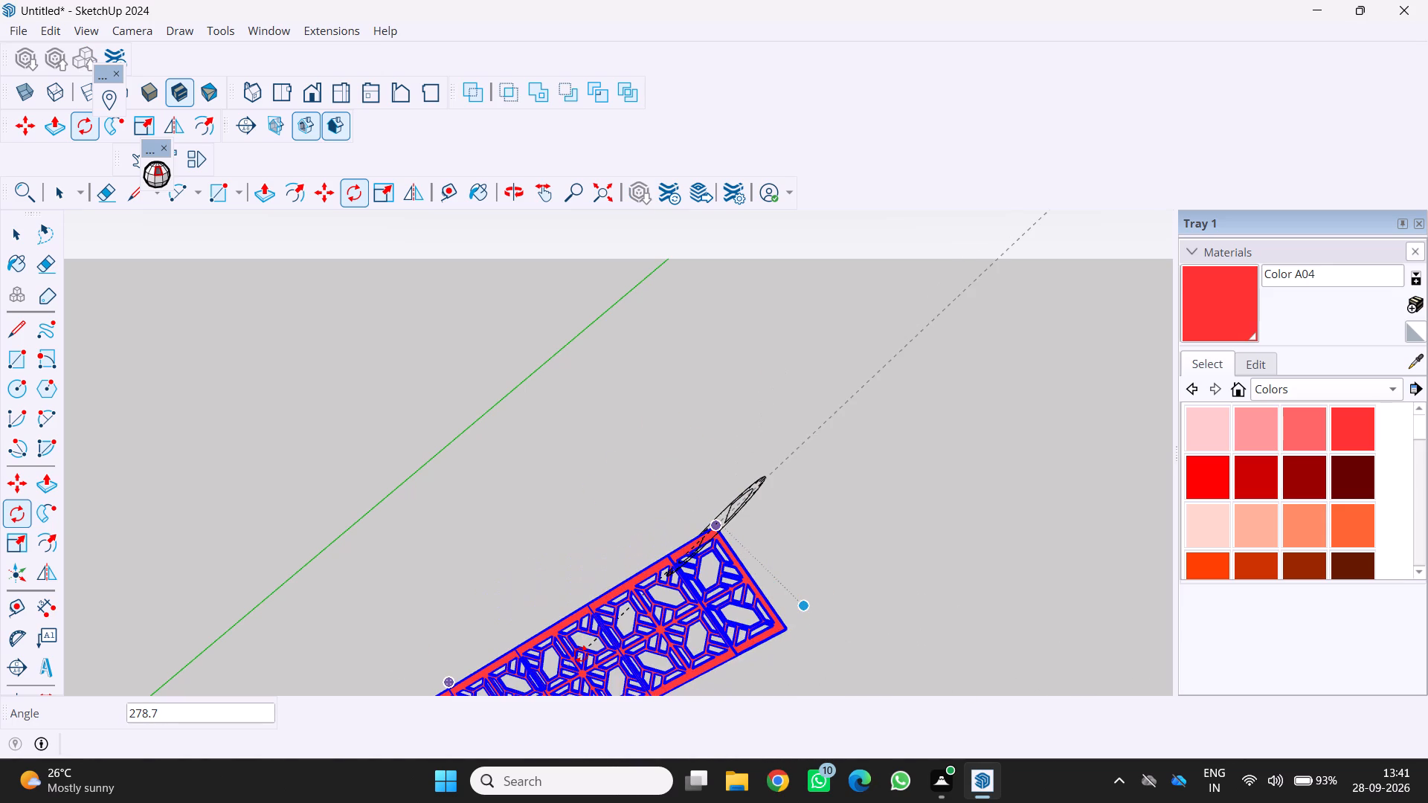
scroll(592, 656, "down", 5)
middle_click_drag(658, 645, 692, 665)
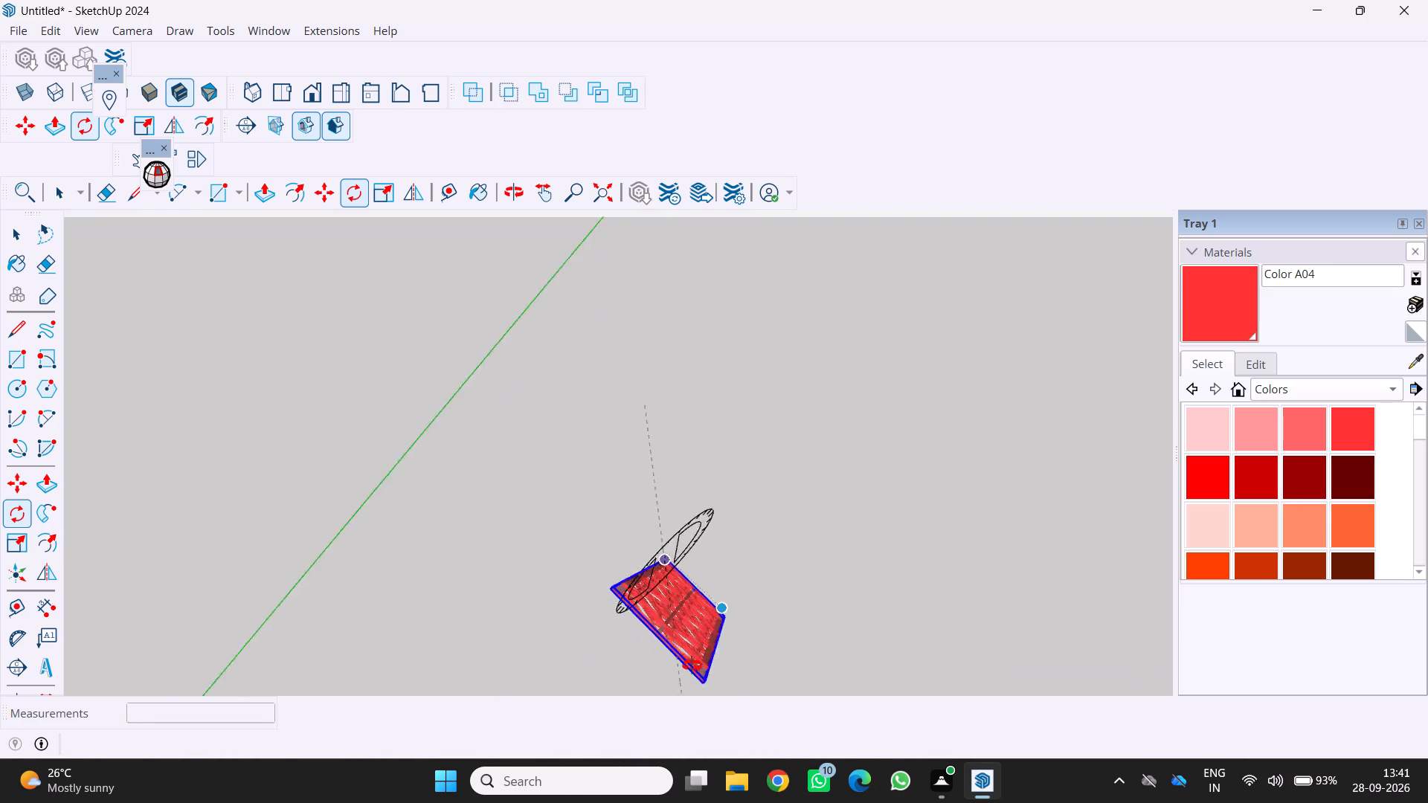
middle_click_drag(692, 665, 730, 674)
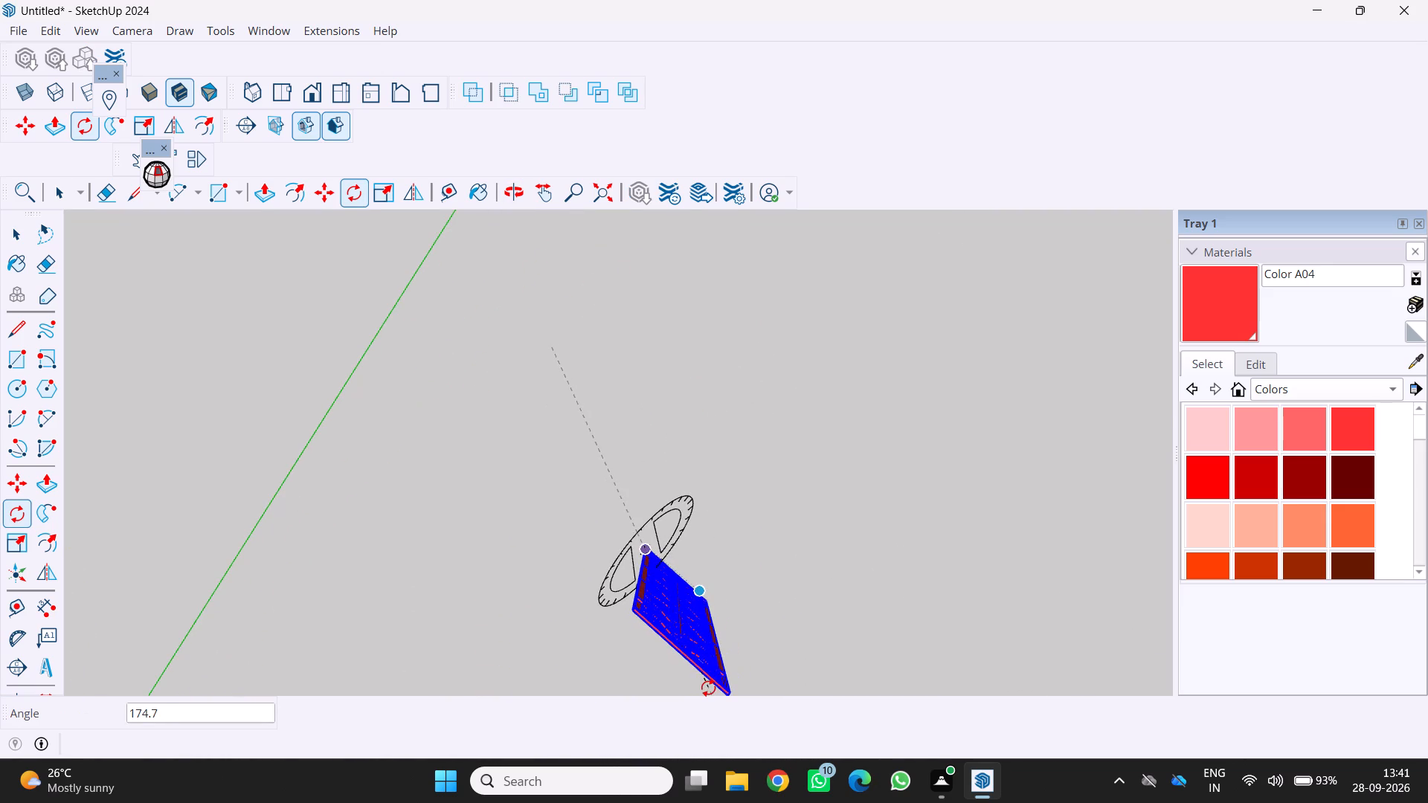
type("90")
key("Return")
scroll(708, 688, "down", 12)
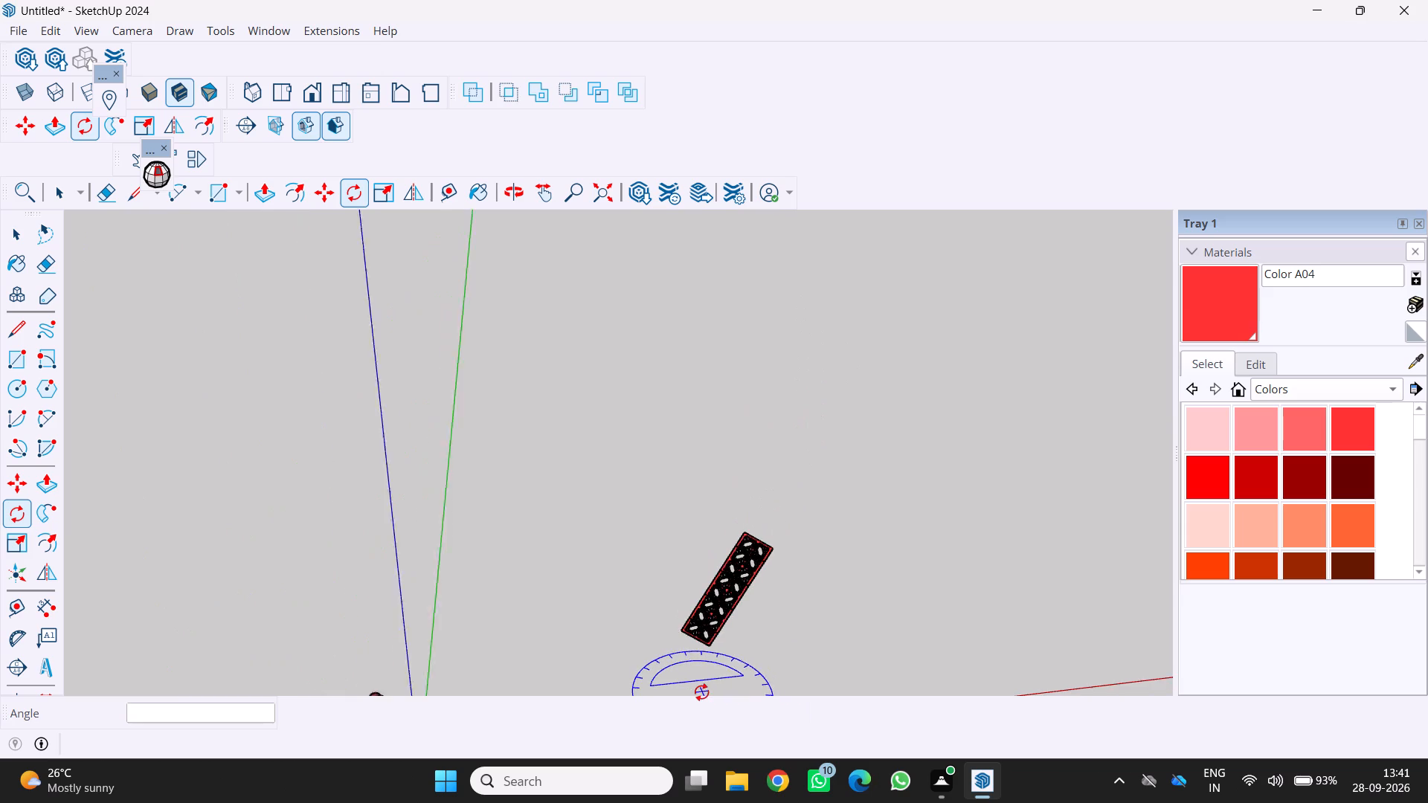
Rotate the panel 90° in its own plane about its topmost corner, using the upper short edge as the reference direction.
middle_click_drag(692, 673, 671, 554)
scroll(671, 554, "down", 10)
scroll(747, 607, "up", 2)
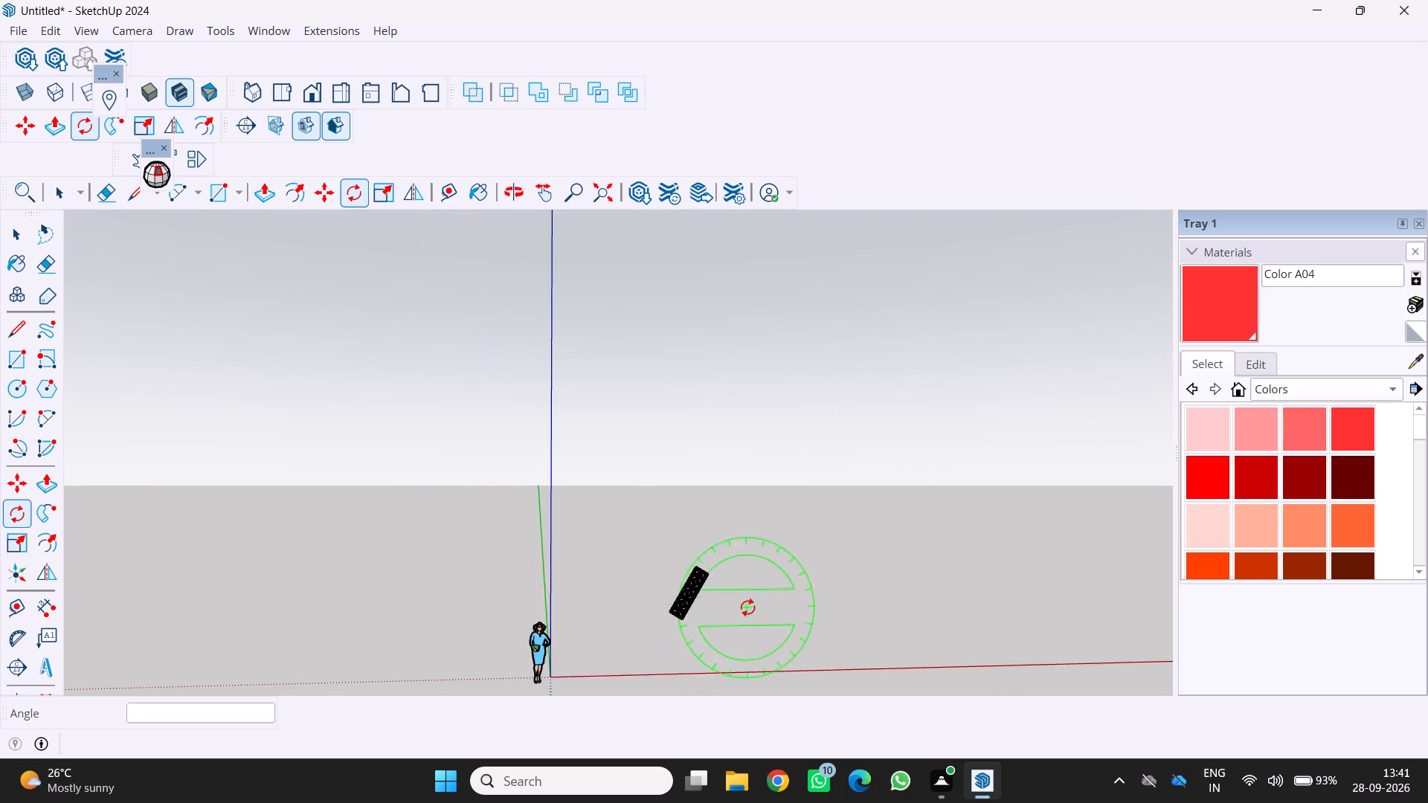
scroll(747, 607, "up", 15)
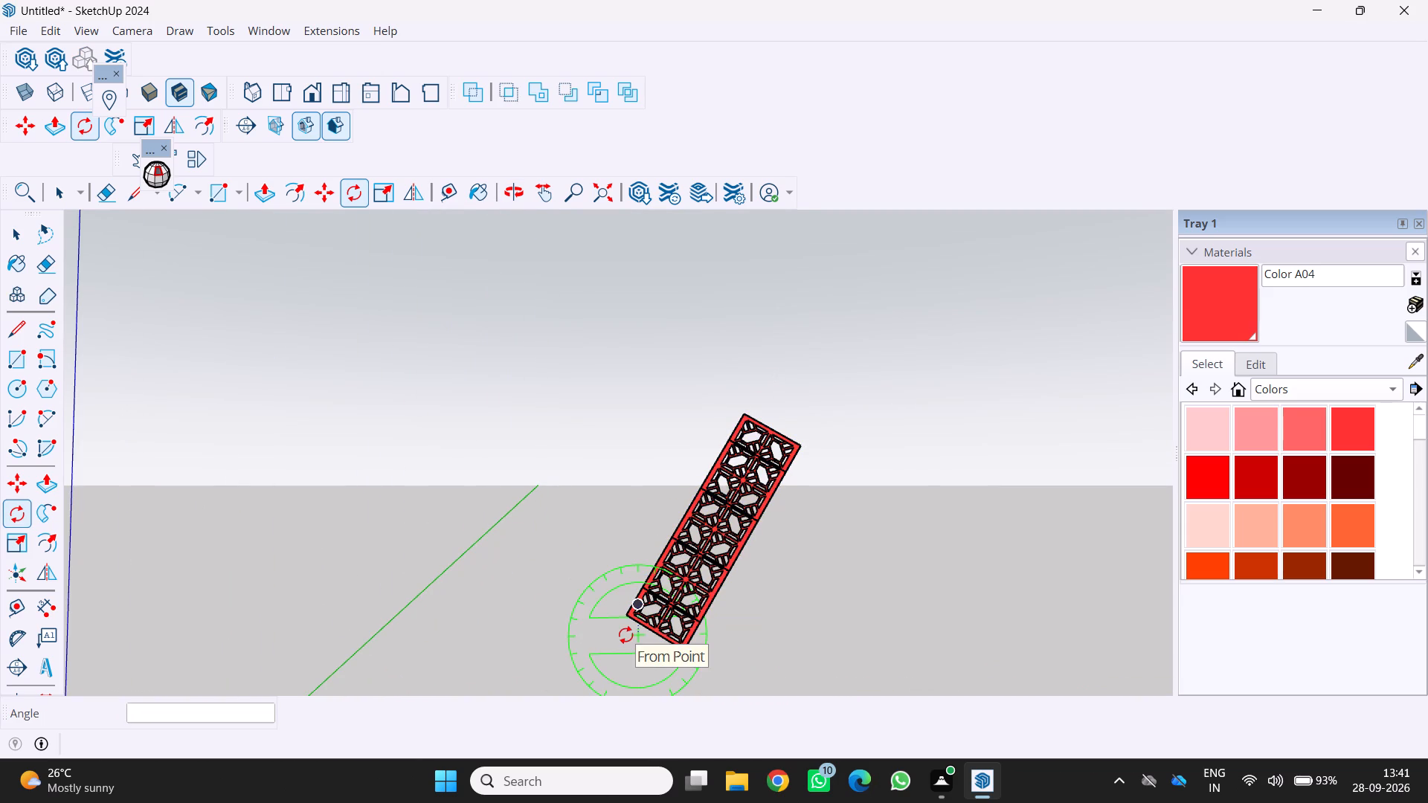
key("q")
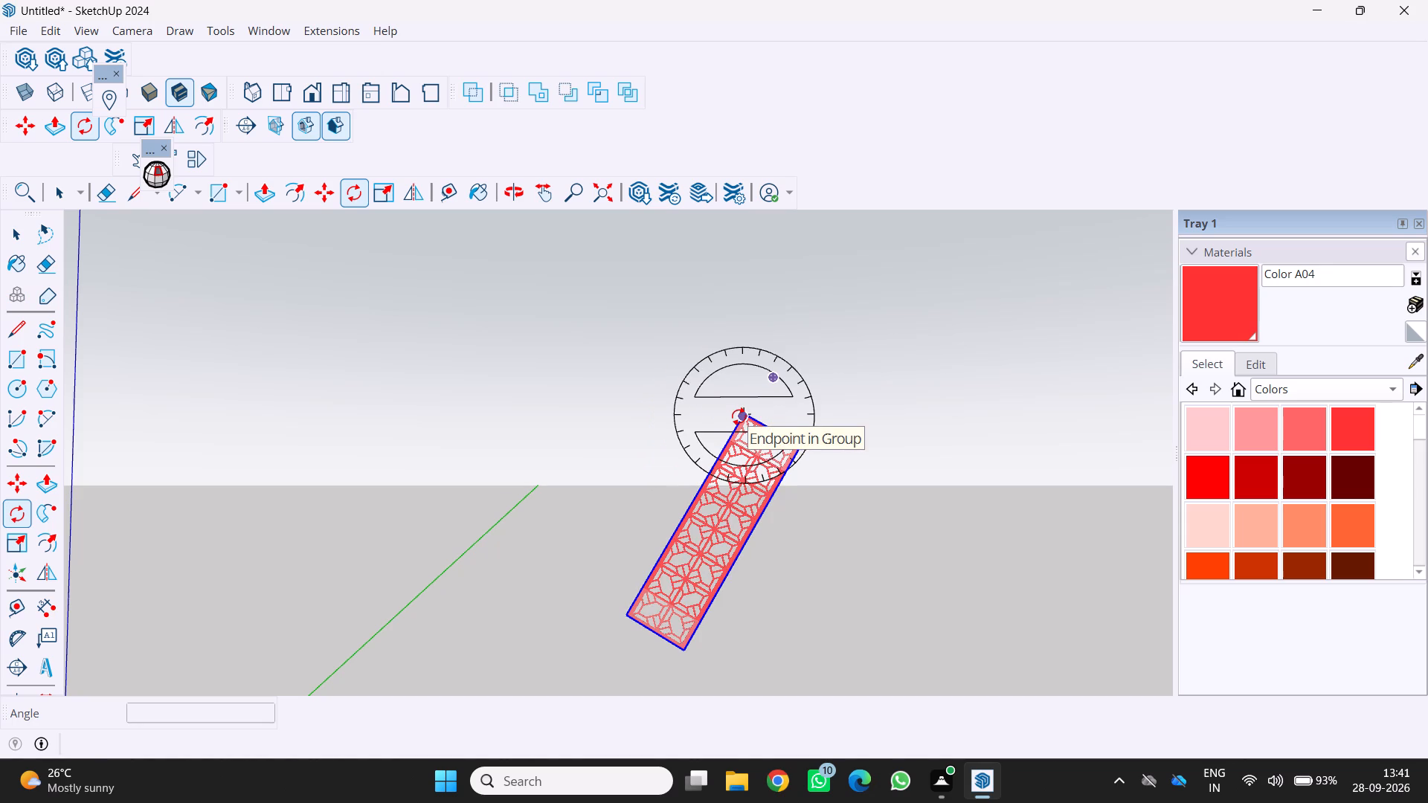
scroll(739, 416, "up", 4)
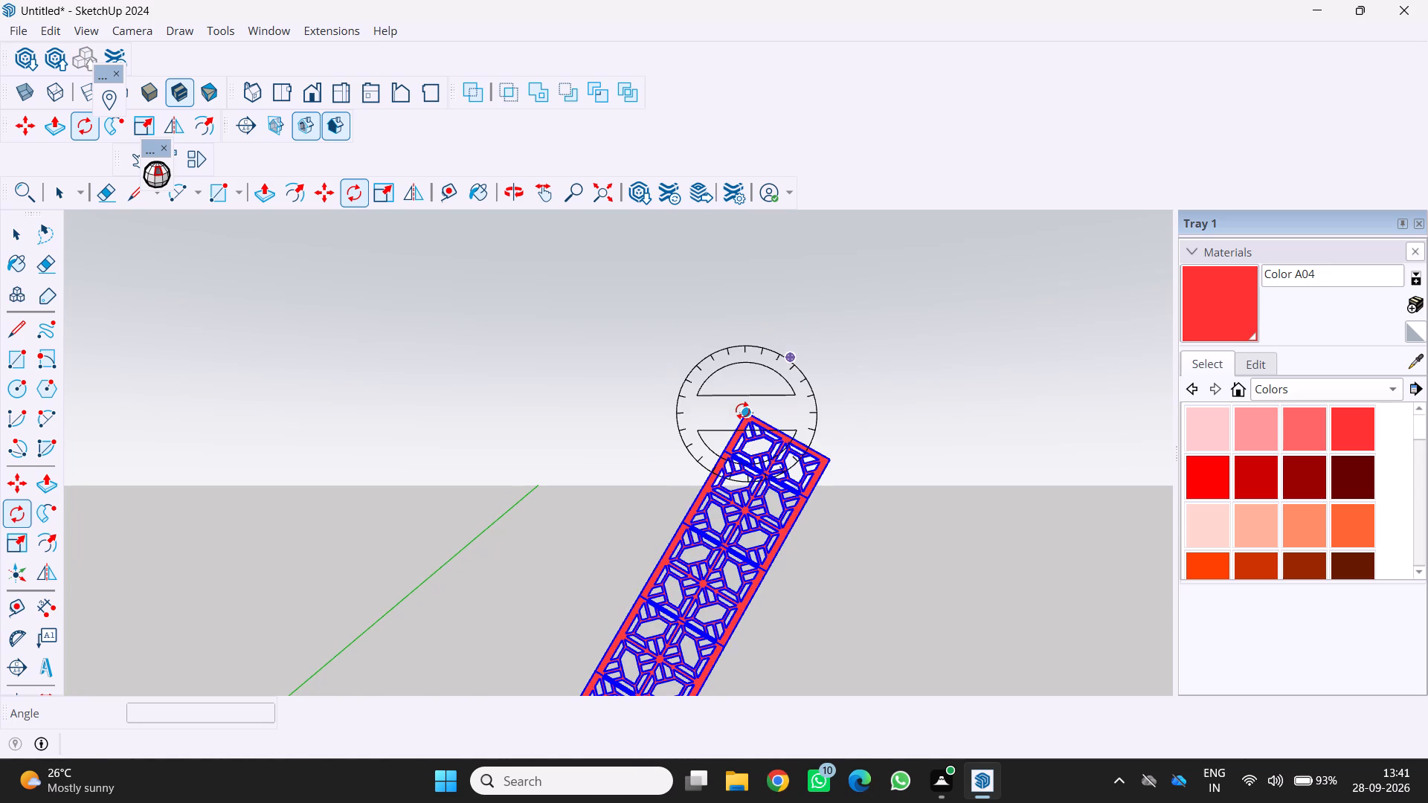
left_click(742, 410)
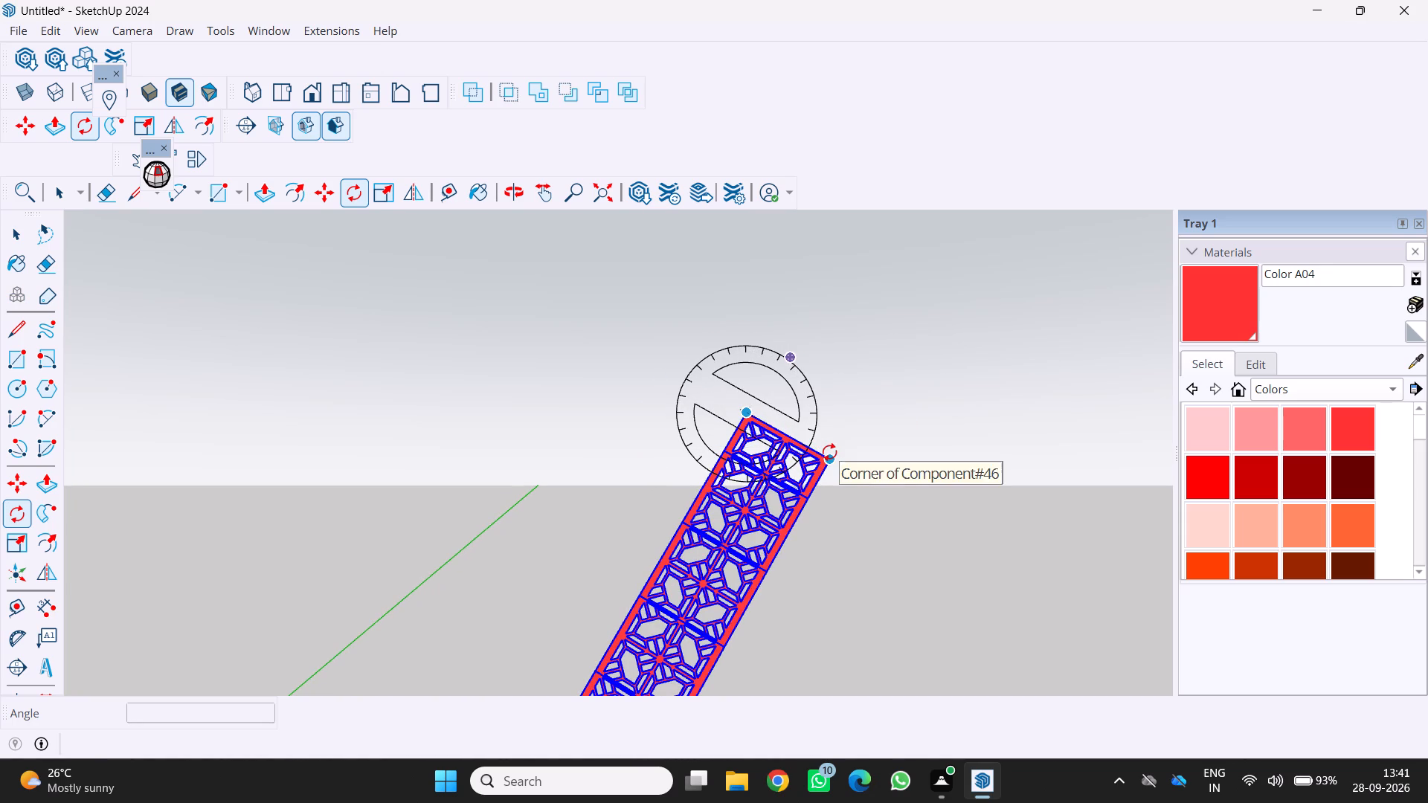
left_click(832, 460)
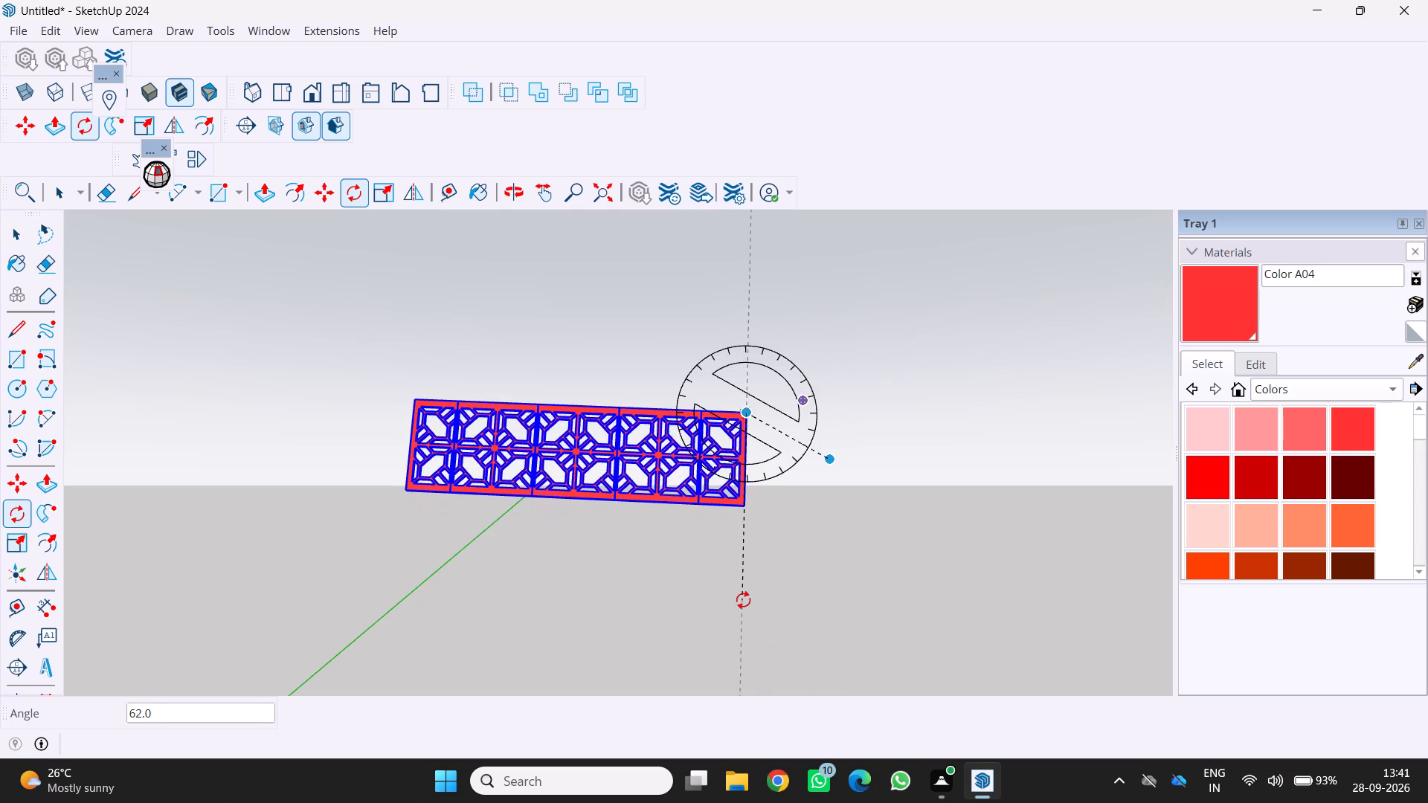
type("90")
key("Return")
Rotate the panel 60° about its lowest corner so that its long edges stand vertical.
scroll(739, 596, "down", 2)
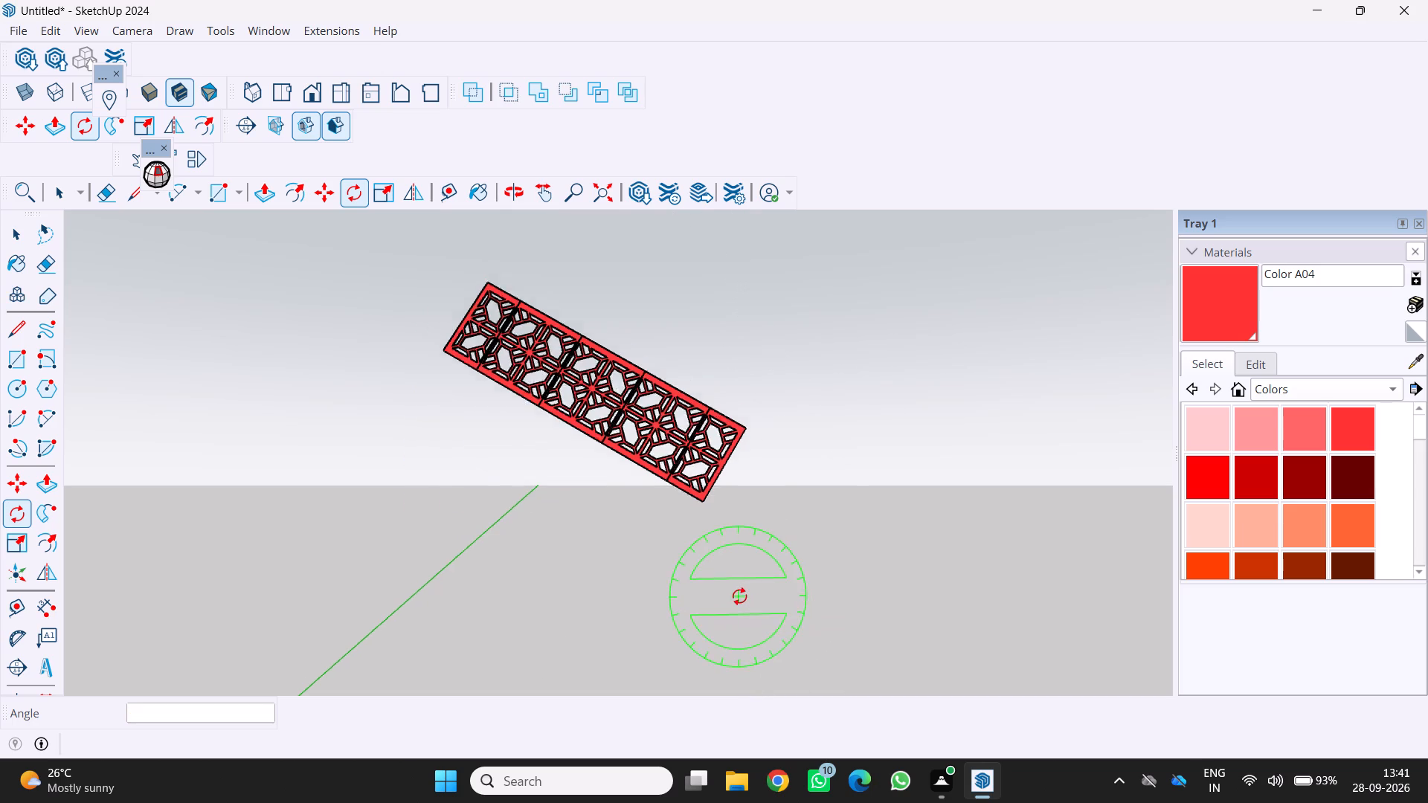
scroll(739, 596, "down", 5)
scroll(659, 604, "up", 1)
scroll(659, 604, "down", 5)
scroll(652, 613, "up", 7)
scroll(652, 613, "down", 6)
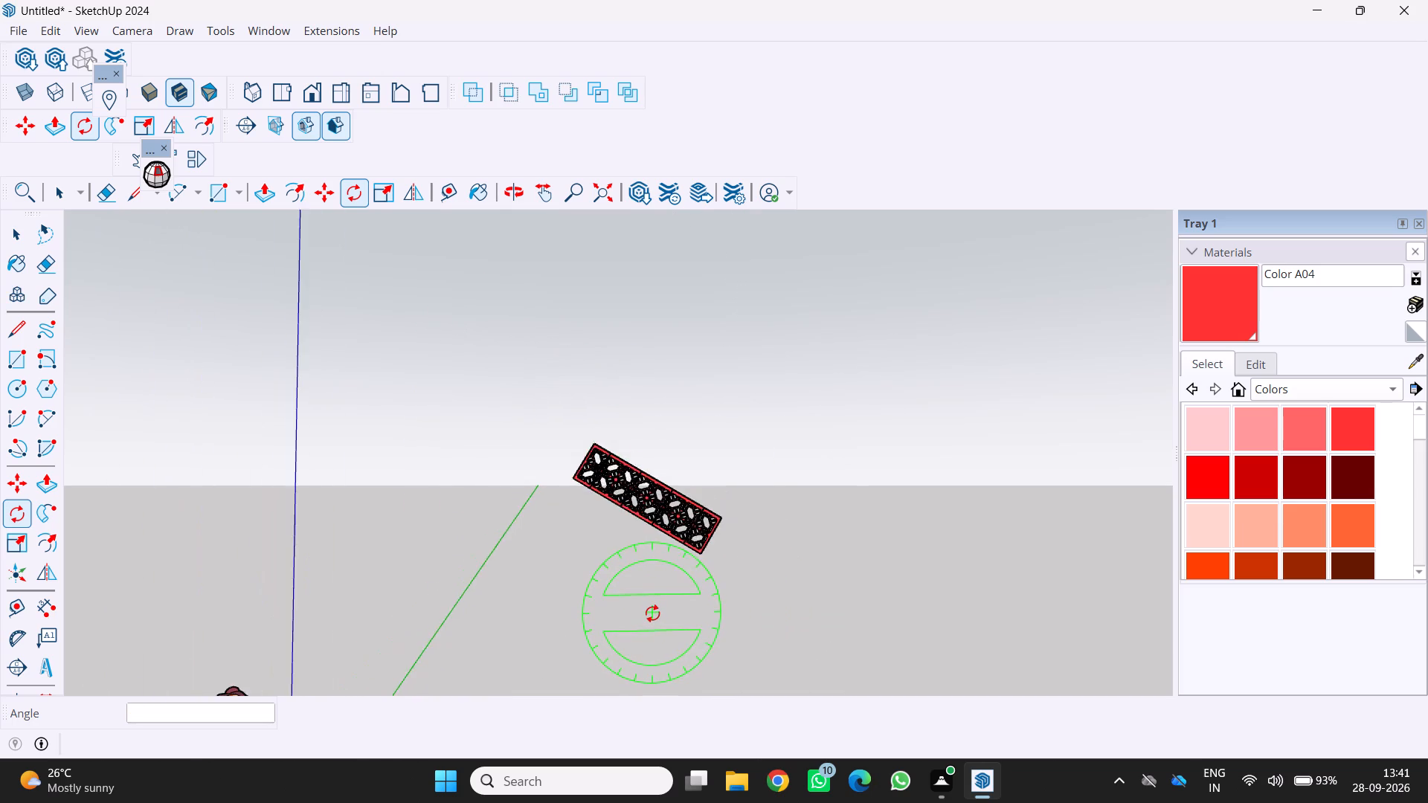
scroll(652, 613, "down", 13)
scroll(663, 654, "up", 8)
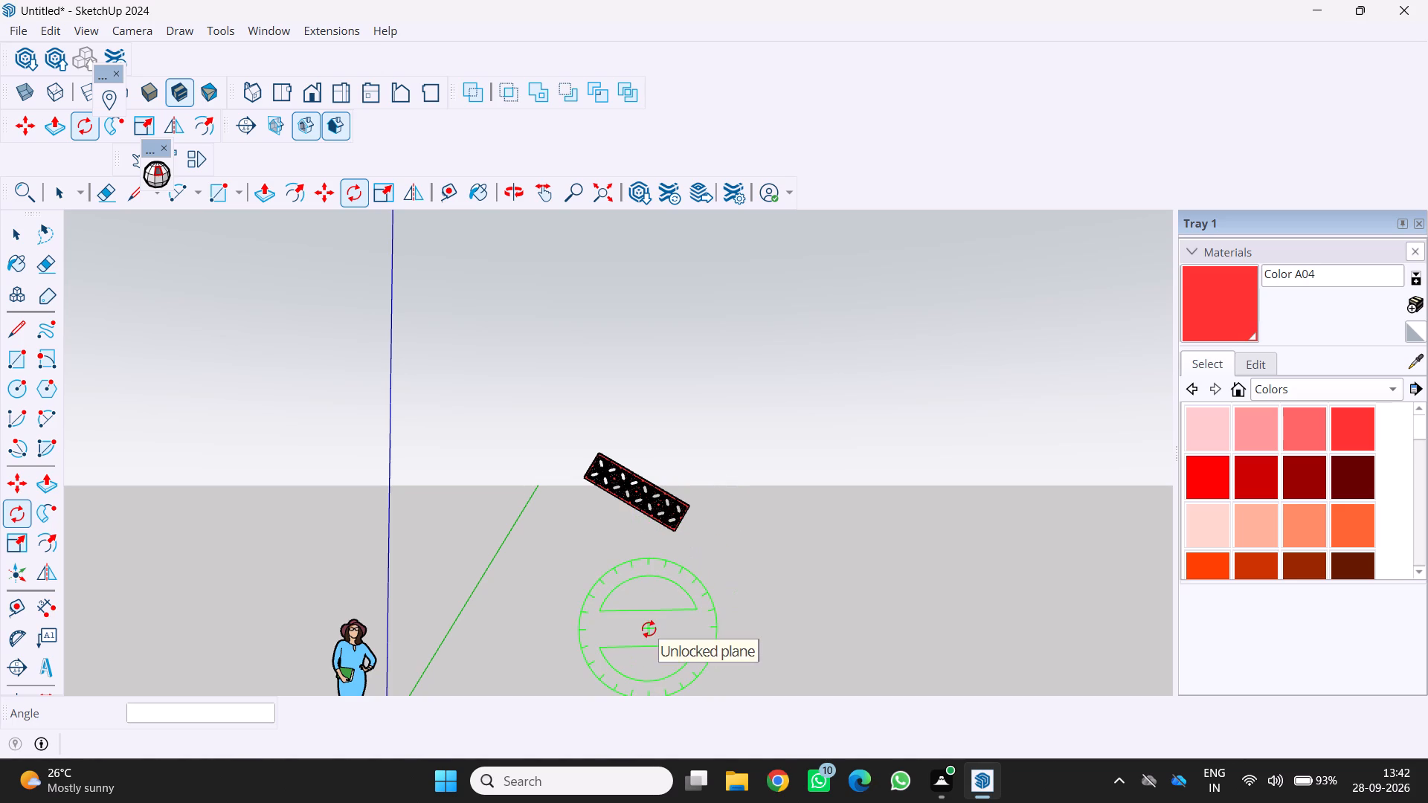
scroll(638, 596, "up", 2)
scroll(638, 594, "down", 12)
scroll(631, 610, "up", 5)
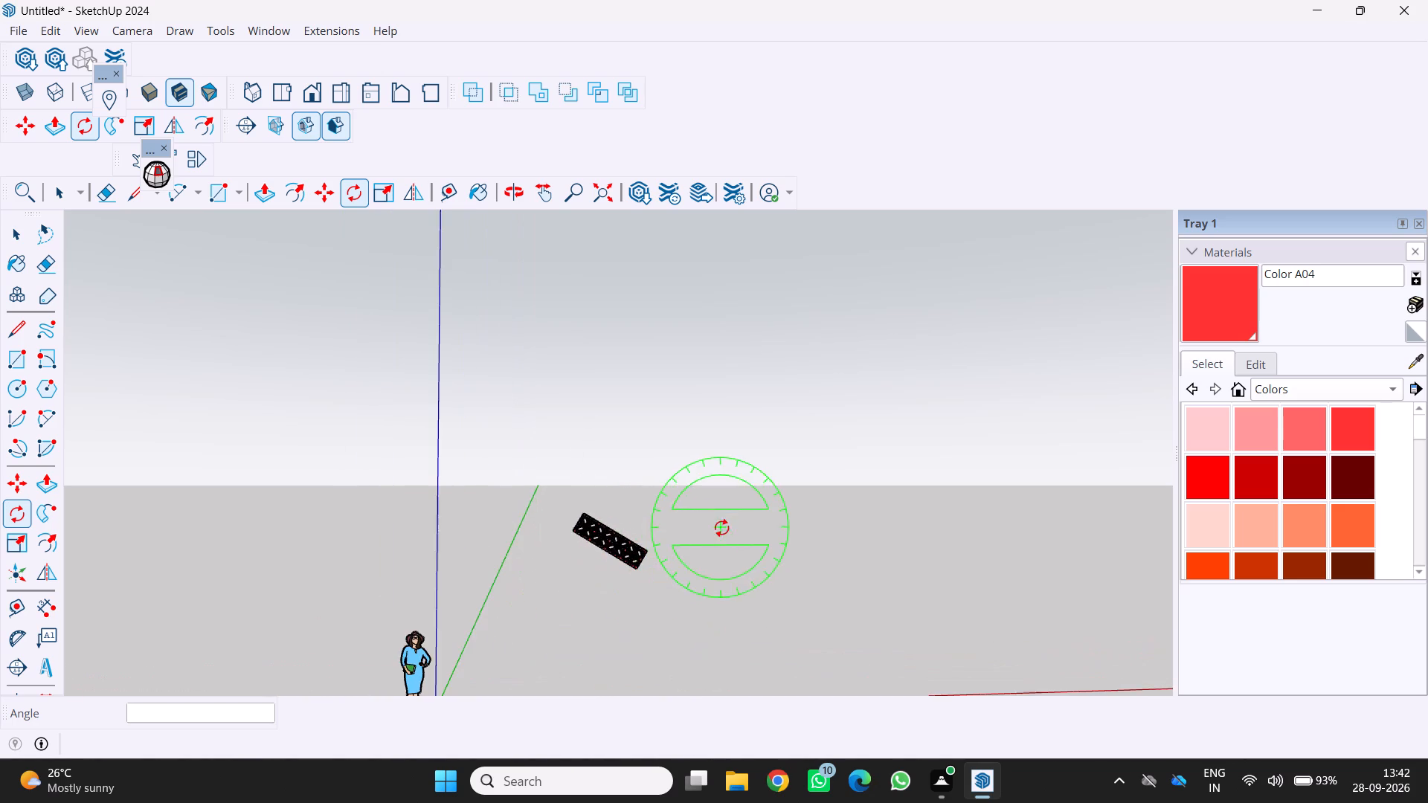
scroll(648, 575, "up", 8)
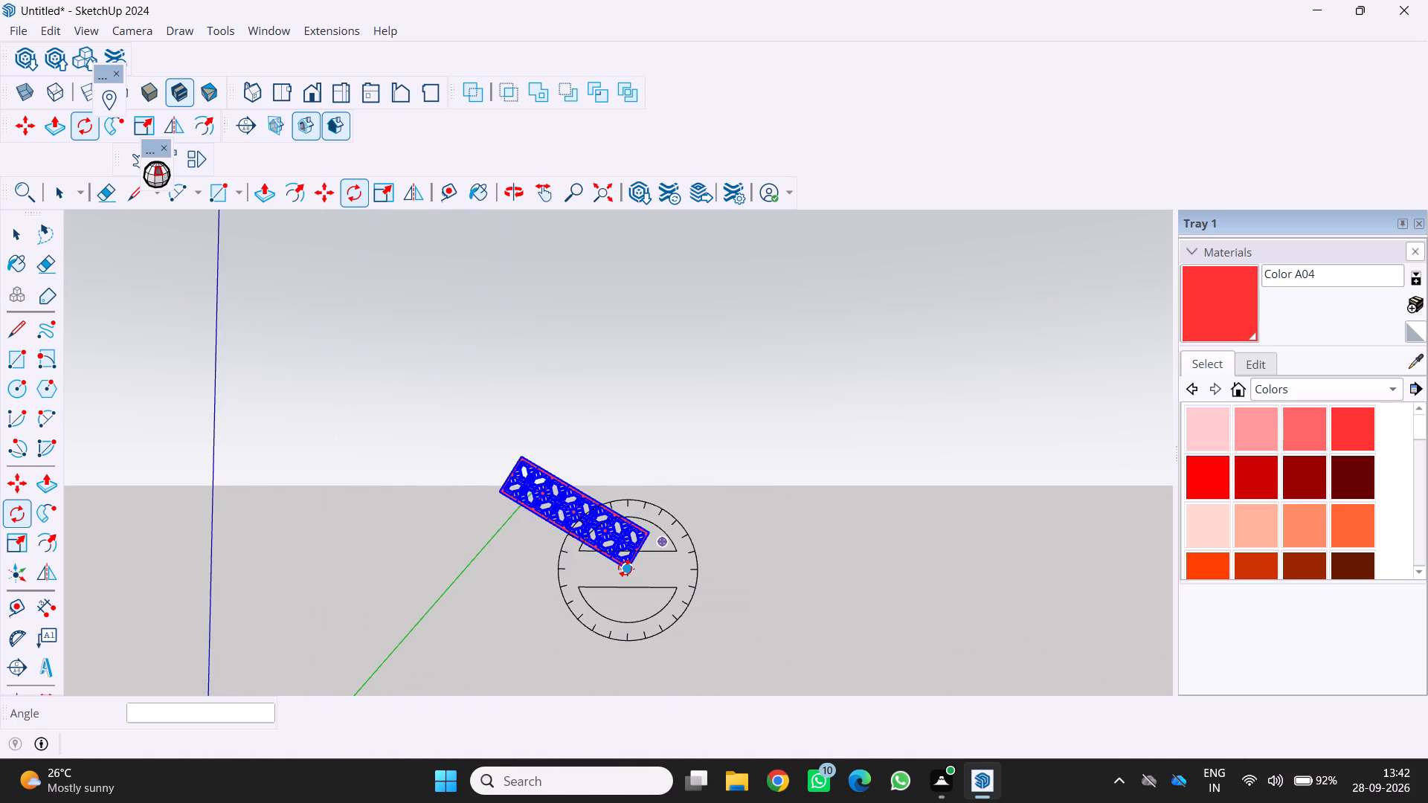
left_click(625, 568)
left_click(649, 530)
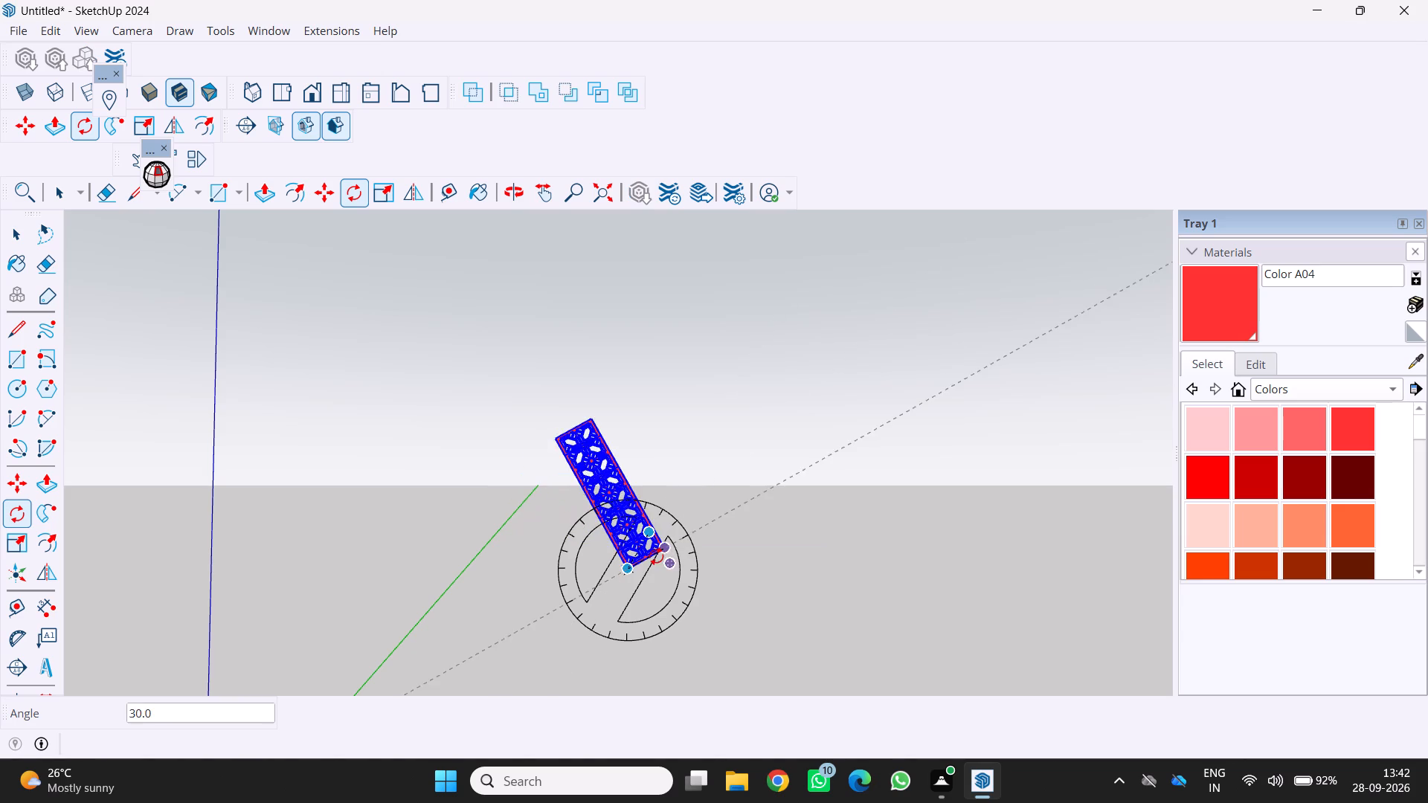
left_click(695, 568)
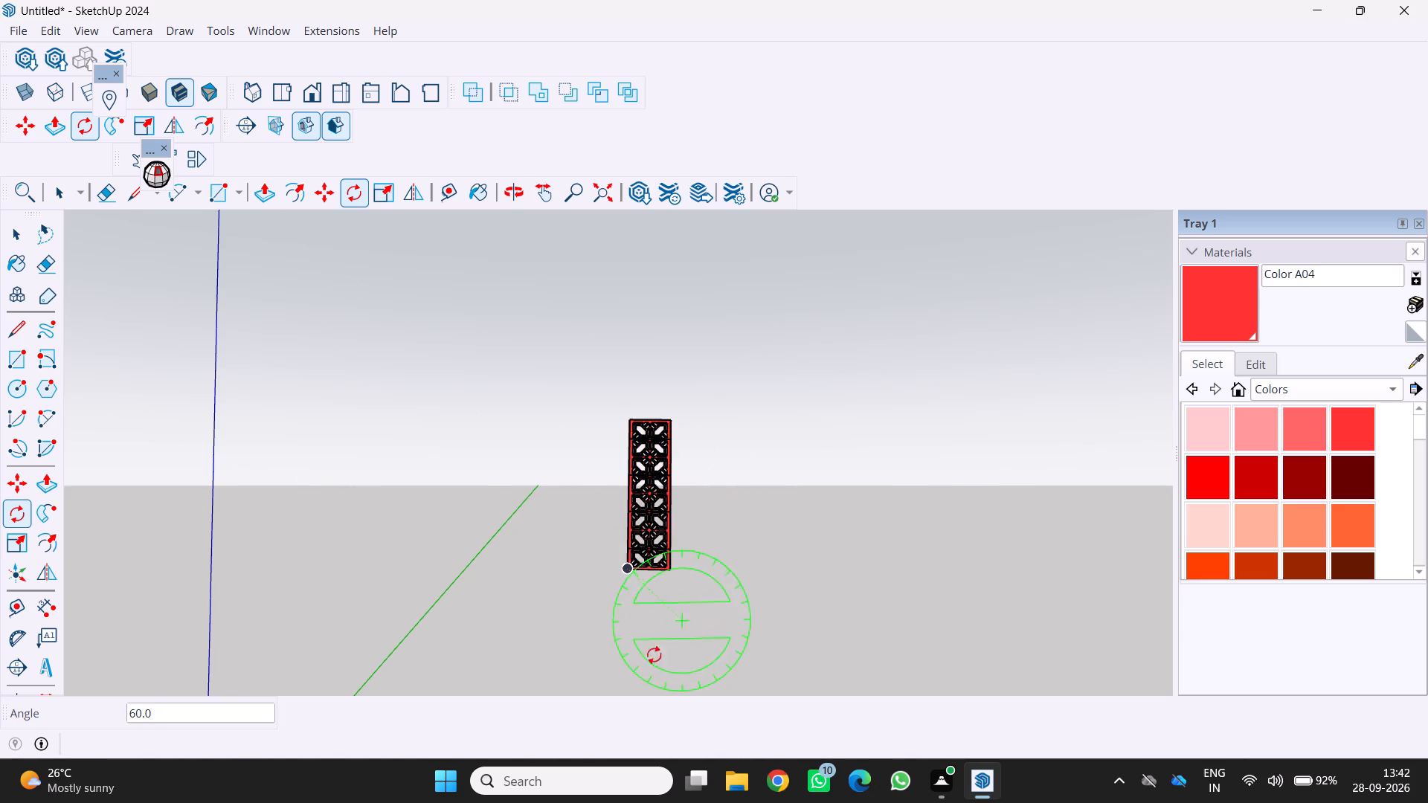
scroll(534, 578, "down", 2)
scroll(567, 429, "up", 2)
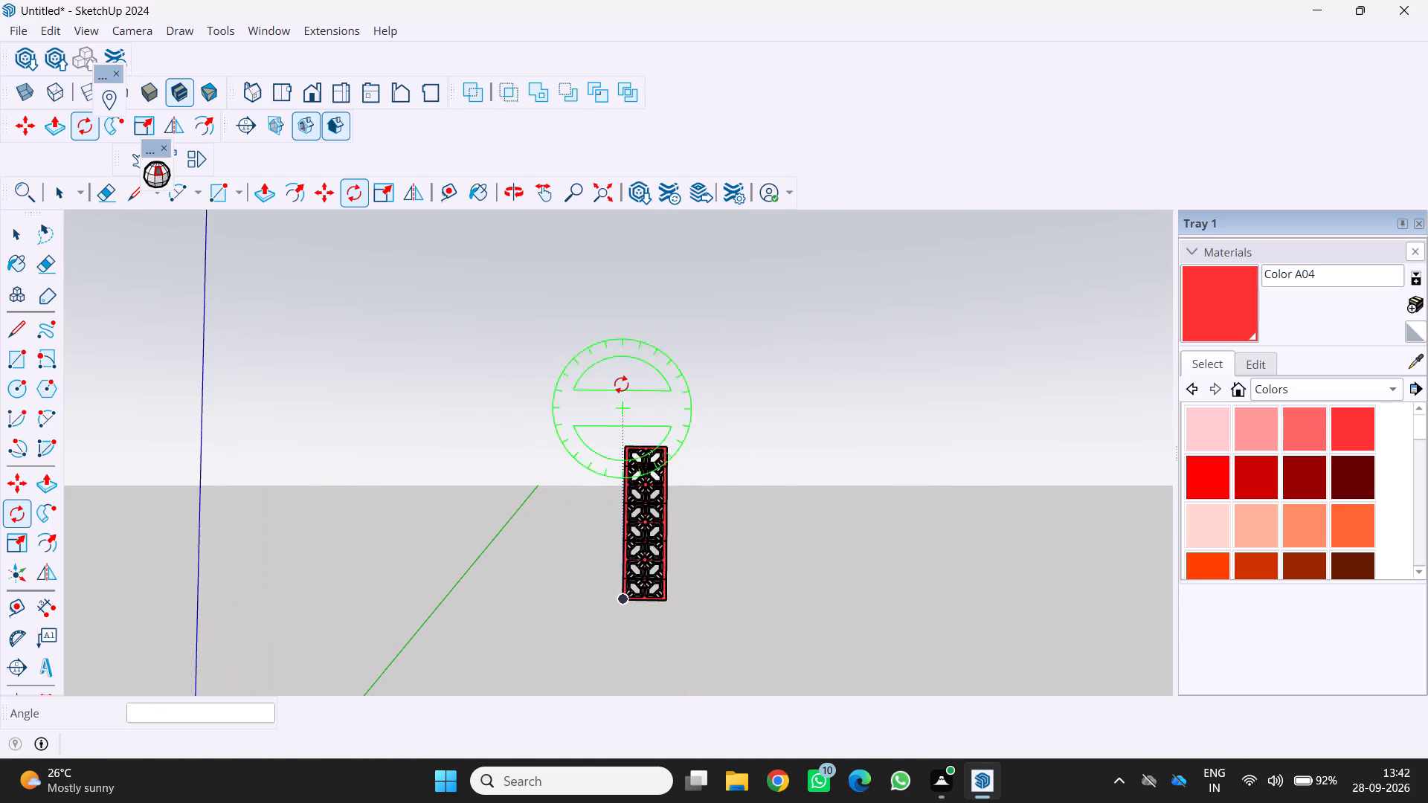
Rotate the panel about 178° around an upper corner, using the upper short edge as the reference direction.
scroll(621, 380, "up", 3)
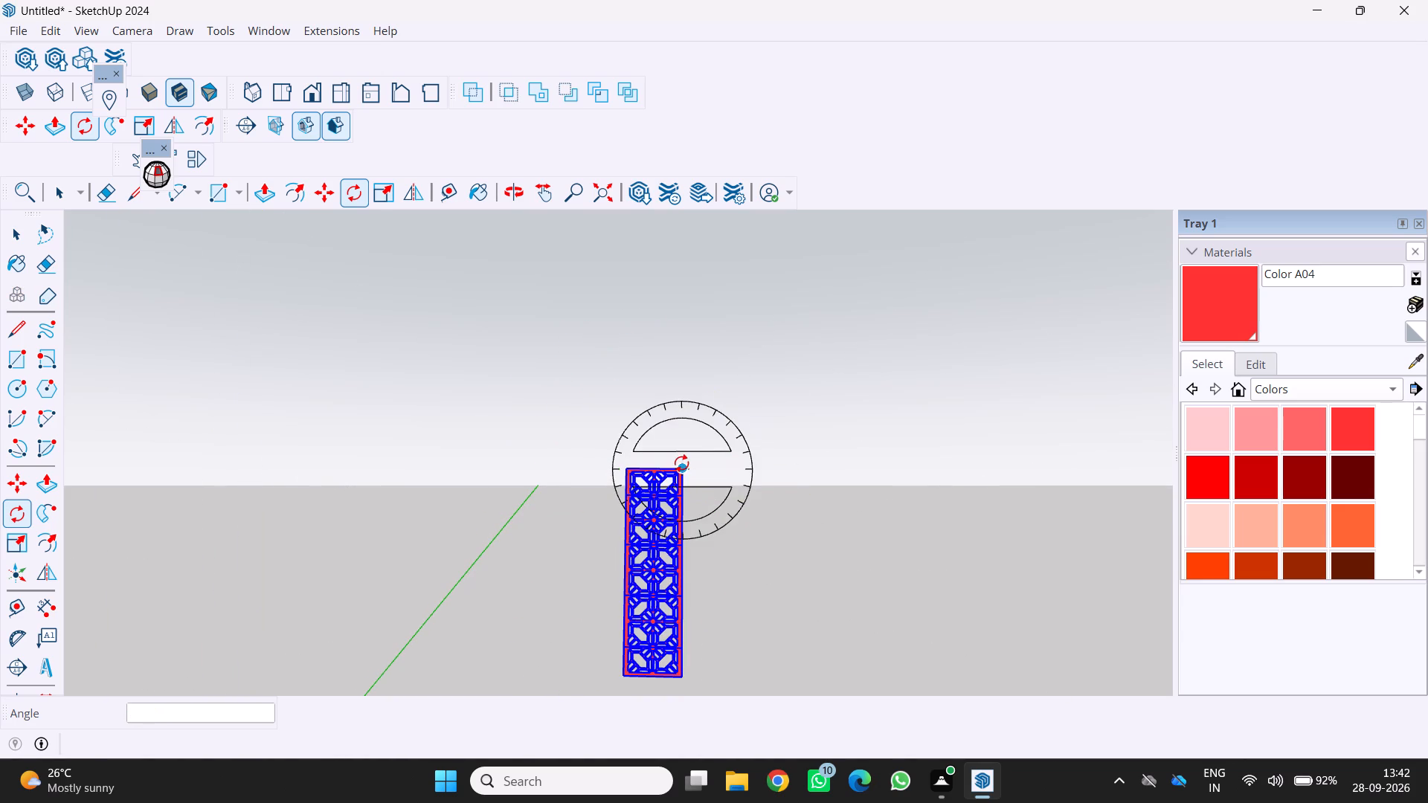
left_click(681, 463)
left_click(632, 466)
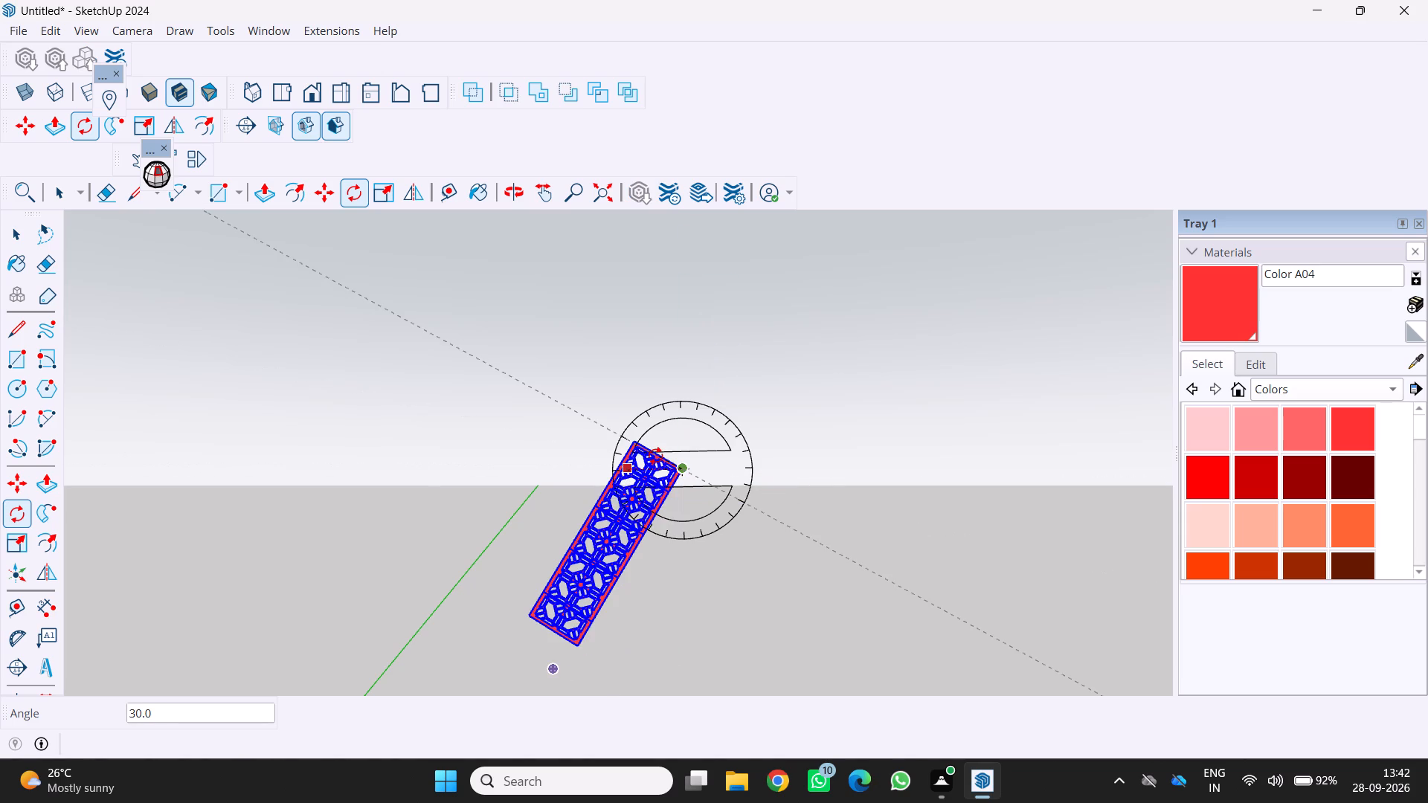
key("Up")
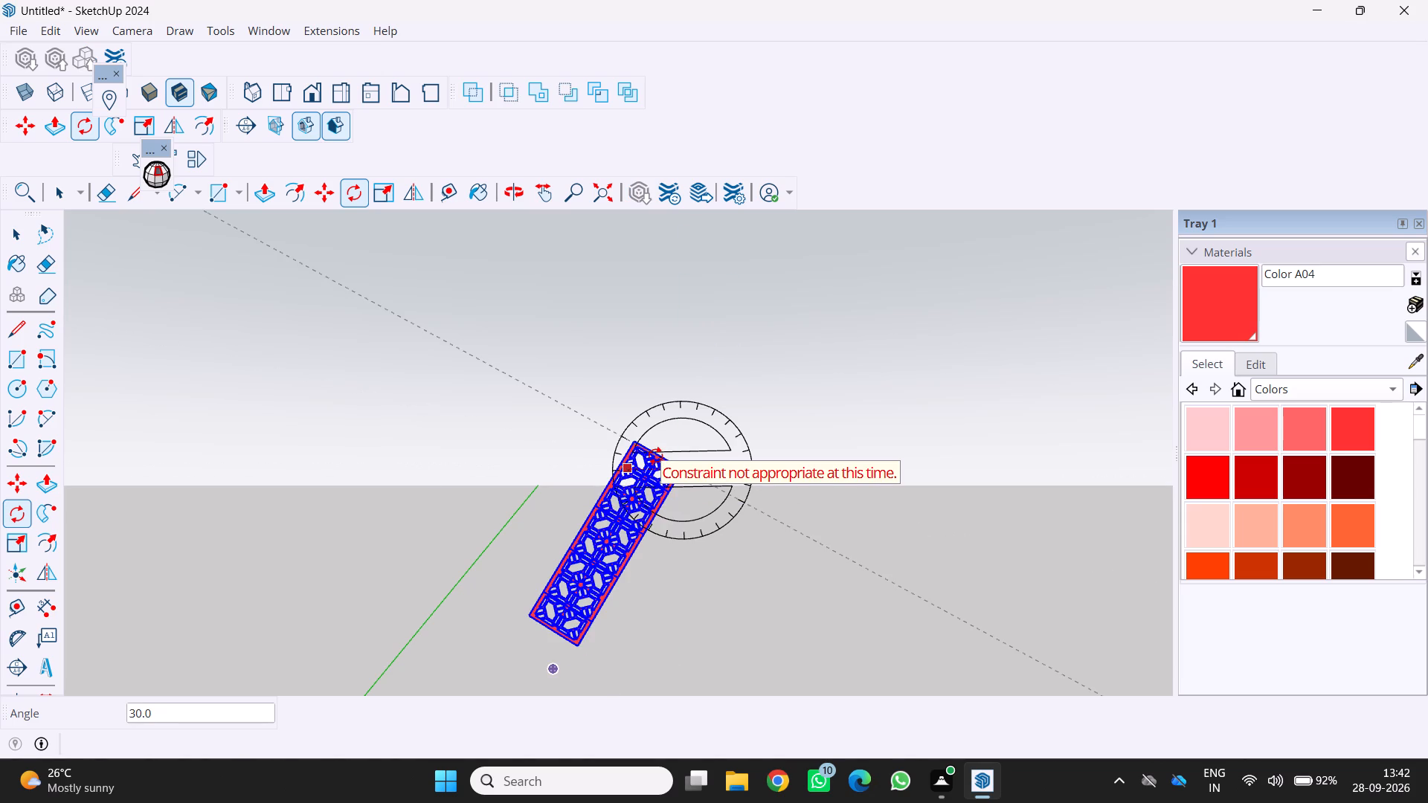
key("Down")
key("Down")
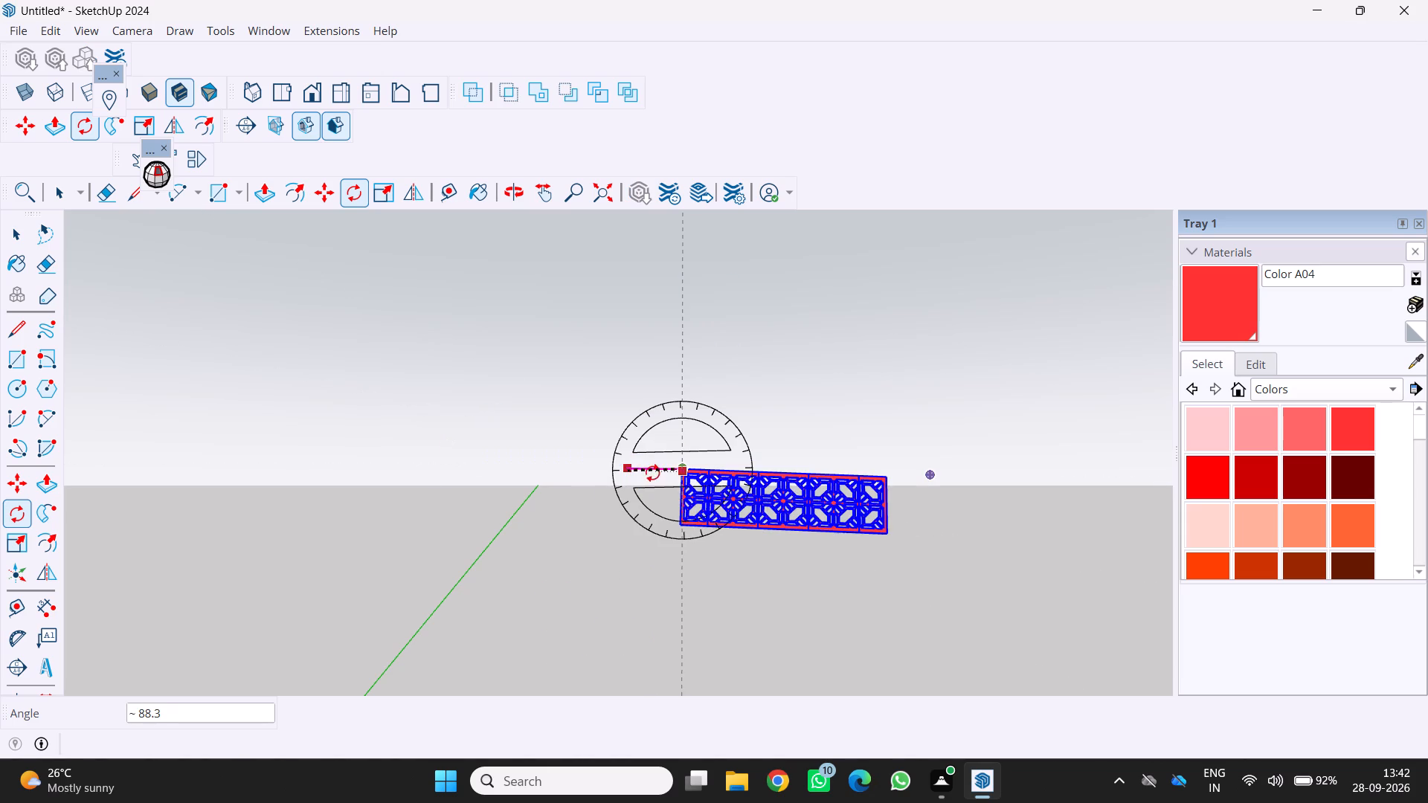
key("Down")
key("Down")
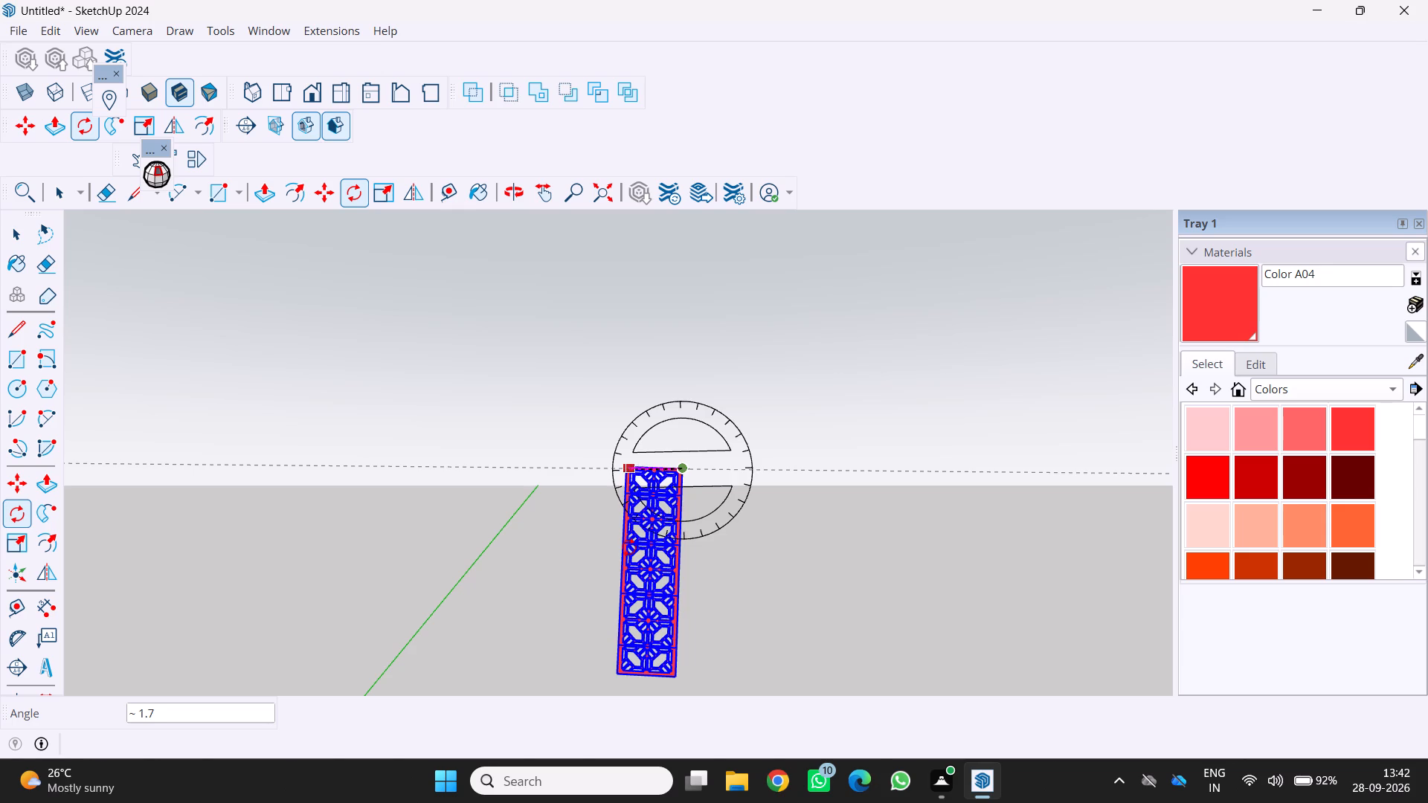
left_click(849, 631)
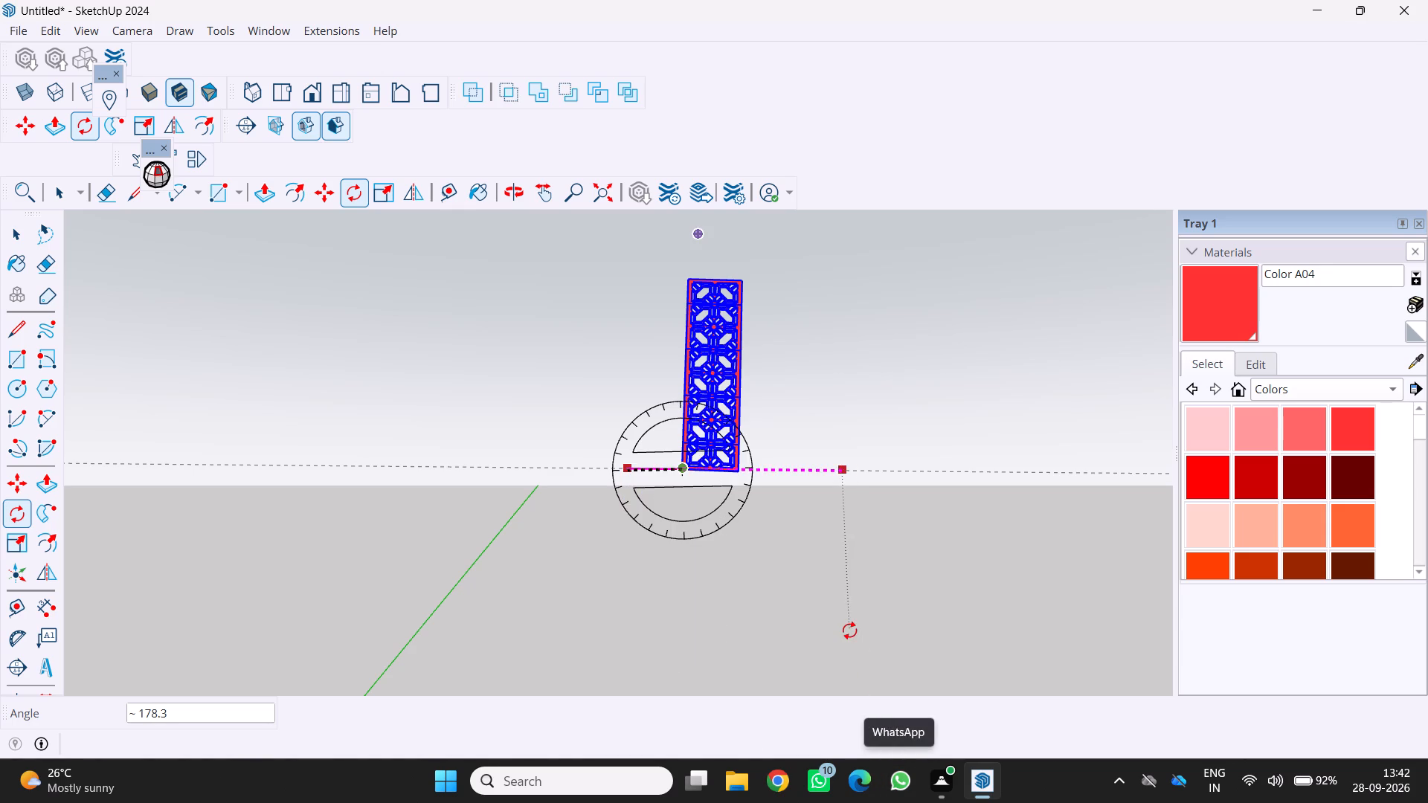
Examine the panel's position relative to the ground and the axes origin from several viewpoints.
scroll(849, 631, "down", 20)
scroll(849, 631, "down", 1)
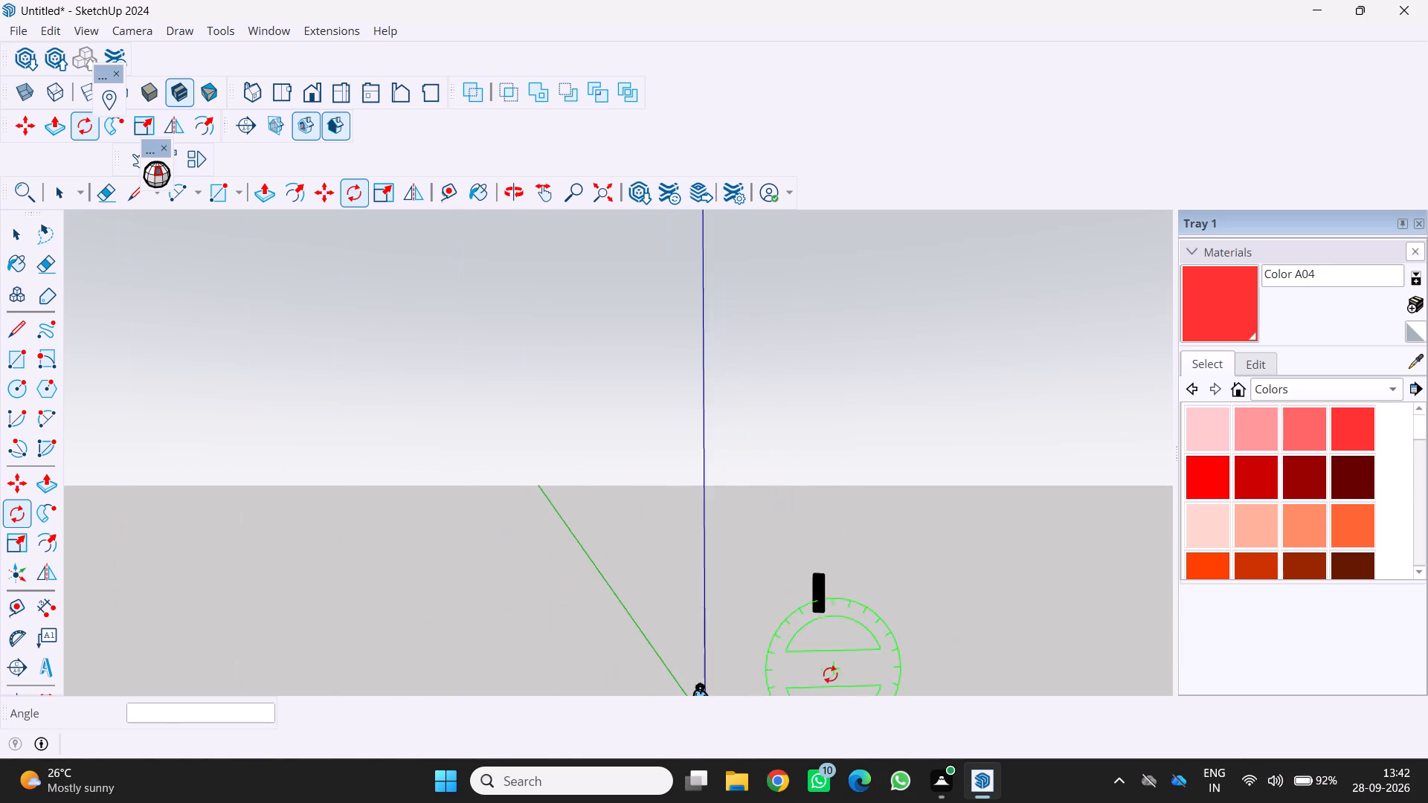
middle_click_drag(824, 650, 766, 604)
scroll(766, 614, "down", 9)
scroll(757, 666, "up", 2)
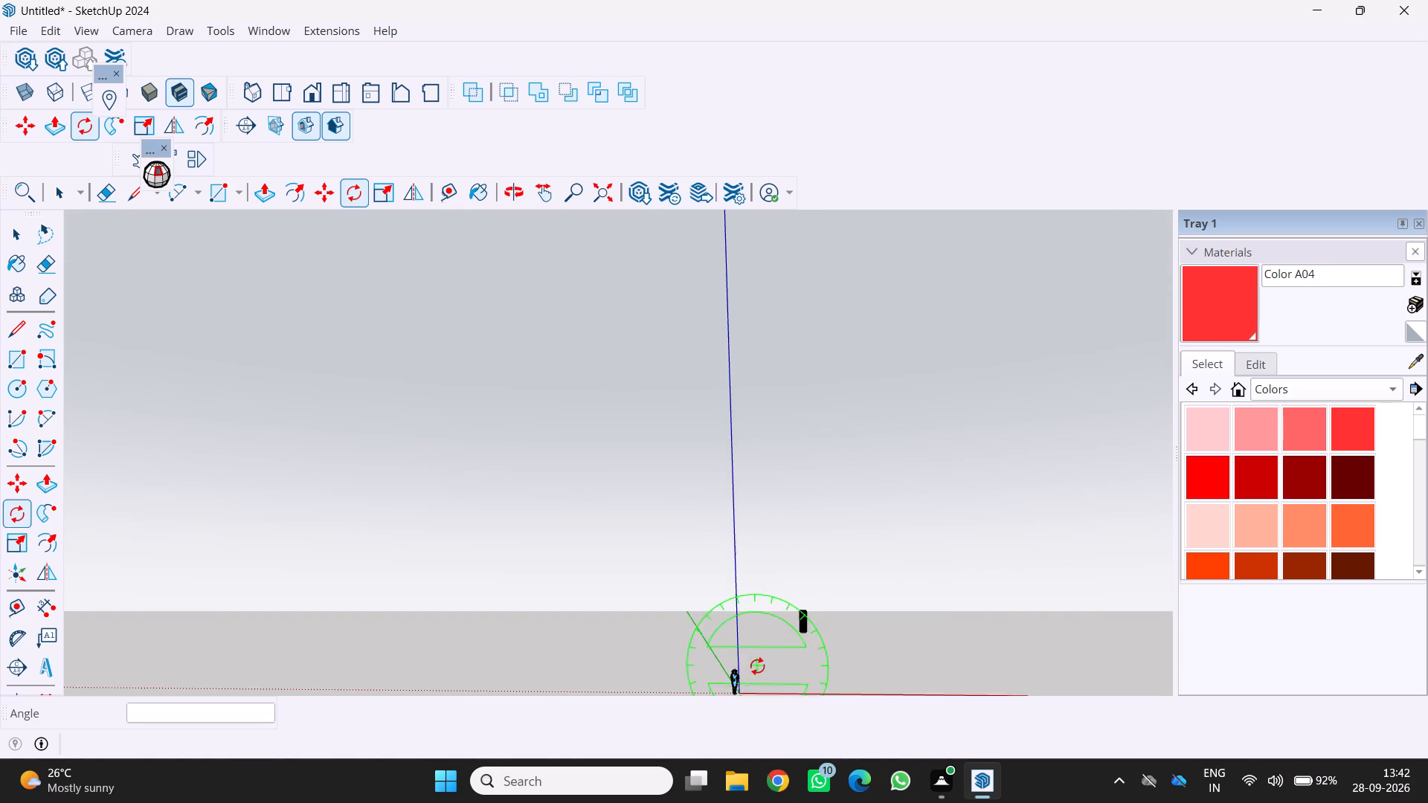
scroll(757, 666, "up", 1)
scroll(763, 678, "down", 4)
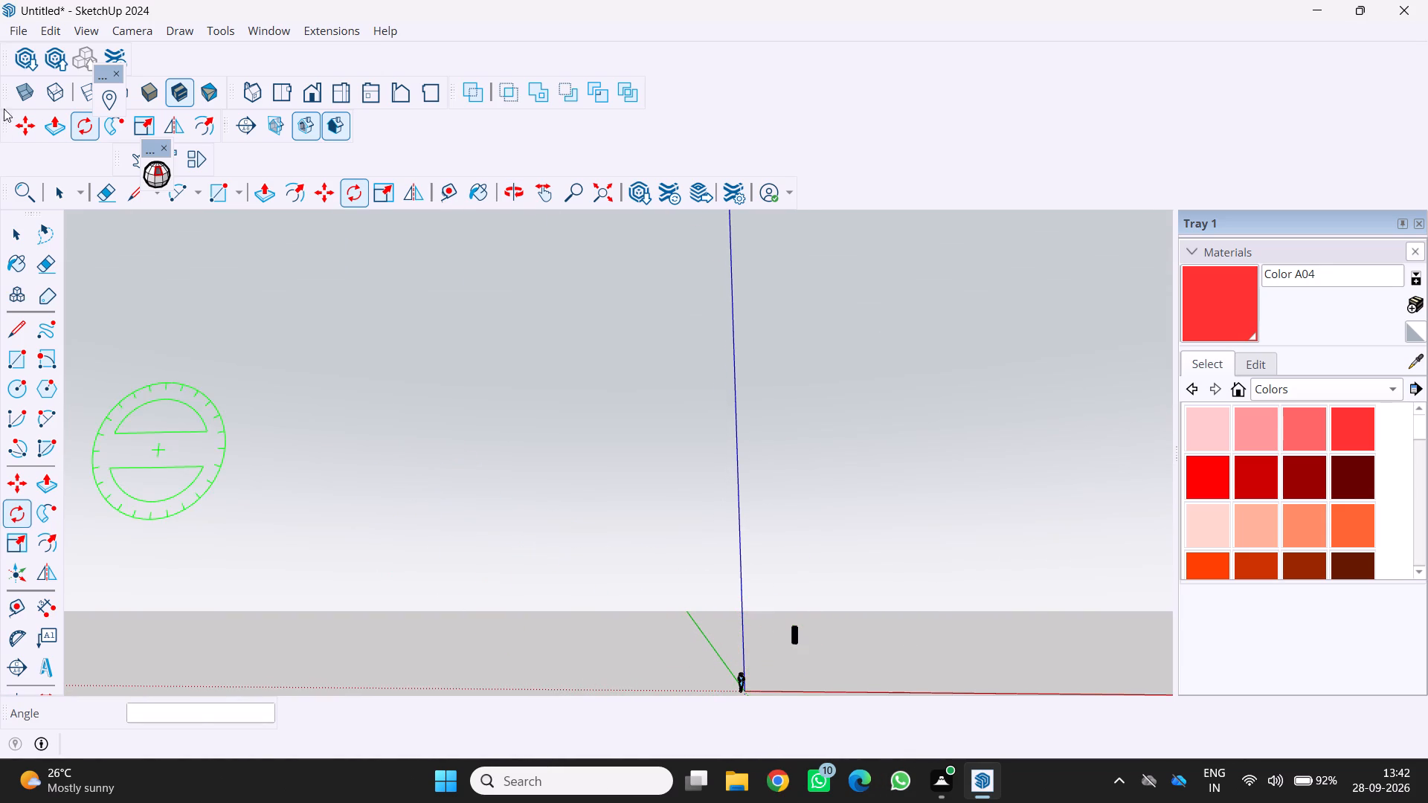
left_click(541, 196)
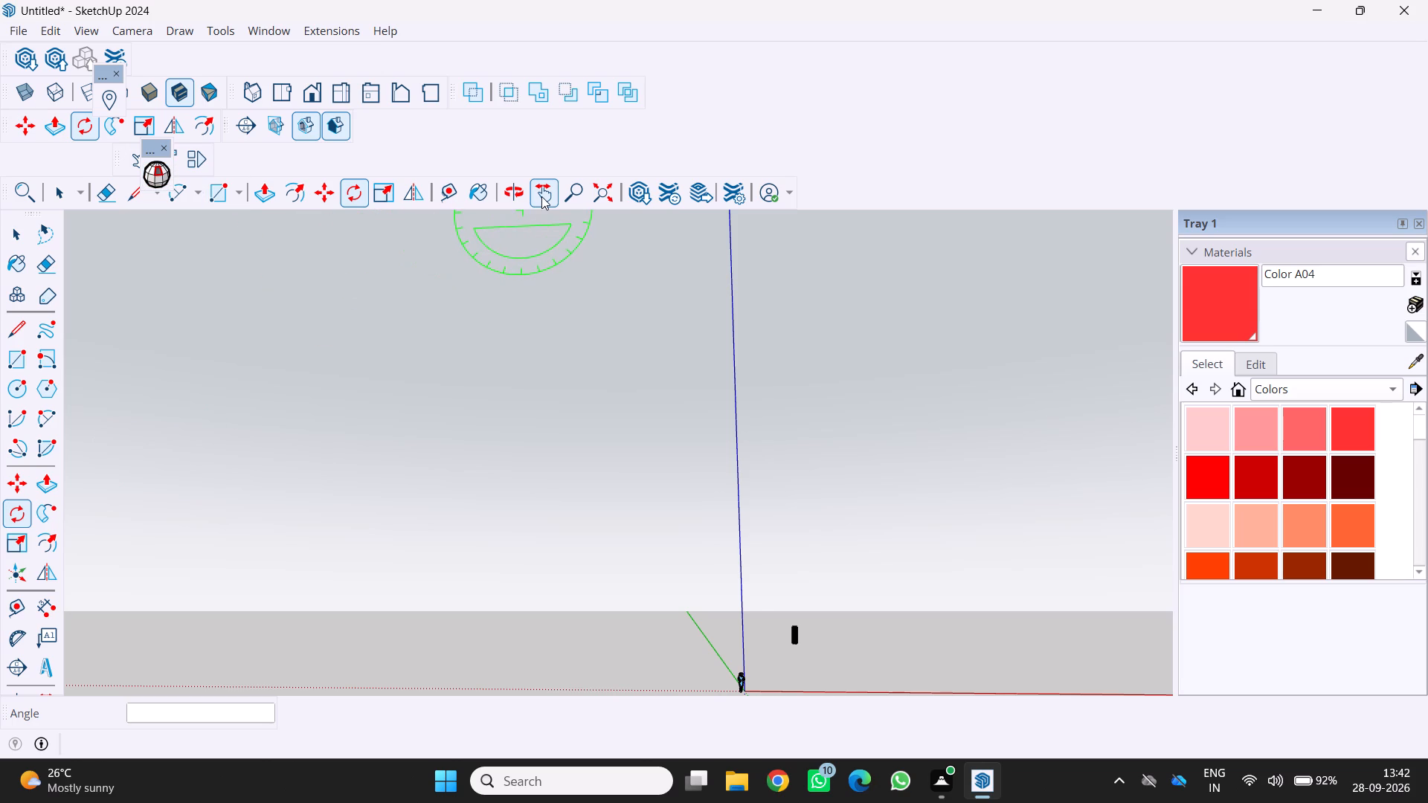
left_click_drag(751, 689, 527, 473)
middle_click_drag(585, 437, 605, 488)
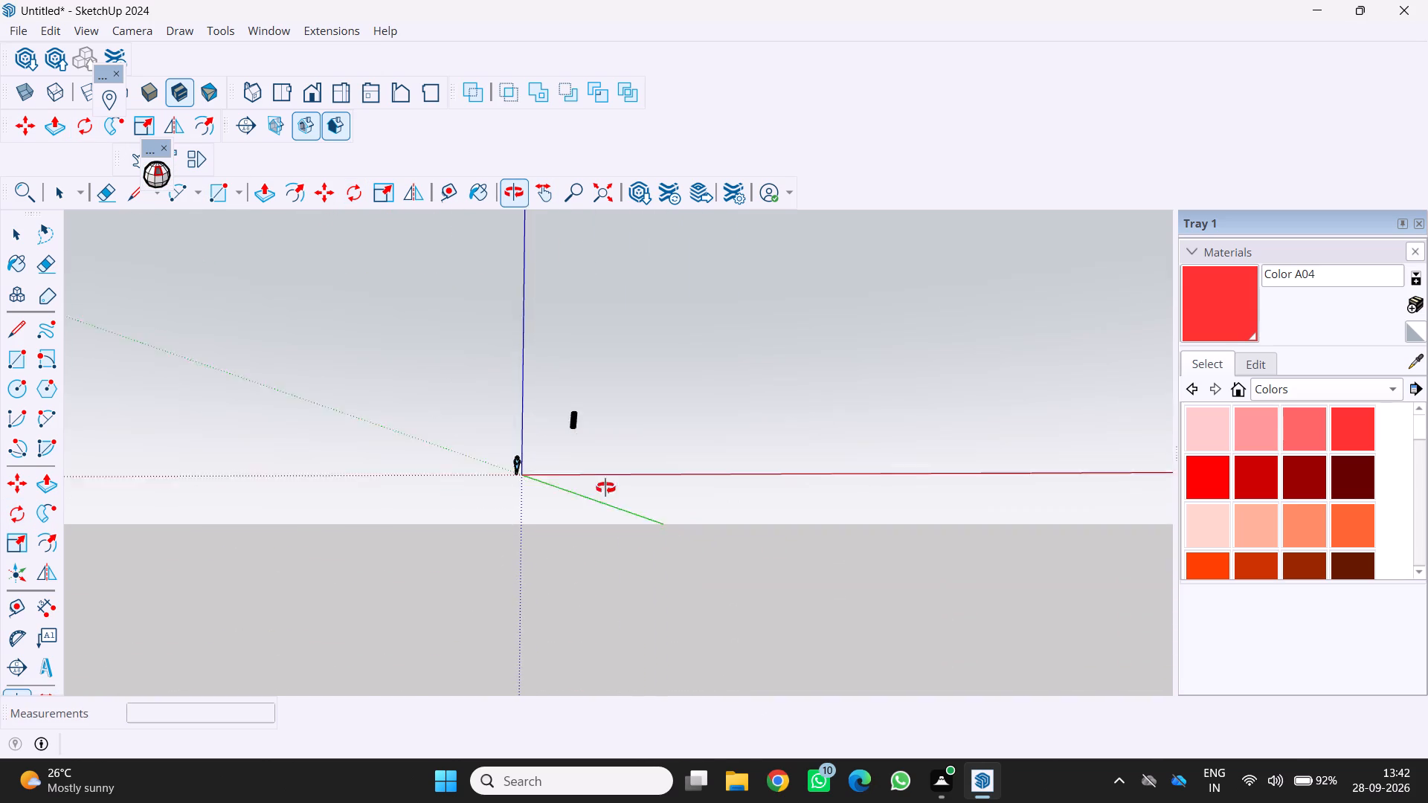
middle_click_drag(605, 488, 623, 529)
scroll(533, 366, "up", 12)
scroll(596, 443, "up", 5)
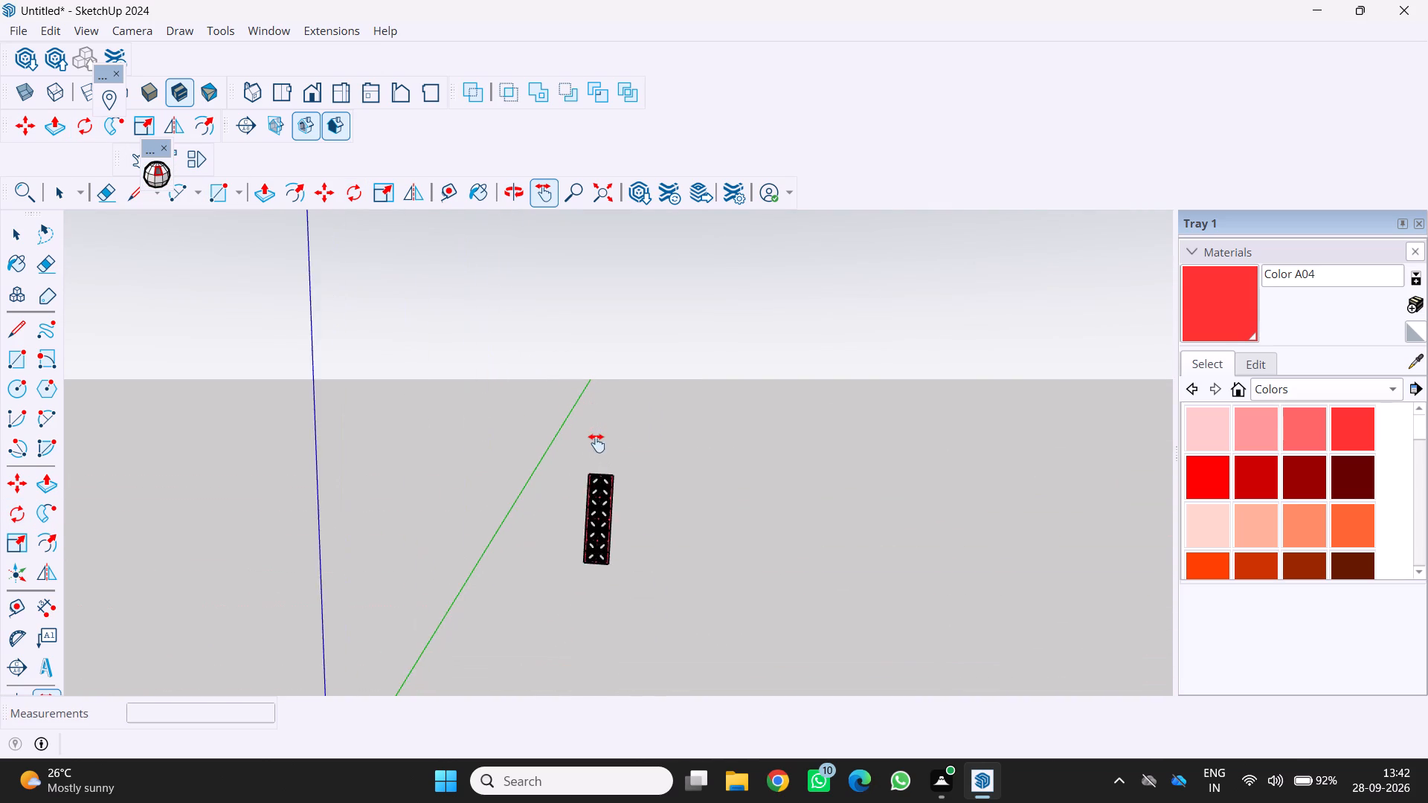
scroll(598, 465, "up", 5)
scroll(598, 465, "down", 12)
scroll(602, 517, "up", 4)
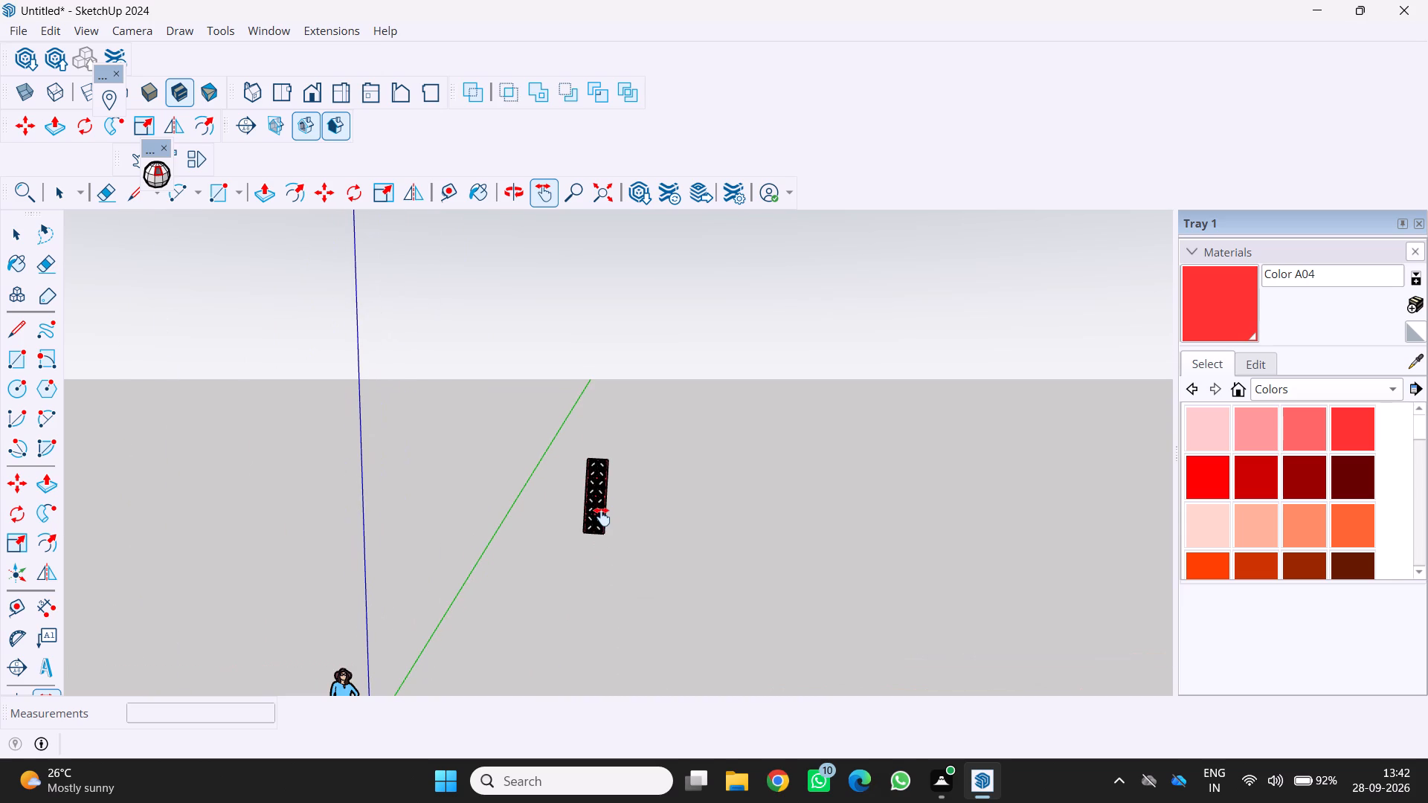
Move the panel by its lower corner toward the axes origin.
key("m")
scroll(602, 517, "up", 2)
scroll(657, 580, "up", 5)
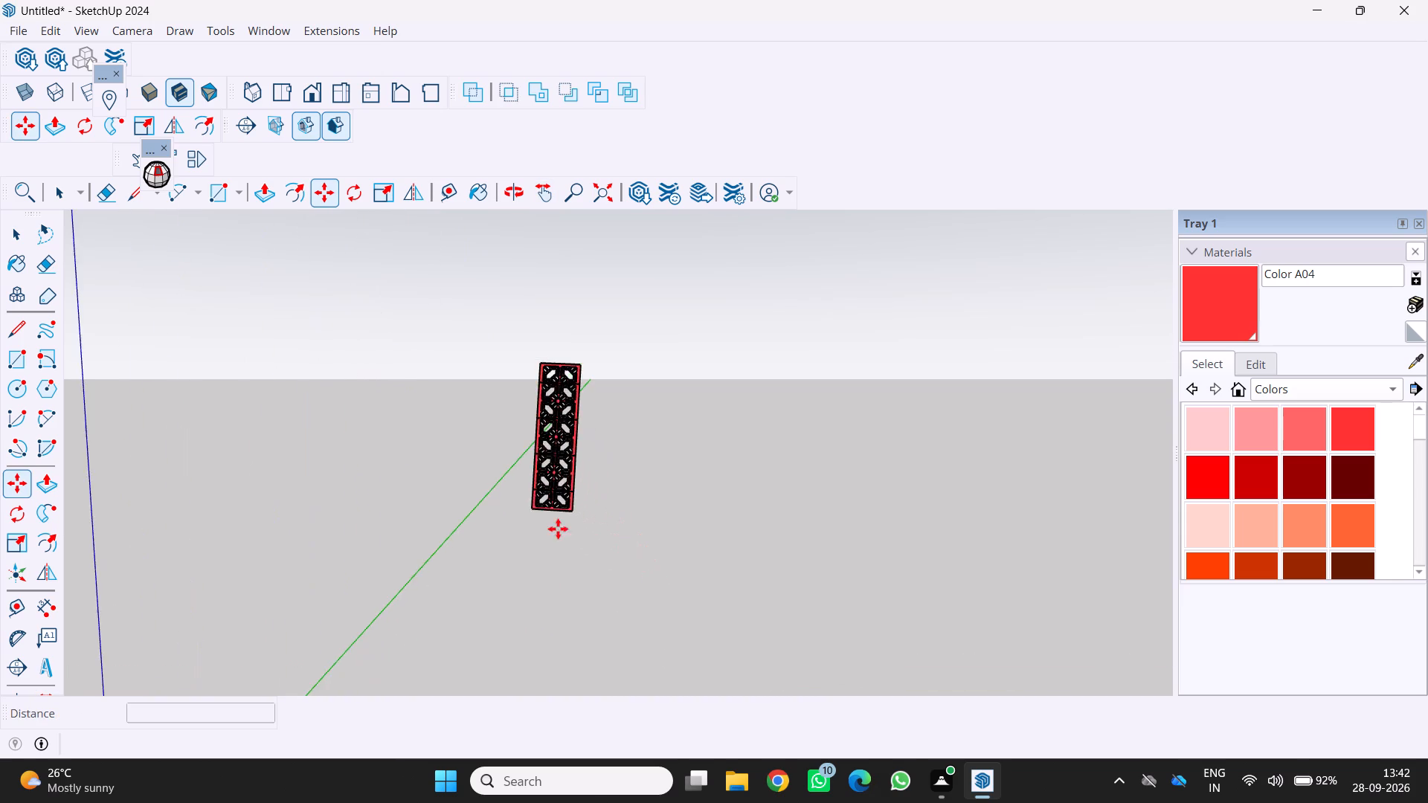
scroll(532, 510, "up", 3)
left_click(587, 517)
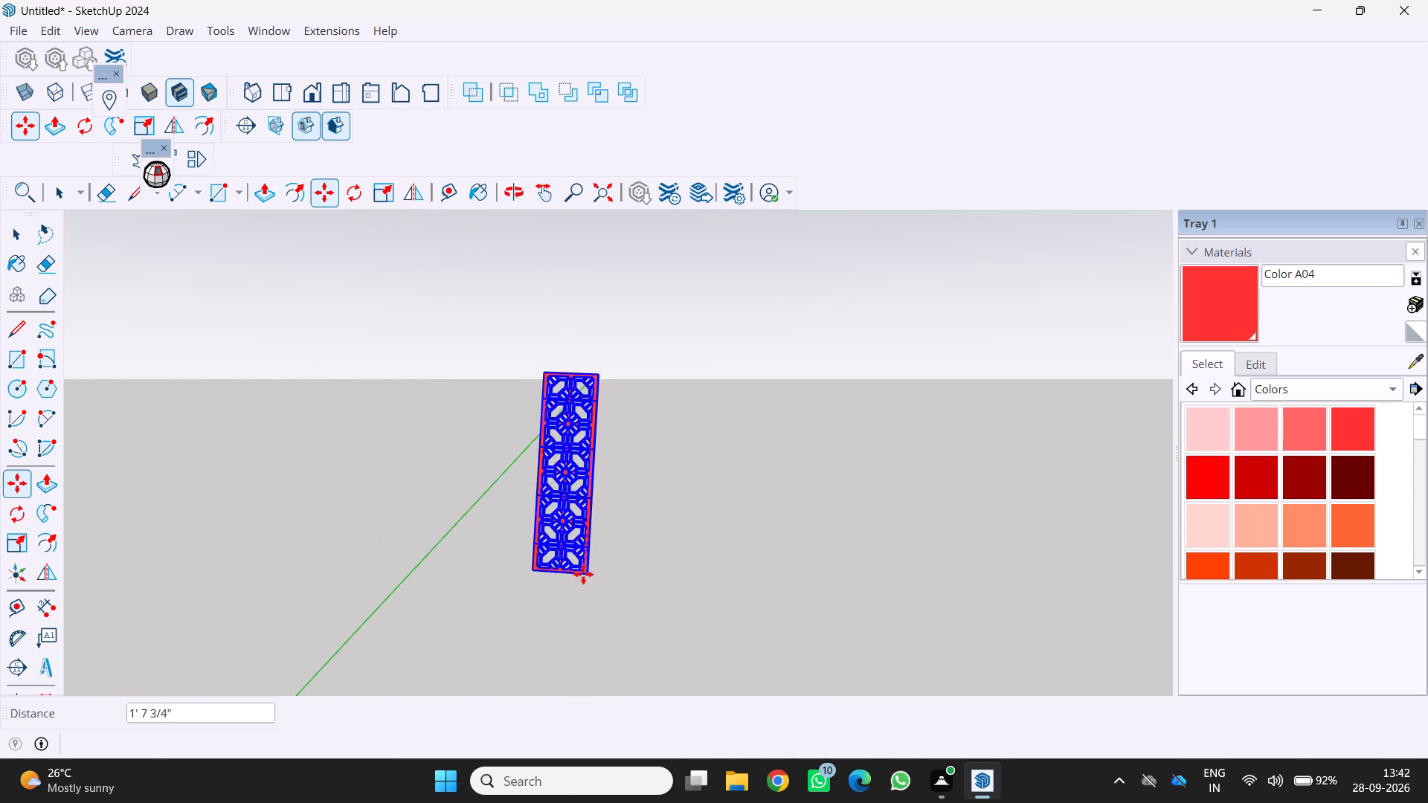
scroll(583, 574, "down", 18)
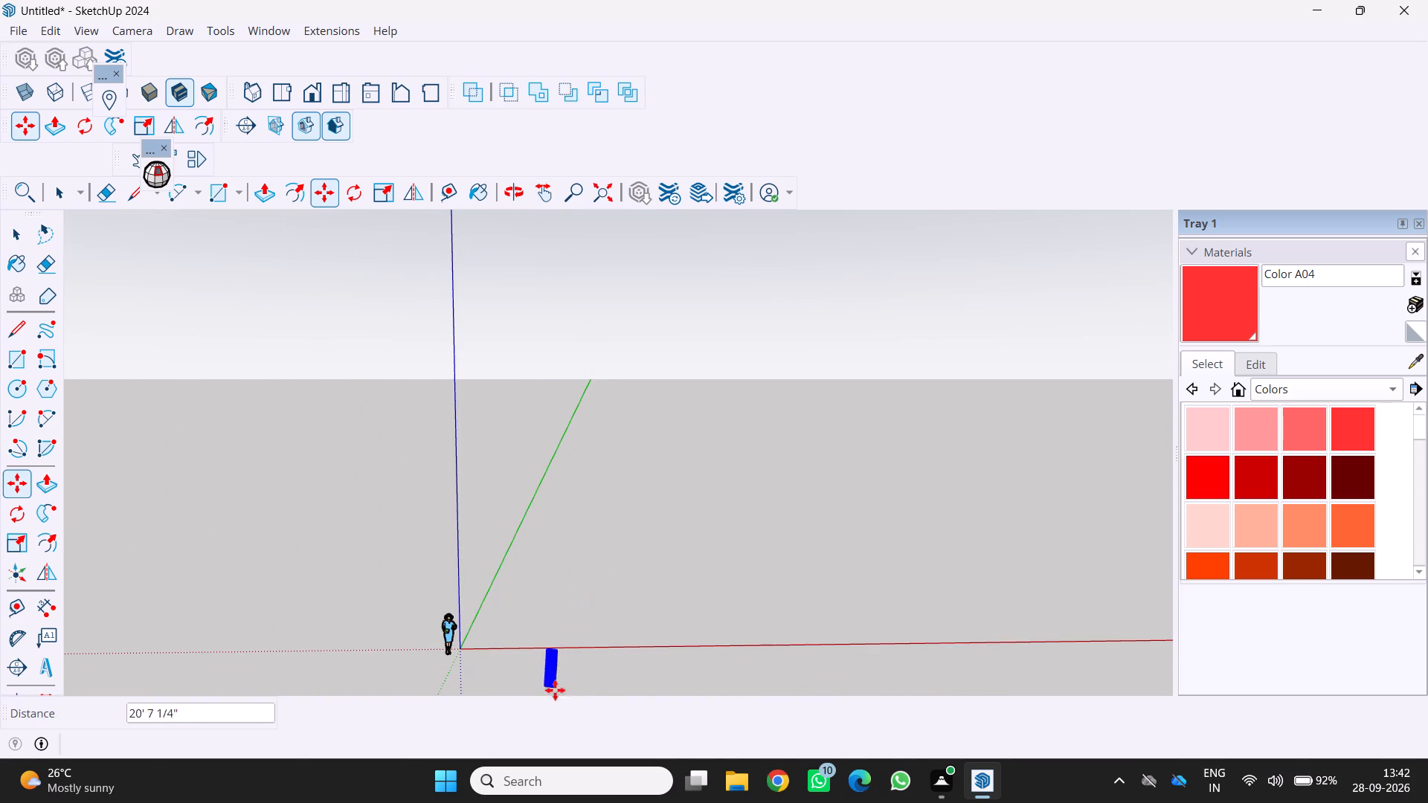
left_click(583, 622)
Rotate the panel about 74° around an upper corner, using the upper short edge as the reference direction.
scroll(583, 622, "up", 15)
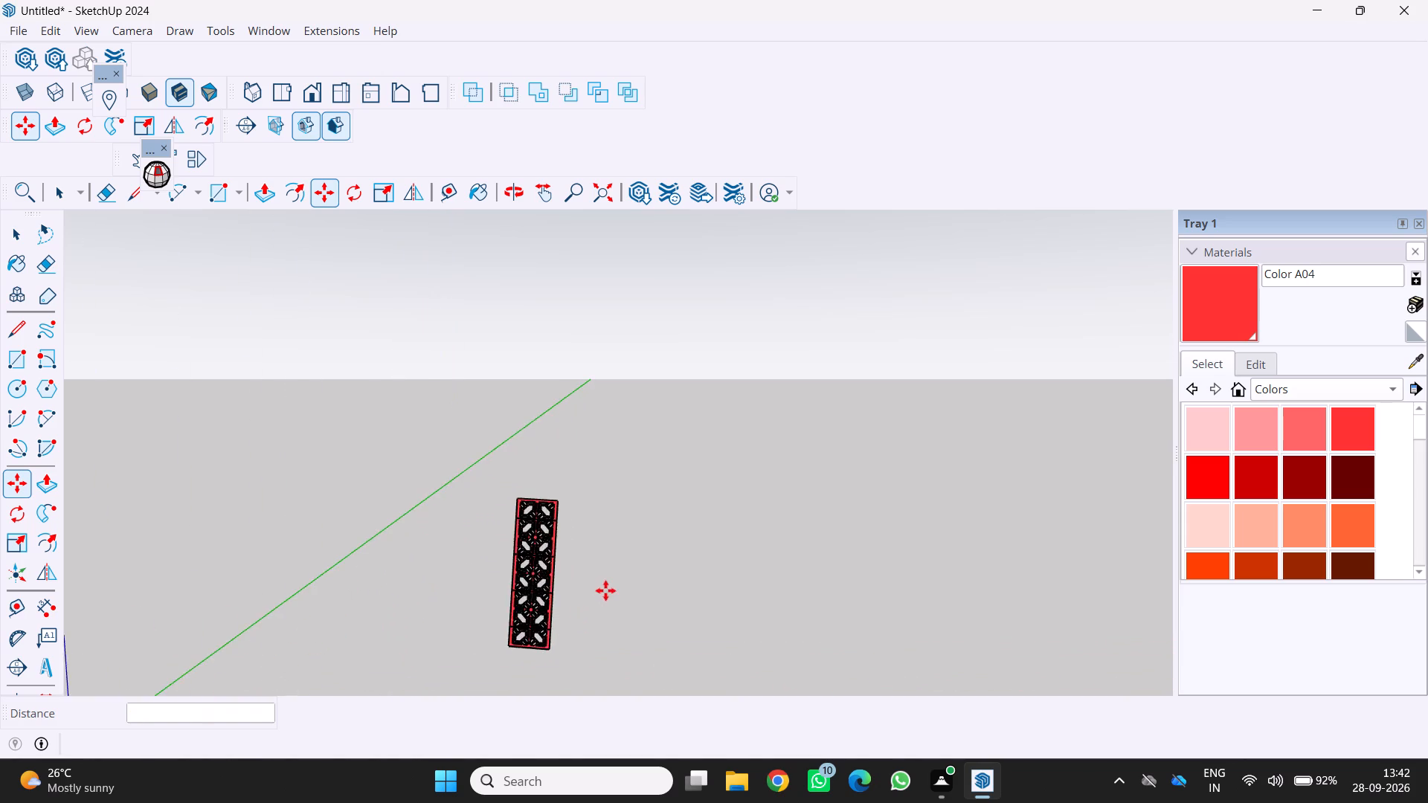
scroll(605, 590, "up", 5)
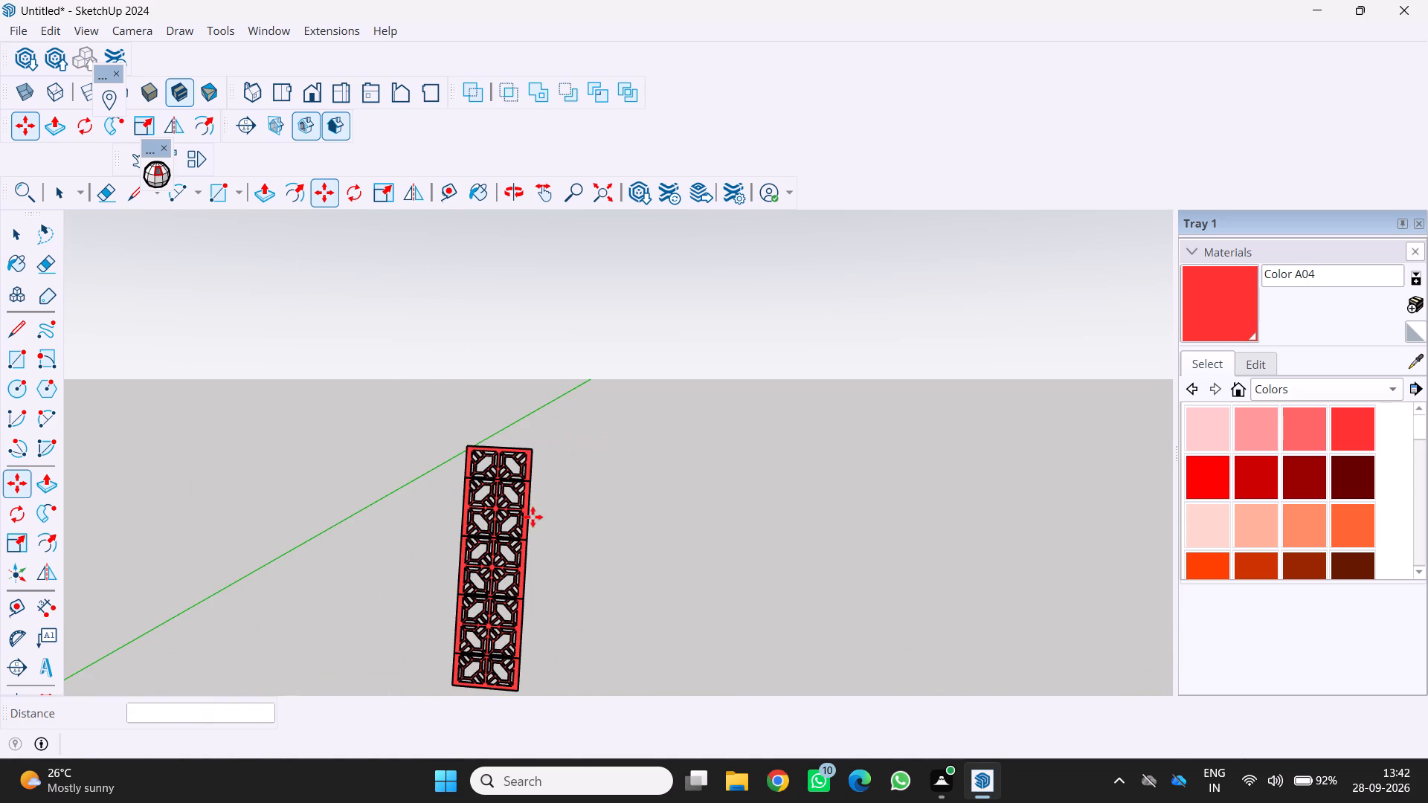
key("q")
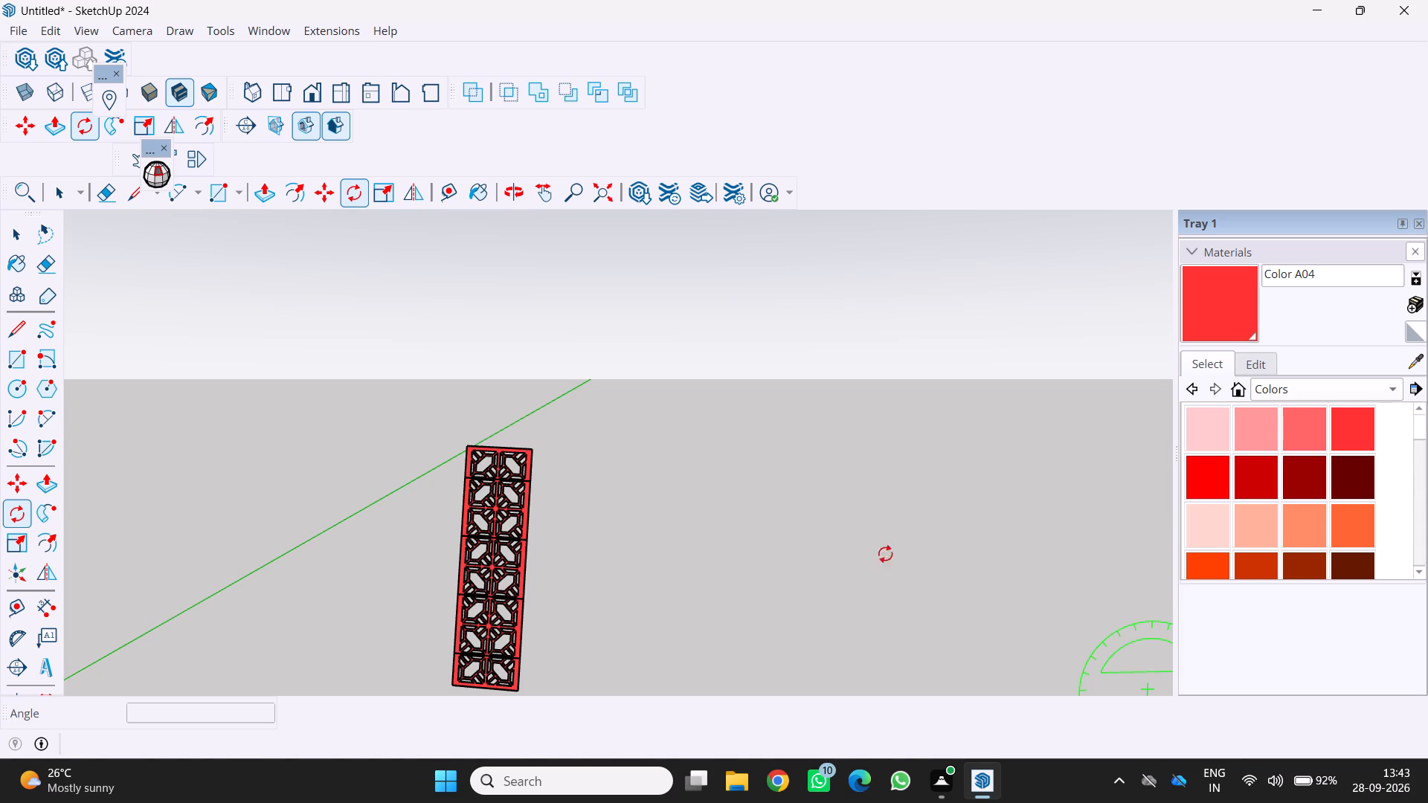
left_click(532, 449)
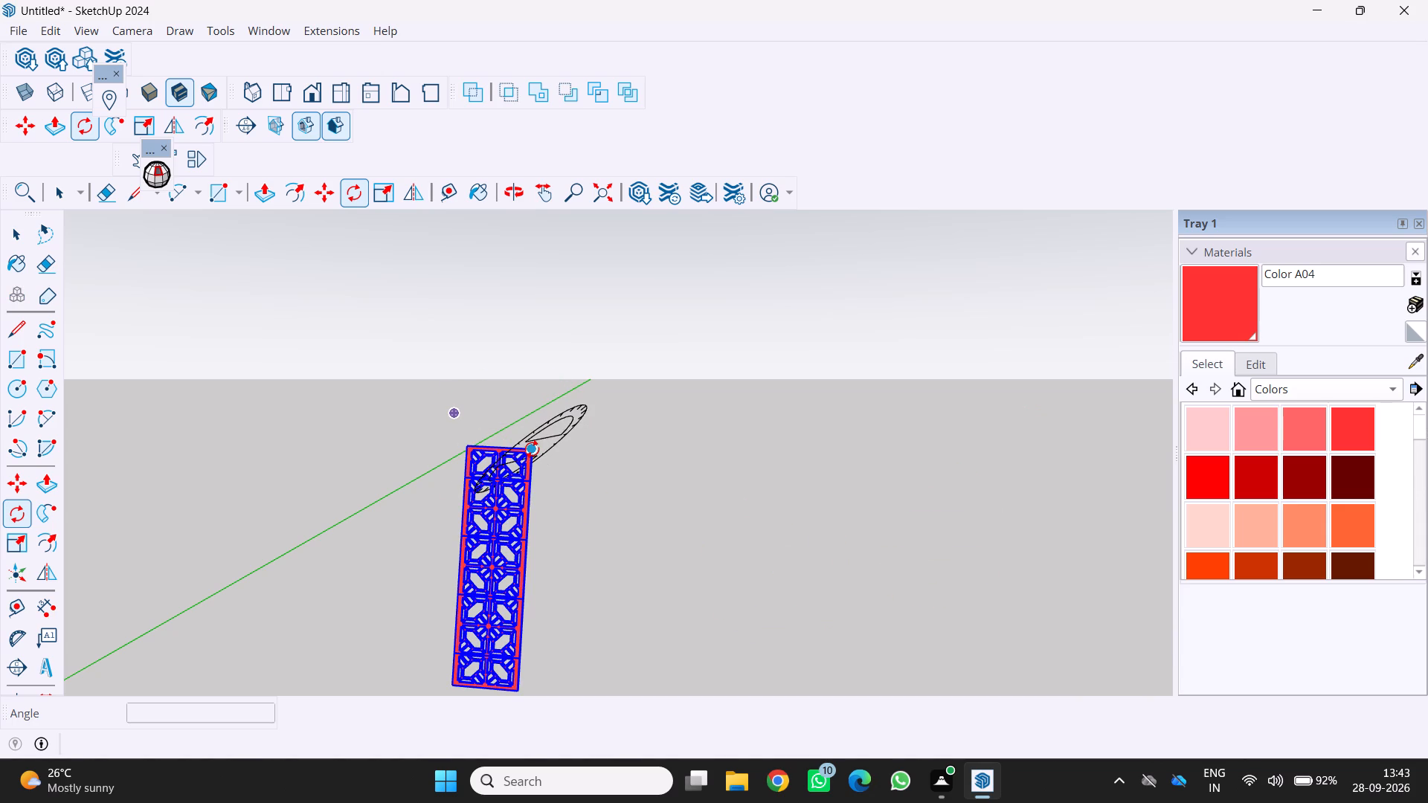
left_click(468, 444)
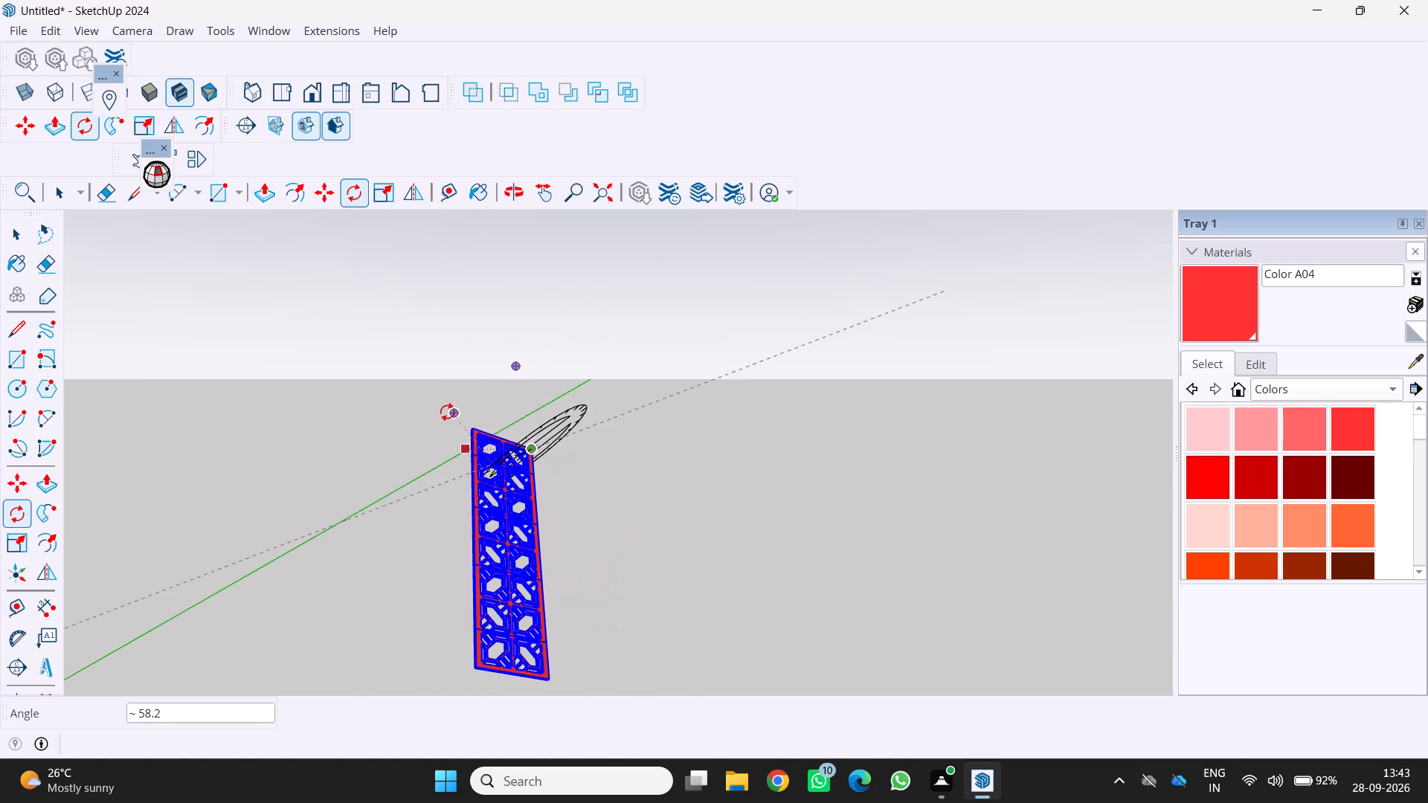
scroll(447, 412, "up", 6)
left_click_drag(436, 493, 409, 531)
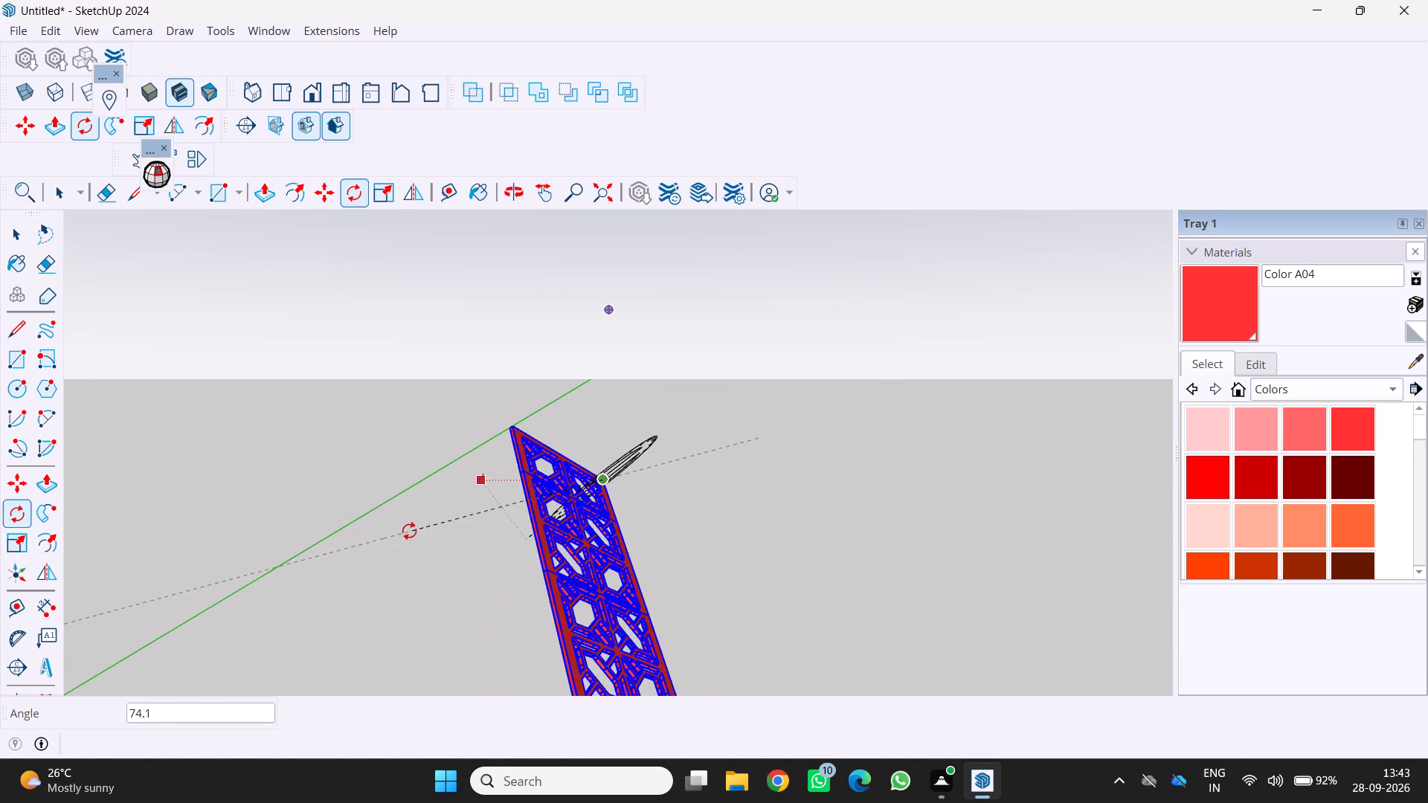
left_click_drag(409, 531, 402, 532)
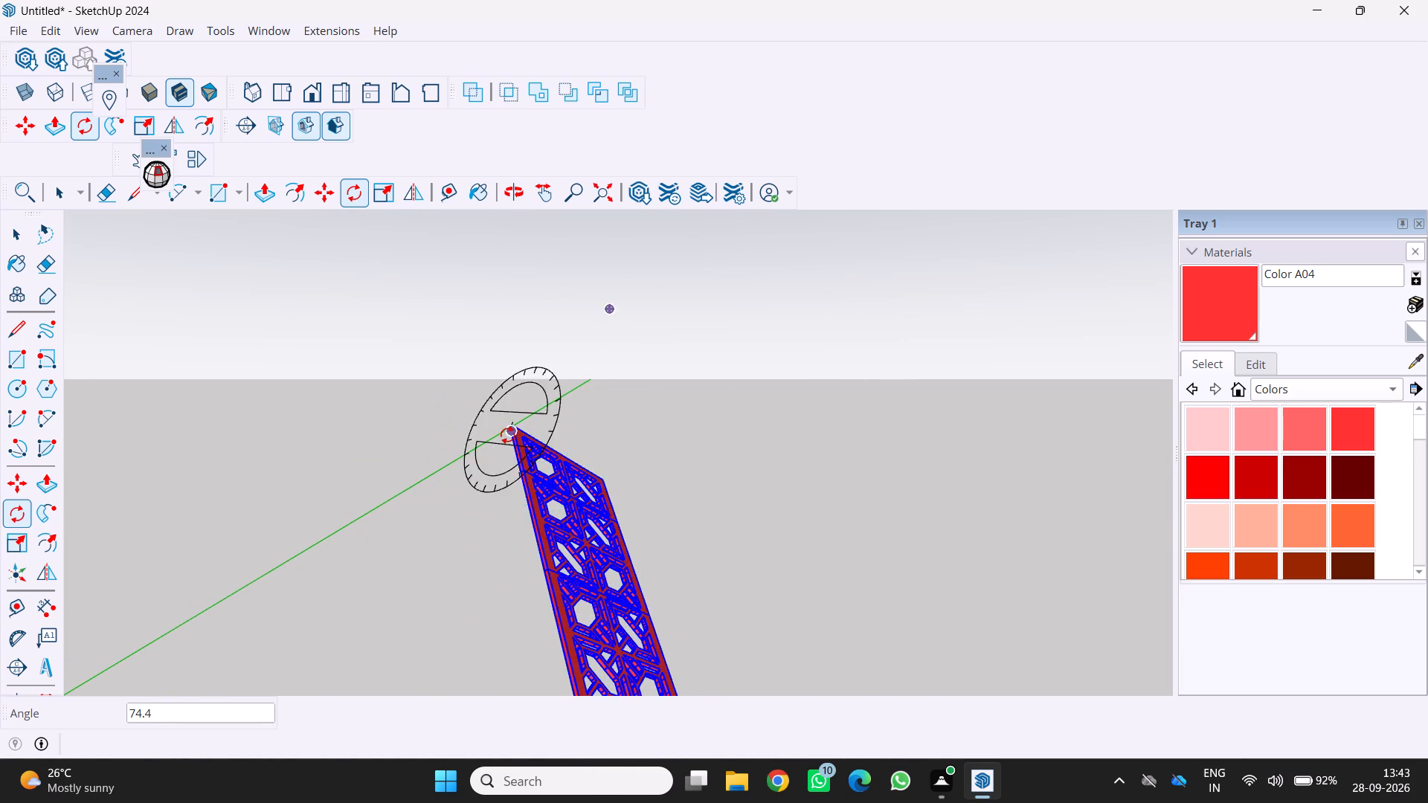
Examine the panel's tilt relative to the axes and the ground from near, far and above.
scroll(458, 487, "down", 20)
scroll(458, 487, "down", 1)
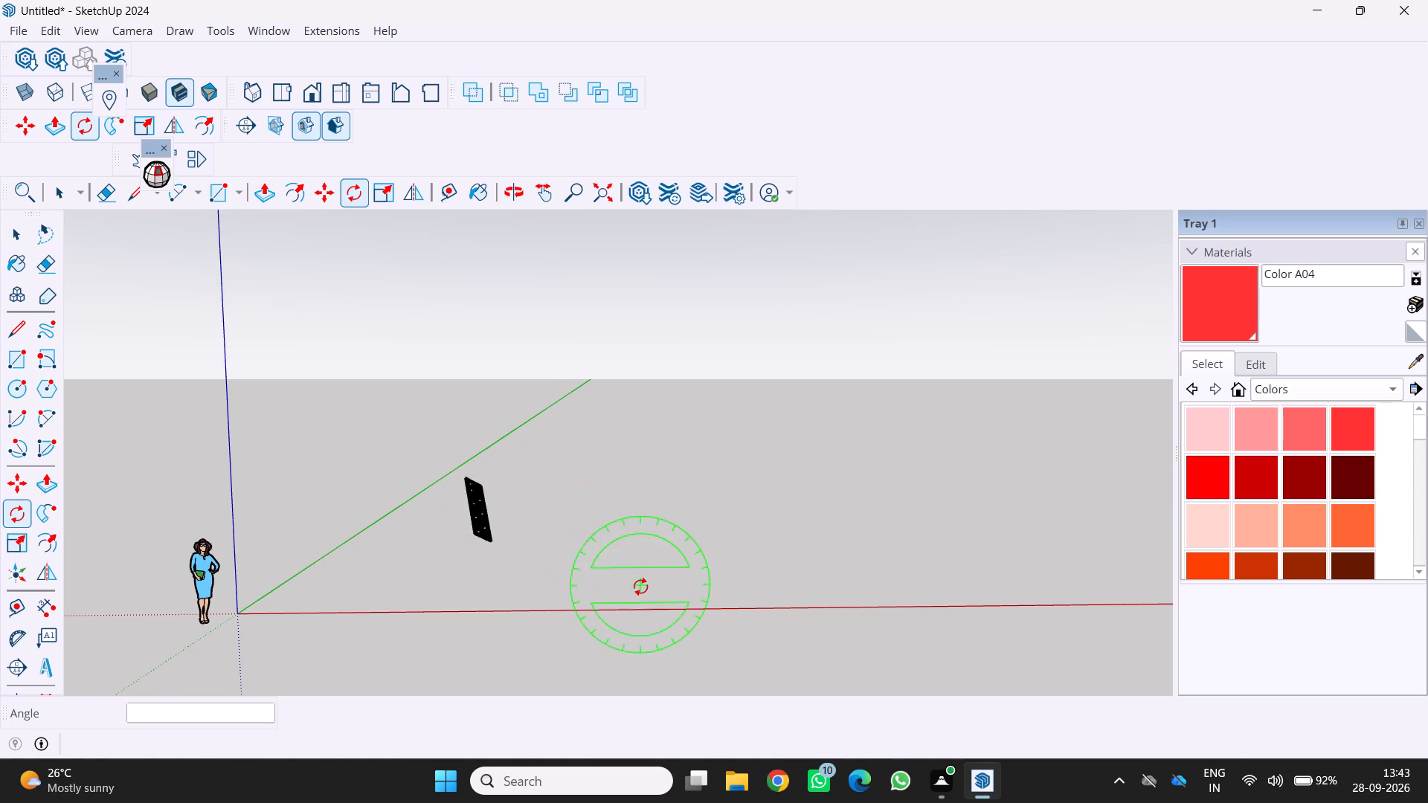
scroll(396, 439, "up", 1)
scroll(300, 487, "down", 1)
scroll(300, 484, "up", 2)
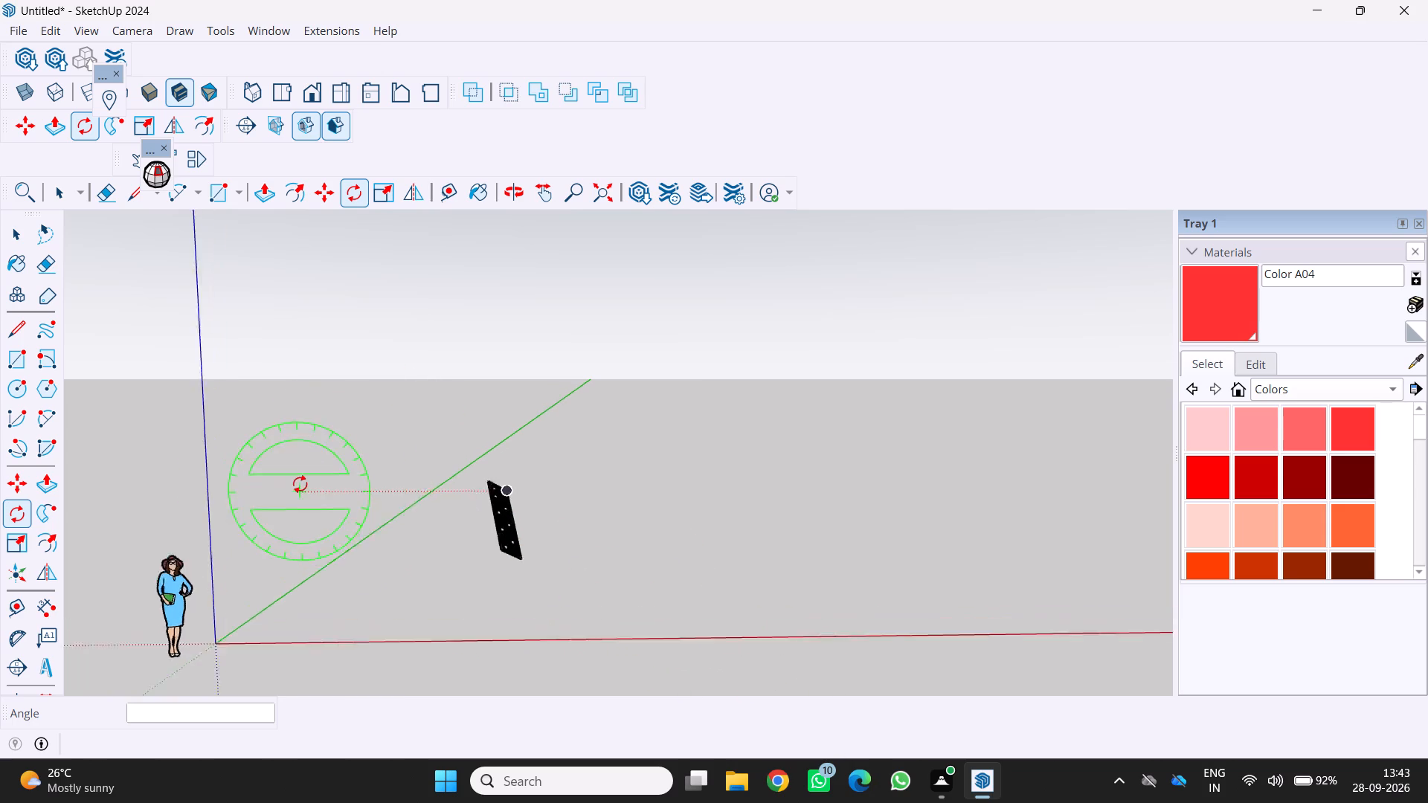
scroll(300, 484, "up", 5)
scroll(528, 564, "up", 1)
scroll(391, 500, "up", 7)
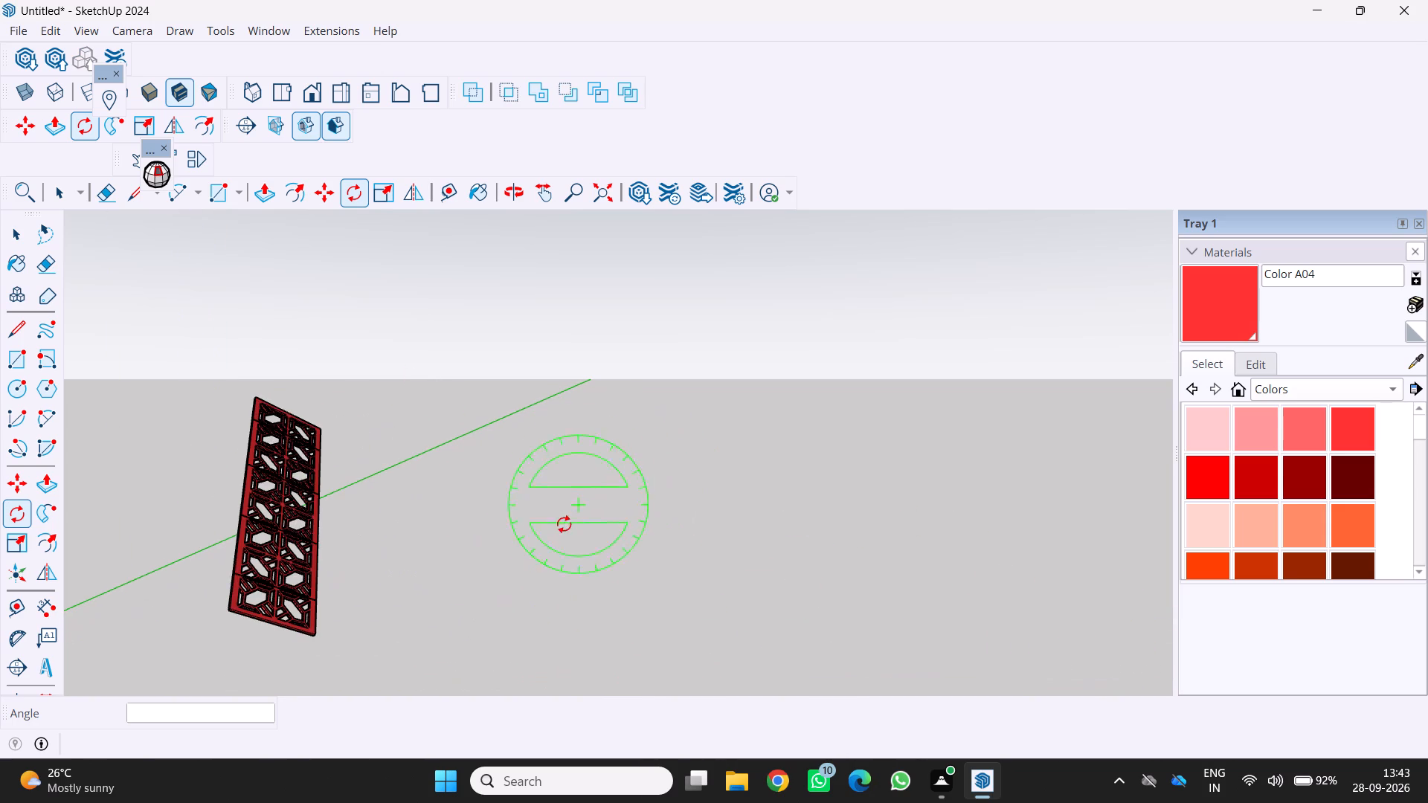
scroll(594, 552, "down", 6)
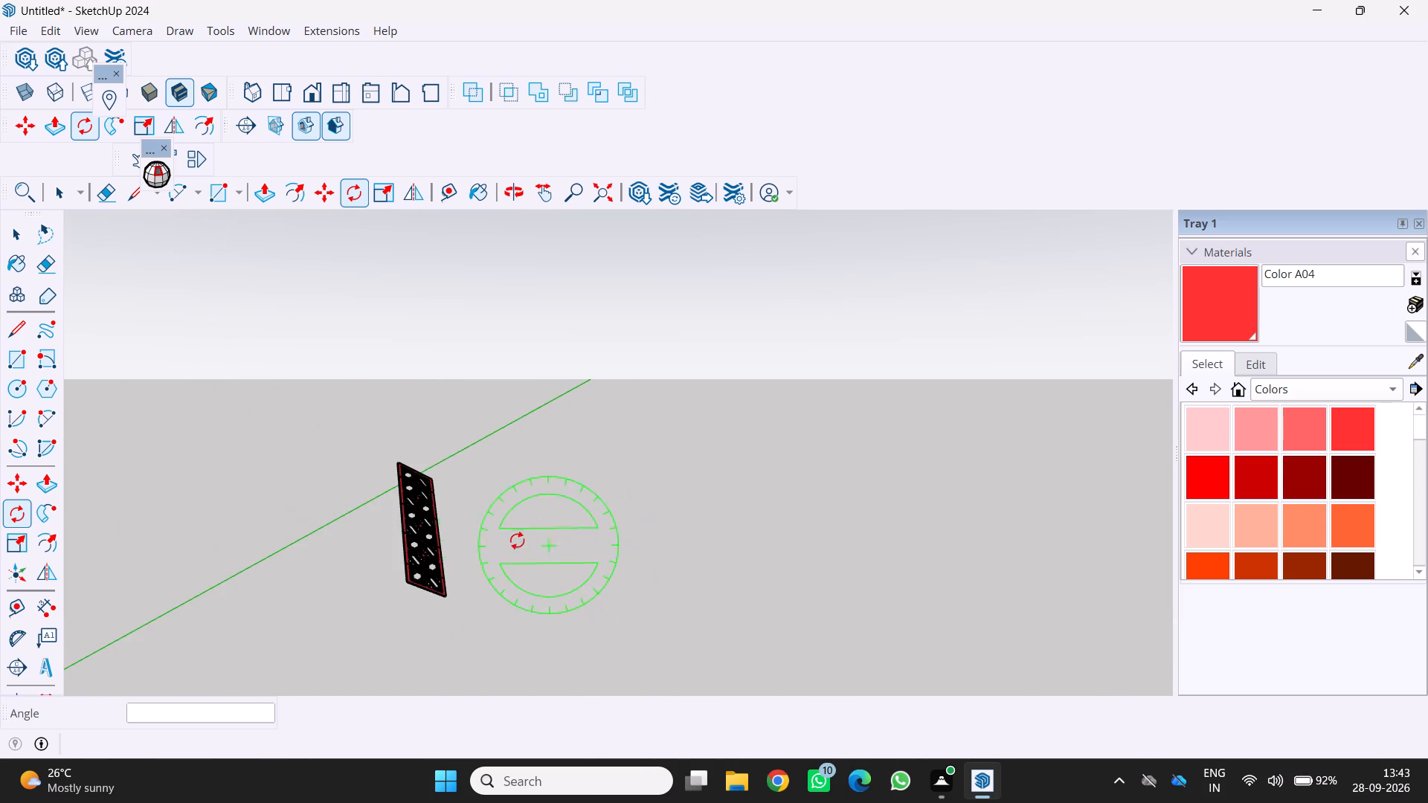
scroll(357, 558, "up", 2)
scroll(151, 555, "down", 3)
scroll(151, 555, "up", 5)
scroll(488, 495, "down", 13)
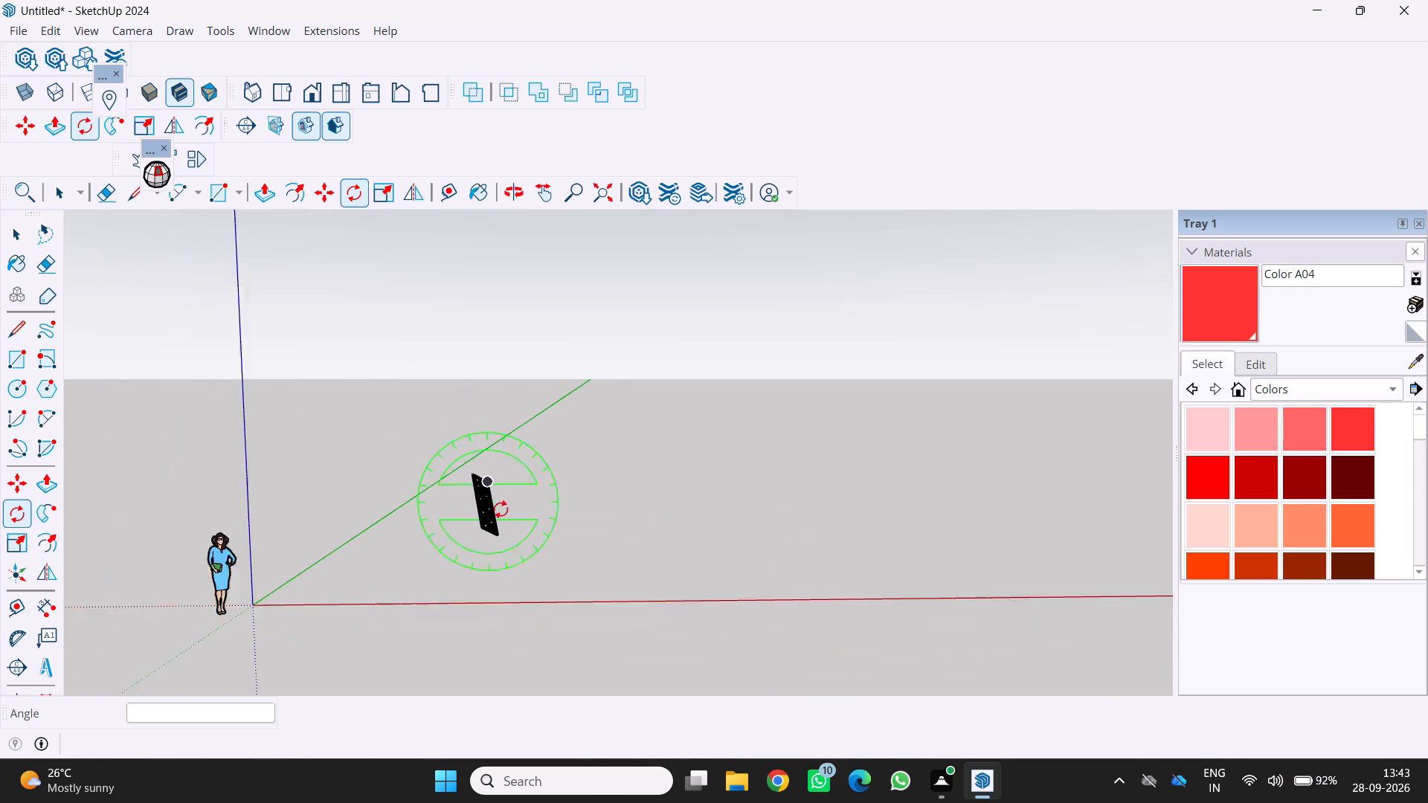
middle_click_drag(390, 546, 385, 510)
scroll(390, 546, "up", 7)
middle_click_drag(402, 495, 421, 529)
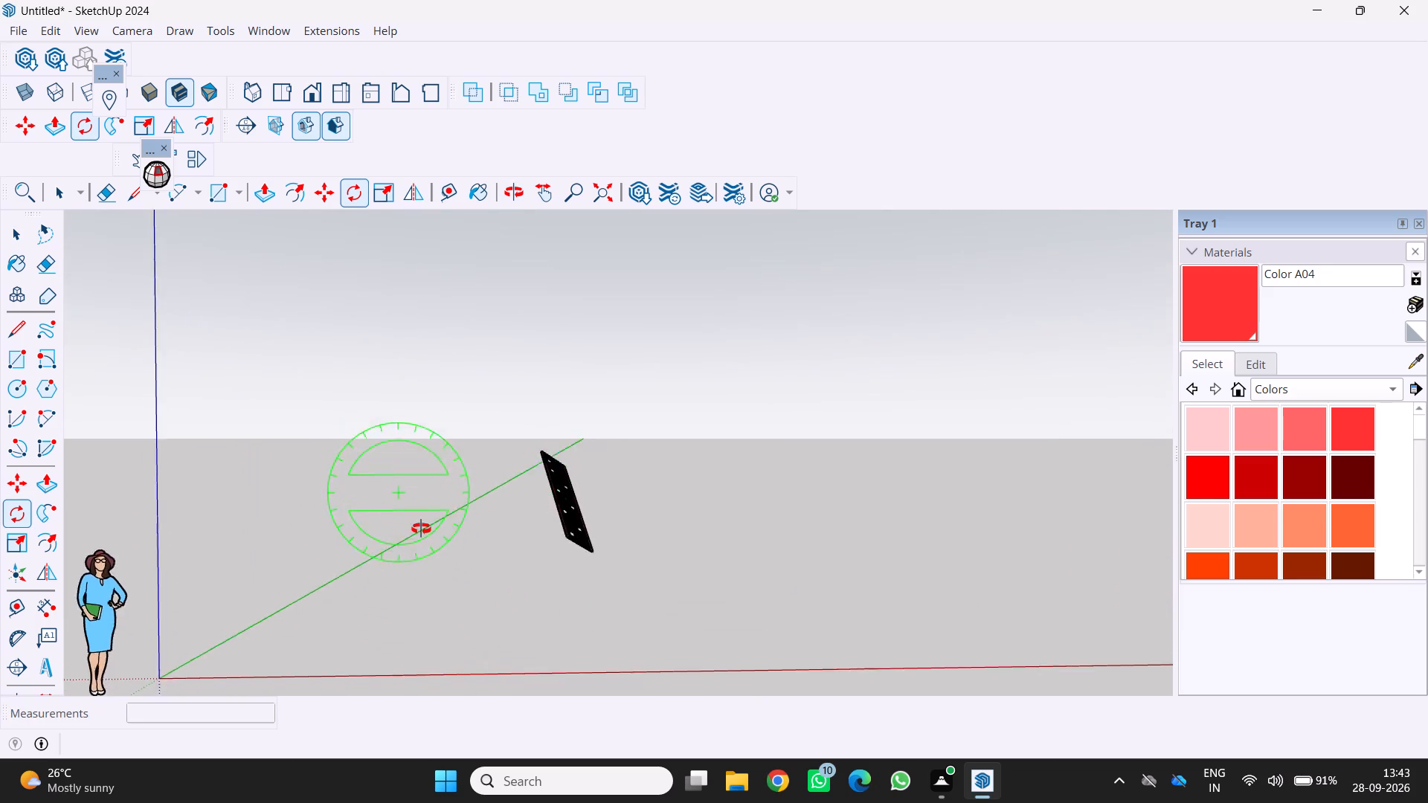
middle_click_drag(421, 529, 499, 602)
scroll(527, 599, "up", 9)
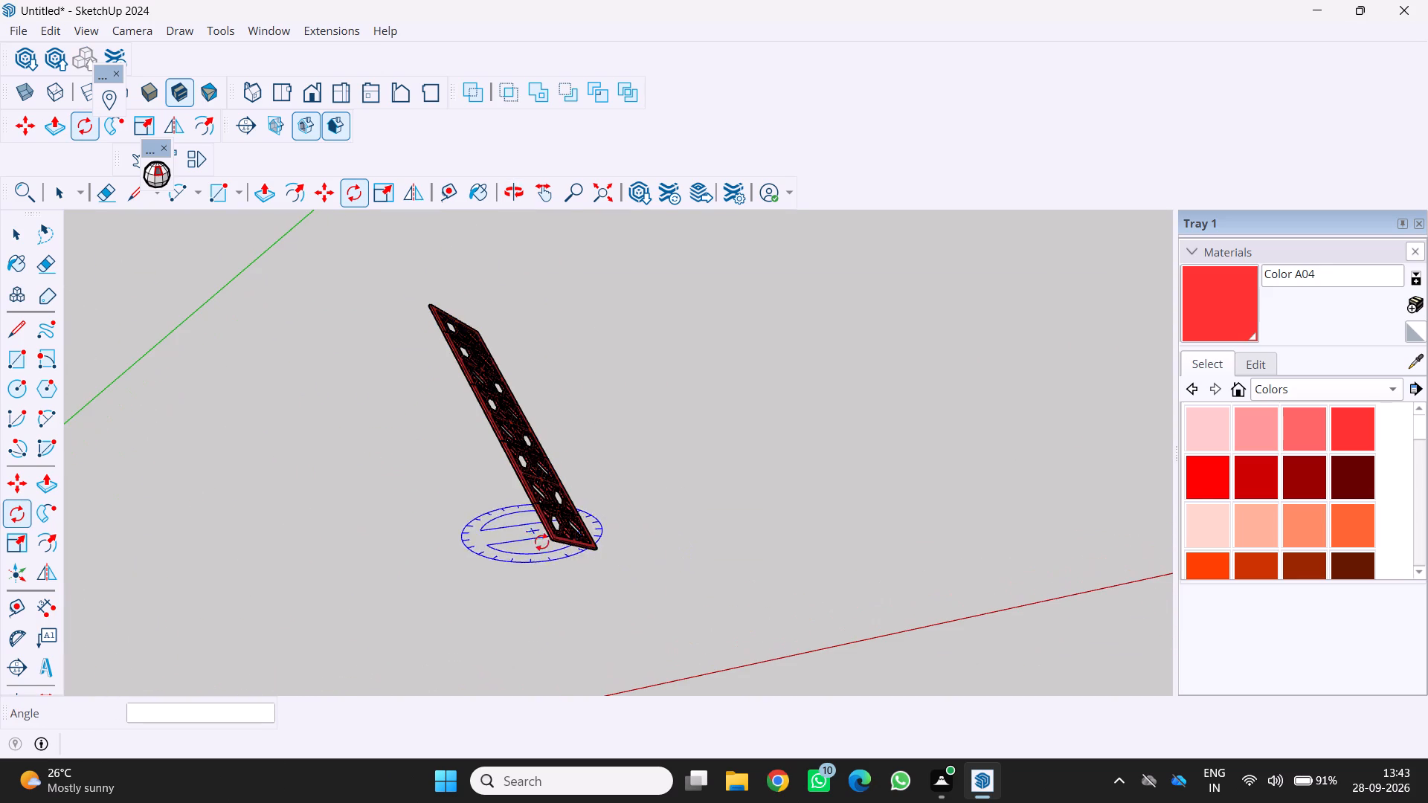
Rotate the panel about a corner of its lower short edge with a custom rotation axis, so that it lies nearly flat.
key("q")
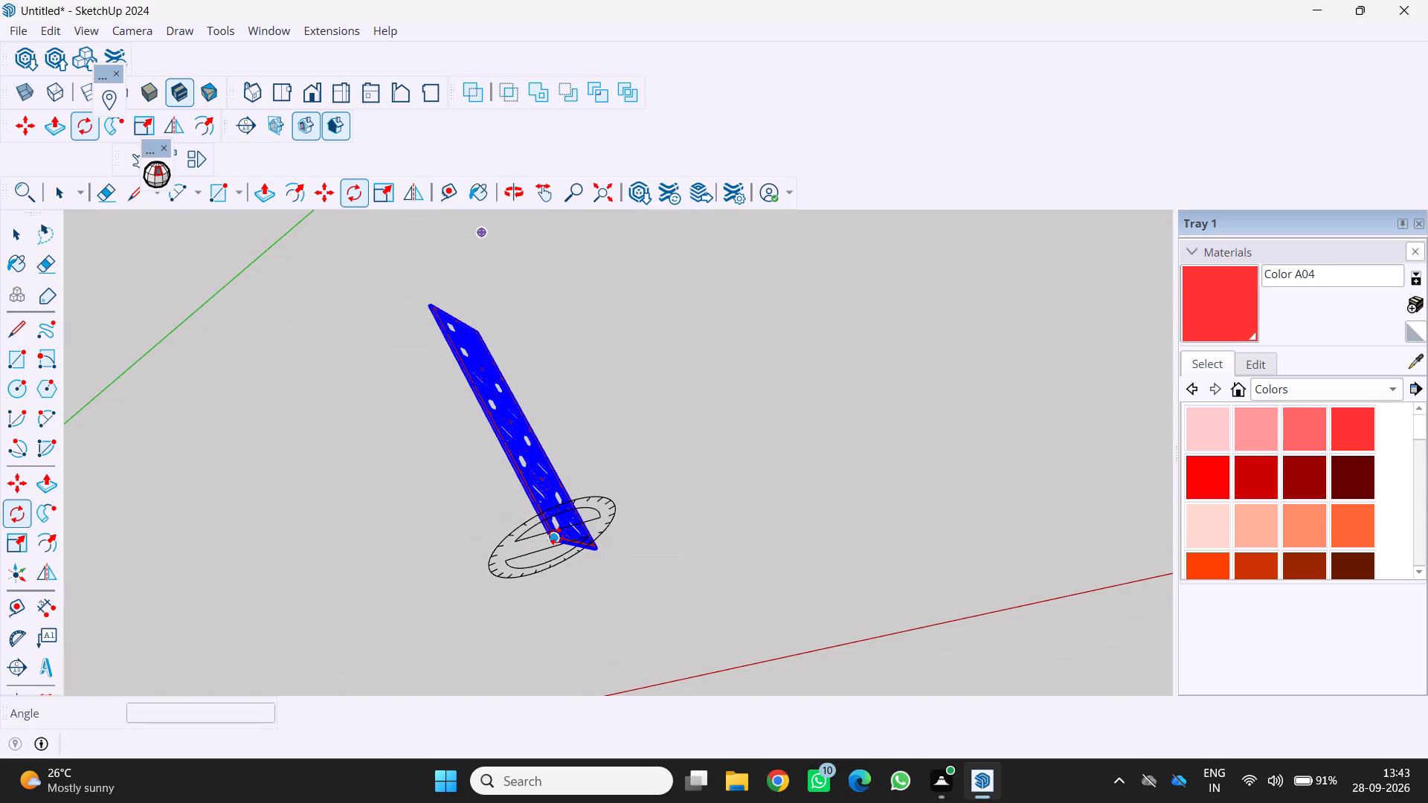
left_click_drag(556, 536, 500, 580)
left_click_drag(480, 592, 476, 599)
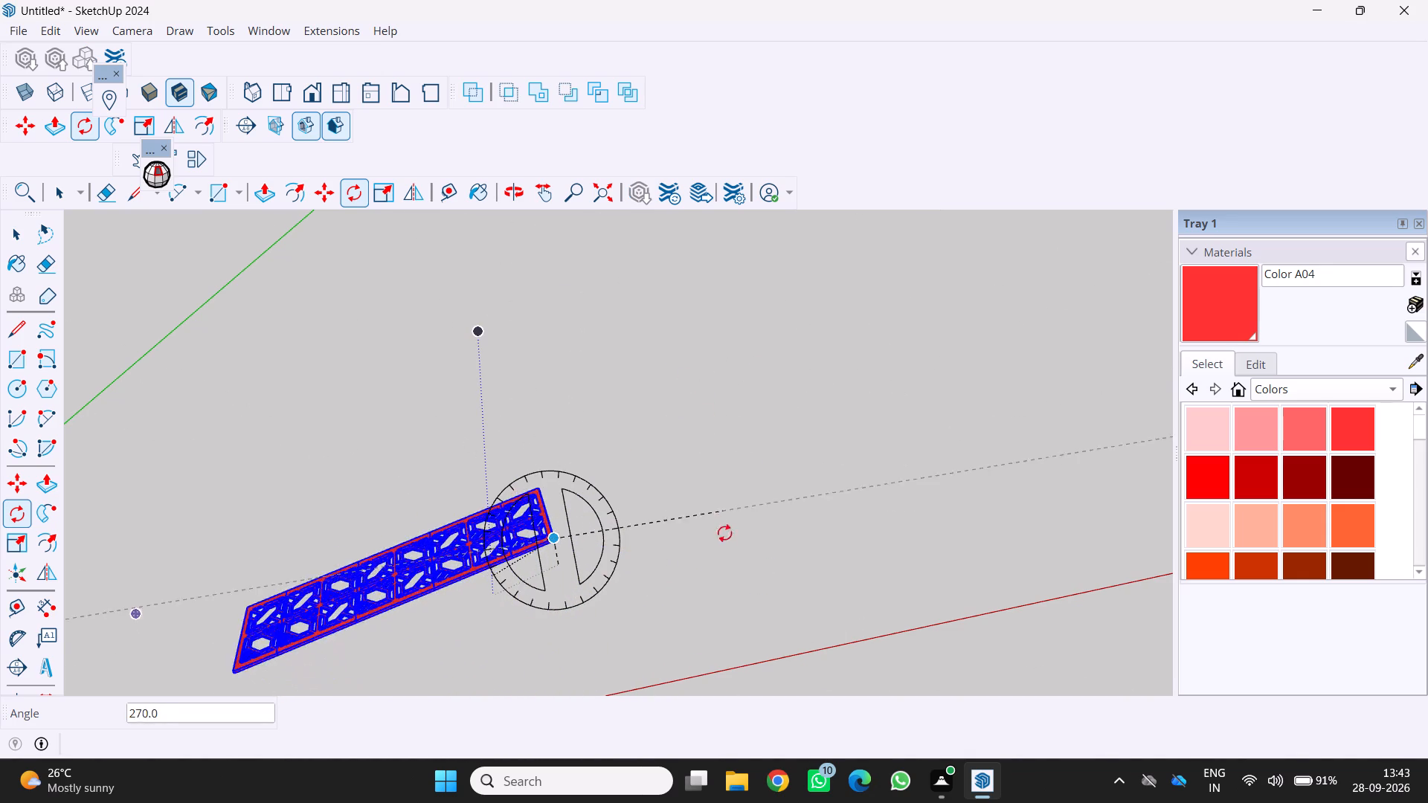
left_click(744, 587)
Check the panel's orientation against the ground and axes from a low viewpoint.
scroll(499, 600, "down", 3)
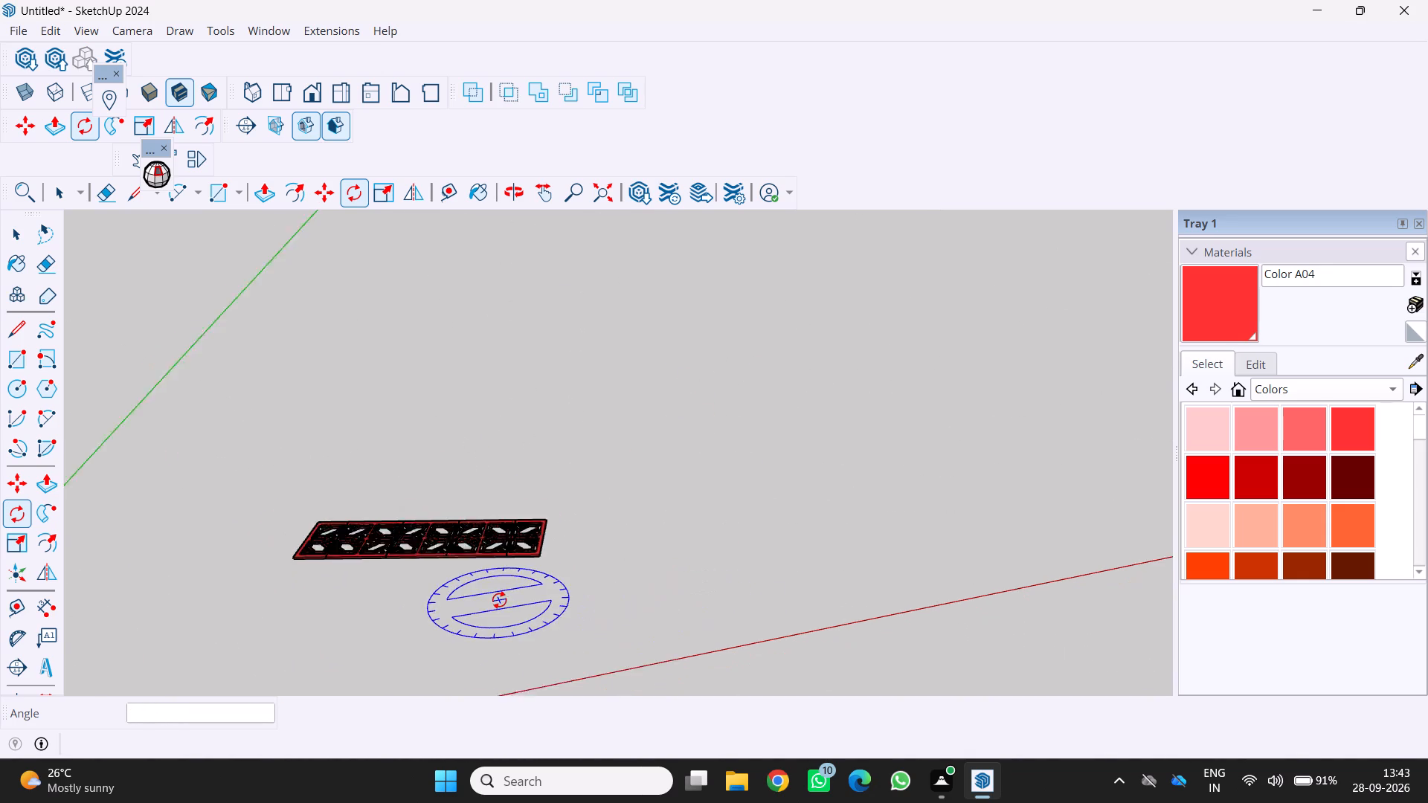
scroll(499, 600, "down", 2)
middle_click_drag(641, 647, 666, 530)
scroll(495, 515, "up", 1)
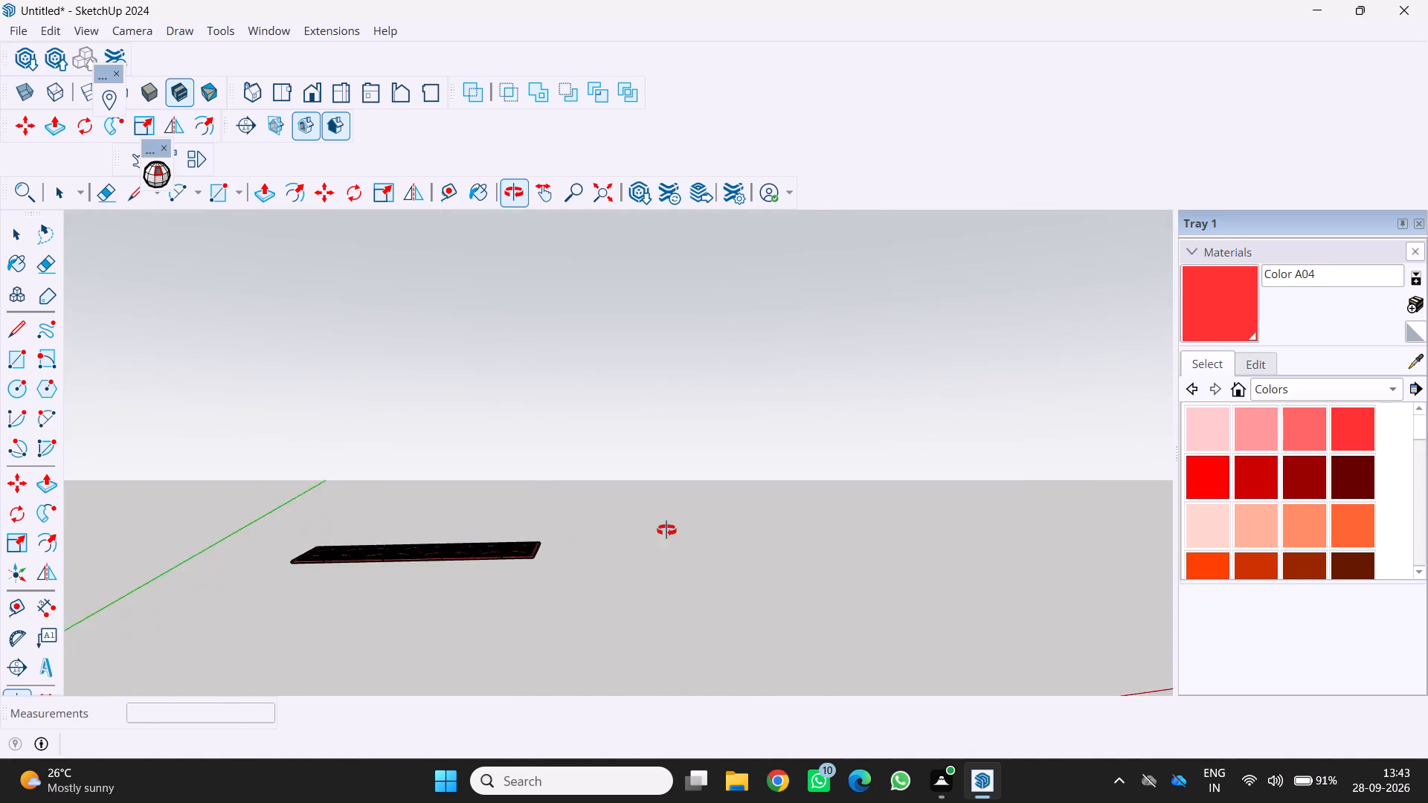
middle_click_drag(666, 530, 669, 529)
scroll(669, 529, "down", 10)
scroll(645, 548, "up", 3)
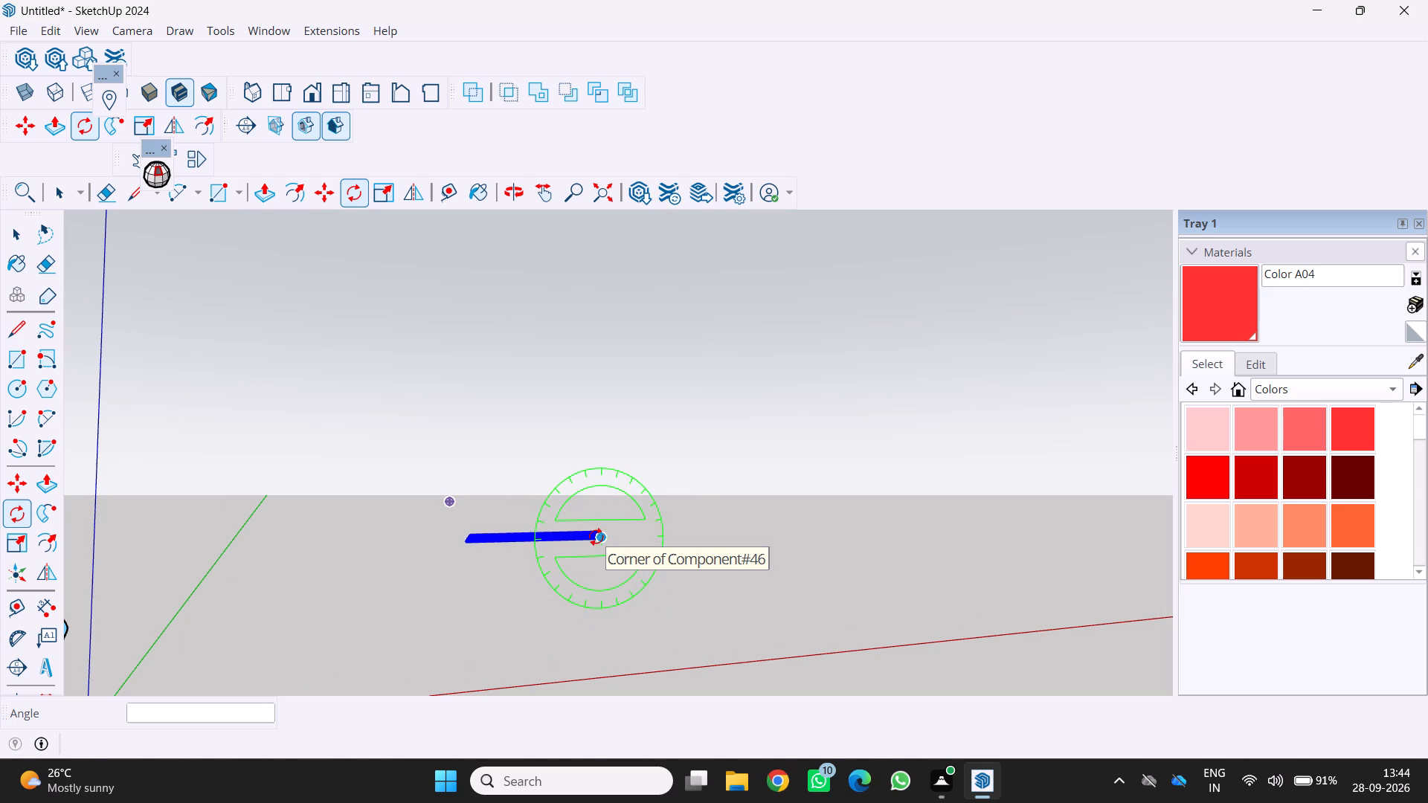
Move the panel by its outer corner toward the viewer, close to the red axis.
key("m")
key("Return")
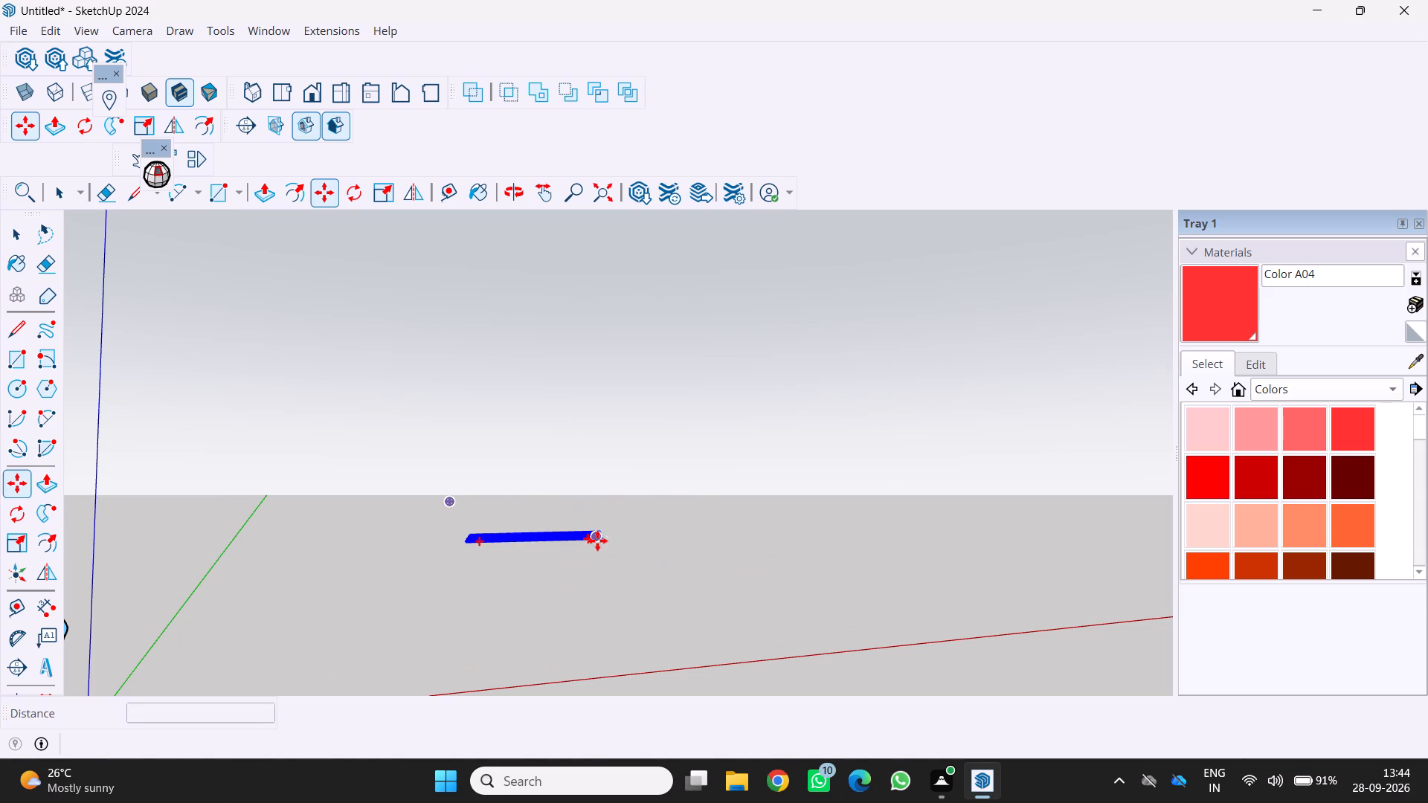
left_click(592, 531)
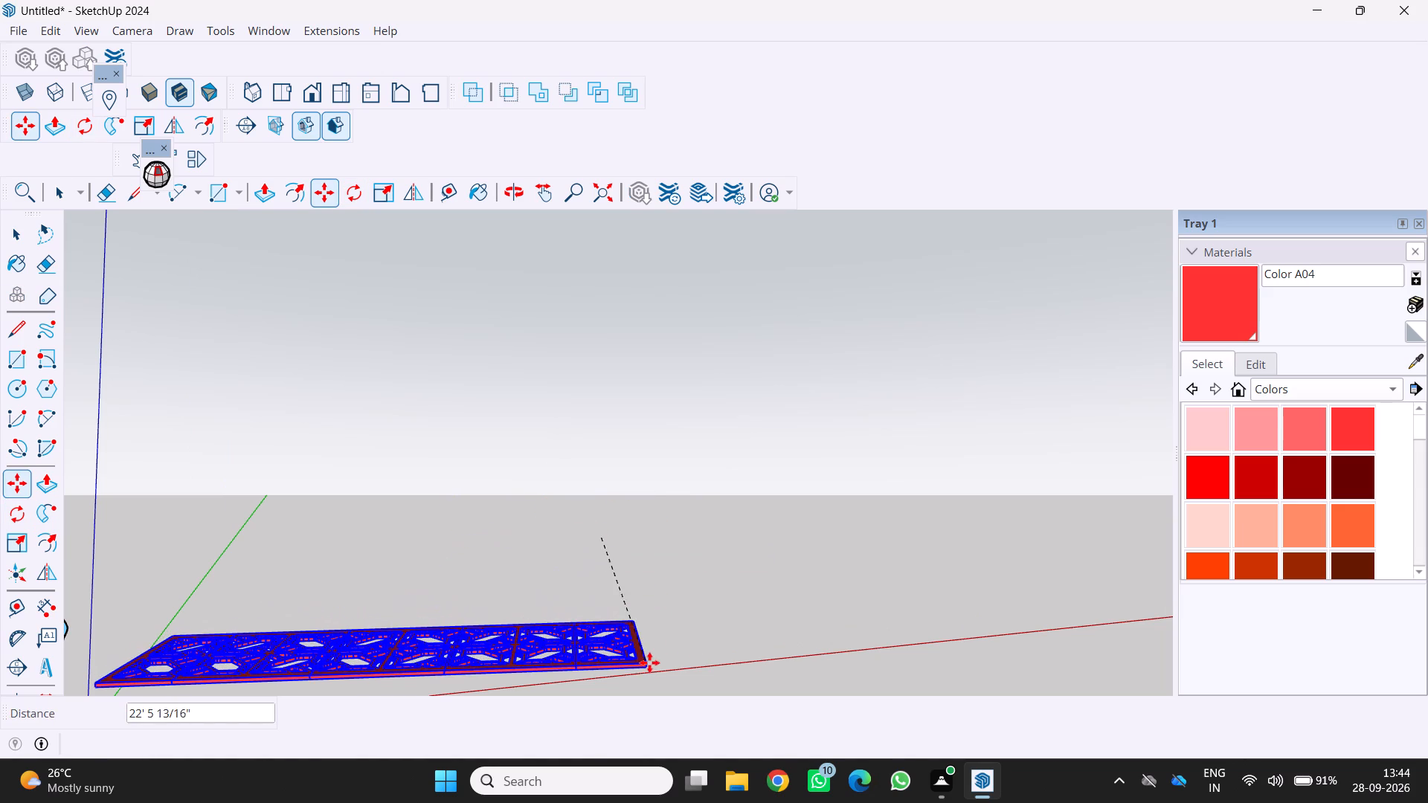
left_click(678, 661)
Examine the panel's position relative to the origin, axes and standing figure from low, distant and high viewpoints.
scroll(680, 660, "down", 6)
scroll(706, 679, "up", 2)
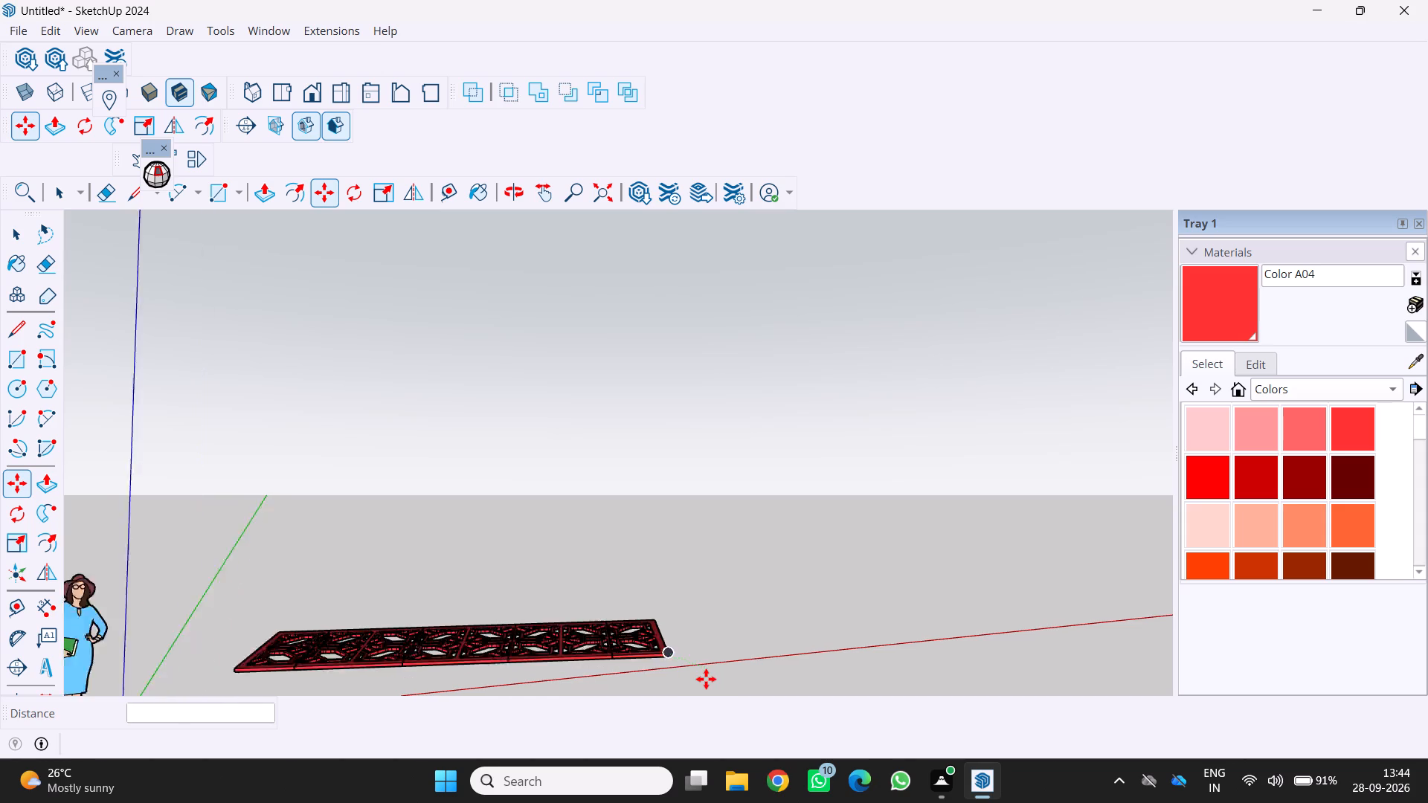
scroll(706, 679, "up", 2)
scroll(706, 679, "down", 1)
middle_click_drag(682, 671, 692, 662)
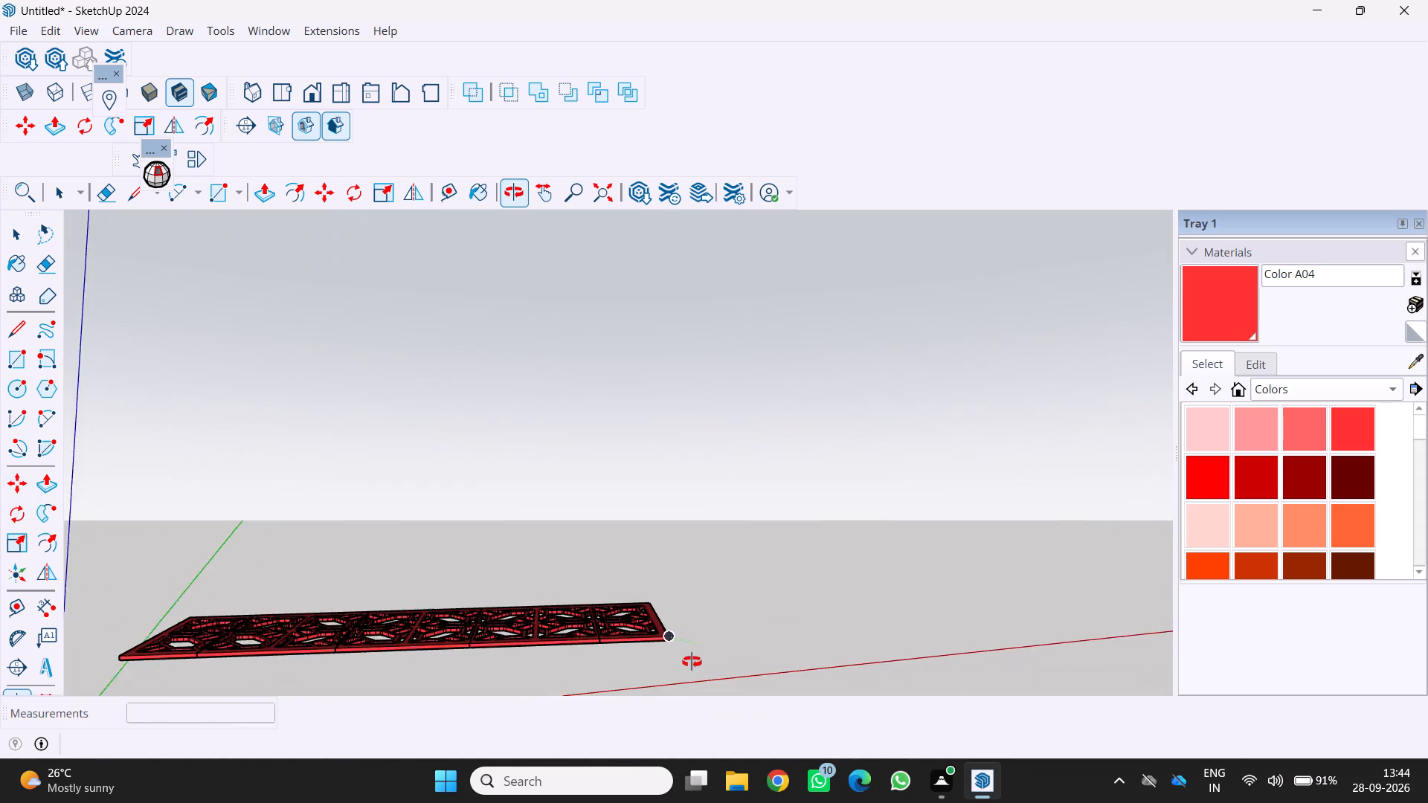
middle_click_drag(692, 662, 696, 663)
scroll(695, 662, "down", 14)
middle_click_drag(704, 694, 668, 638)
scroll(668, 638, "down", 10)
scroll(611, 677, "down", 1)
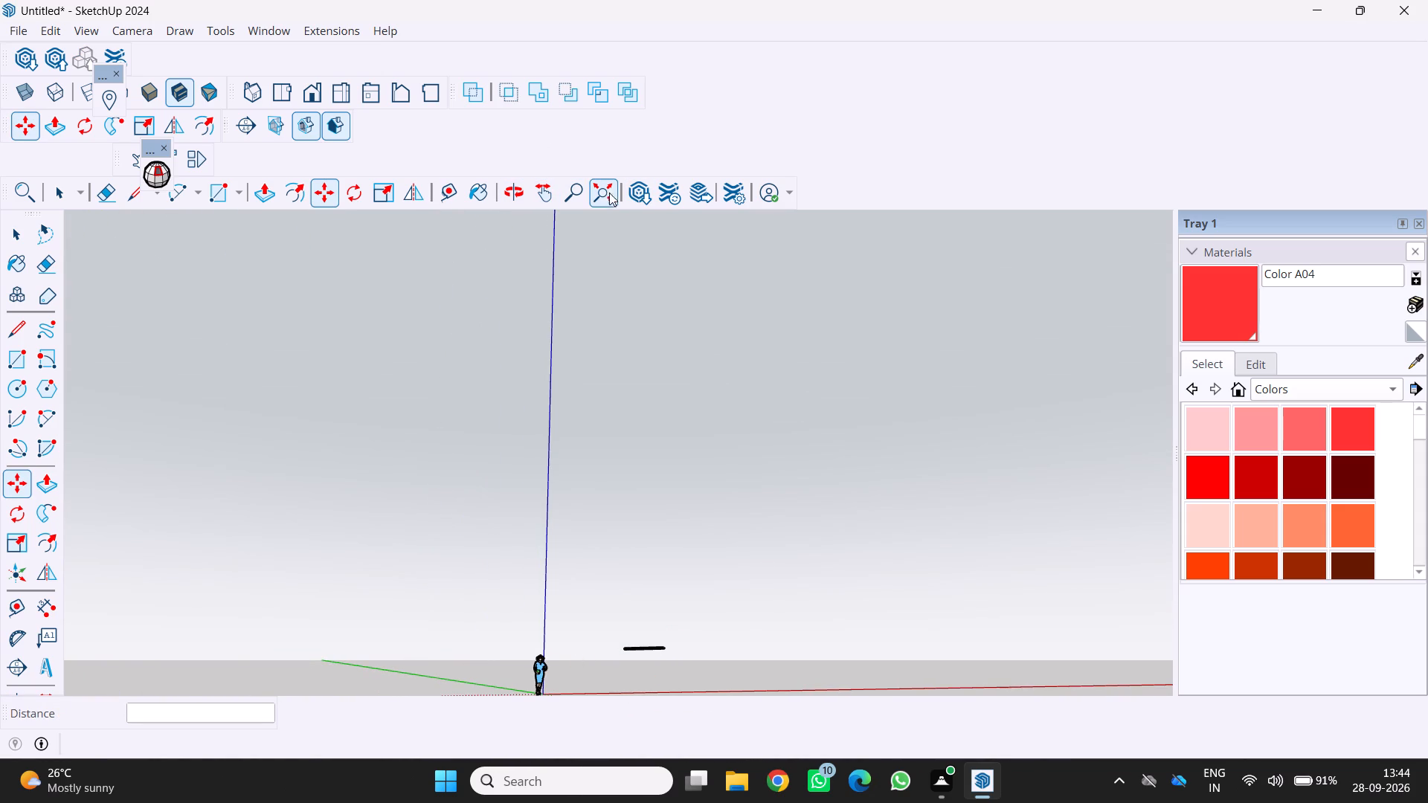
left_click(603, 189)
scroll(594, 351, "down", 11)
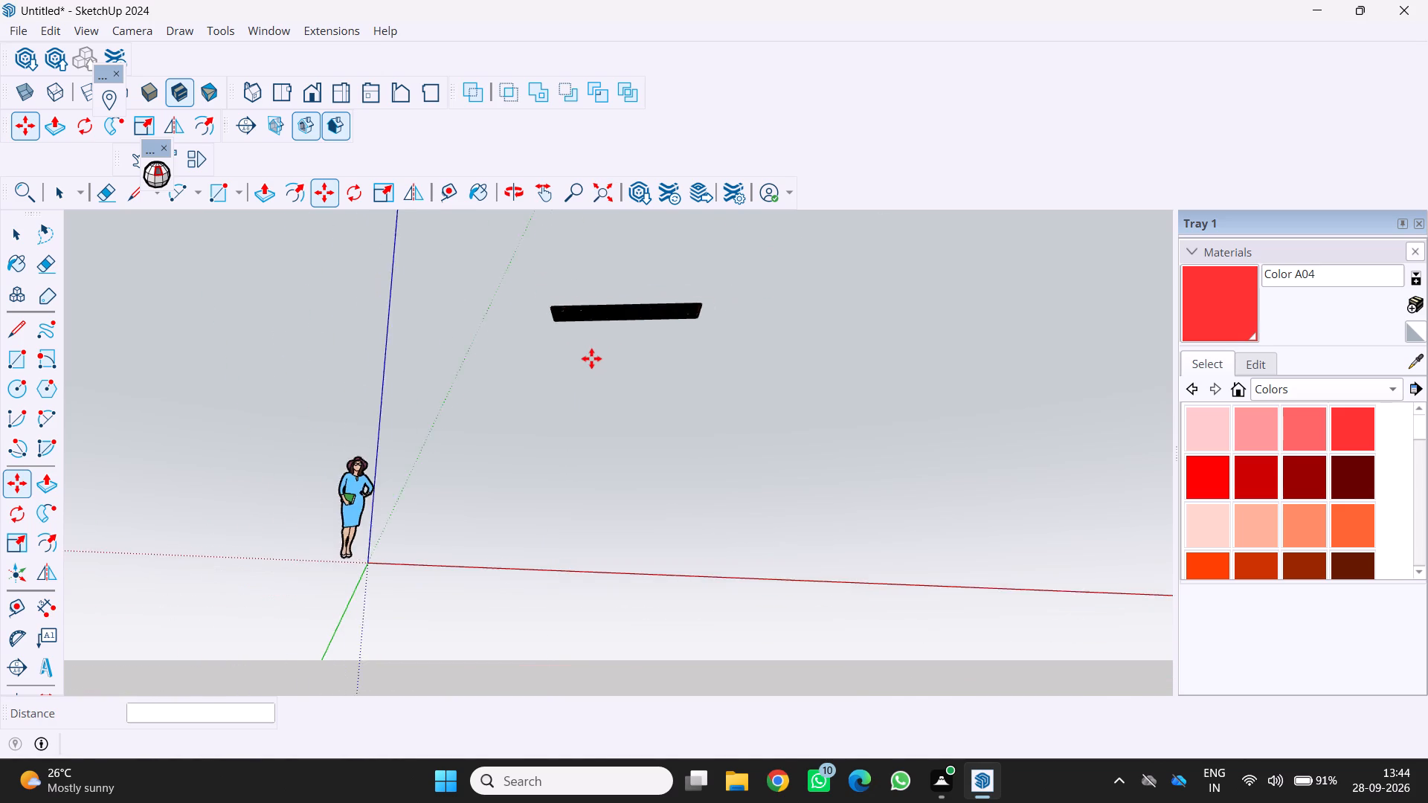
scroll(591, 358, "down", 8)
scroll(588, 358, "down", 14)
middle_click_drag(554, 372, 538, 416)
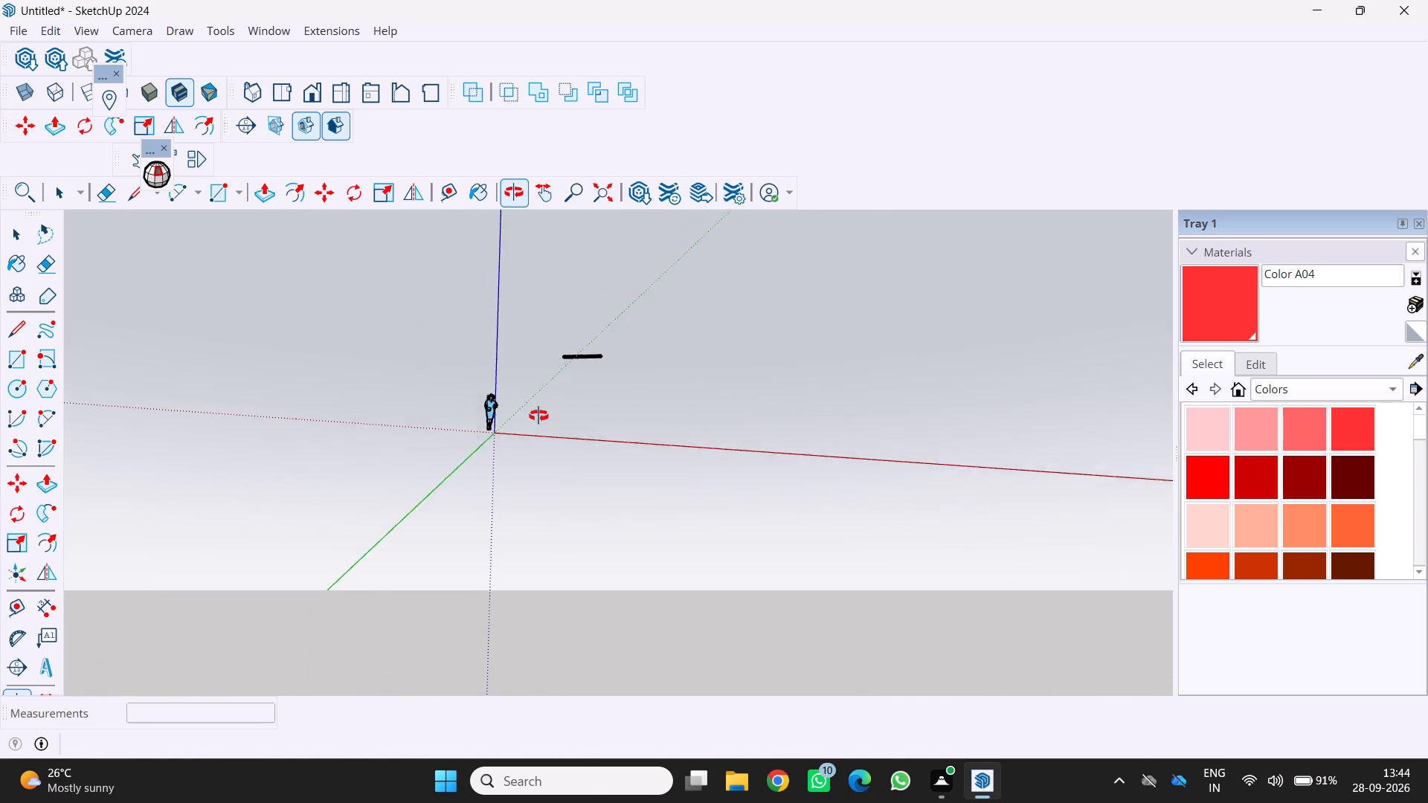
middle_click_drag(538, 416, 474, 566)
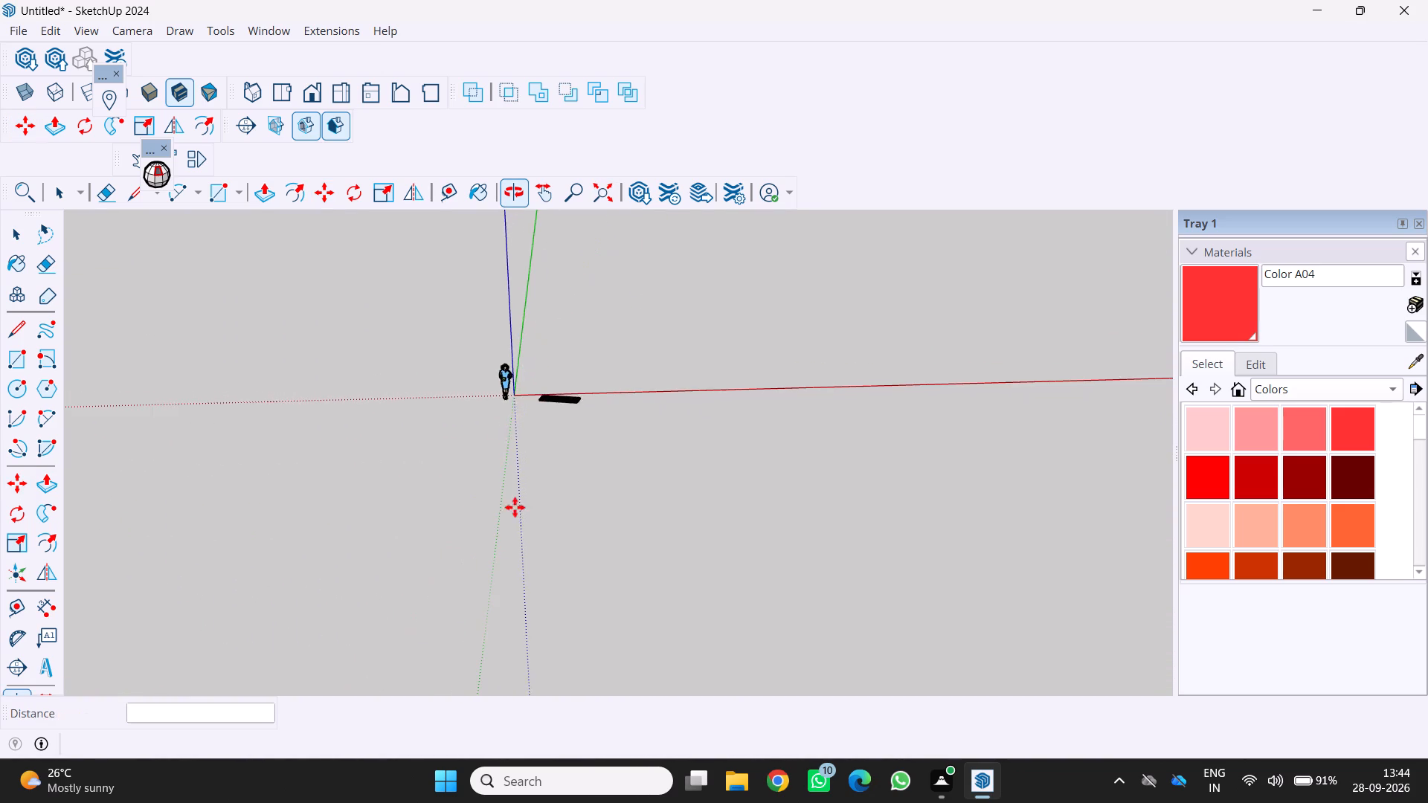
scroll(504, 415, "up", 18)
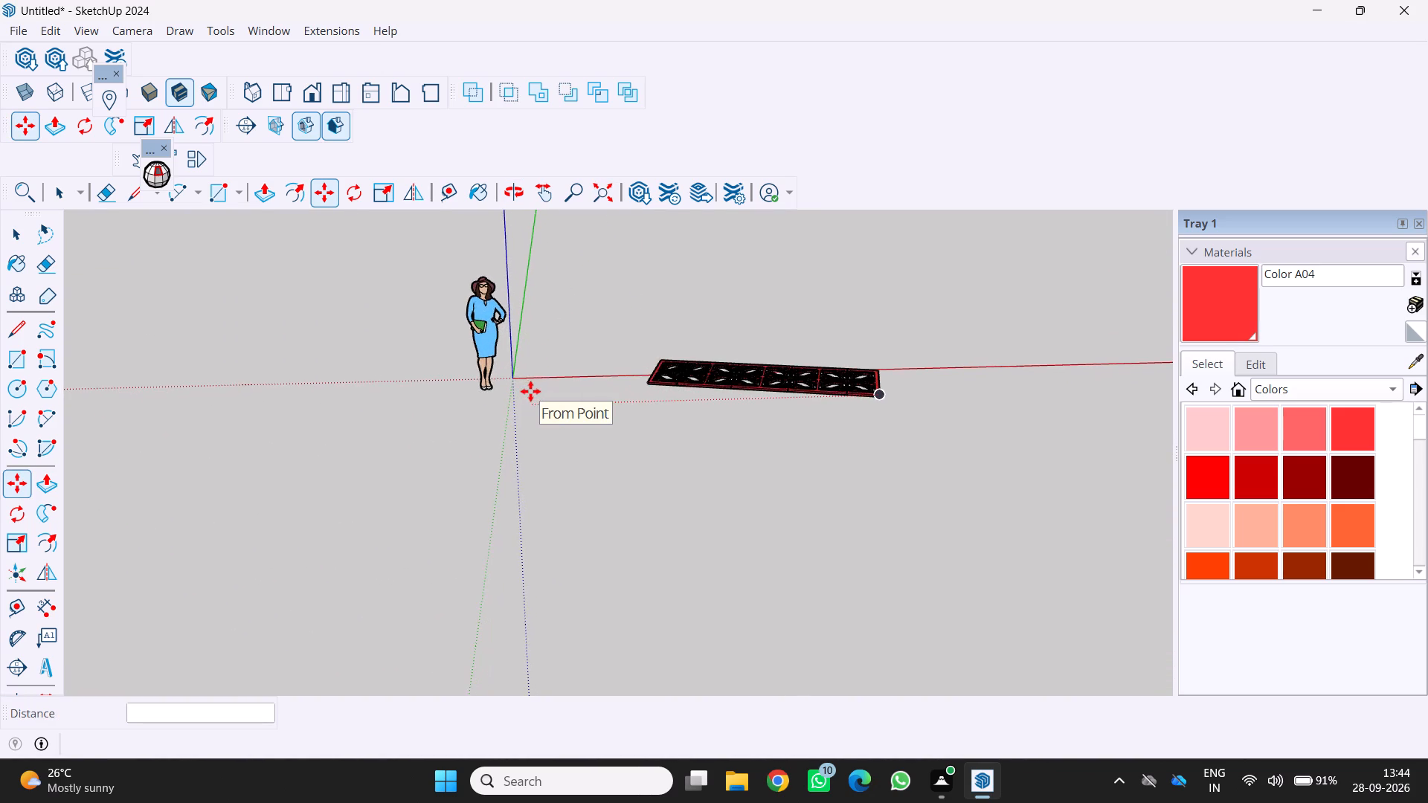
scroll(530, 391, "up", 1)
scroll(530, 391, "down", 3)
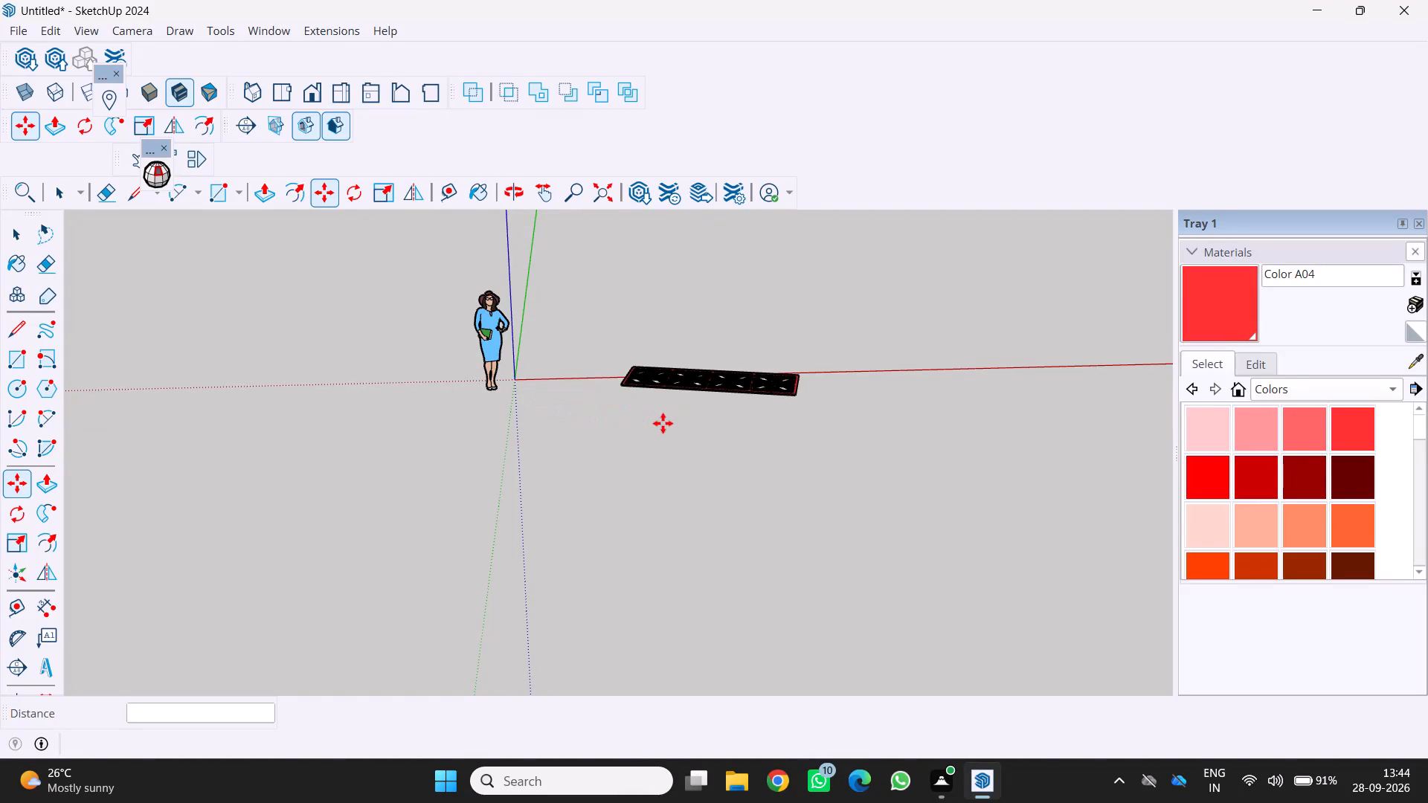
Move the panel by its outer front corner about 4' 4" toward the standing figure and across the red axis.
key("m")
left_click_drag(795, 397, 773, 388)
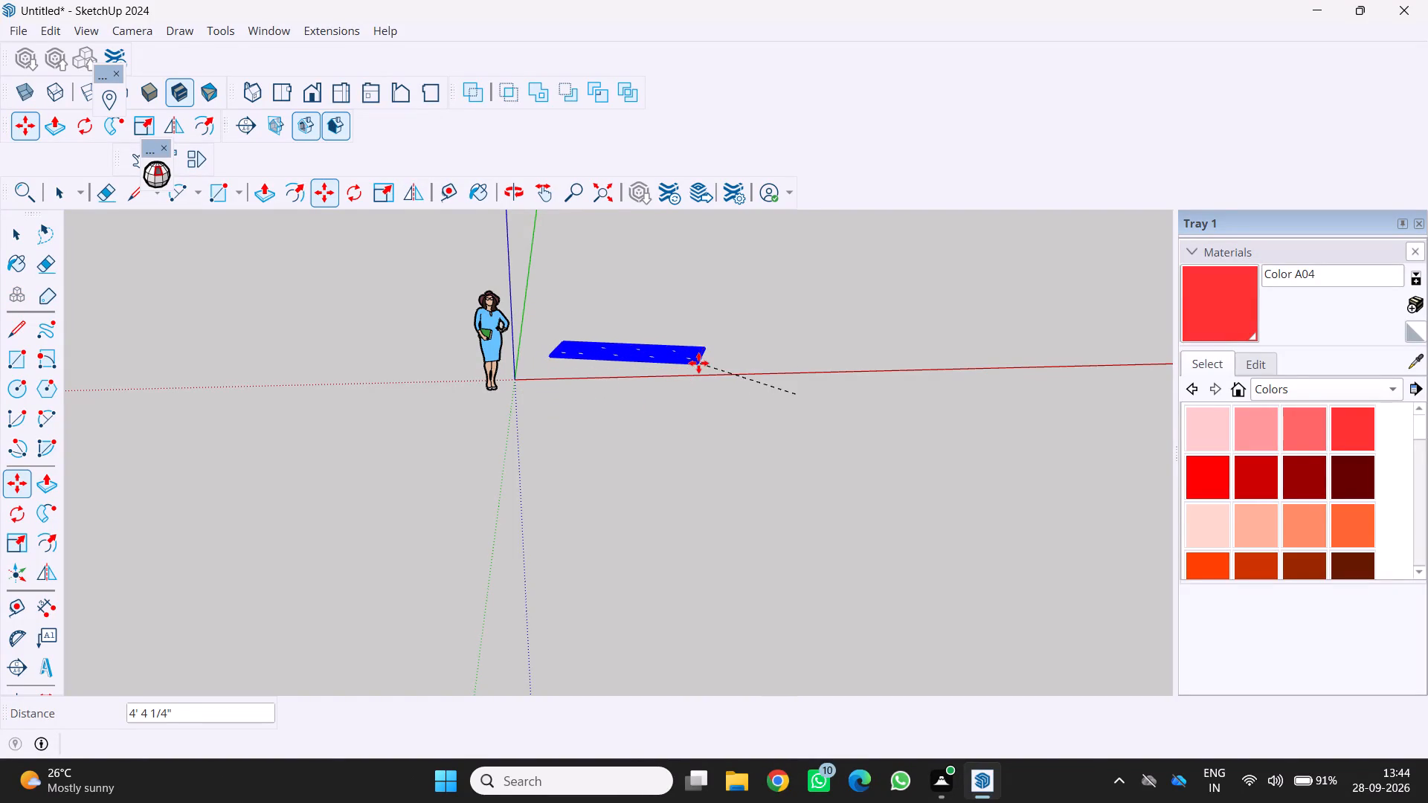
left_click(698, 363)
Examine the panel's height and placement relative to the figure, ground and axes from several viewpoints.
scroll(631, 396, "up", 6)
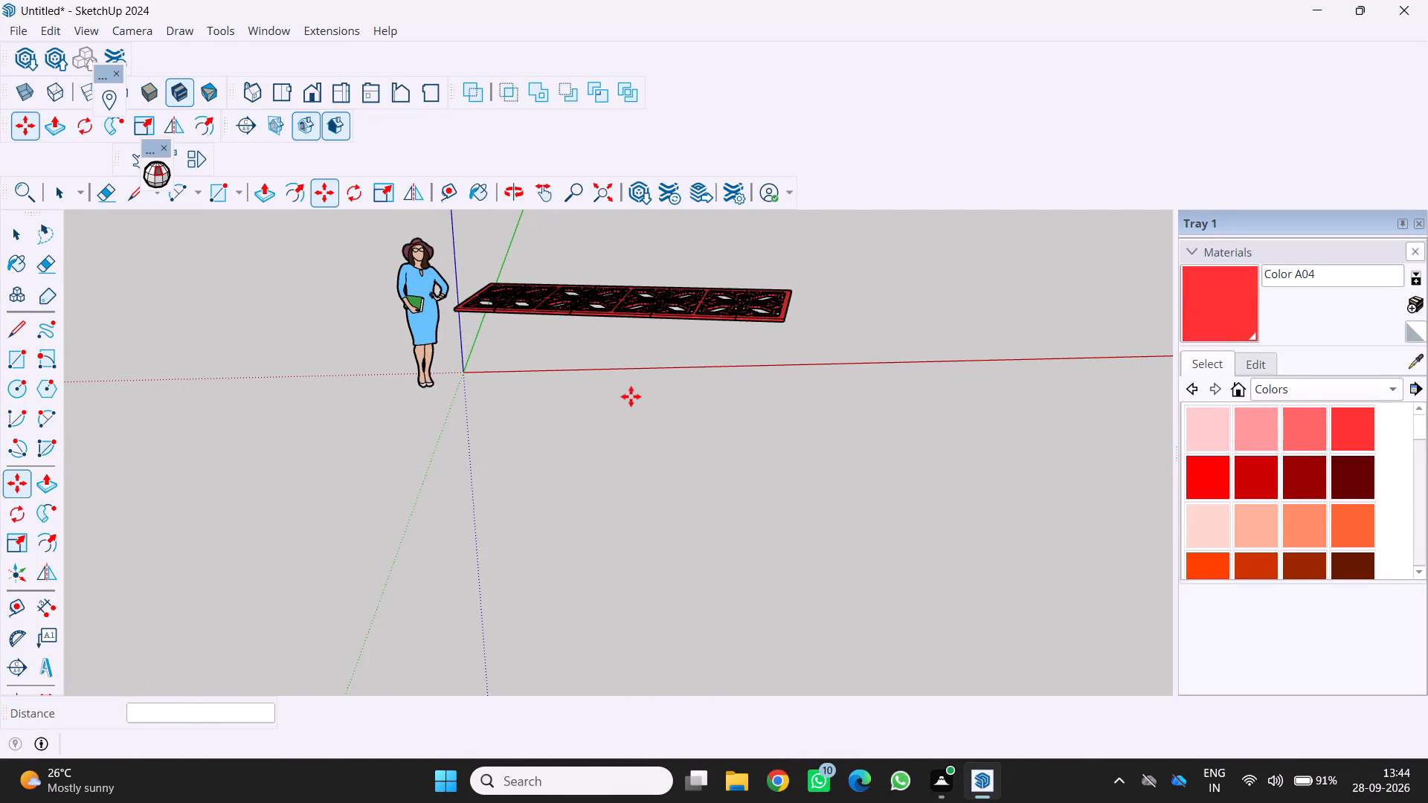
scroll(631, 396, "down", 4)
scroll(703, 369, "down", 7)
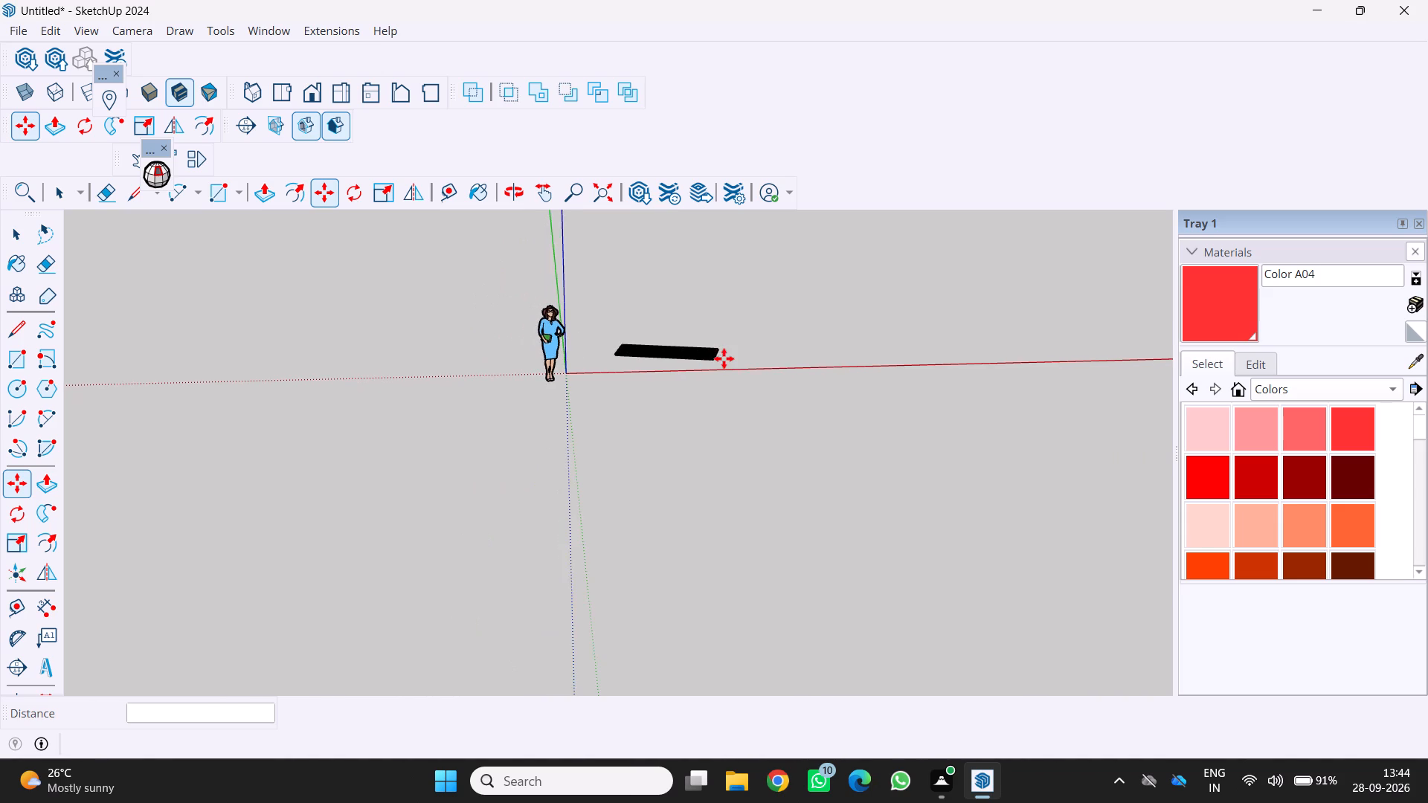
middle_click_drag(724, 358, 747, 391)
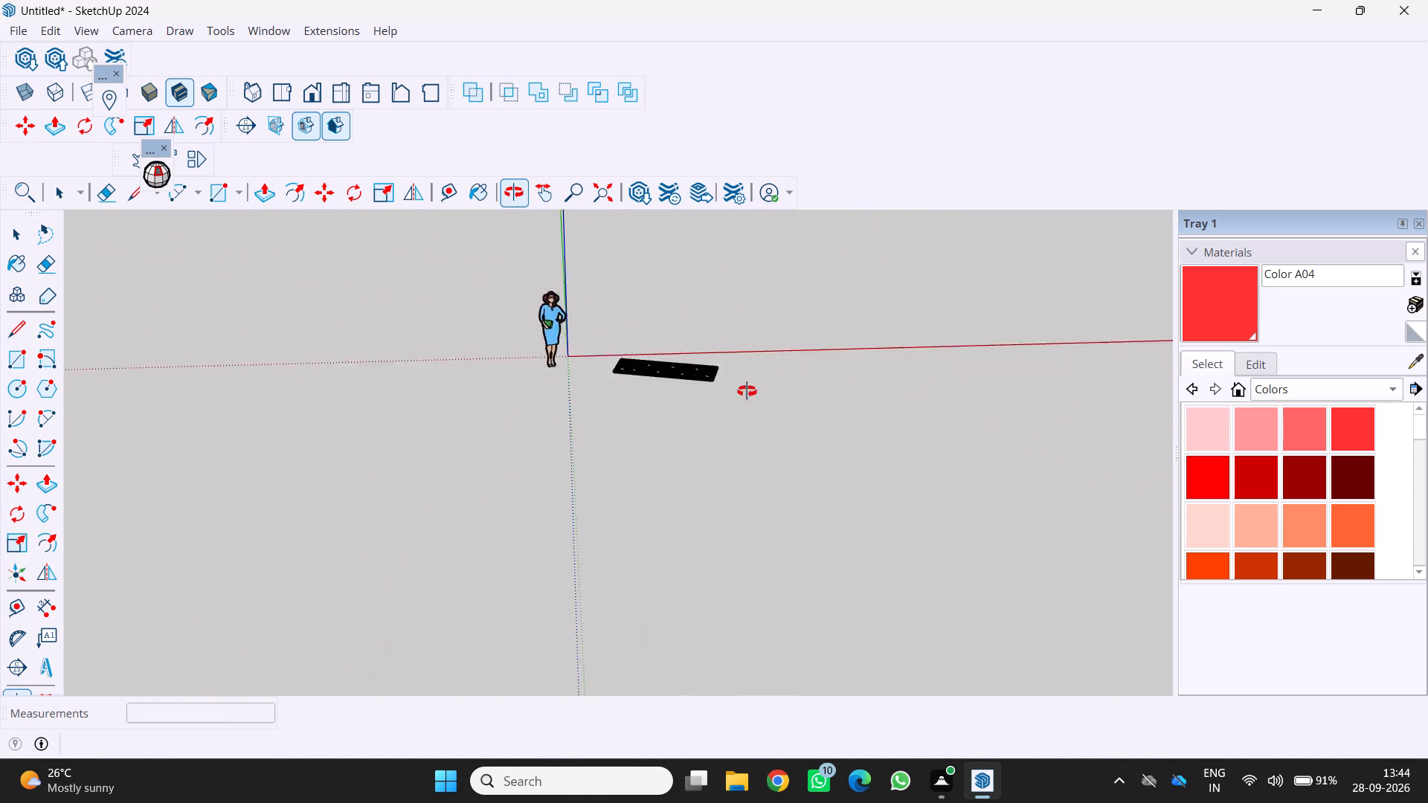
middle_click_drag(747, 391, 843, 334)
scroll(589, 408, "up", 4)
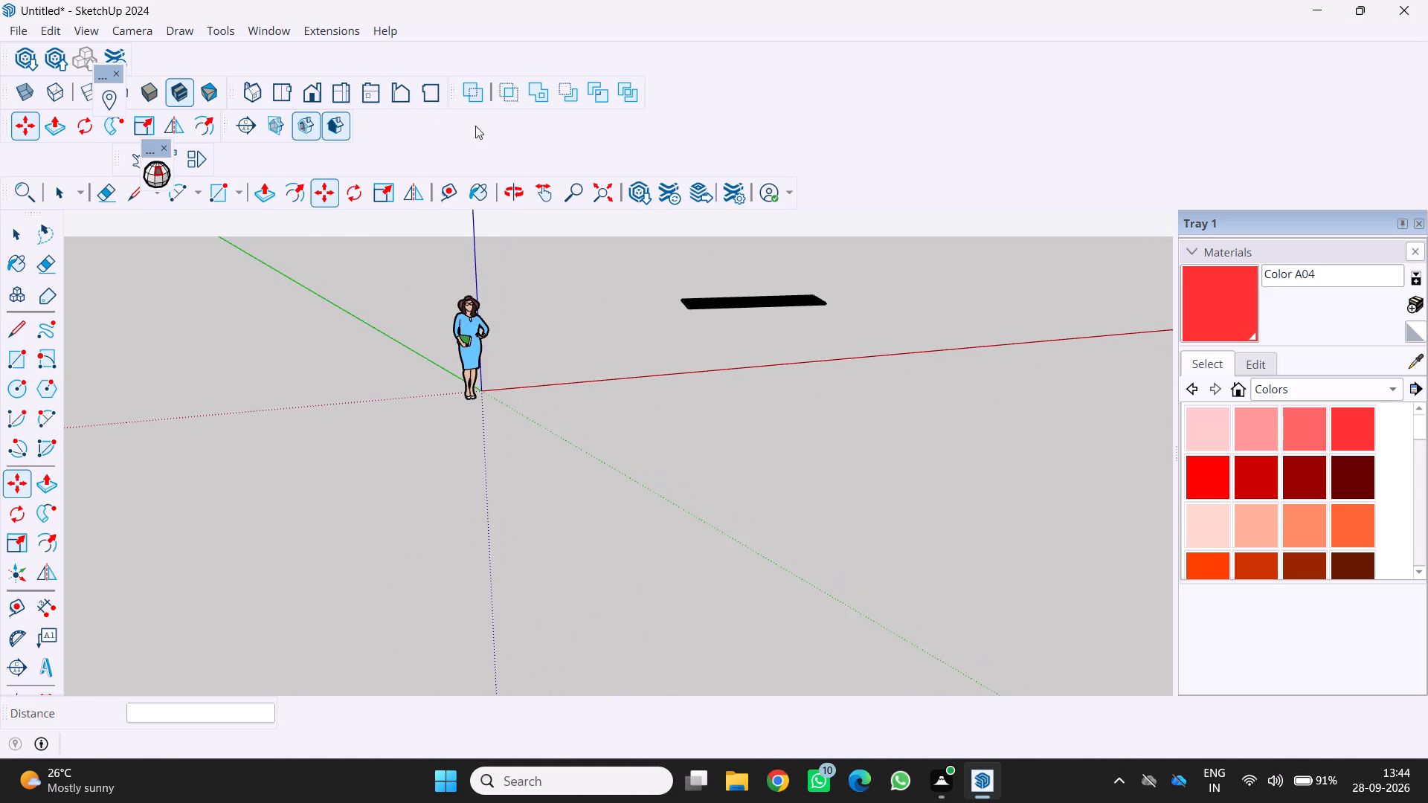
left_click(536, 187)
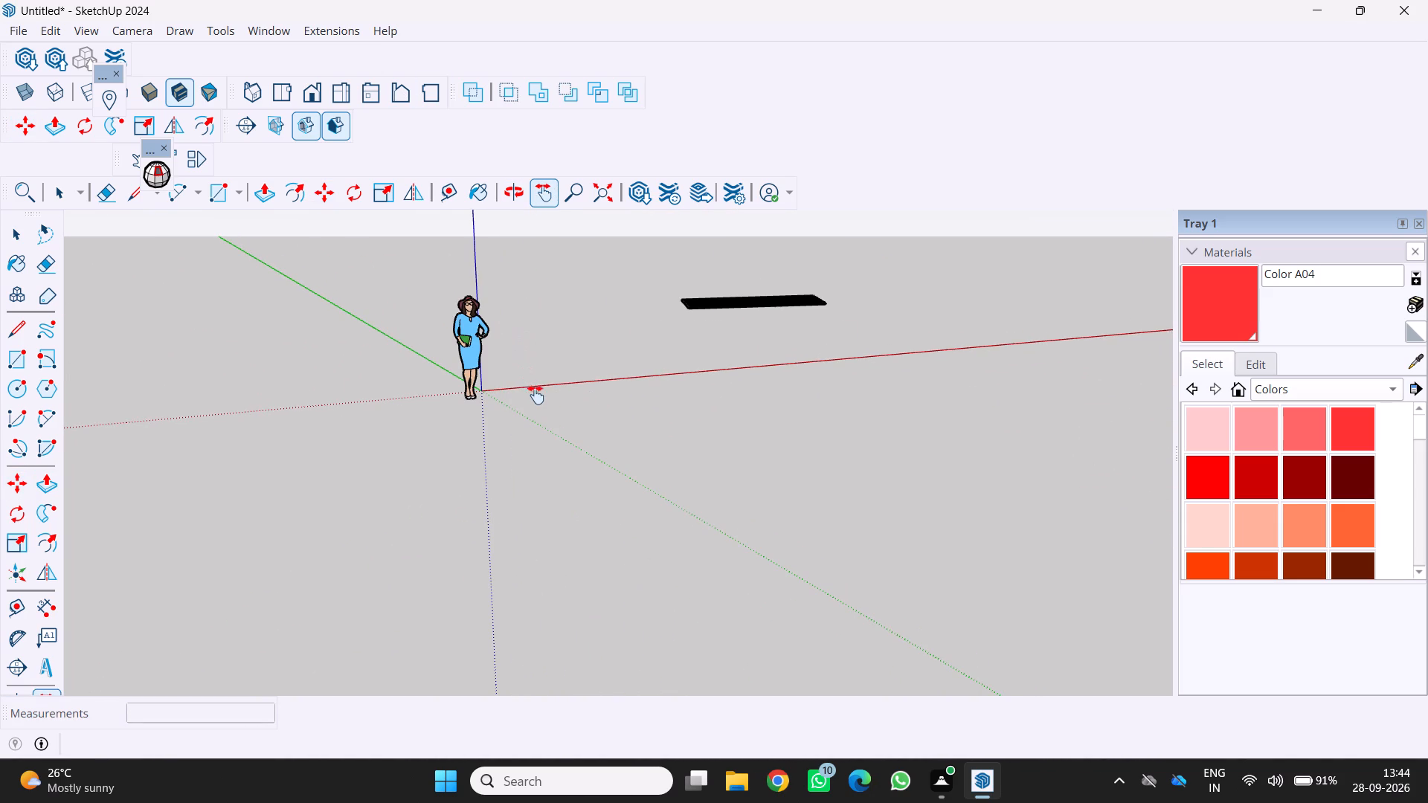
left_click_drag(535, 393, 236, 598)
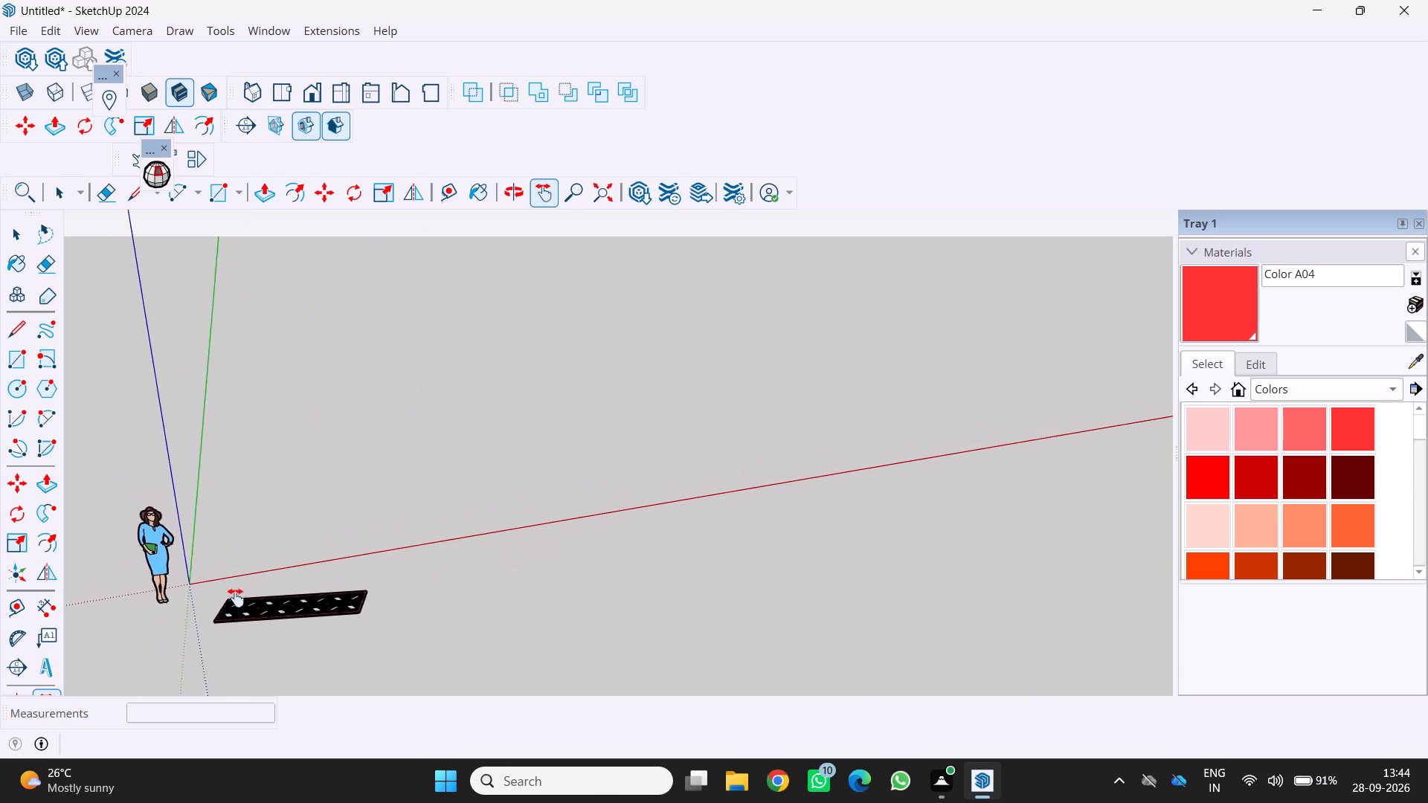
left_click_drag(236, 598, 242, 596)
scroll(982, 405, "down", 1)
middle_click_drag(982, 405, 840, 442)
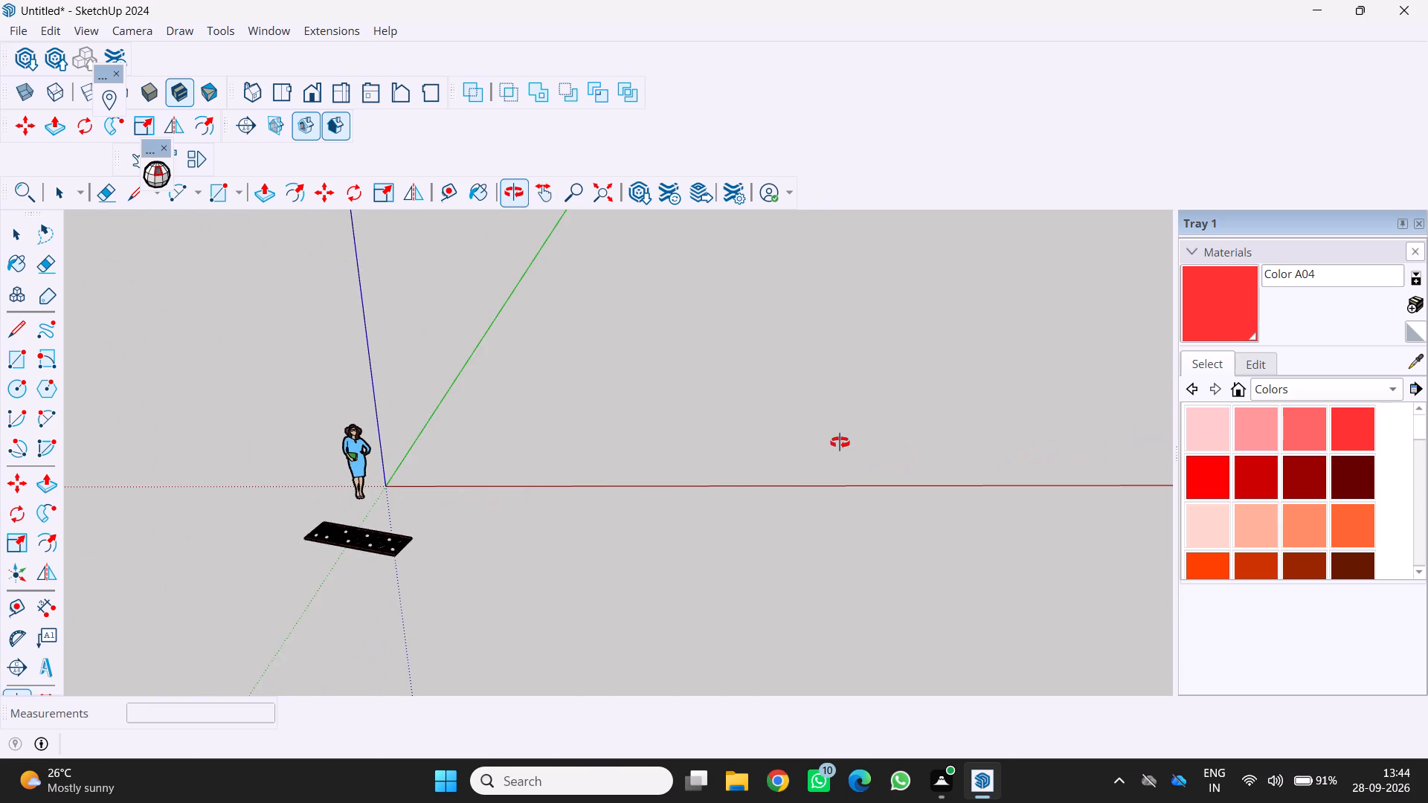
middle_click_drag(840, 442, 895, 340)
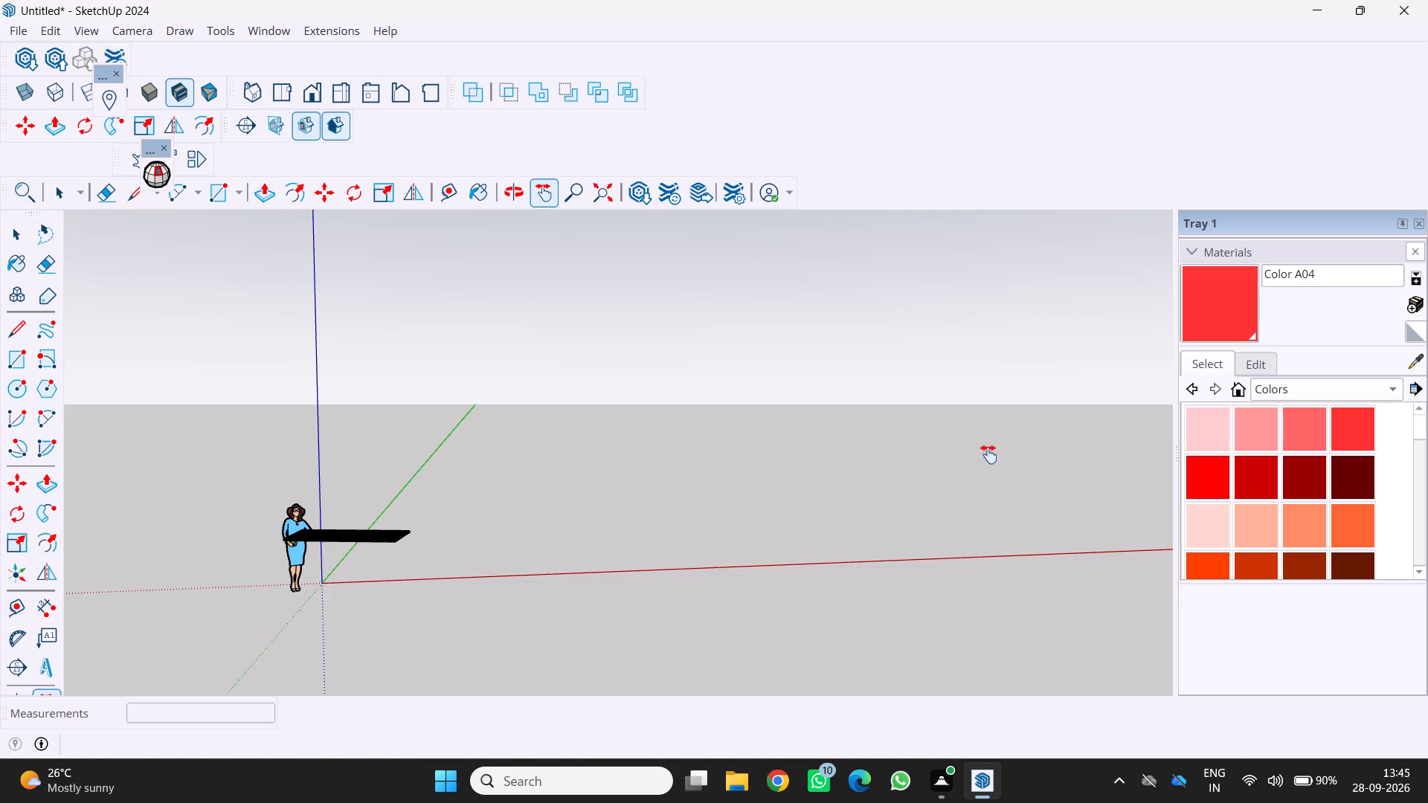
scroll(496, 540, "up", 2)
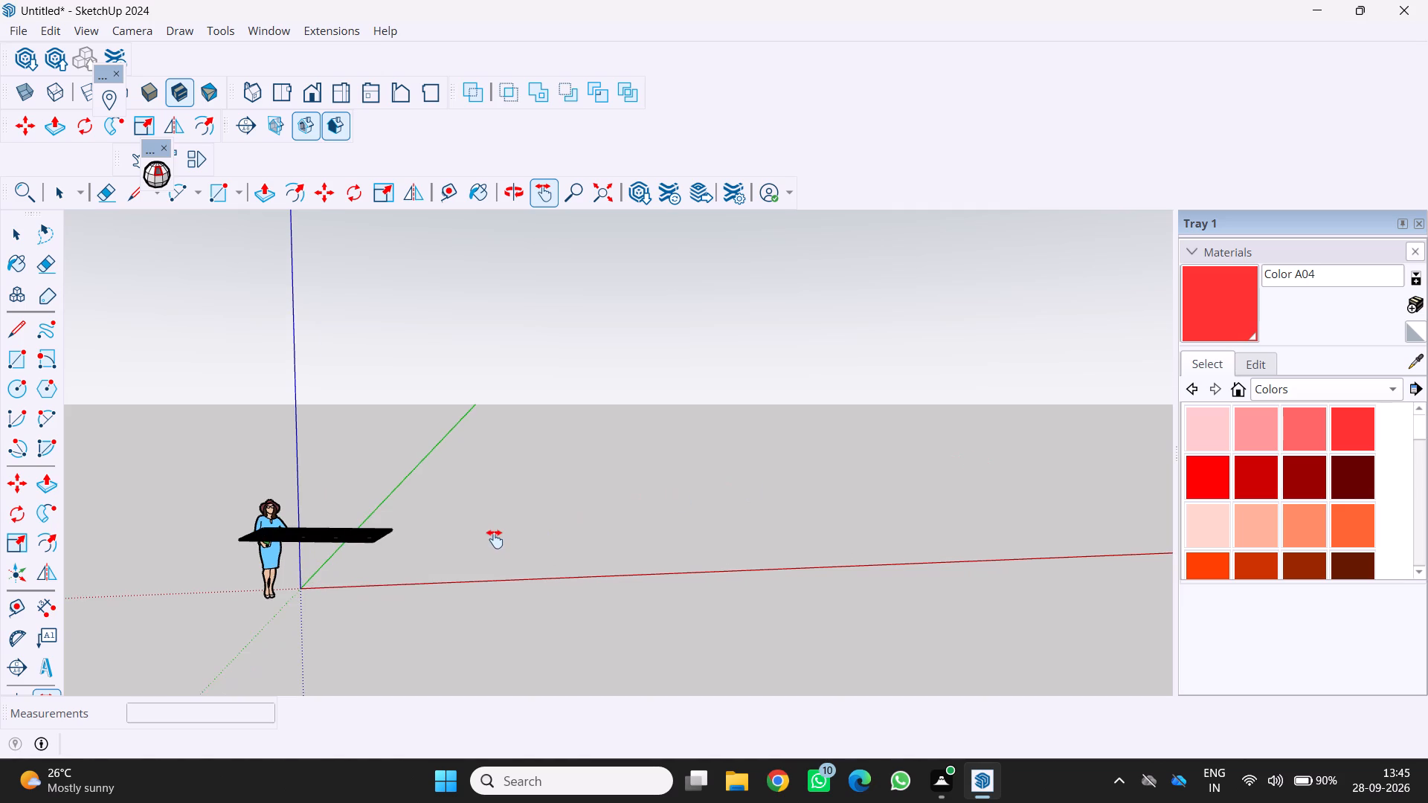
scroll(494, 539, "up", 7)
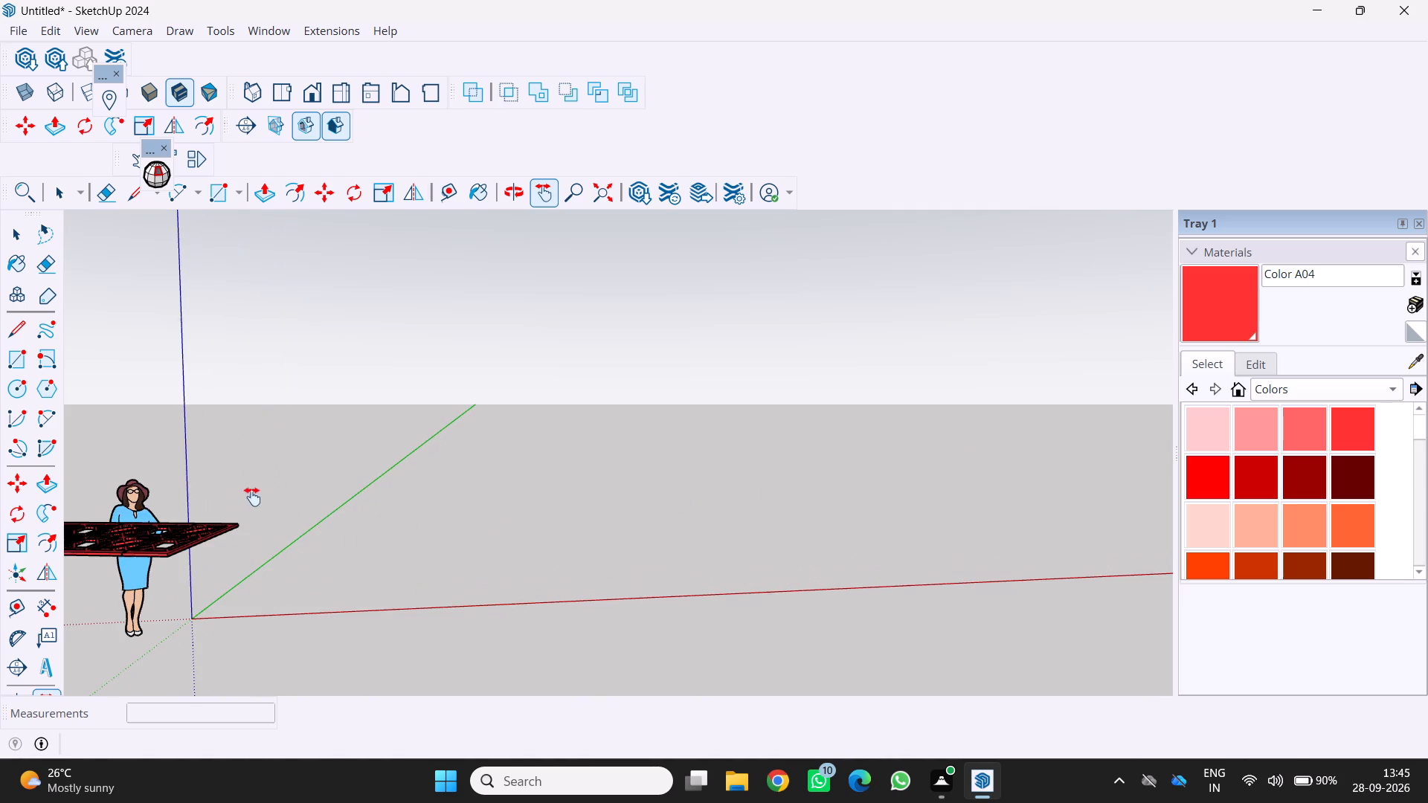
Move the panel by its outer rear corner about 7' 5 9/16" away from the standing figure.
key("m")
key("Return")
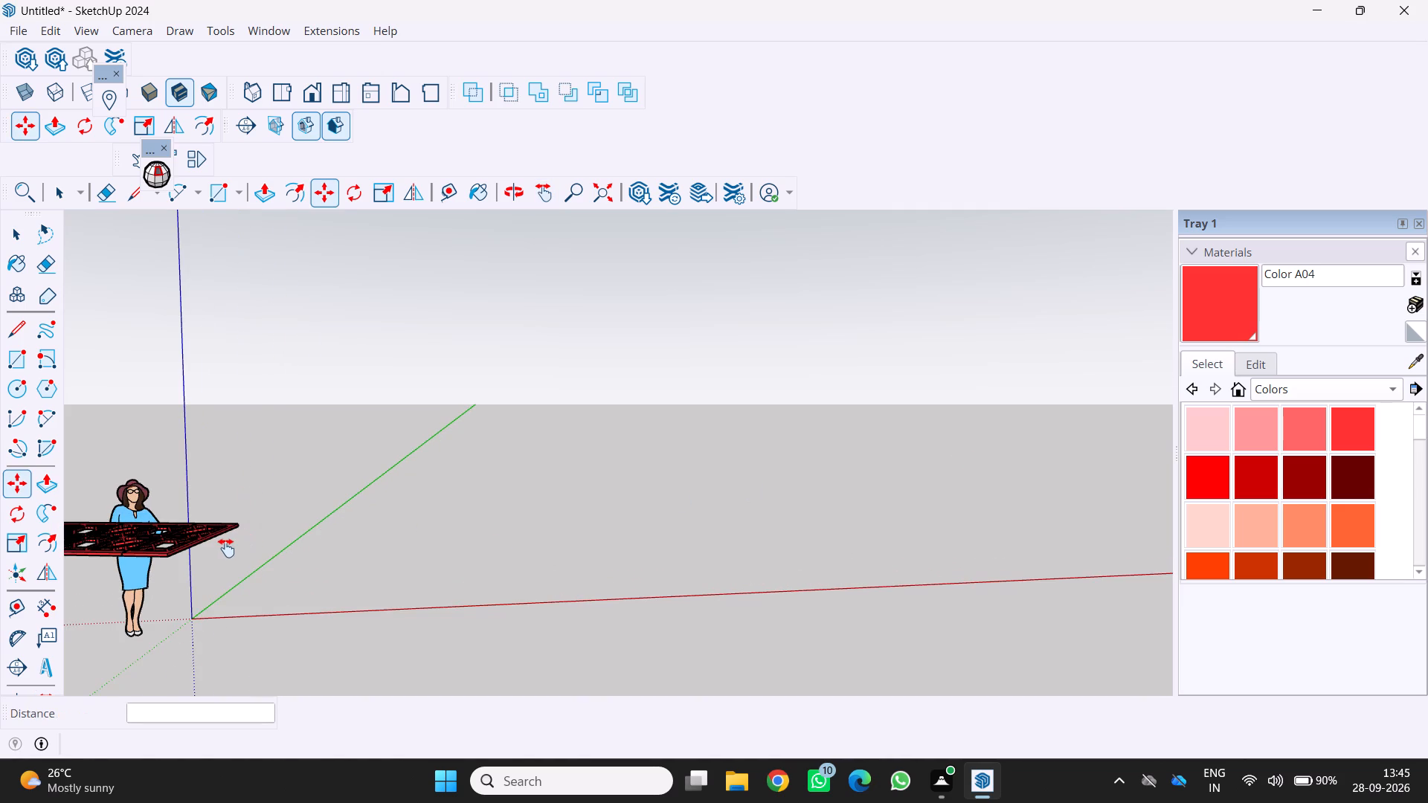
left_click(242, 519)
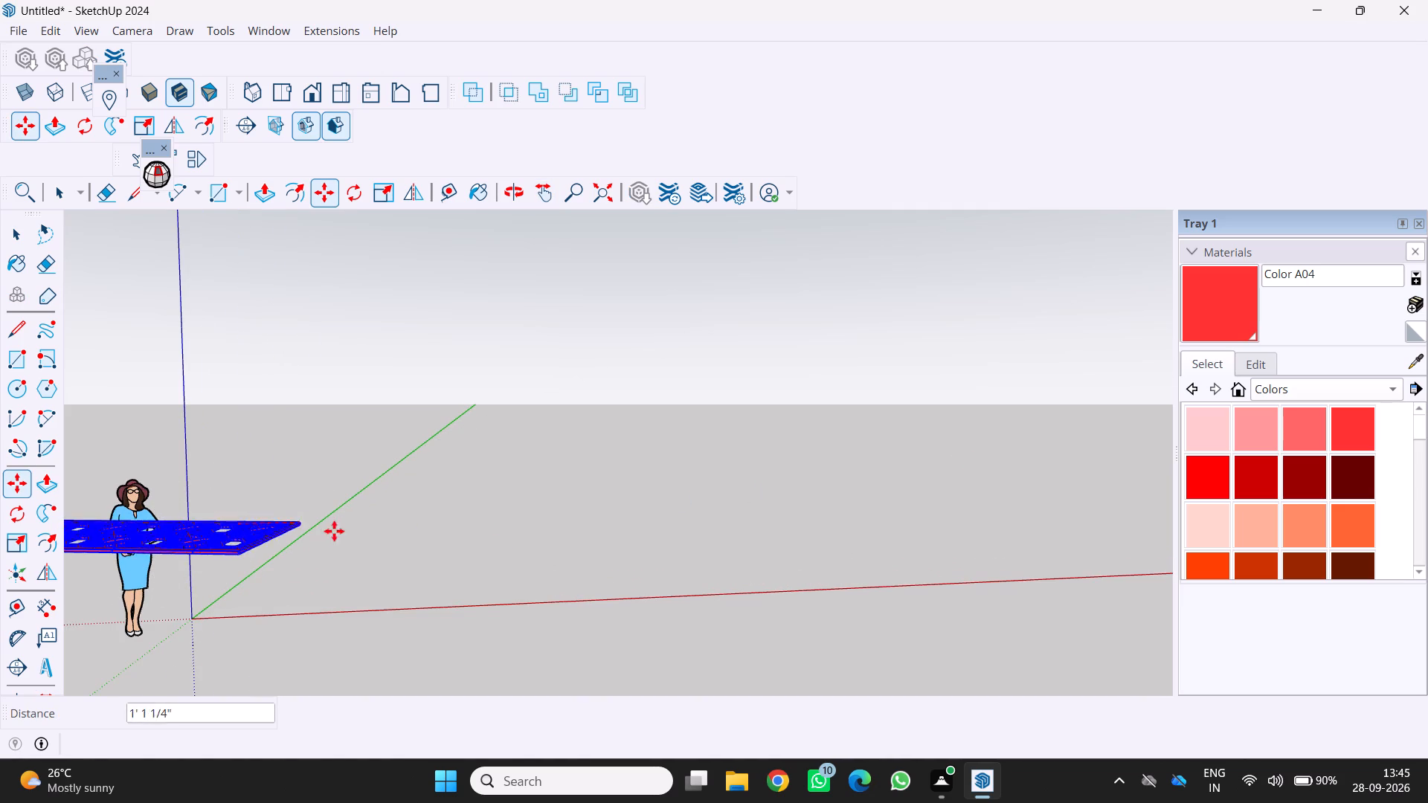
left_click(736, 537)
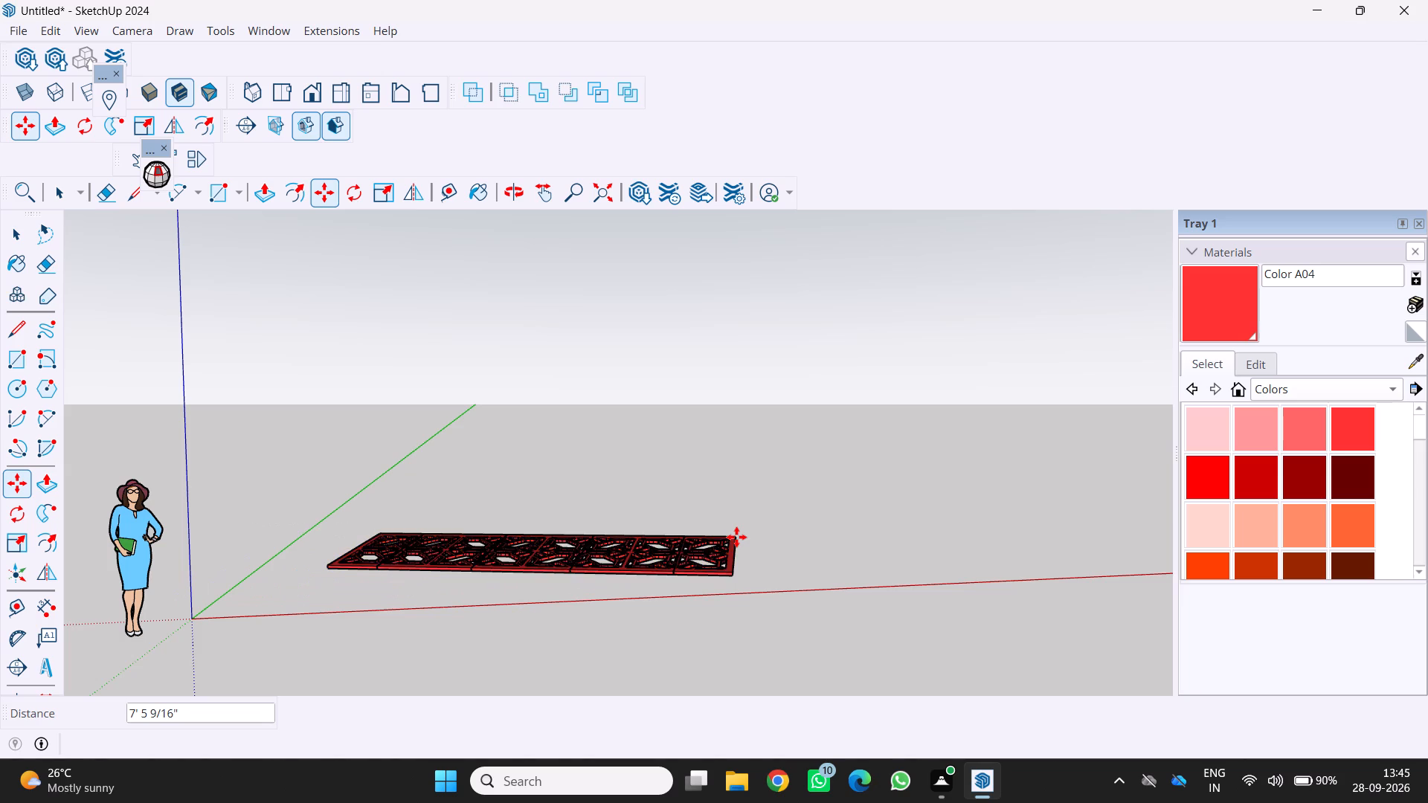
Move the panel by its front corner nearest the figure about 2' 4" toward the origin.
scroll(776, 614, "up", 4)
middle_click(753, 610)
scroll(756, 608, "down", 5)
scroll(753, 606, "up", 3)
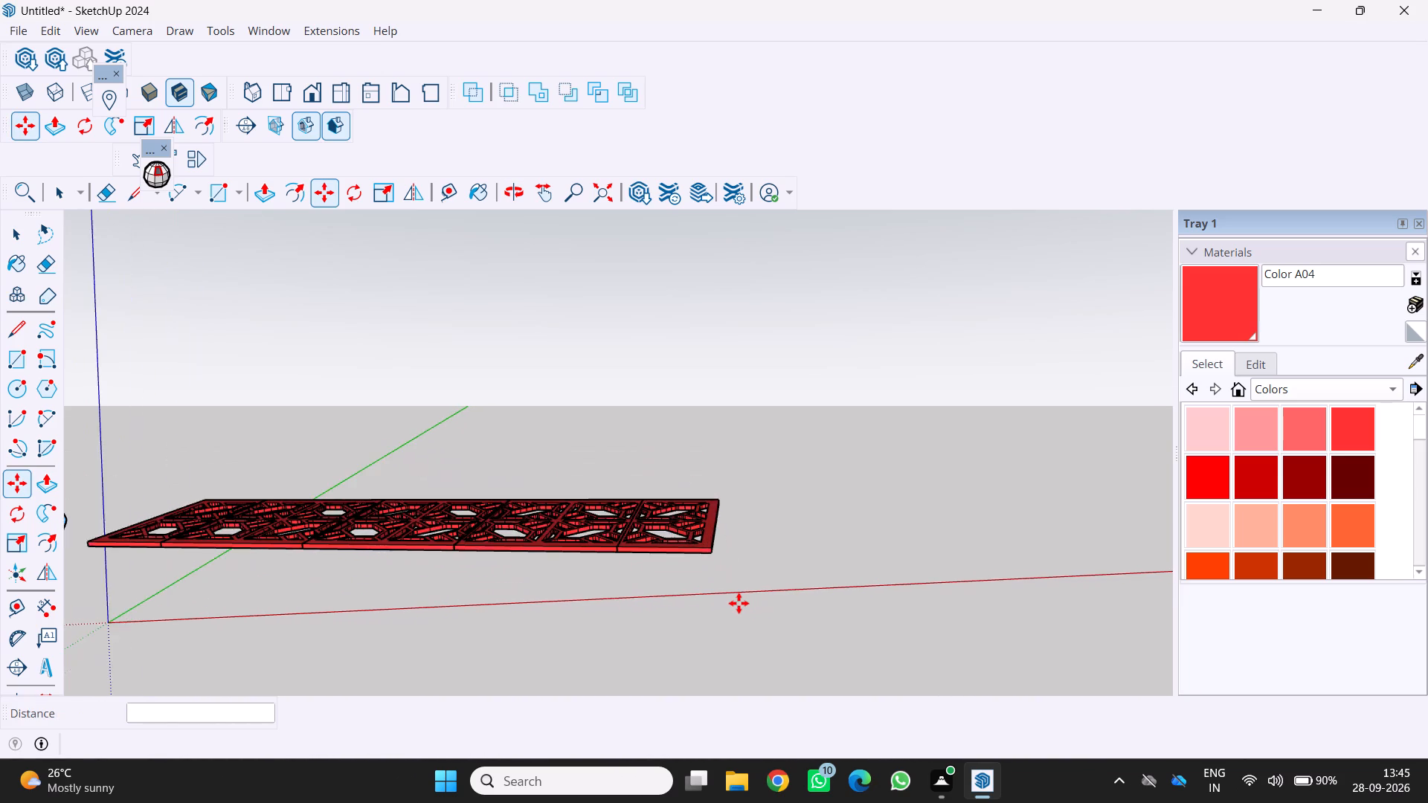
scroll(736, 602, "down", 1)
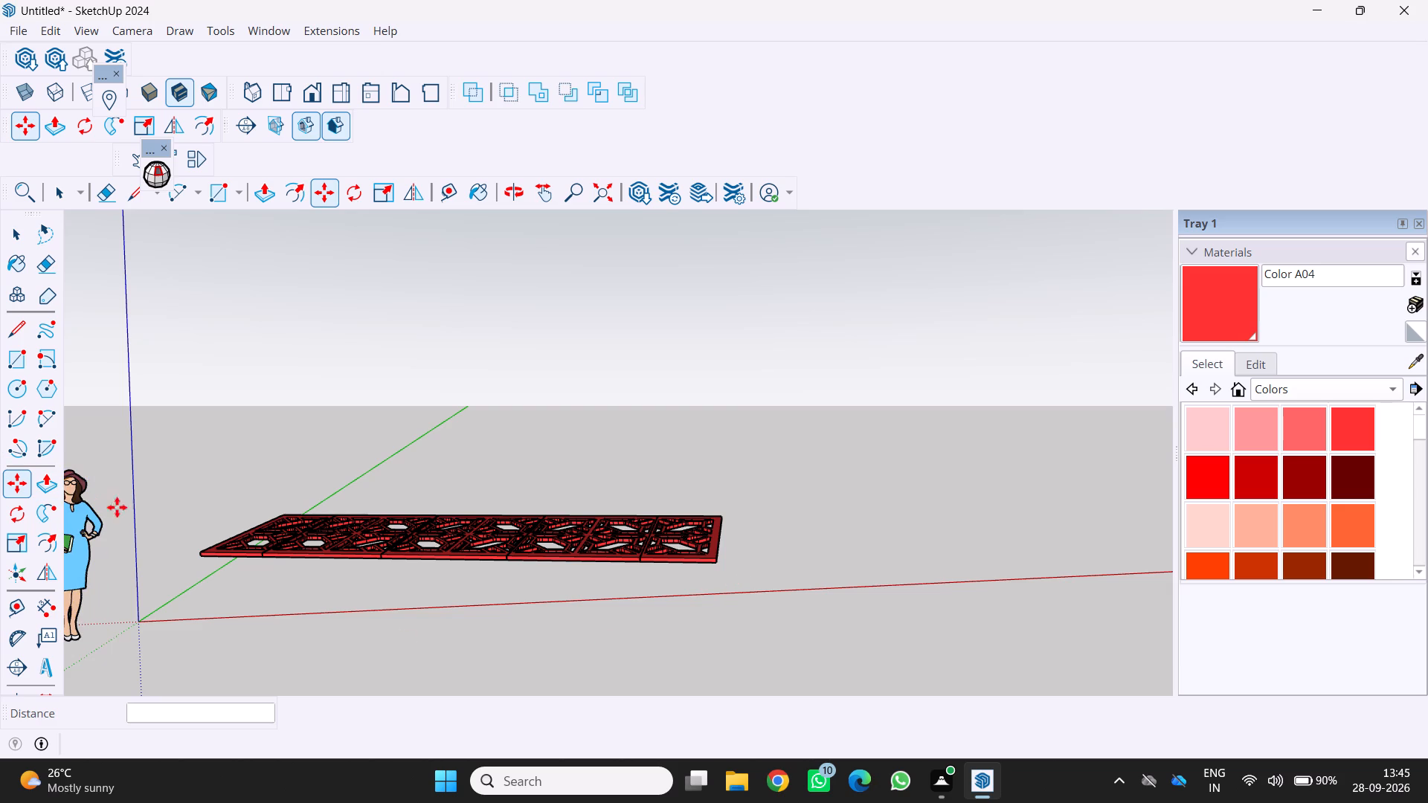
left_click(199, 551)
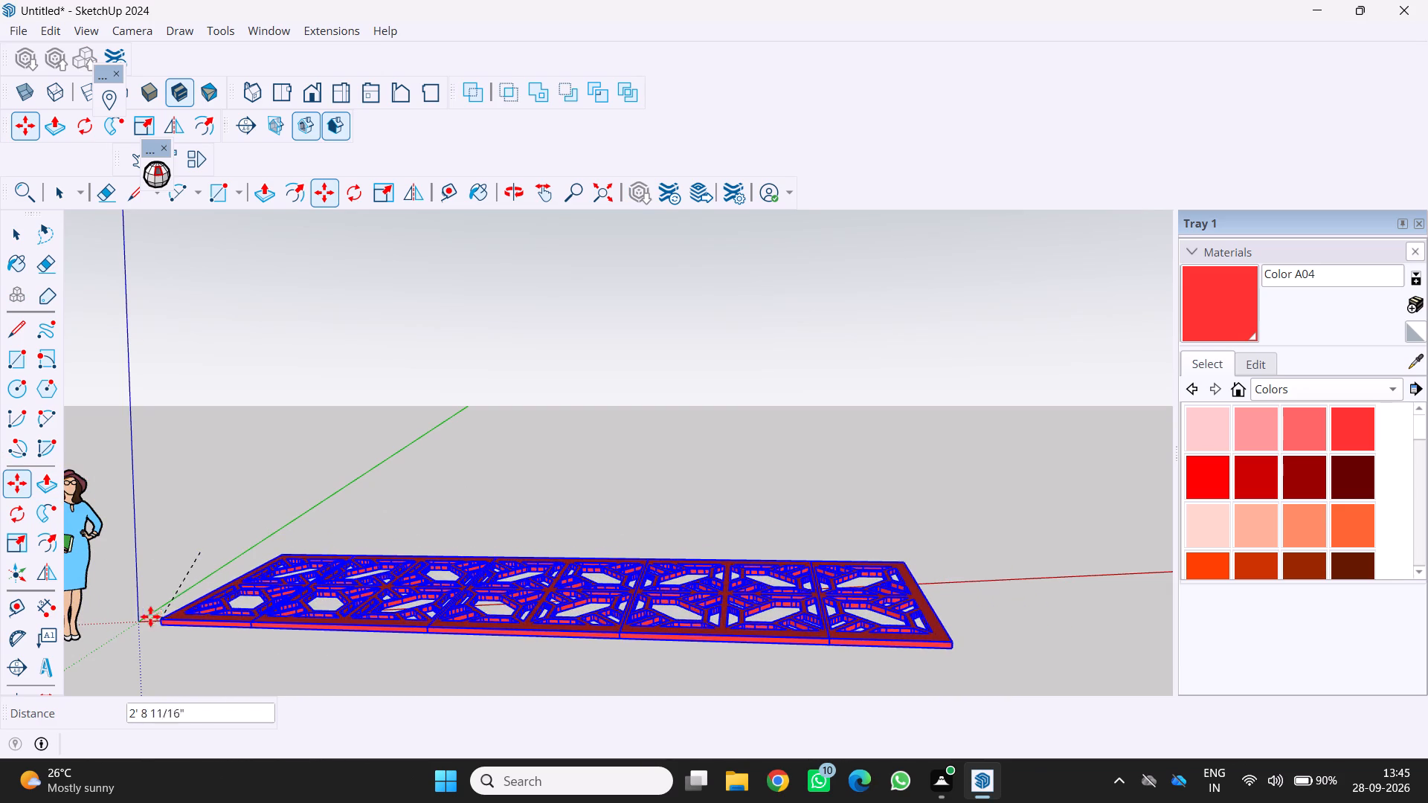
scroll(140, 619, "up", 6)
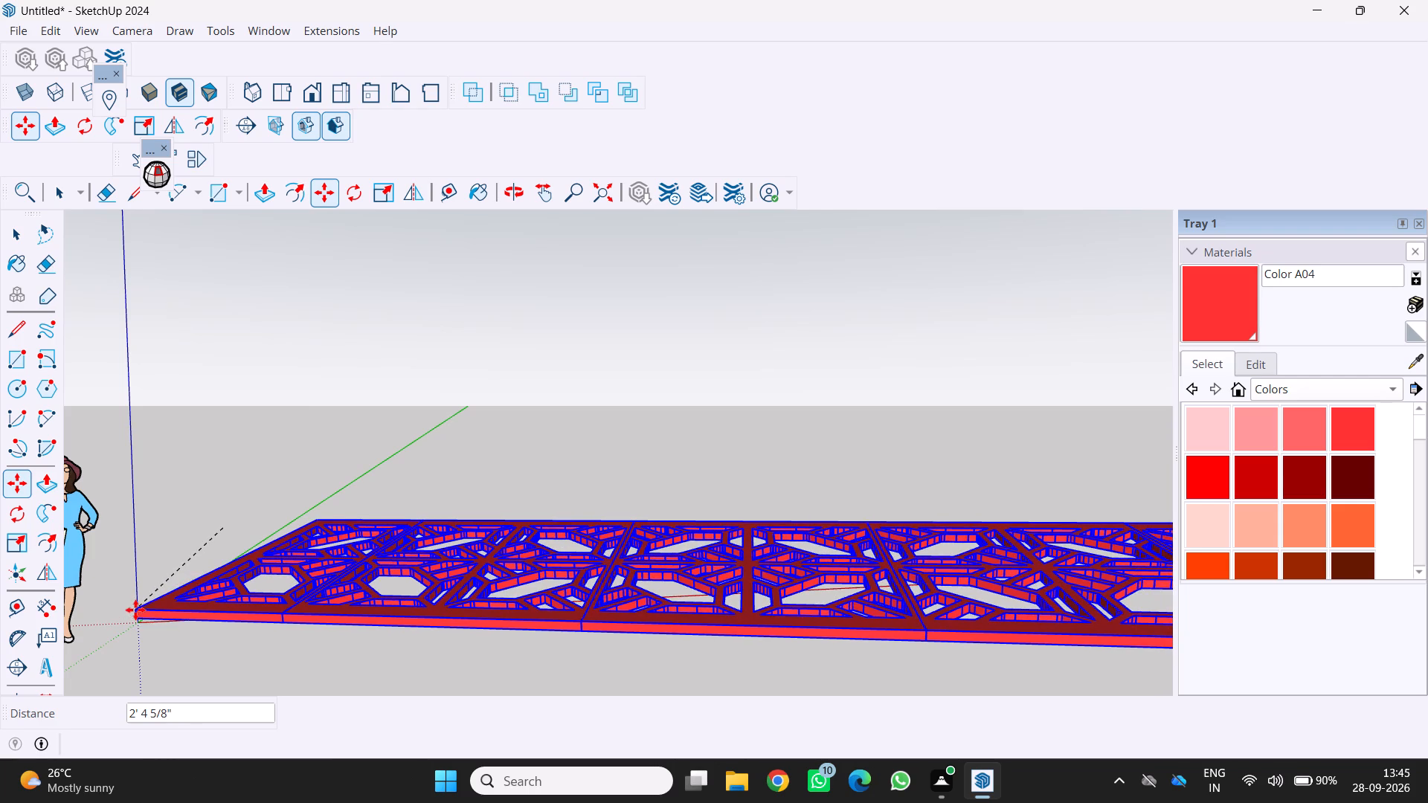
scroll(135, 610, "up", 6)
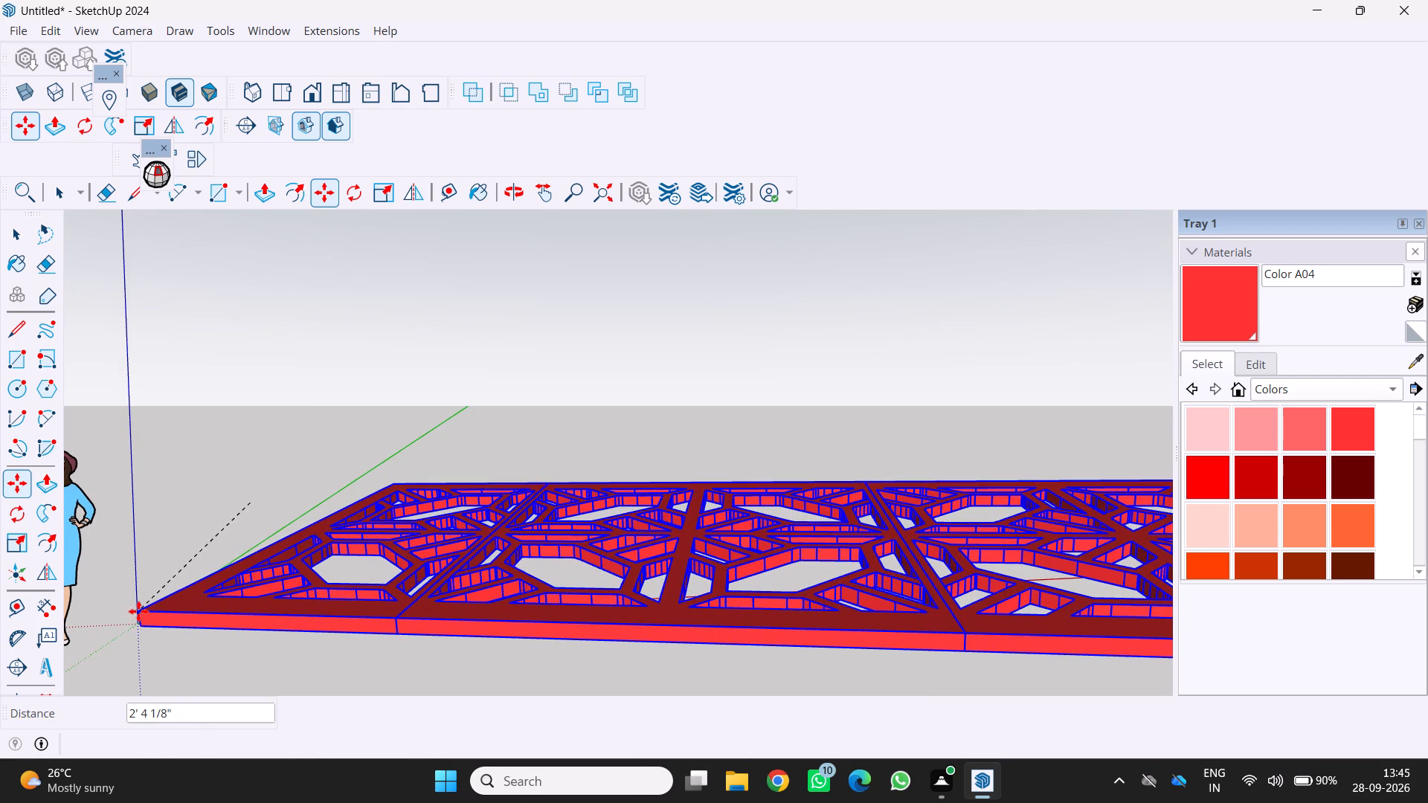
left_click(138, 611)
Move the panel by its front corner nearest the standing figure about 27' 1 3/8" onto the axes origin.
scroll(258, 549, "down", 16)
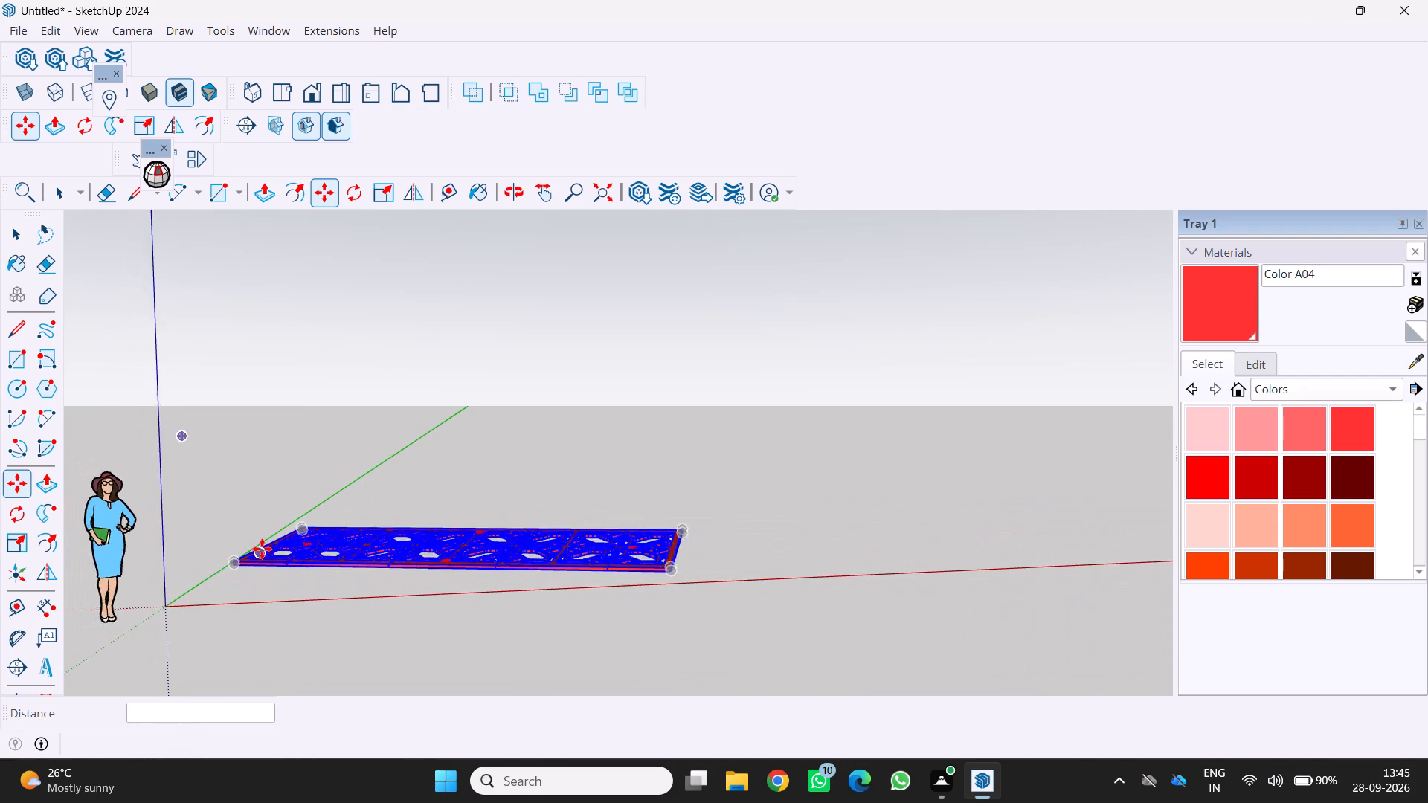
scroll(262, 549, "up", 2)
scroll(264, 549, "down", 1)
scroll(264, 549, "up", 4)
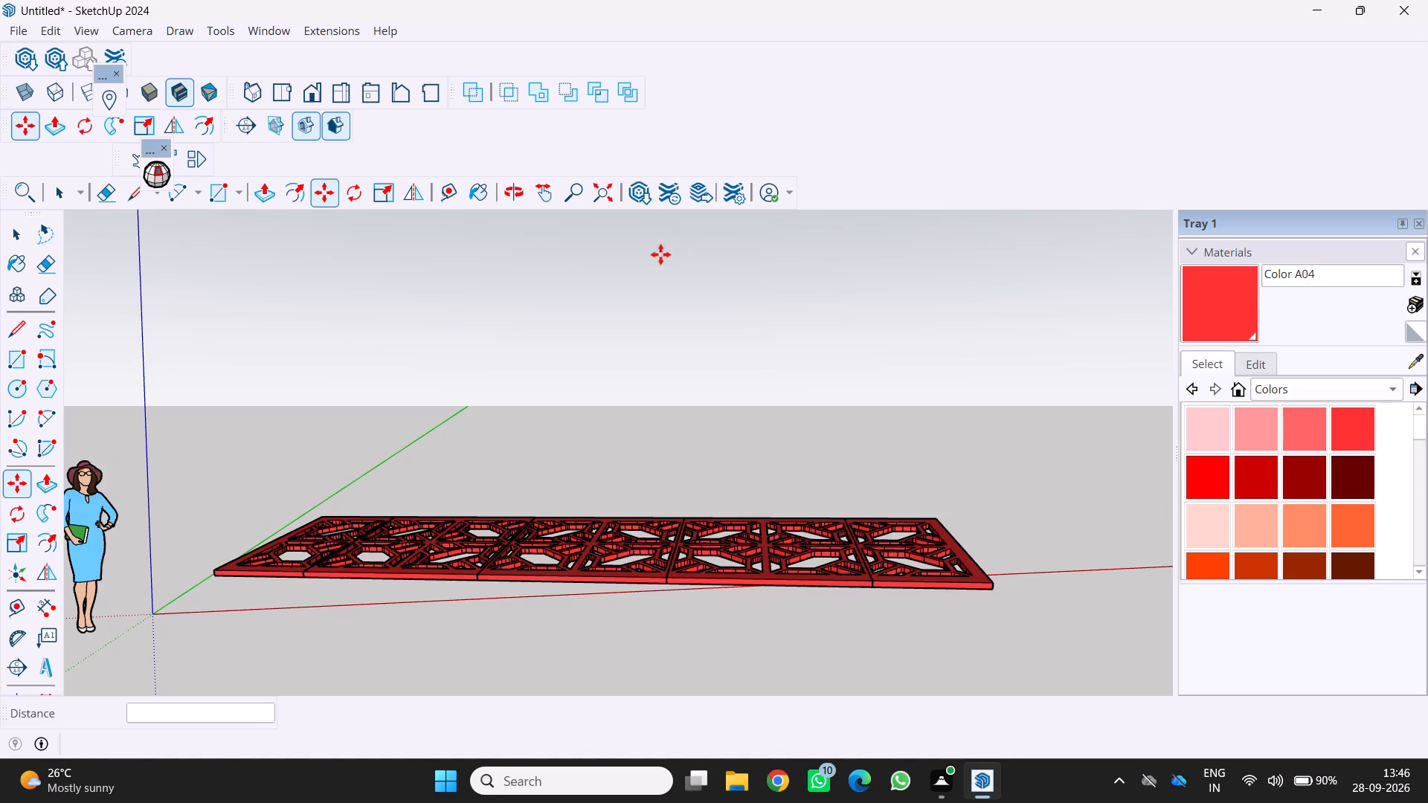
scroll(385, 556, "up", 4)
middle_click_drag(219, 628, 228, 618)
scroll(234, 608, "down", 5)
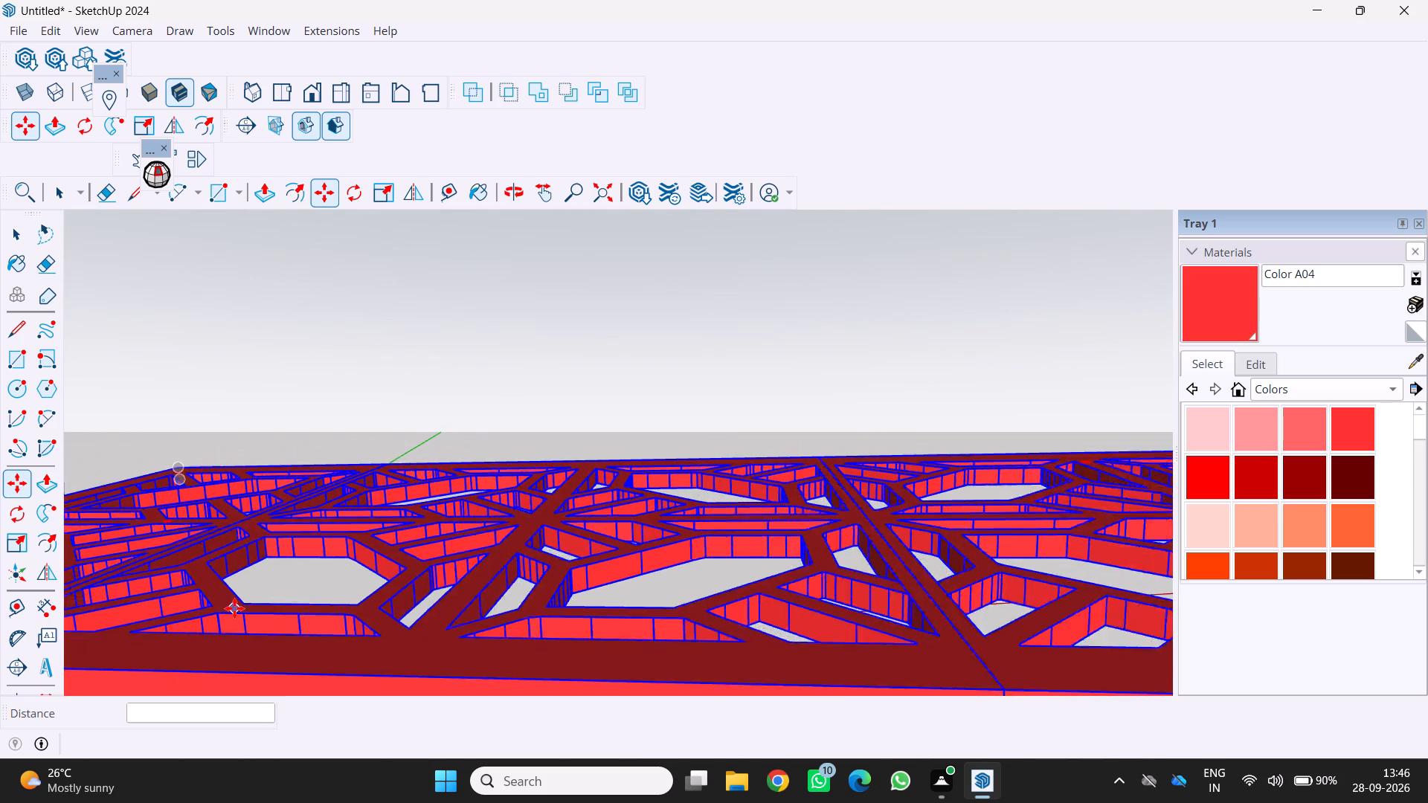
scroll(234, 608, "down", 16)
scroll(135, 660, "up", 4)
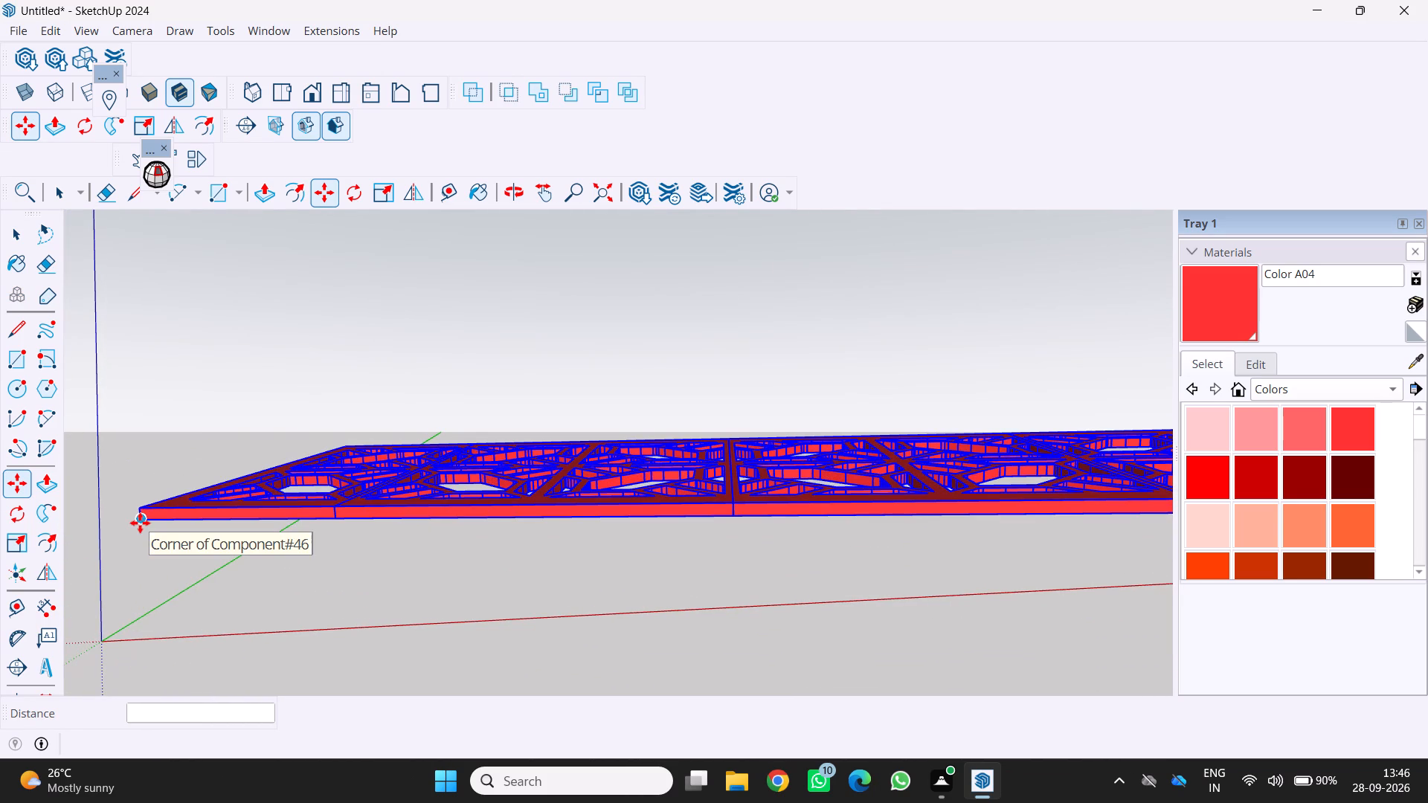
left_click(140, 523)
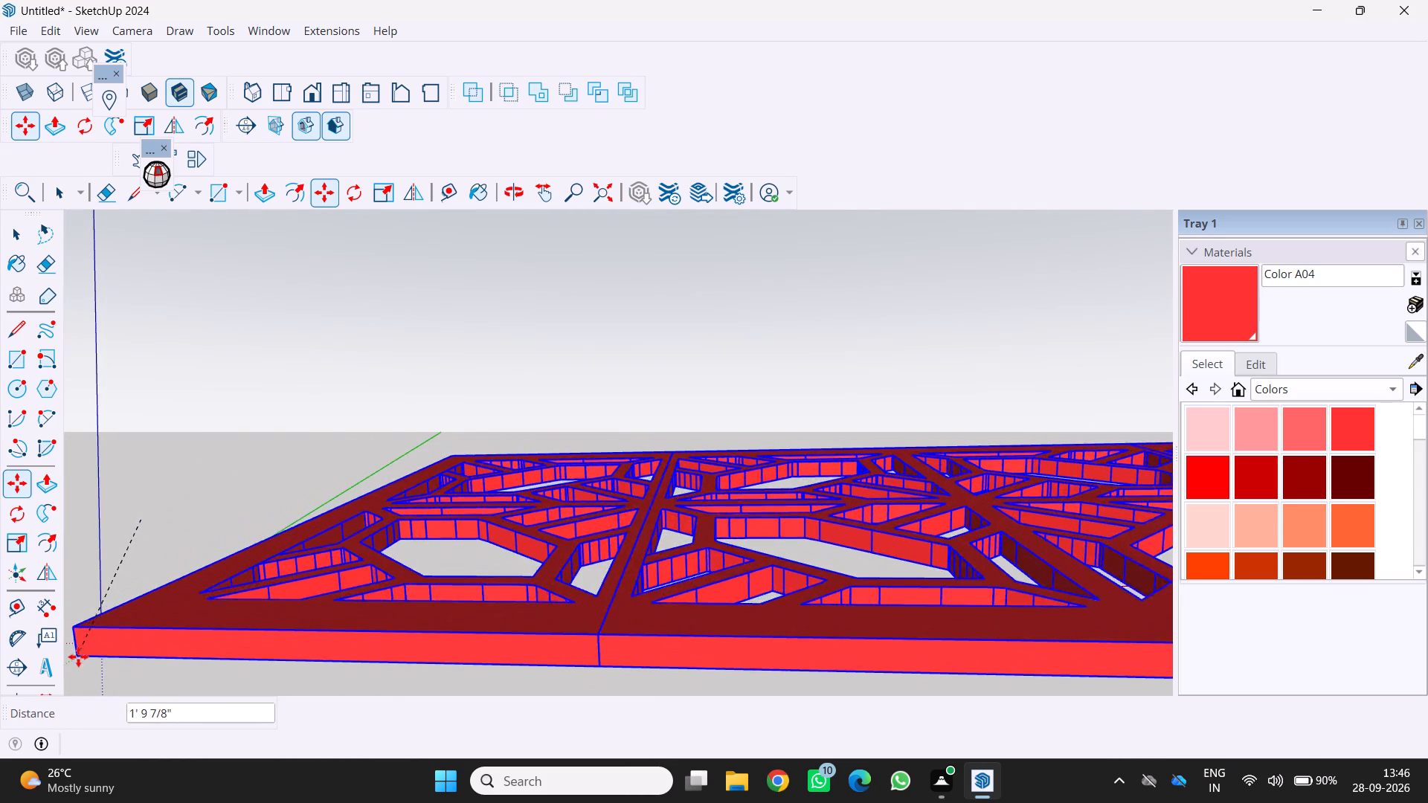
scroll(99, 649, "up", 8)
middle_click_drag(104, 649, 106, 636)
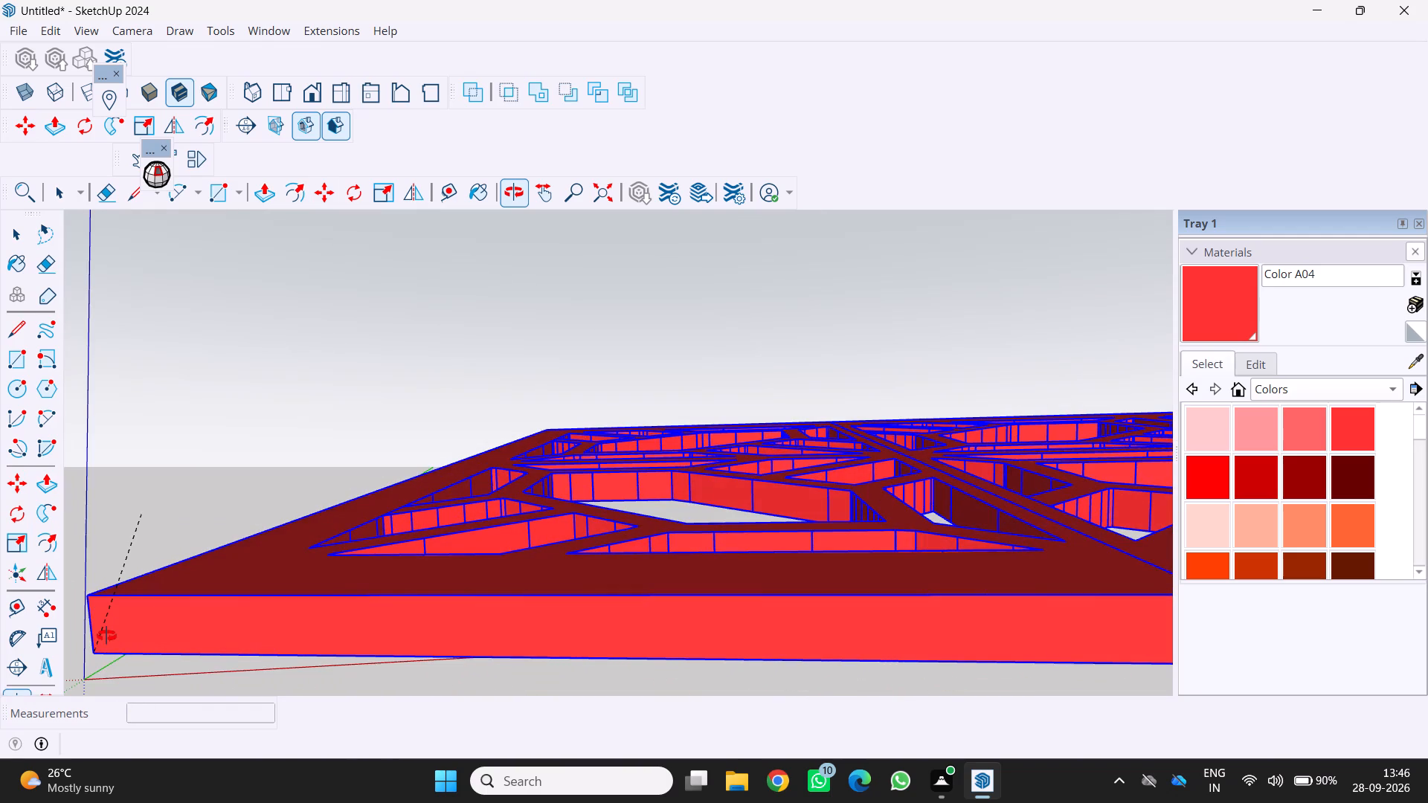
middle_click_drag(106, 636, 291, 501)
scroll(207, 577, "down", 3, "shift")
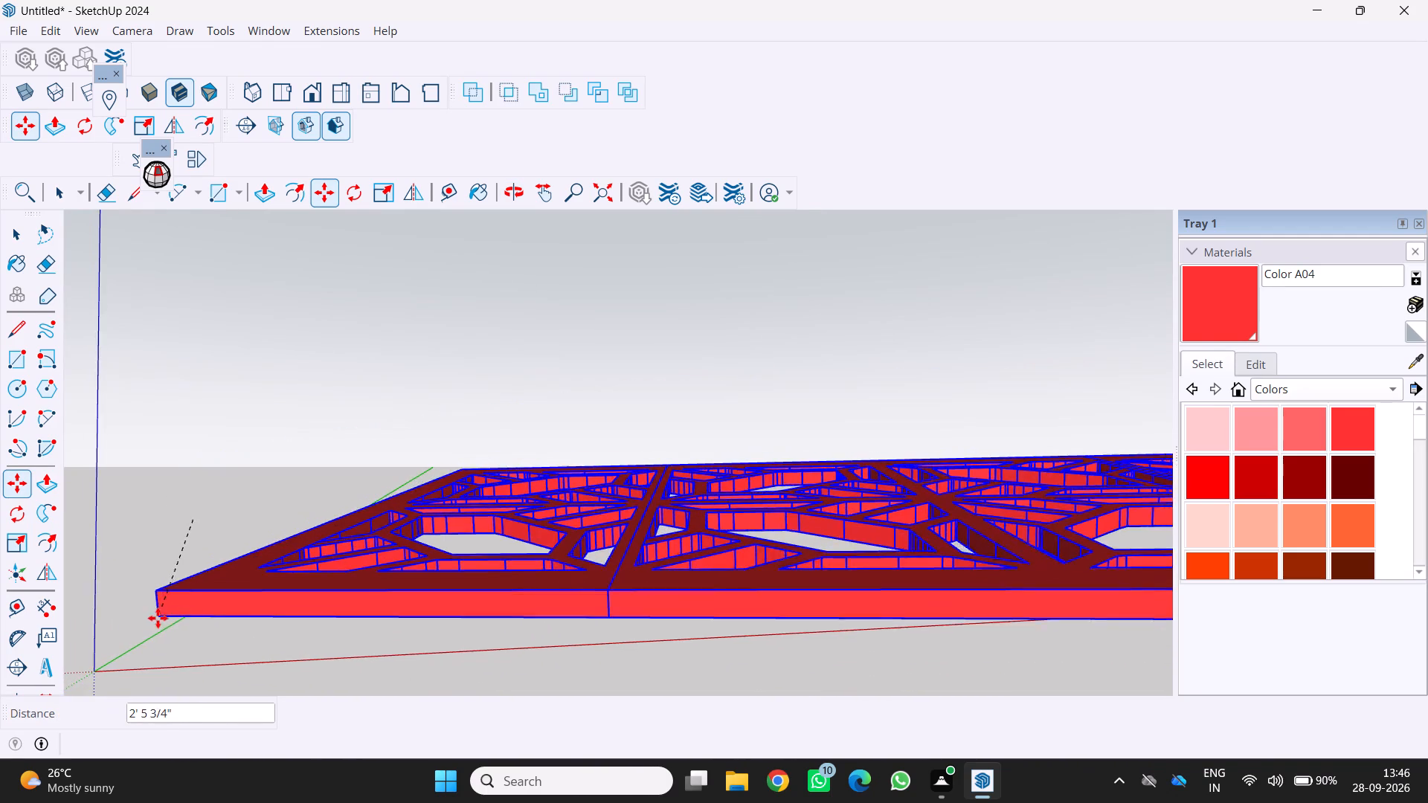
scroll(147, 628, "up", 4, "shift")
middle_click_drag(119, 657, 183, 561, "shift")
scroll(79, 654, "up", 2, "shift")
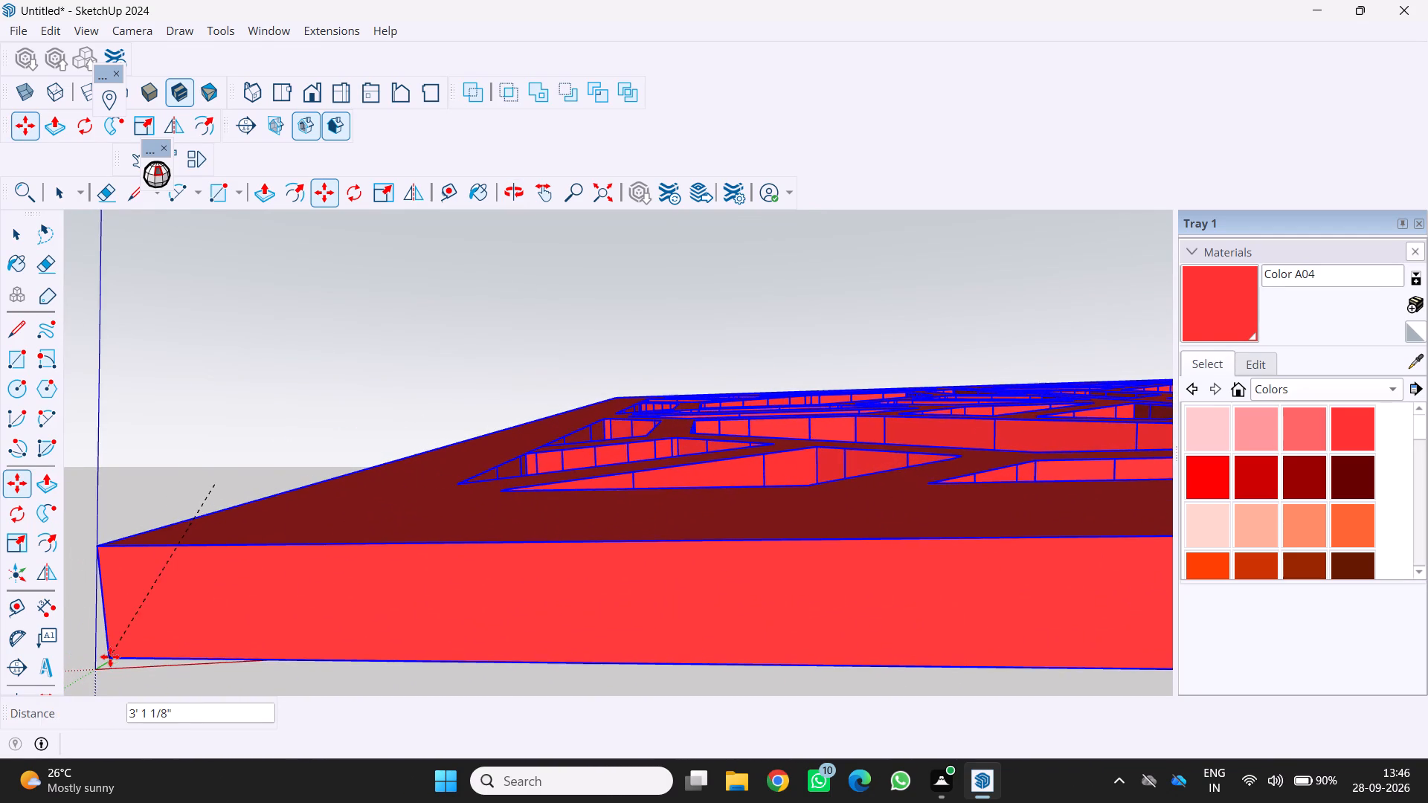
middle_click_drag(112, 657, 196, 570)
middle_click_drag(149, 605, 190, 563, "shift")
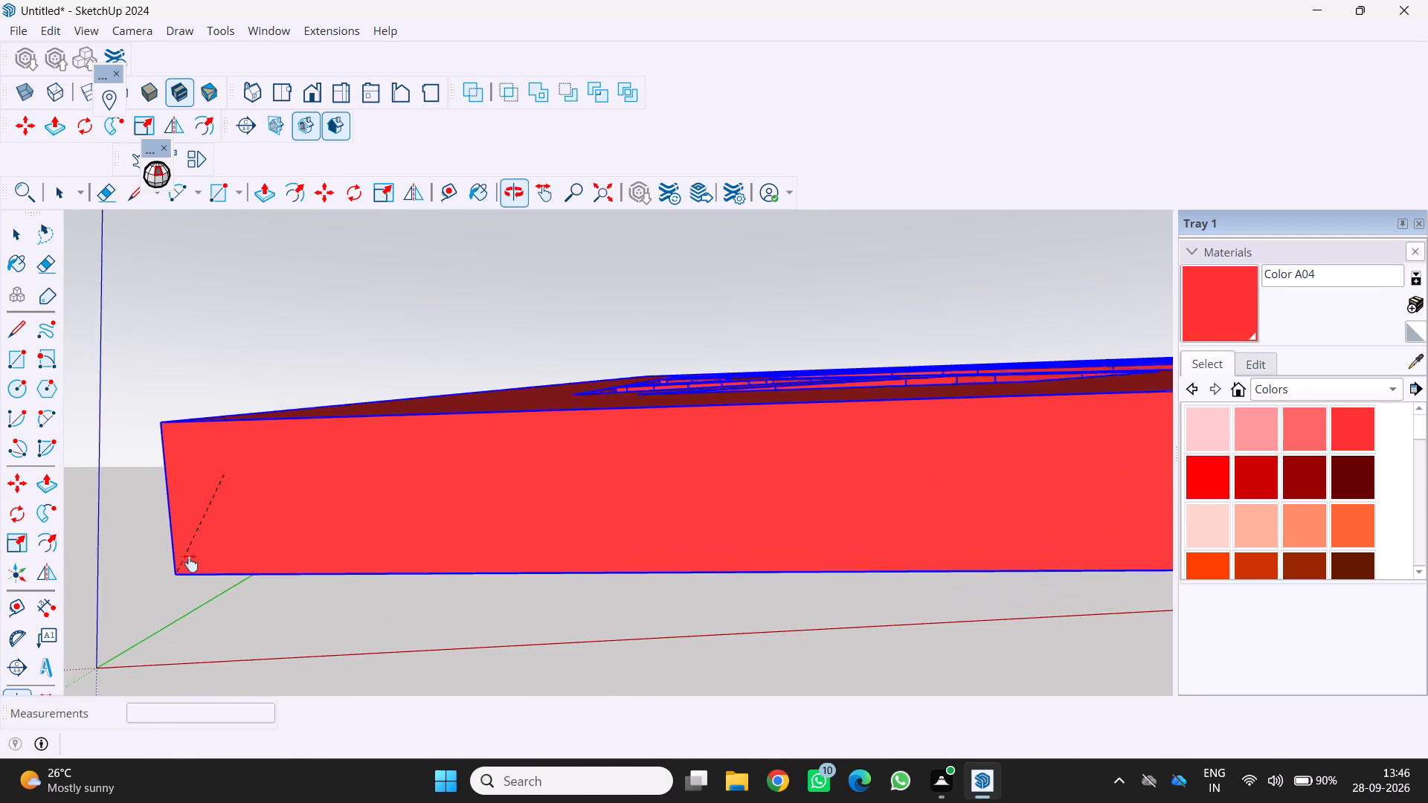
middle_click_drag(190, 563, 192, 561, "shift")
scroll(105, 645, "up", 8)
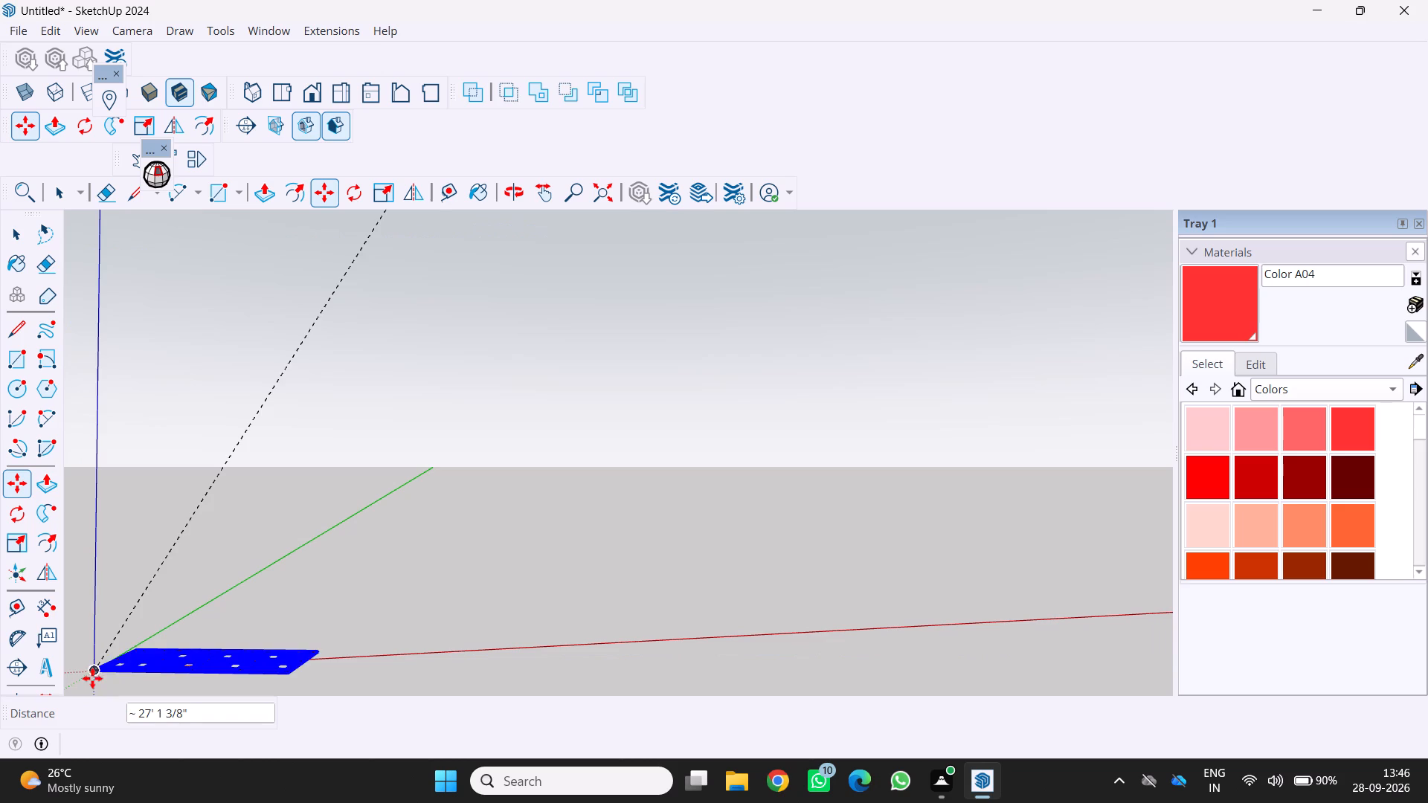
left_click(92, 675)
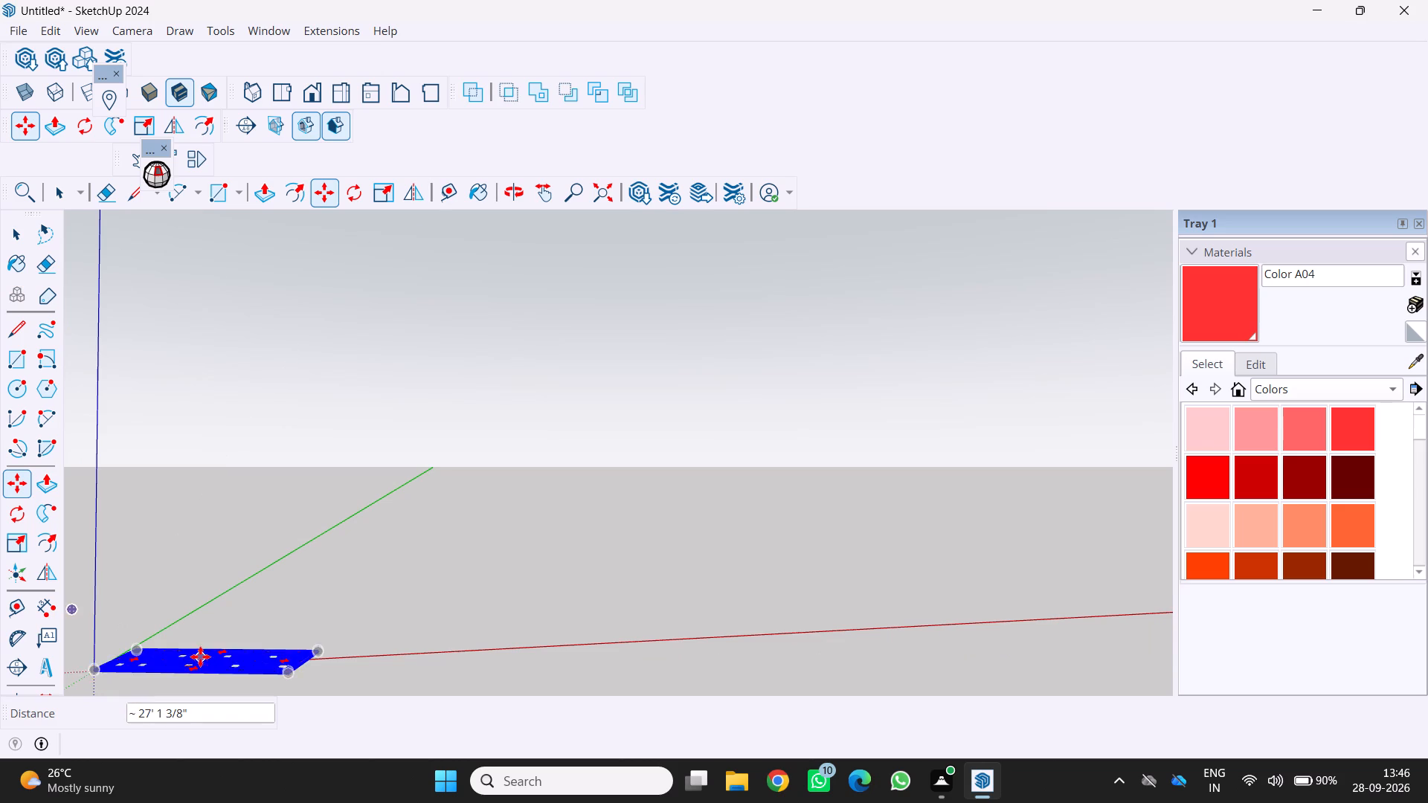
Examine how the panel sits against the origin, the red and green axes and the ground from several viewpoints.
scroll(200, 657, "up", 4)
middle_click_drag(199, 657, 403, 512, "shift")
scroll(372, 514, "up", 2)
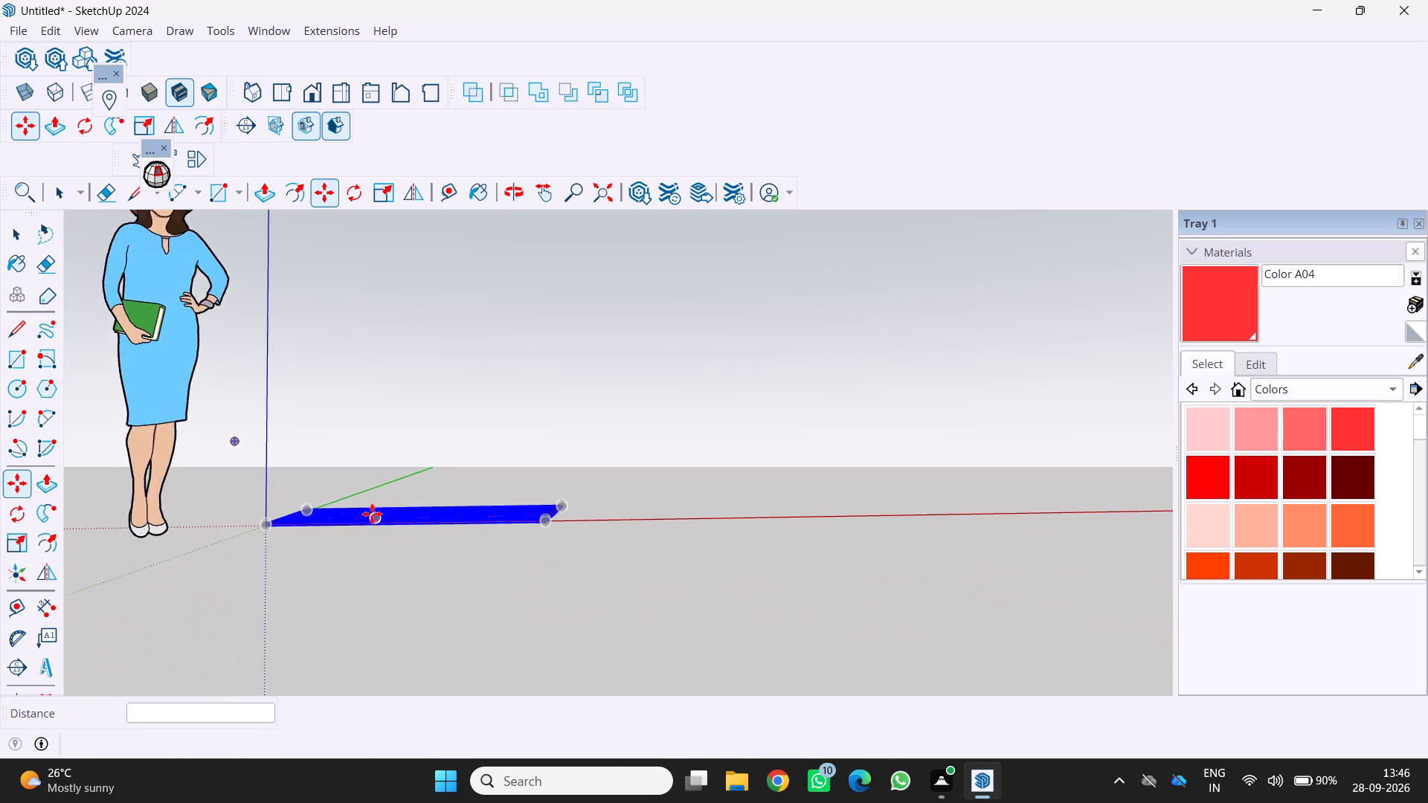
scroll(372, 514, "up", 14)
scroll(278, 567, "up", 5)
scroll(278, 567, "down", 6)
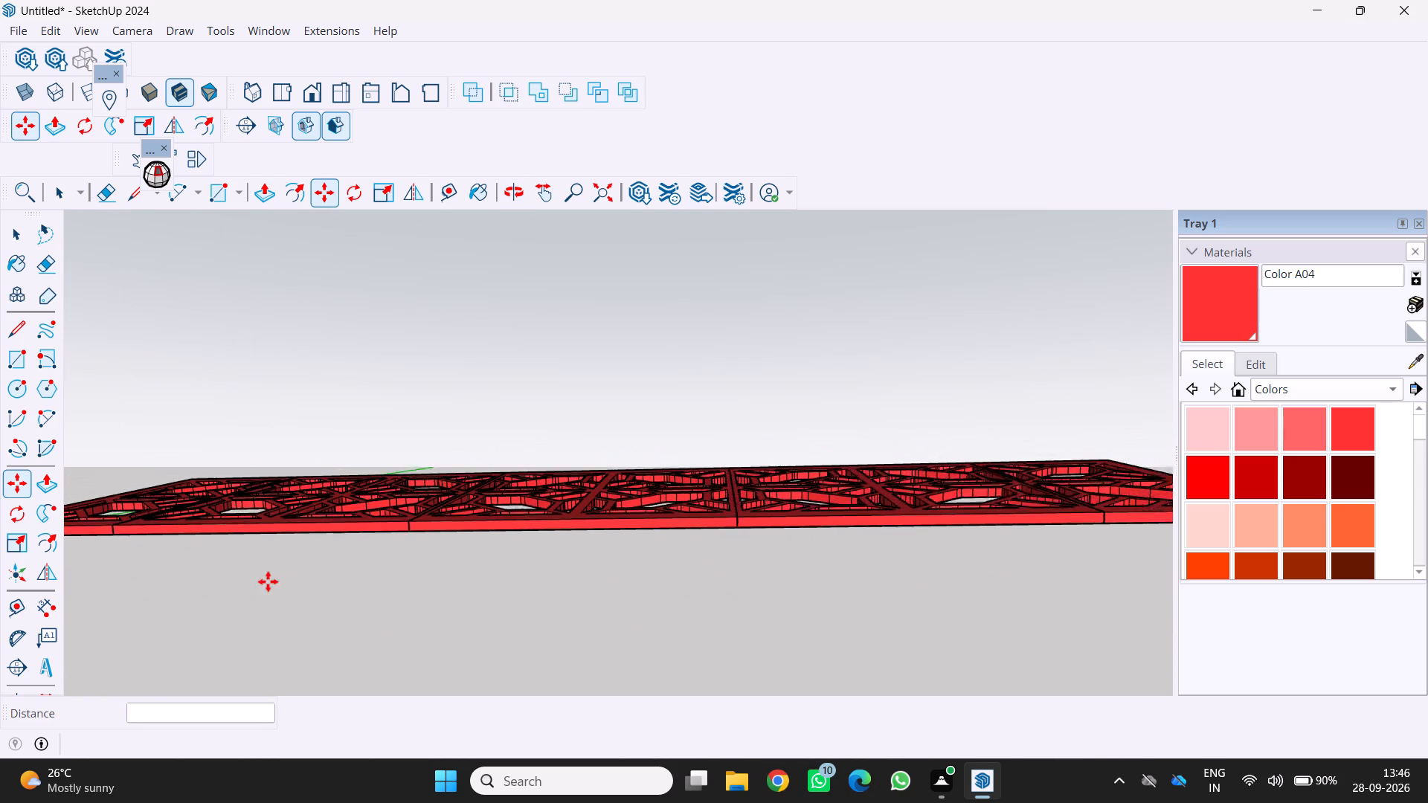
scroll(268, 581, "down", 19)
scroll(89, 607, "up", 1)
middle_click_drag(88, 607, 167, 599)
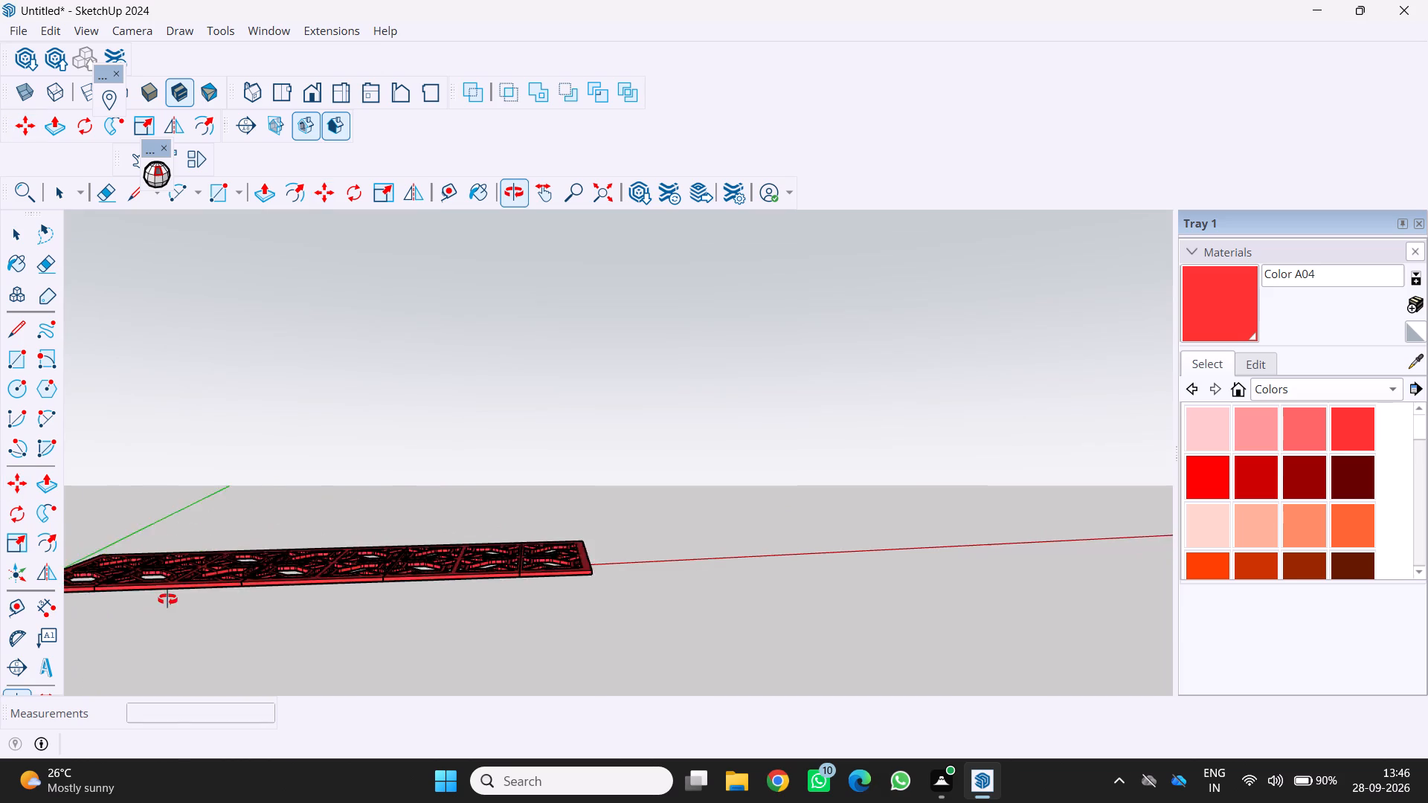
middle_click_drag(167, 599, 216, 590)
scroll(987, 388, "up", 5)
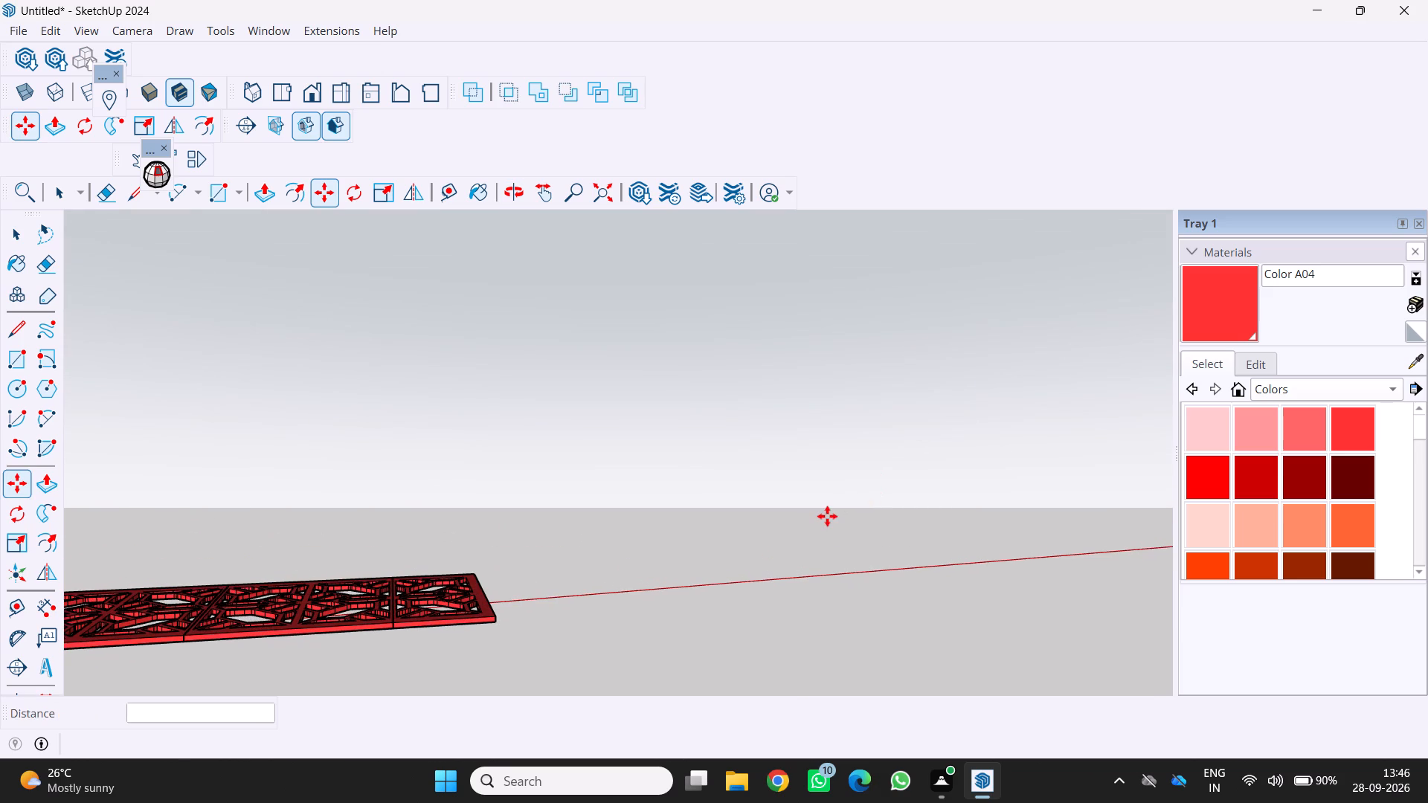
middle_click_drag(826, 516, 953, 439, "shift")
middle_click_drag(930, 450, 798, 572)
scroll(930, 450, "up", 1)
scroll(826, 555, "down", 1)
middle_click_drag(761, 594, 573, 655)
scroll(528, 615, "up", 2)
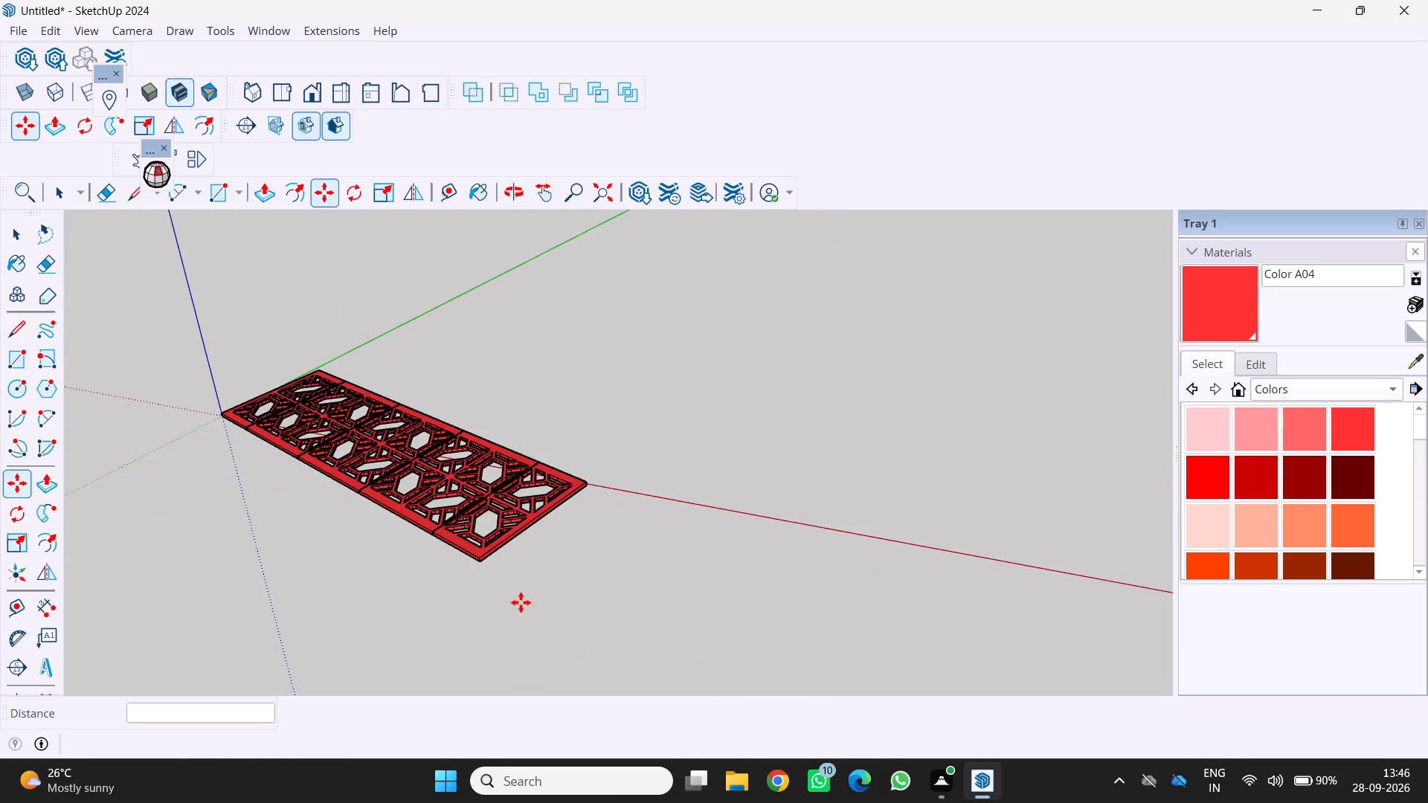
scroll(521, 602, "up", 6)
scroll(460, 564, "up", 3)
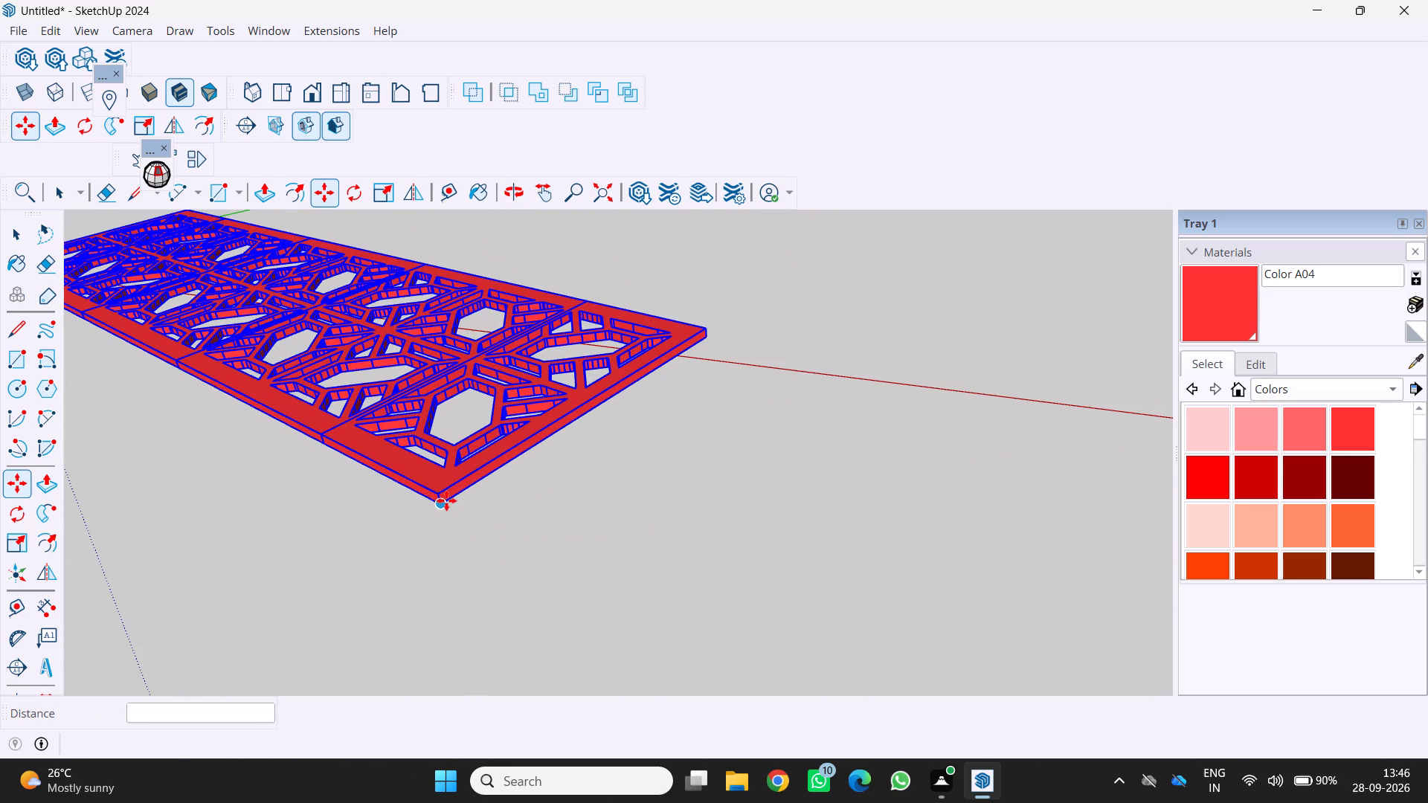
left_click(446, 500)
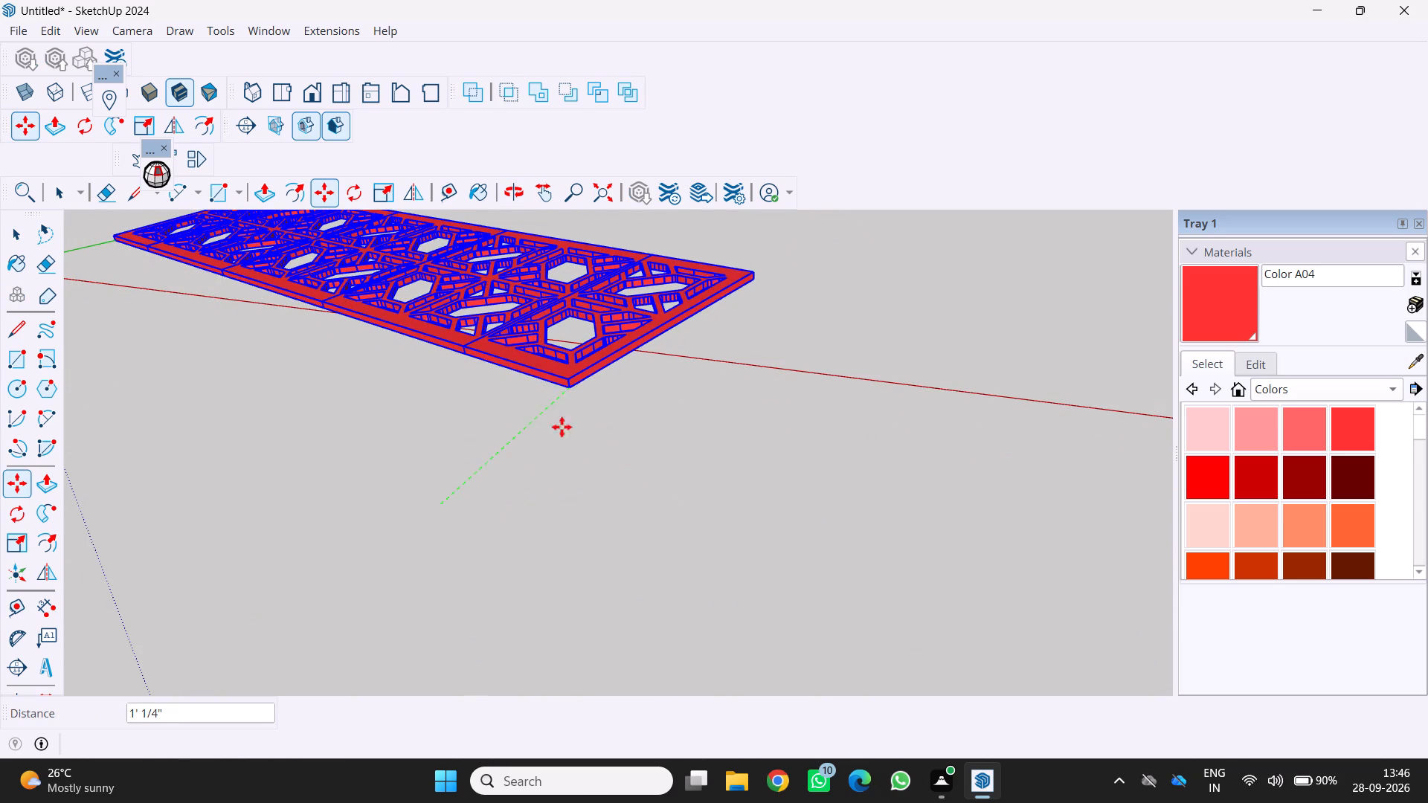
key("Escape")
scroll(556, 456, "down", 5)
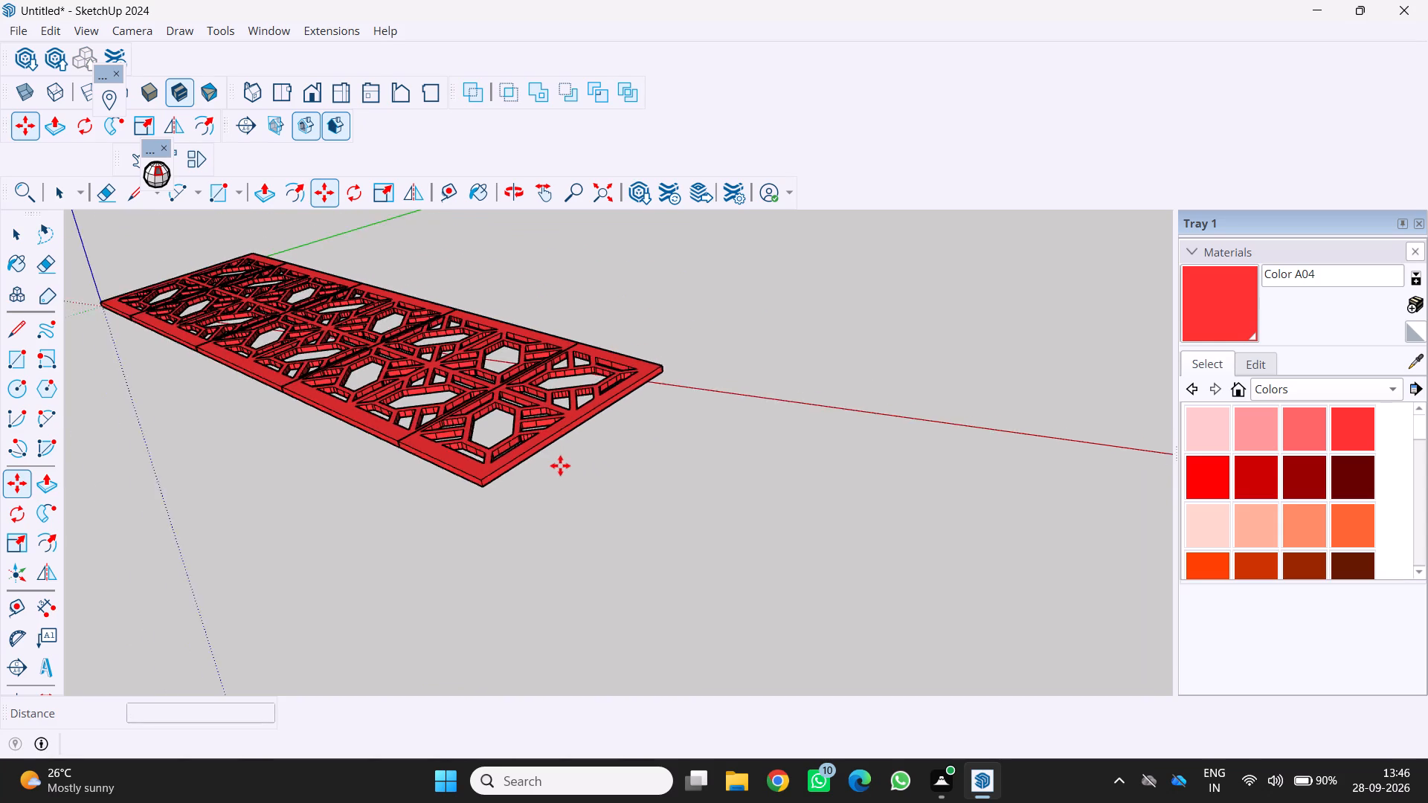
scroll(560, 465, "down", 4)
Rotate the panel flat on the ground about its outer front corner by about 20.5 degrees, bringing its long side closer to the red axis.
key("space")
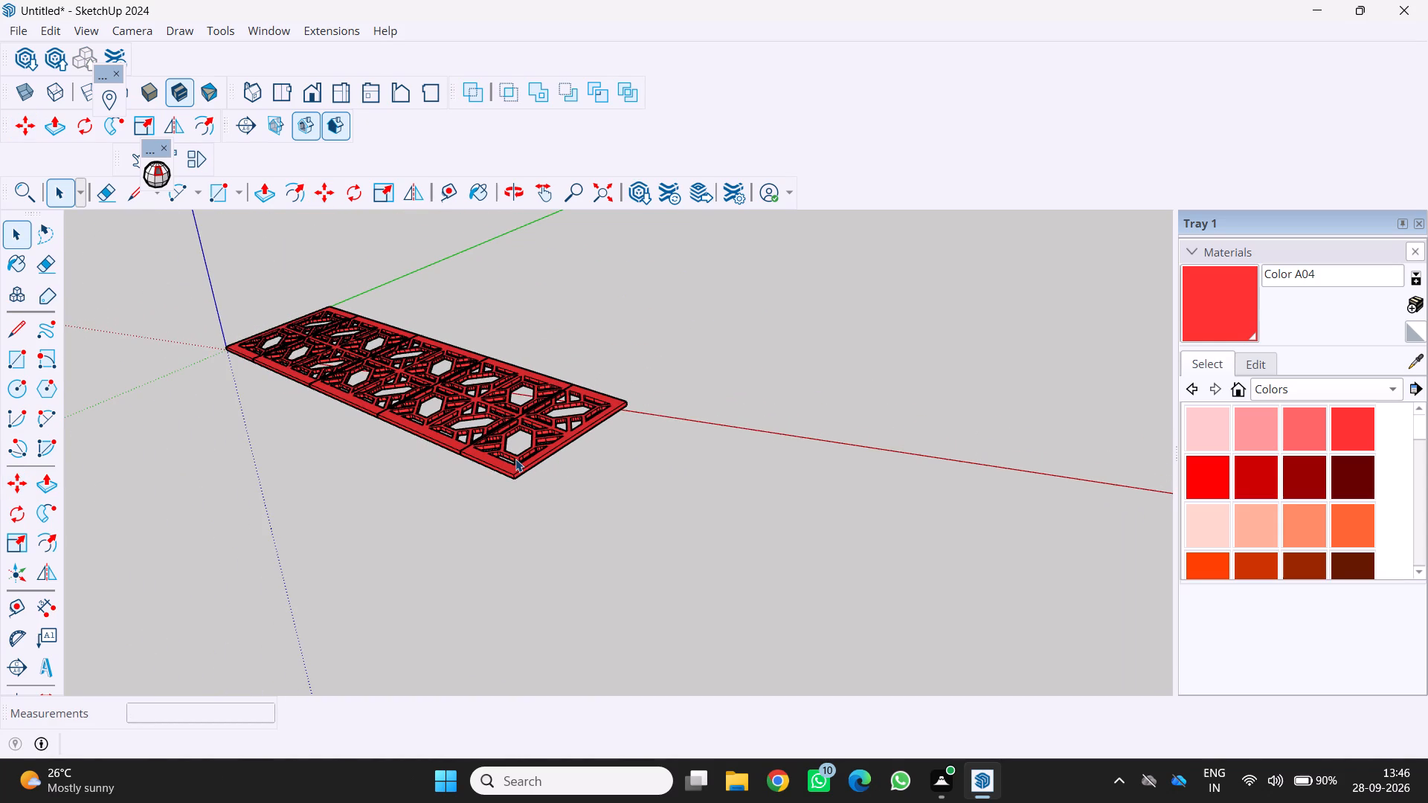
key("q")
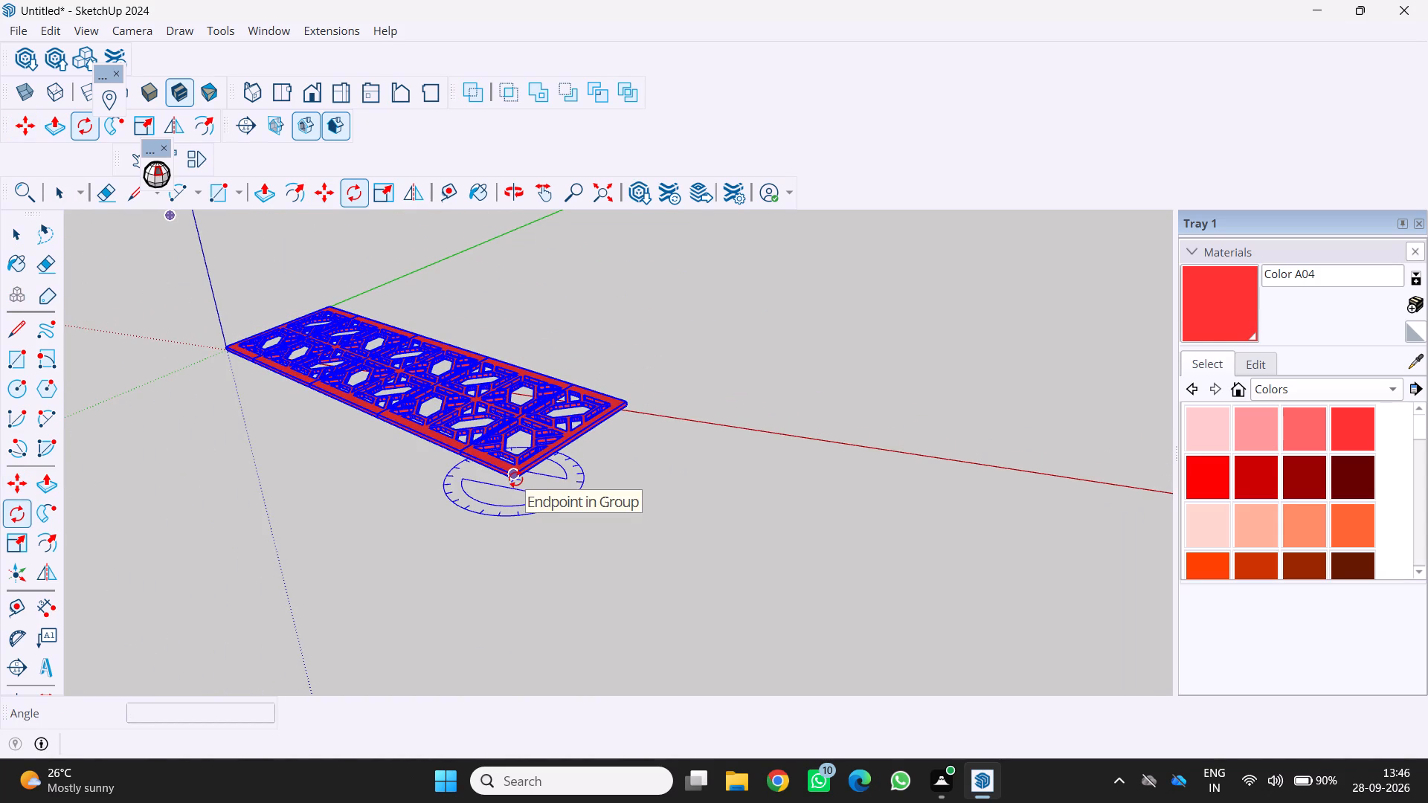
left_click(515, 479)
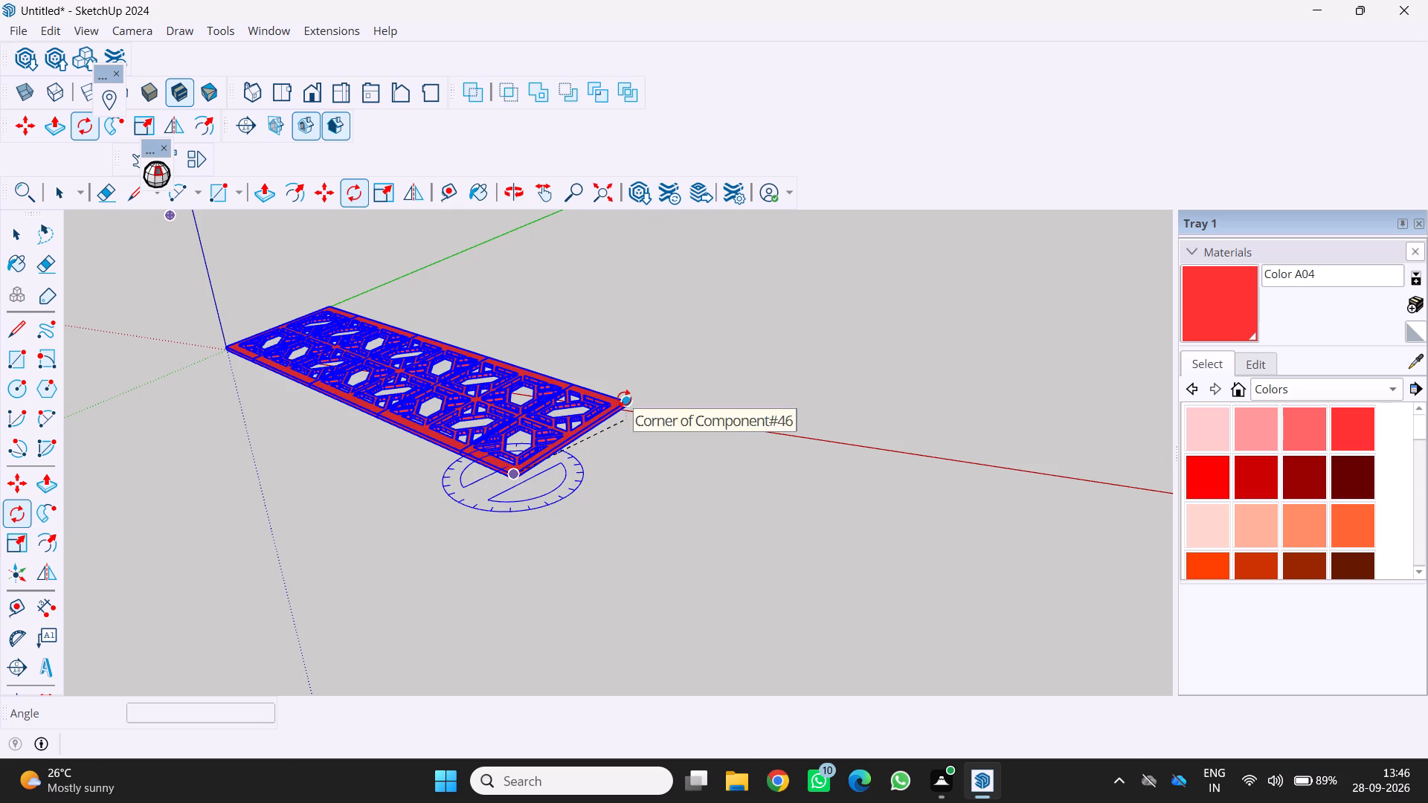
left_click(624, 399)
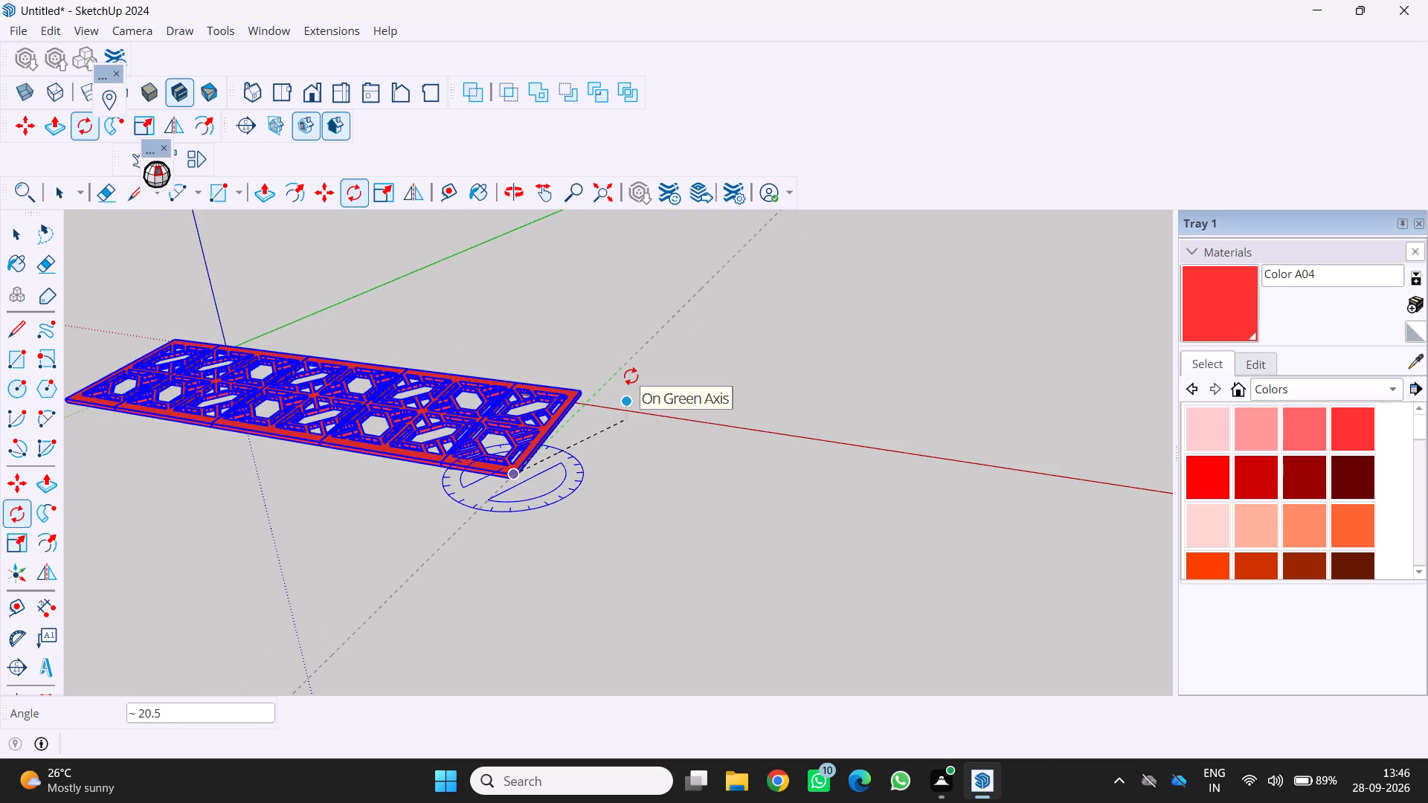
left_click(591, 410)
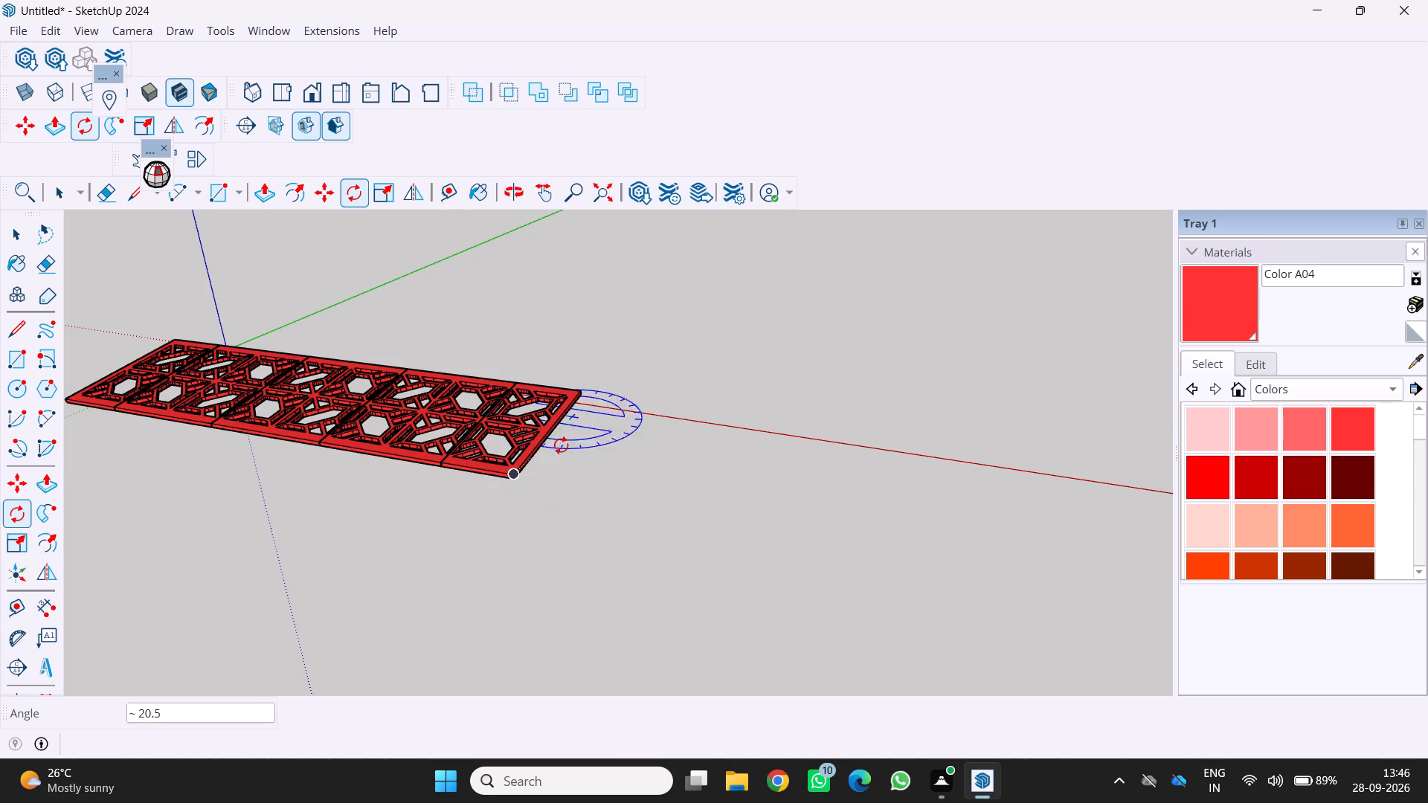
Move the rotated panel by its front corner nearest the figure about 1' 10 3/8" to the origin.
scroll(464, 519, "up", 3)
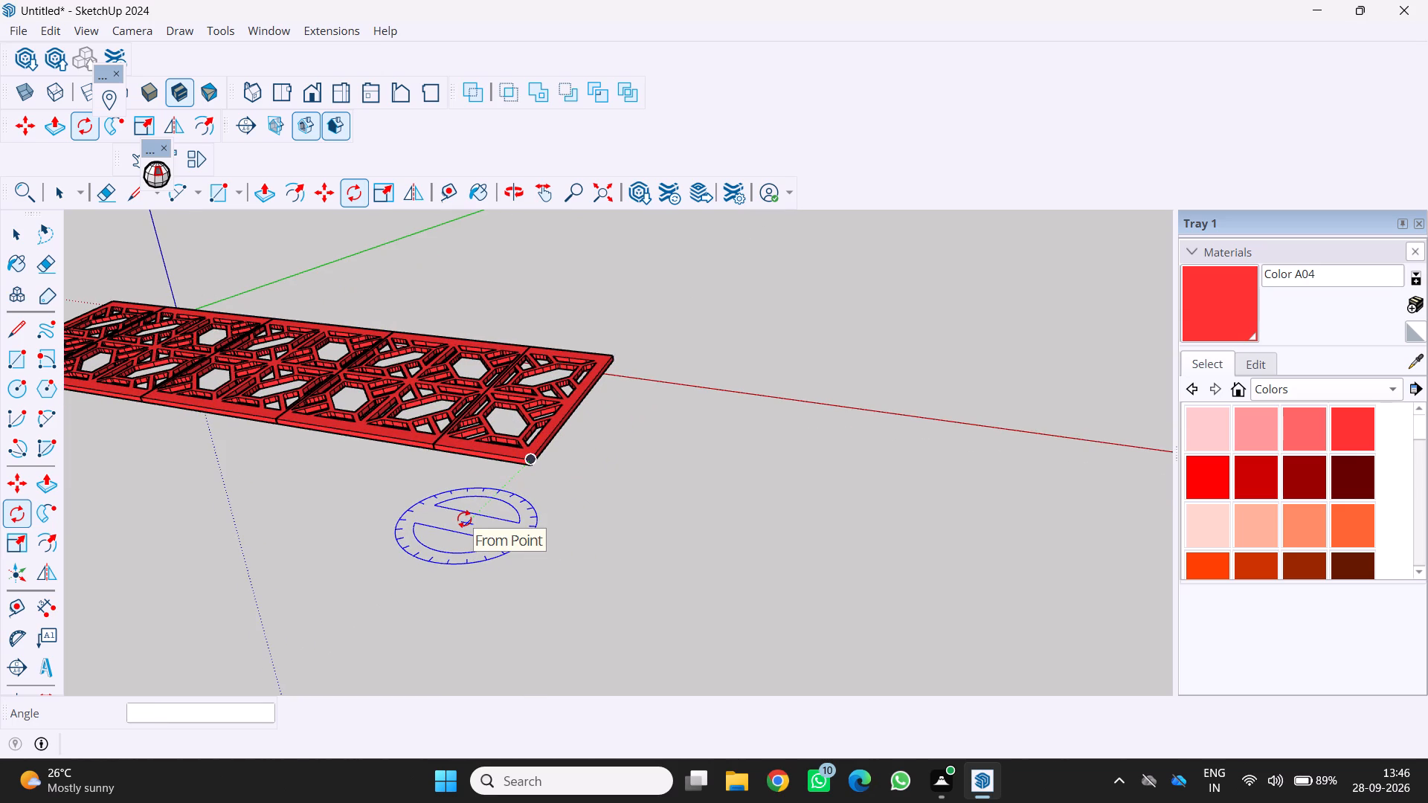
key("m")
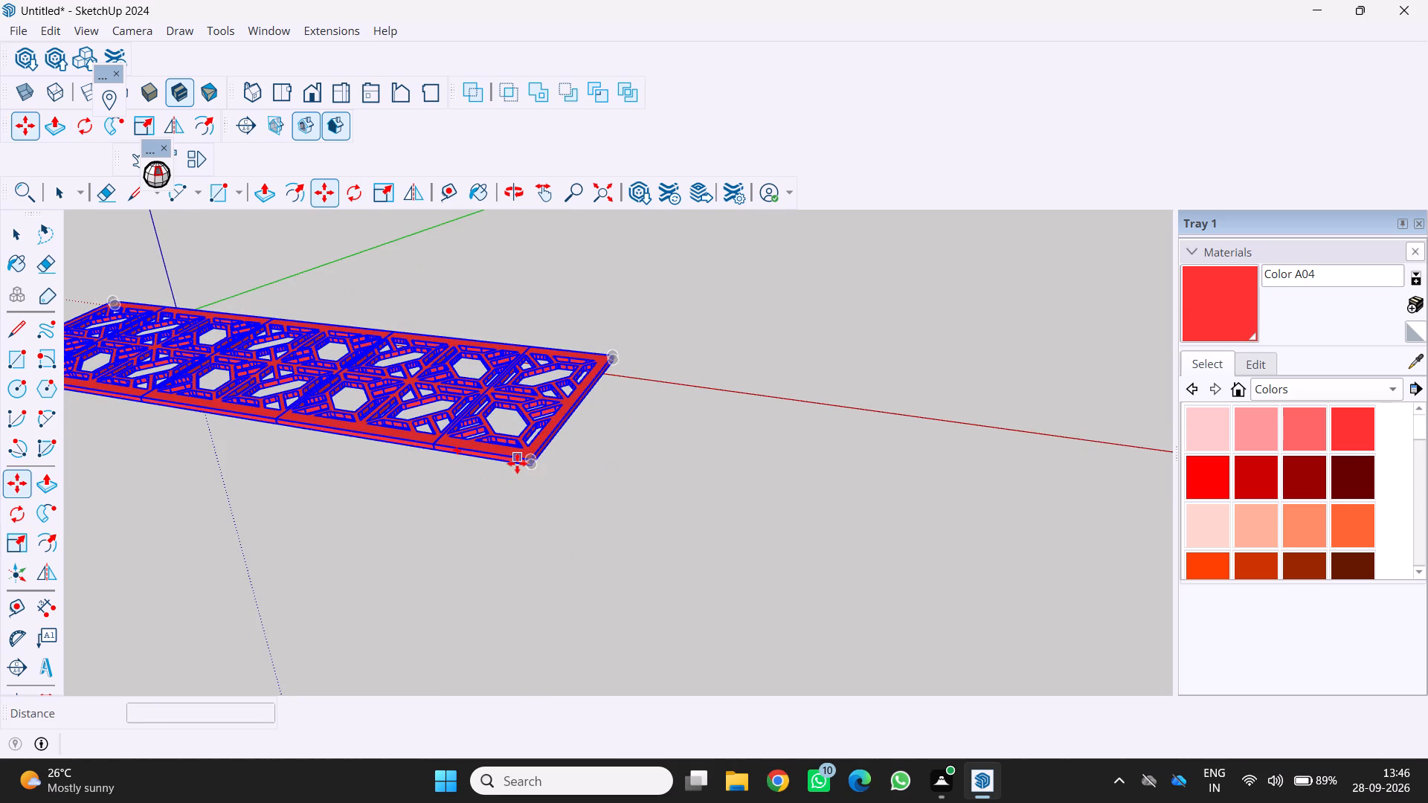
scroll(517, 462, "up", 1, "shift")
middle_click_drag(517, 462, 903, 475, "shift")
middle_click_drag(546, 474, 878, 492, "shift")
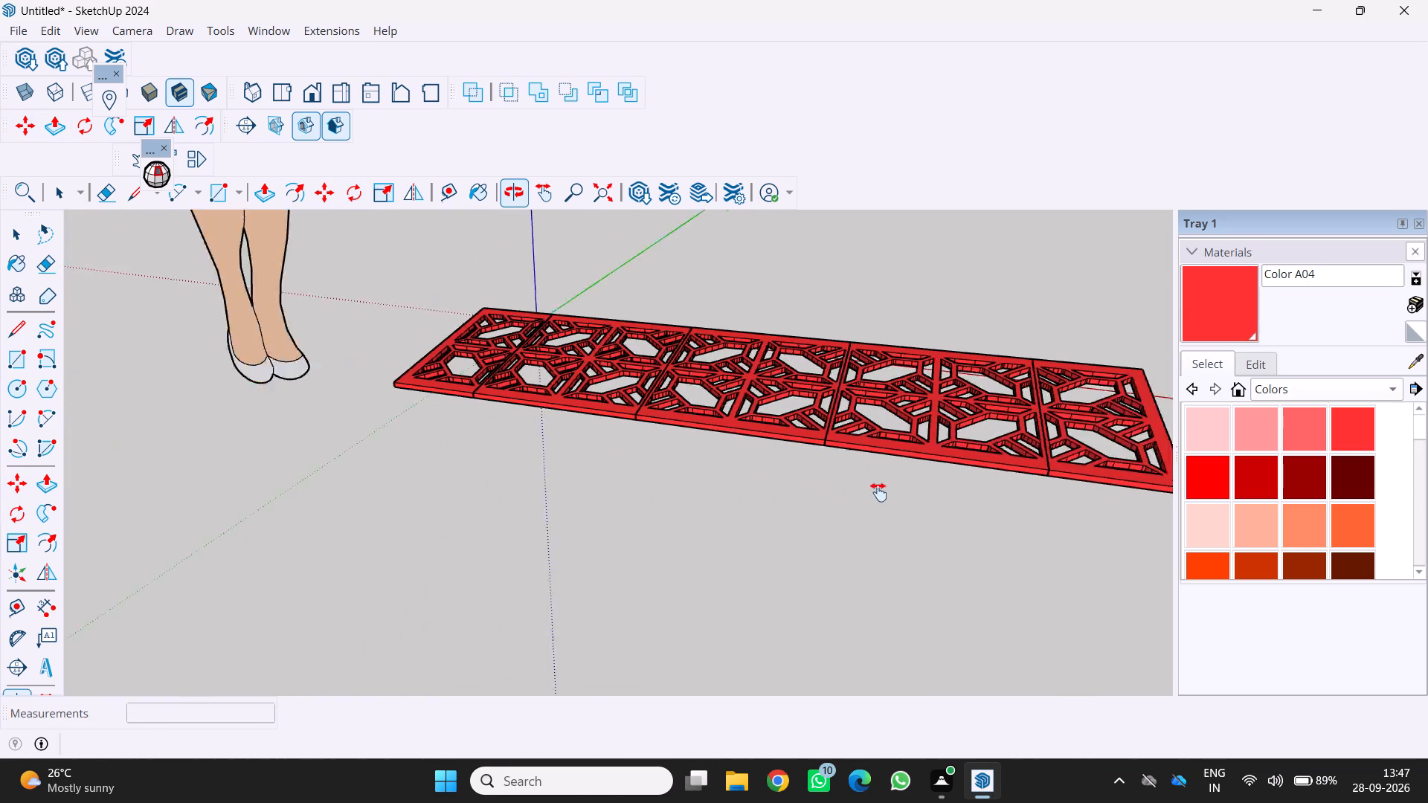
middle_click_drag(878, 492, 882, 492, "shift")
scroll(519, 432, "up", 3)
scroll(466, 406, "up", 4)
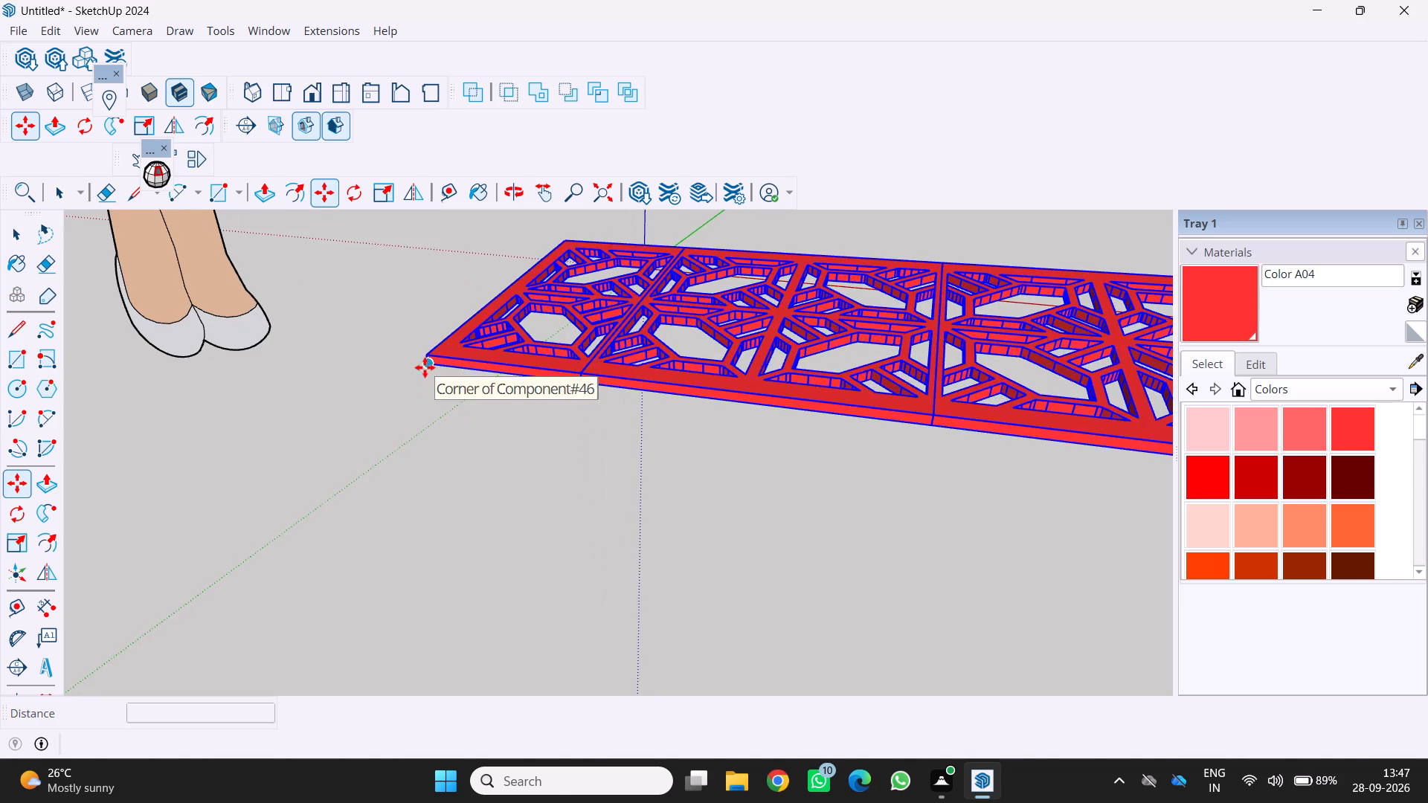
left_click(425, 367)
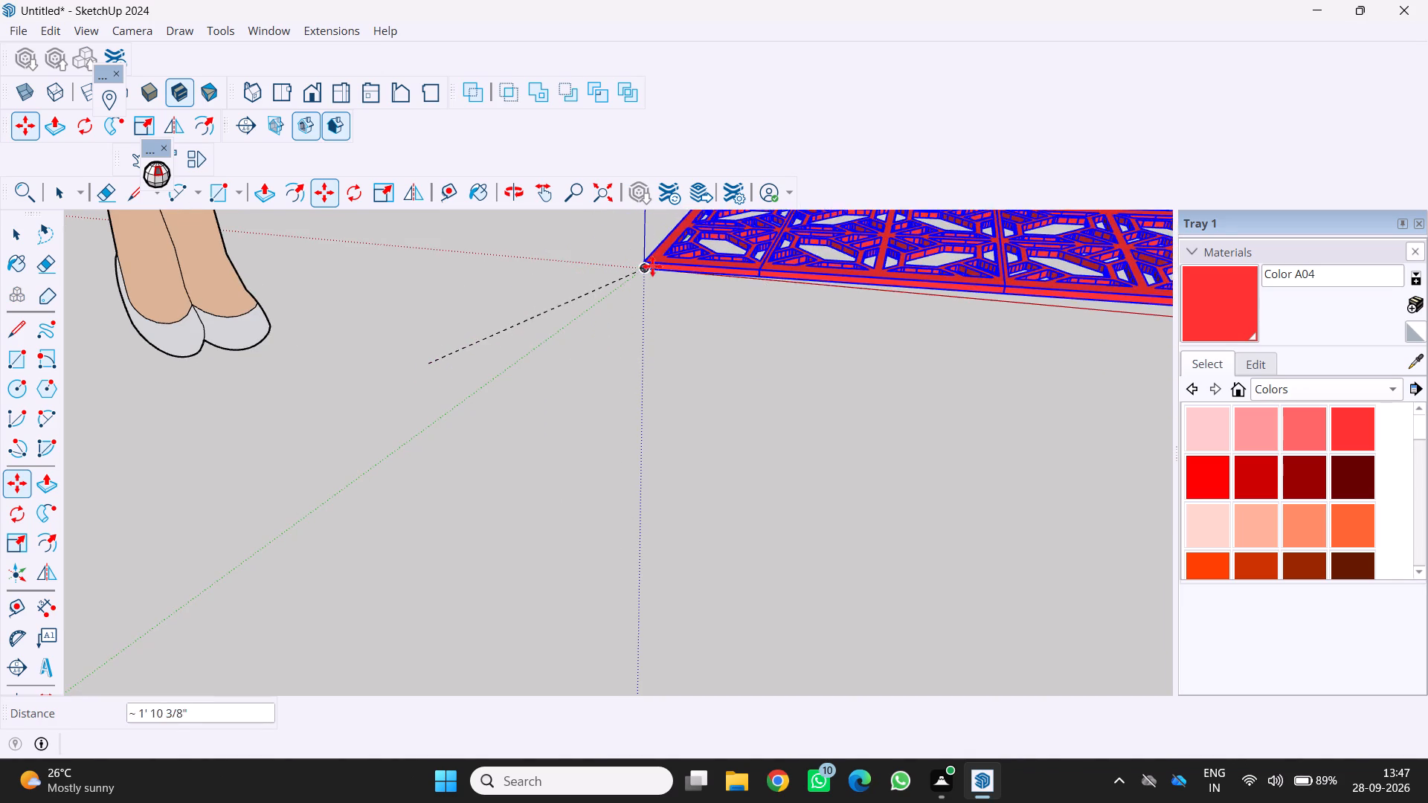
left_click(647, 265)
Move the panel by the bottom endpoint of its front corner about 15/16" exactly onto the origin.
scroll(657, 308, "down", 3)
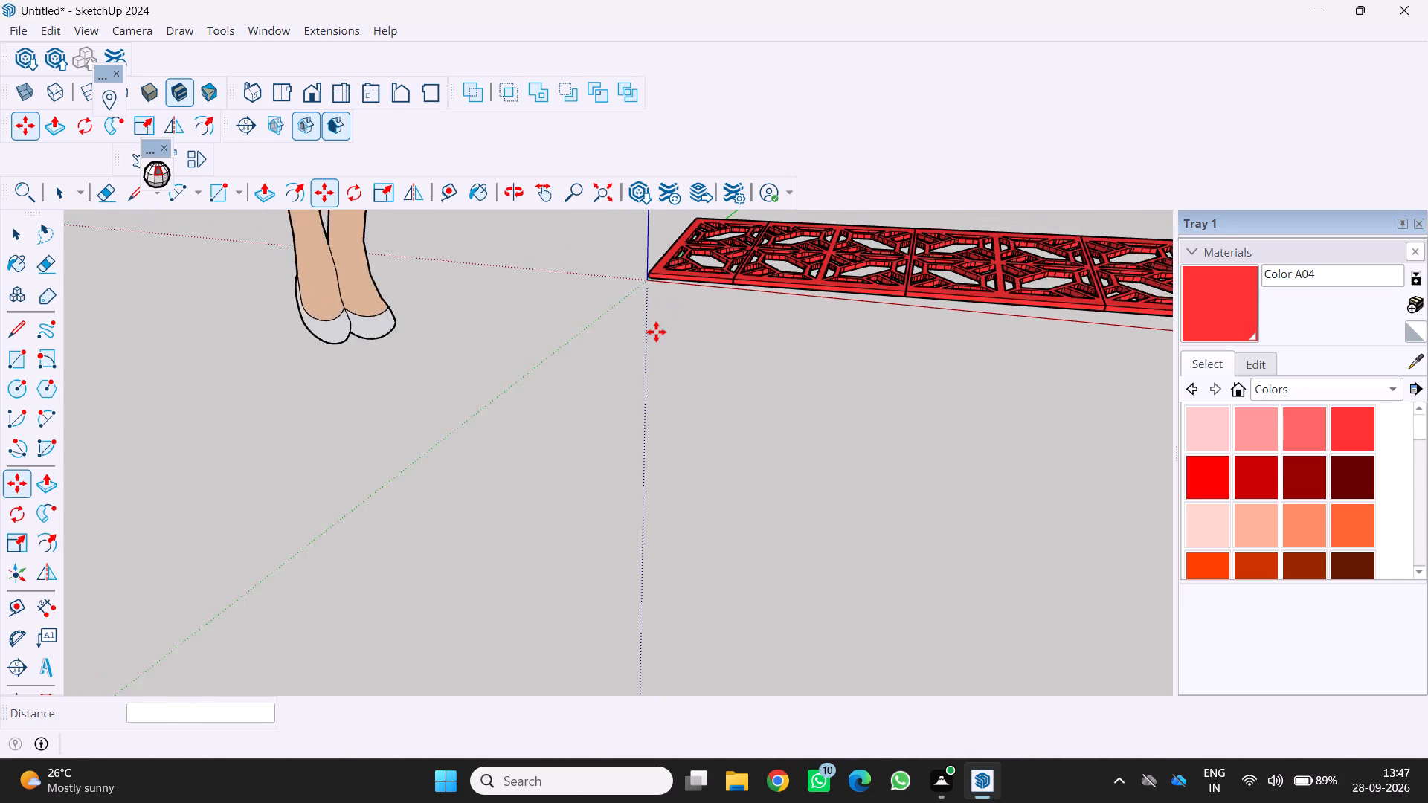
scroll(656, 332, "down", 2)
scroll(650, 320, "up", 7)
middle_click_drag(621, 345, 628, 354)
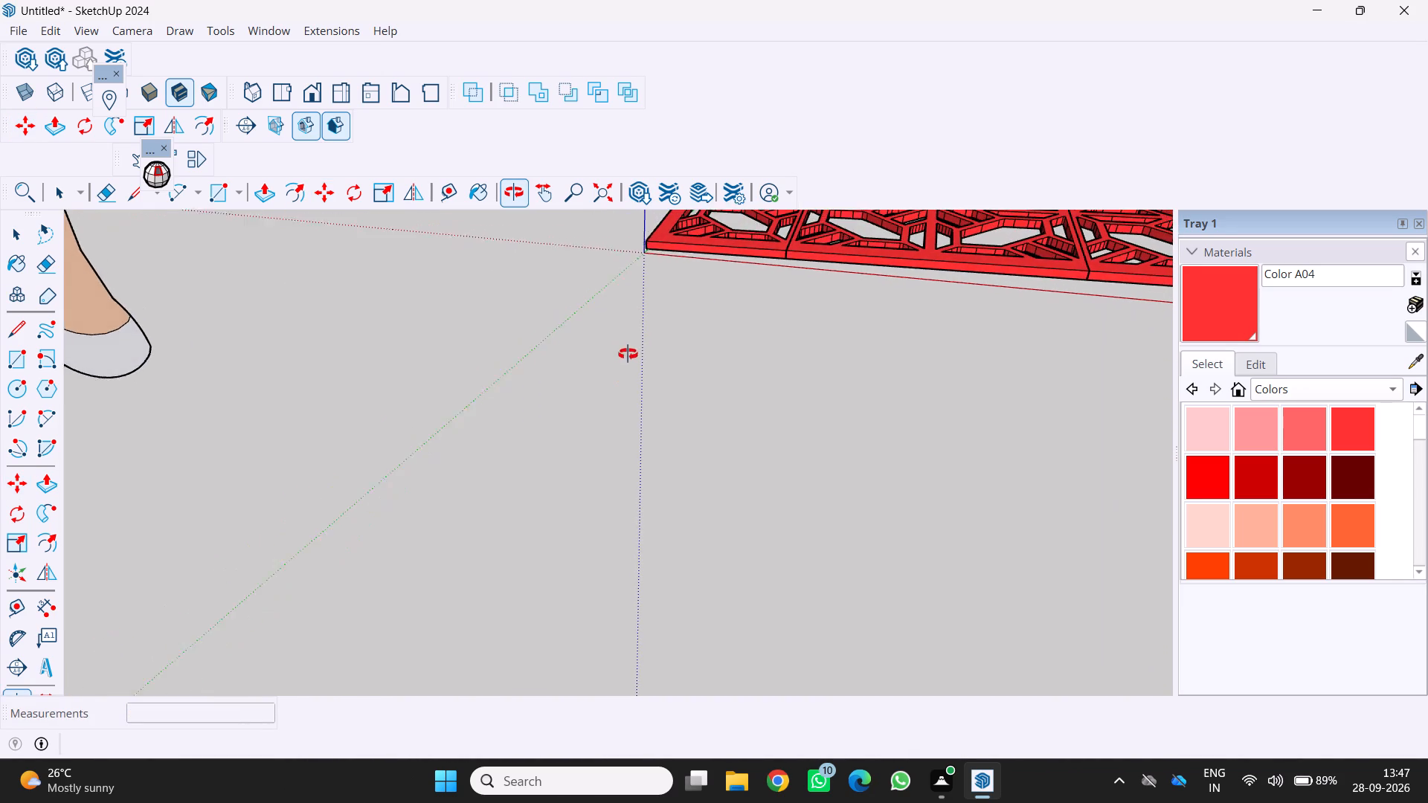
middle_click_drag(628, 354, 628, 349)
middle_click_drag(628, 332, 582, 510, "shift")
scroll(580, 483, "up", 11)
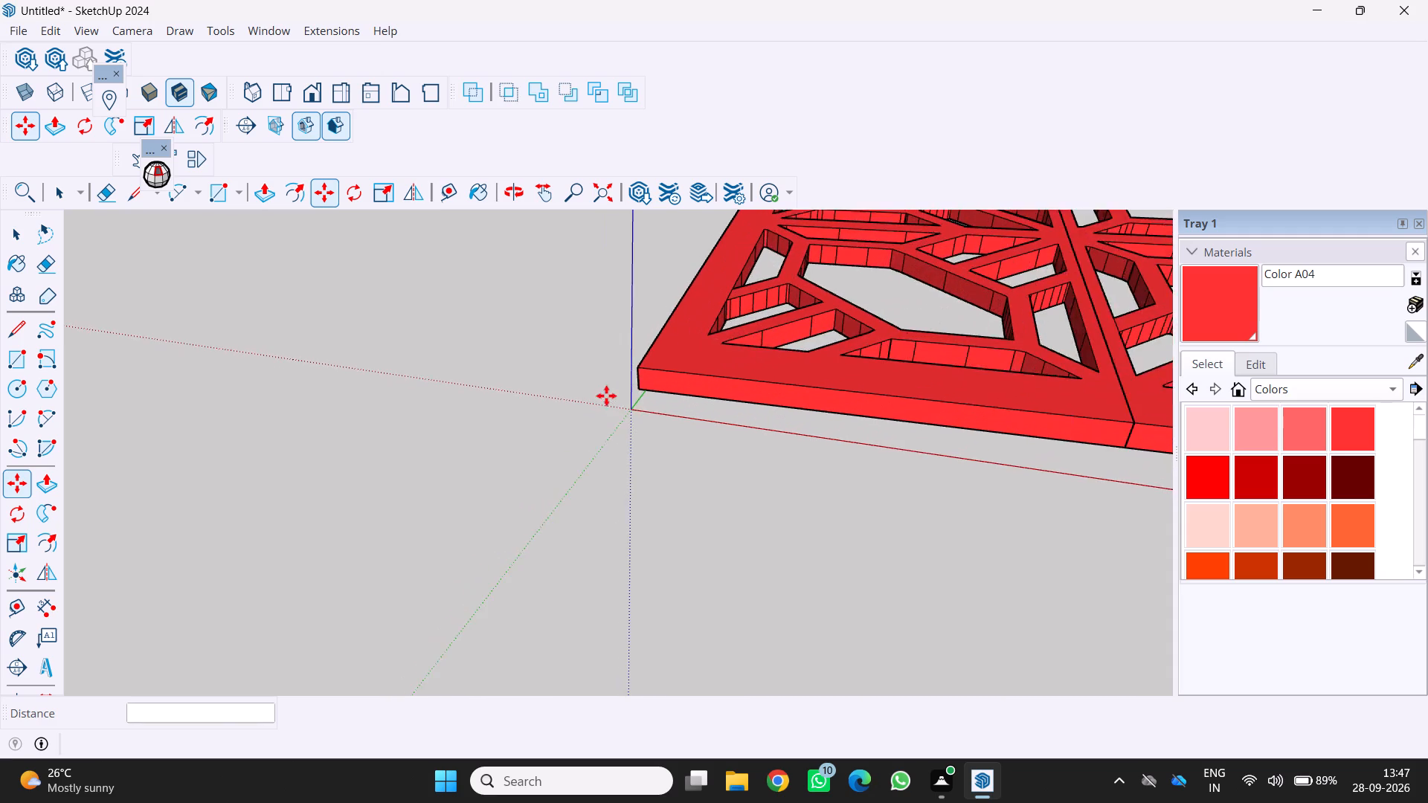
scroll(606, 396, "up", 7)
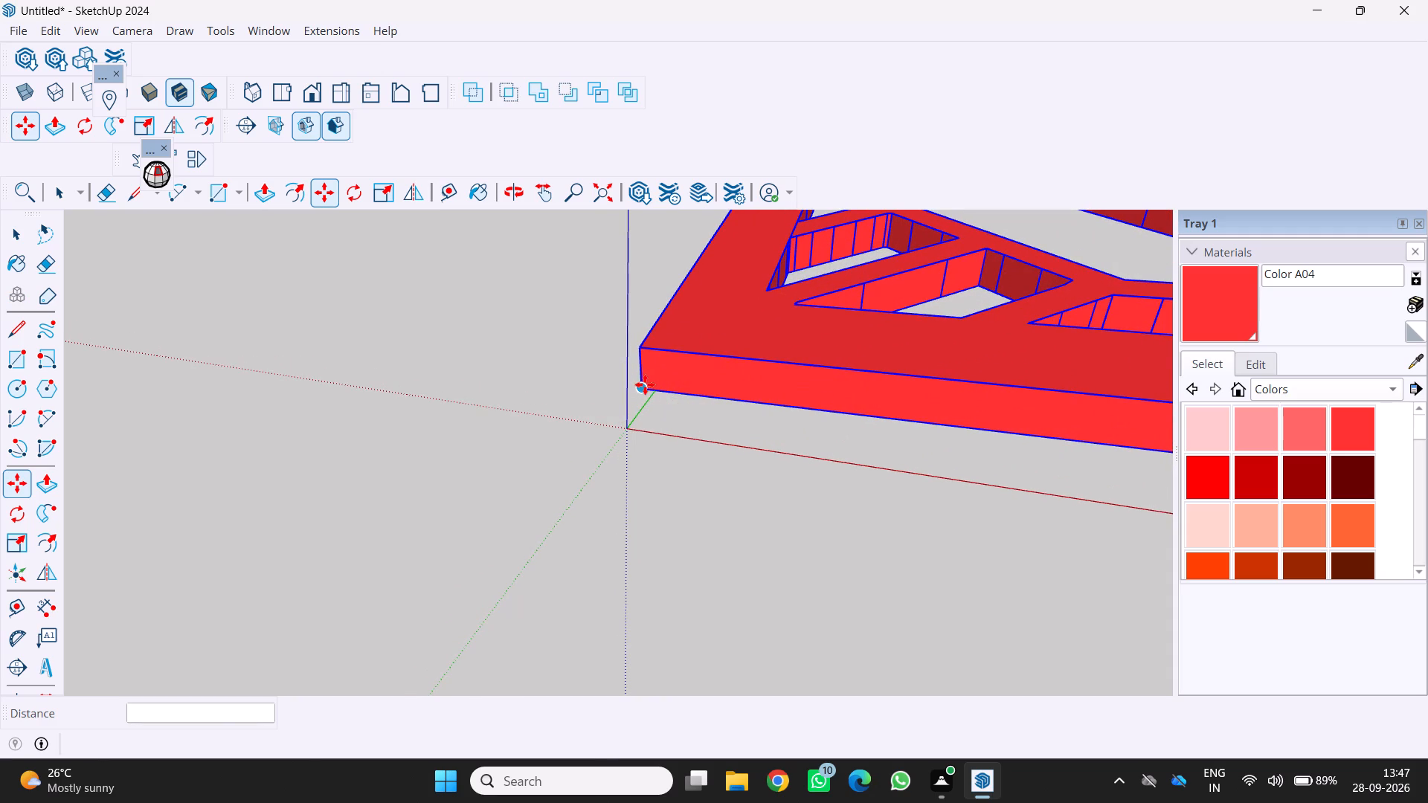
left_click(645, 384)
left_click(629, 424)
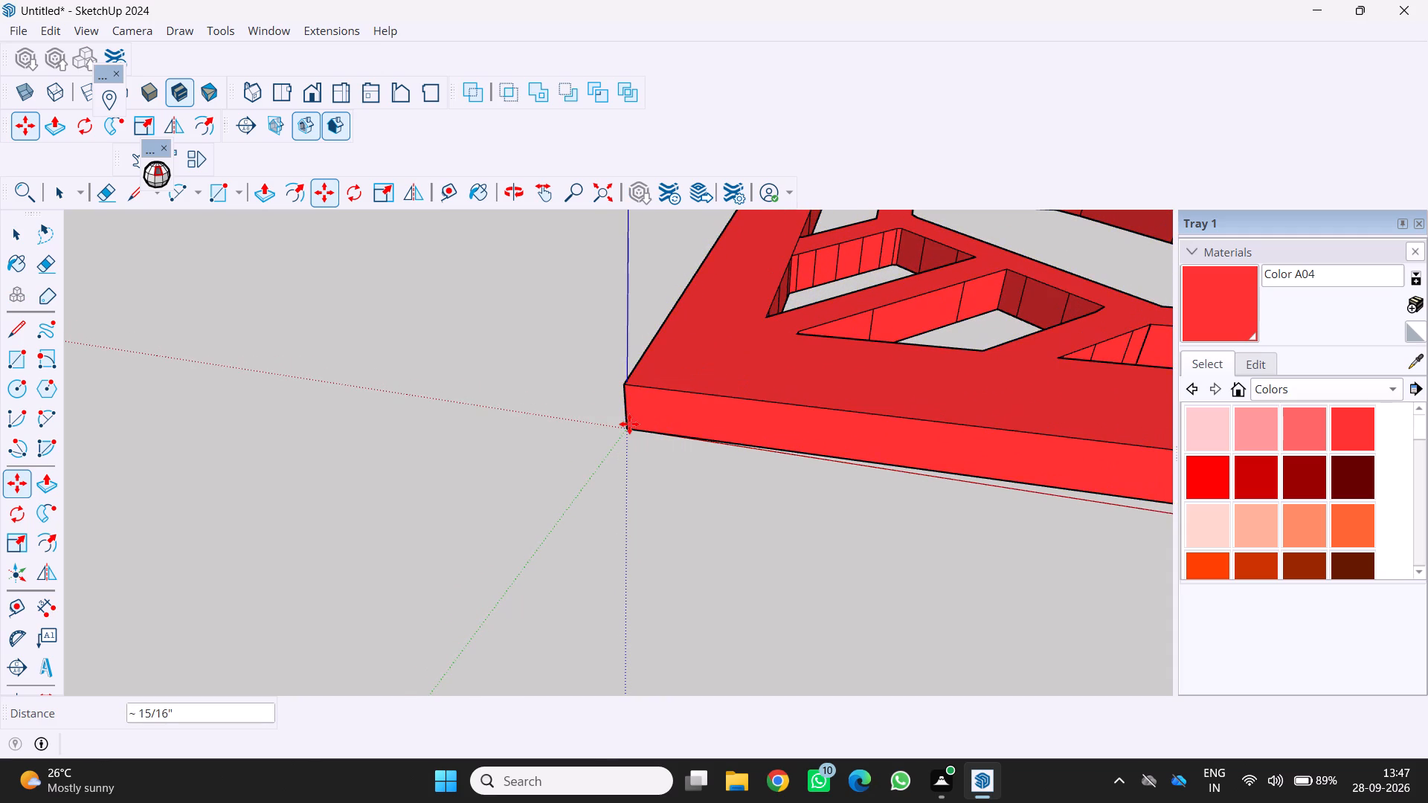
scroll(628, 436, "down", 20)
scroll(628, 436, "down", 4)
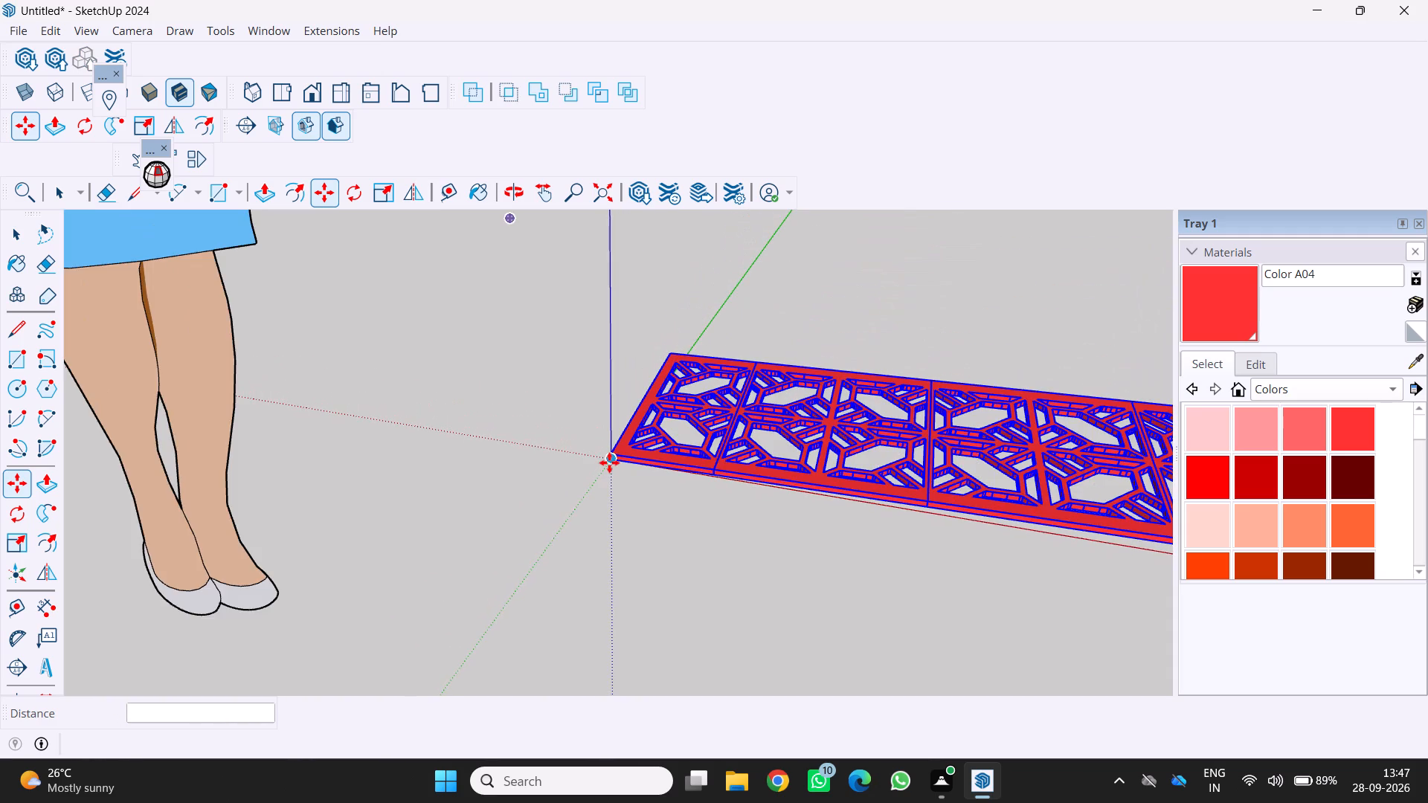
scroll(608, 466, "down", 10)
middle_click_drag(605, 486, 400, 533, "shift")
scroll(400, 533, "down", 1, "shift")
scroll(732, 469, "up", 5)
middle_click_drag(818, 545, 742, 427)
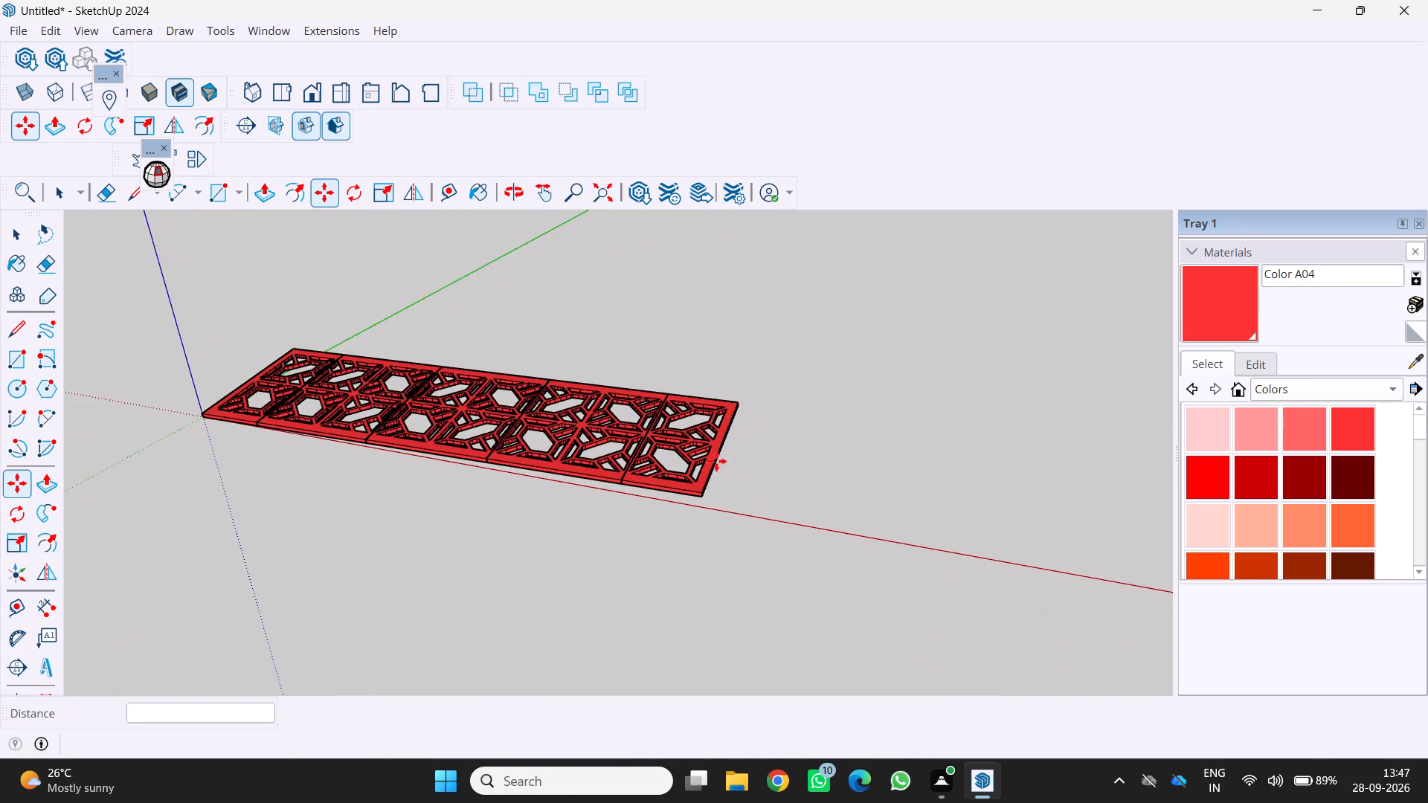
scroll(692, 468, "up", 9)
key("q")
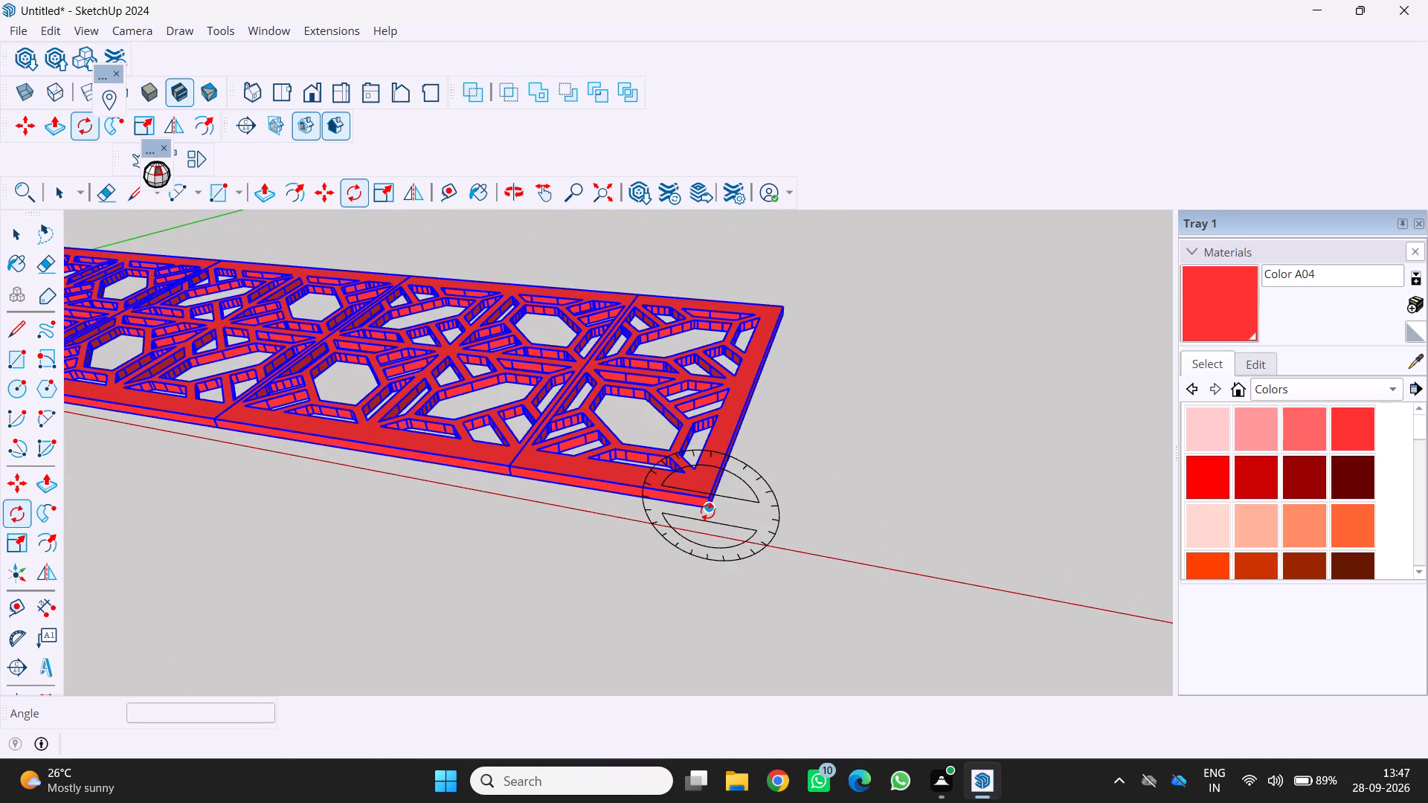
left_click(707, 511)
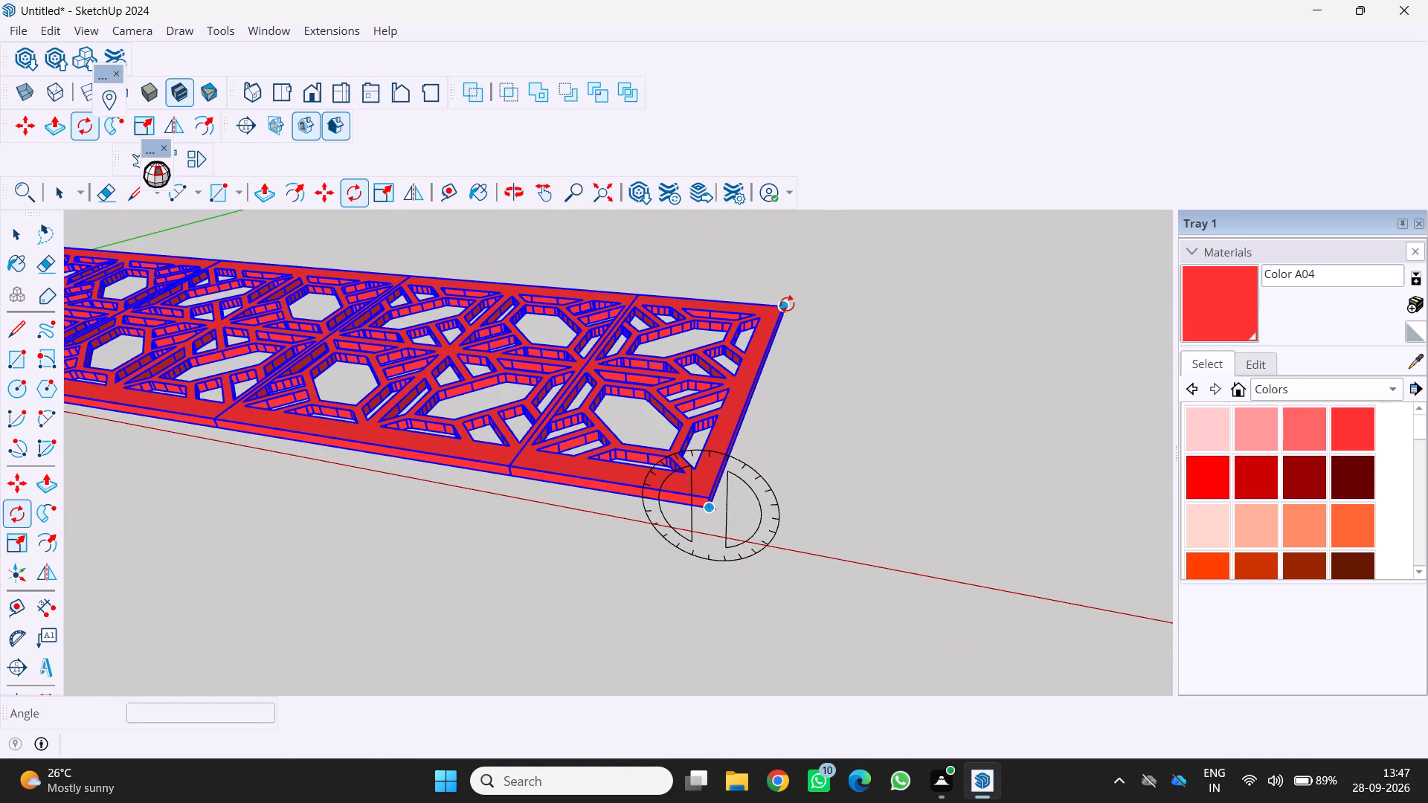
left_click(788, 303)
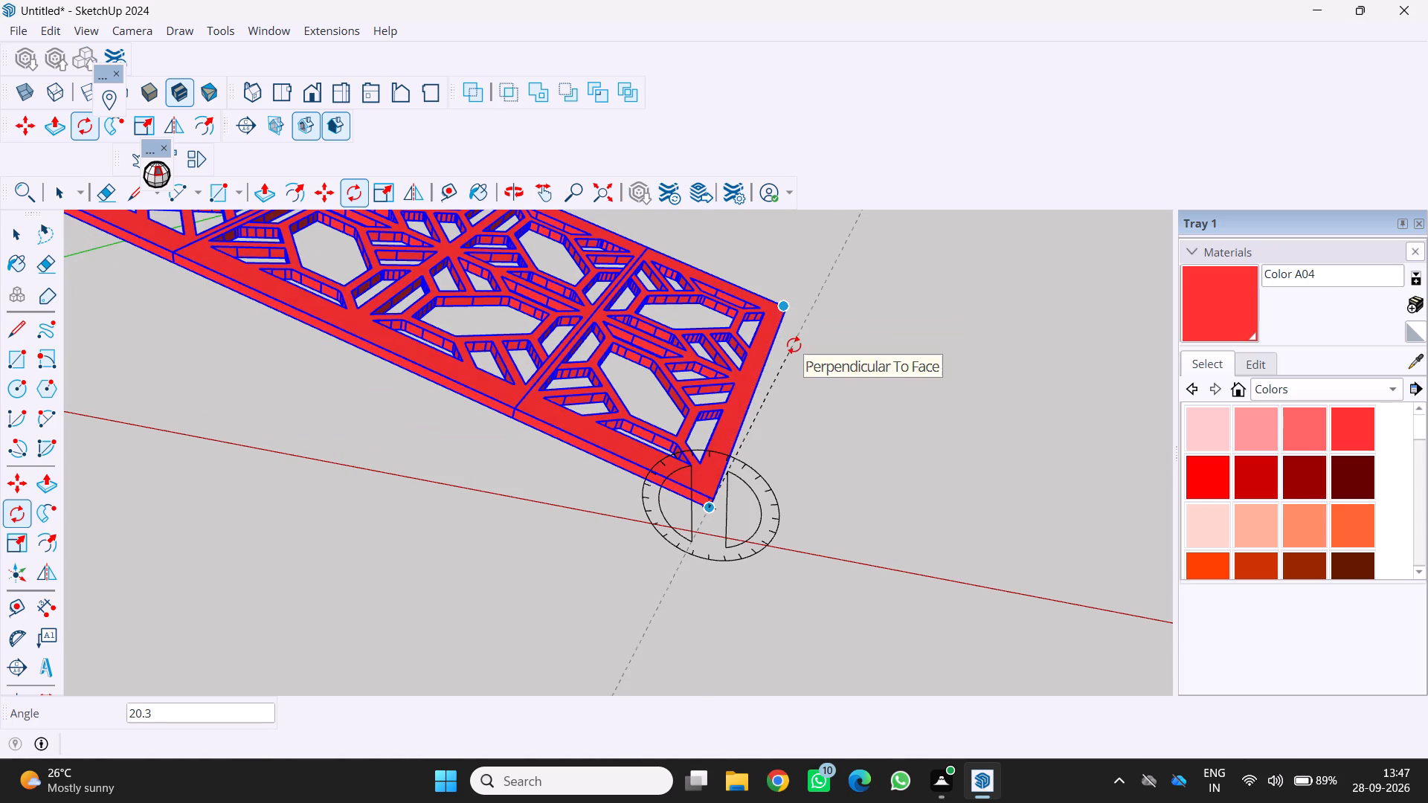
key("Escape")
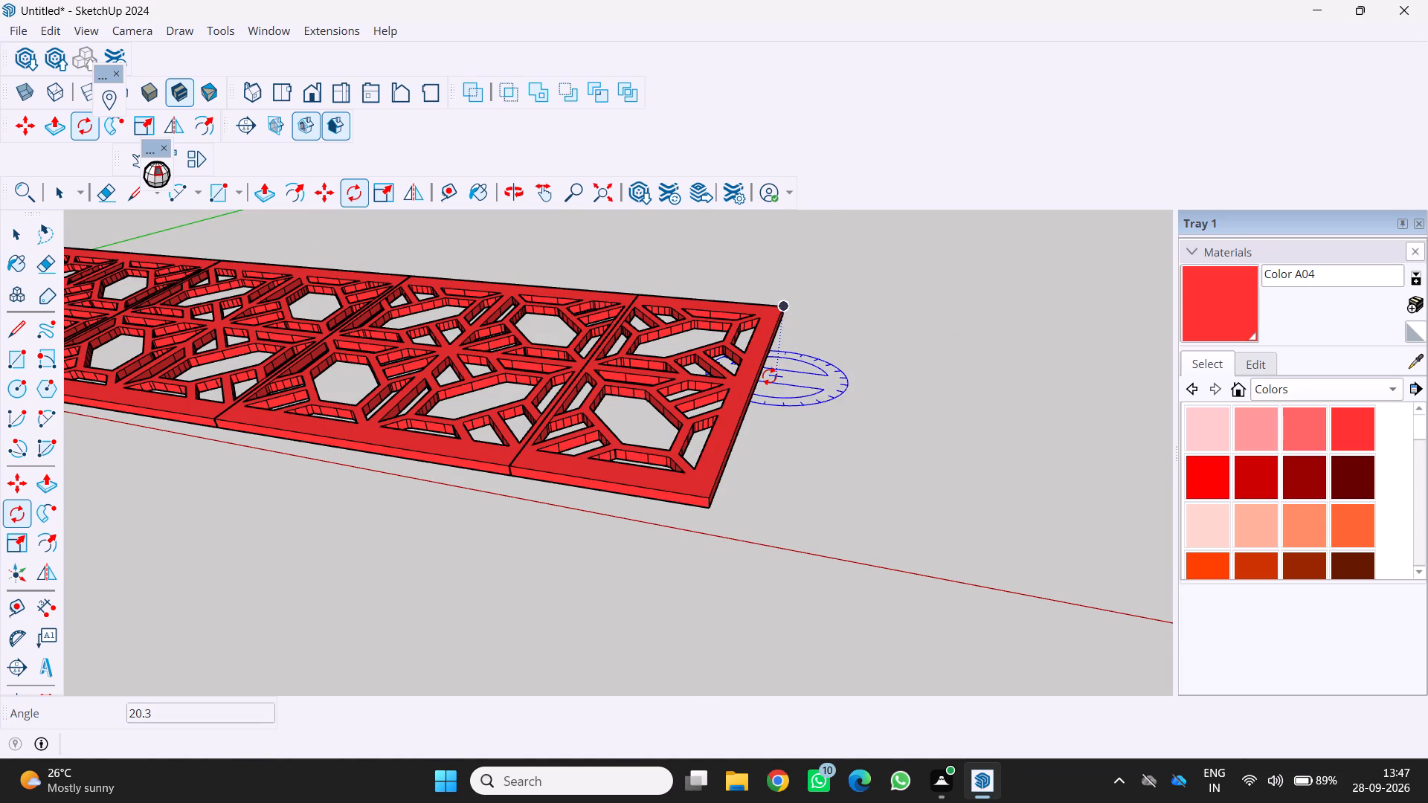
Rotate the panel about the red axis direction at its far front bottom corner by about 8.7 degrees, leveling its short edge along the green axis.
key("Right")
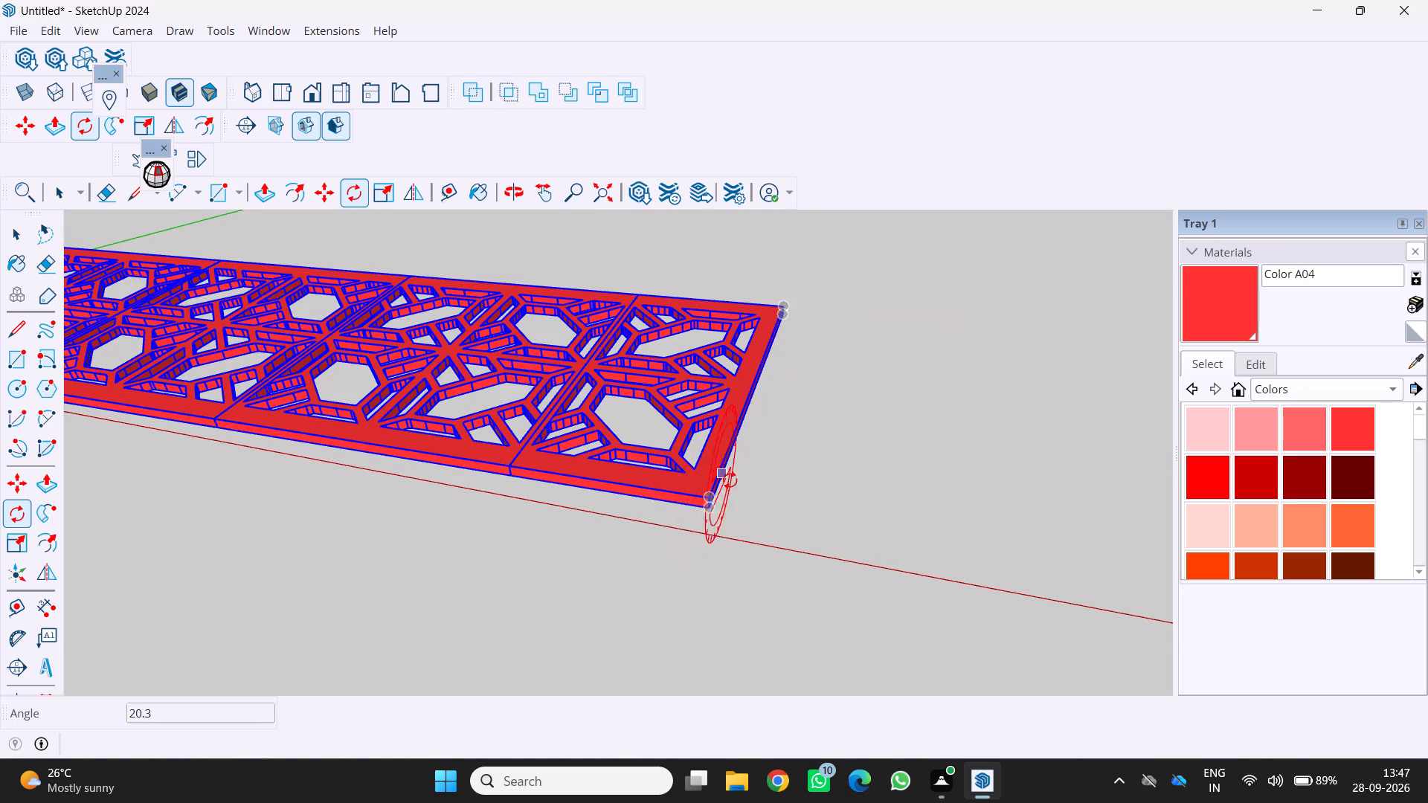
left_click(717, 503)
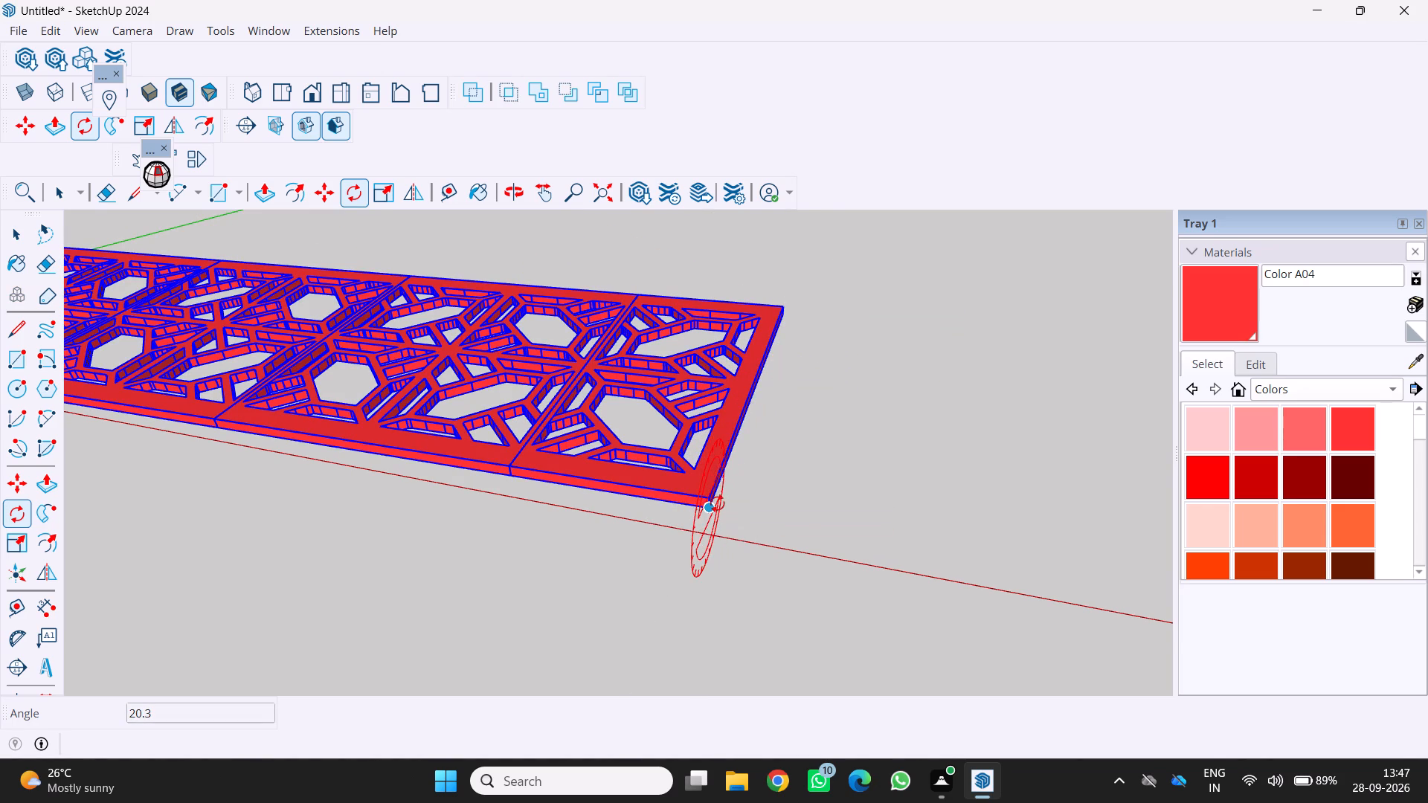
left_click(785, 312)
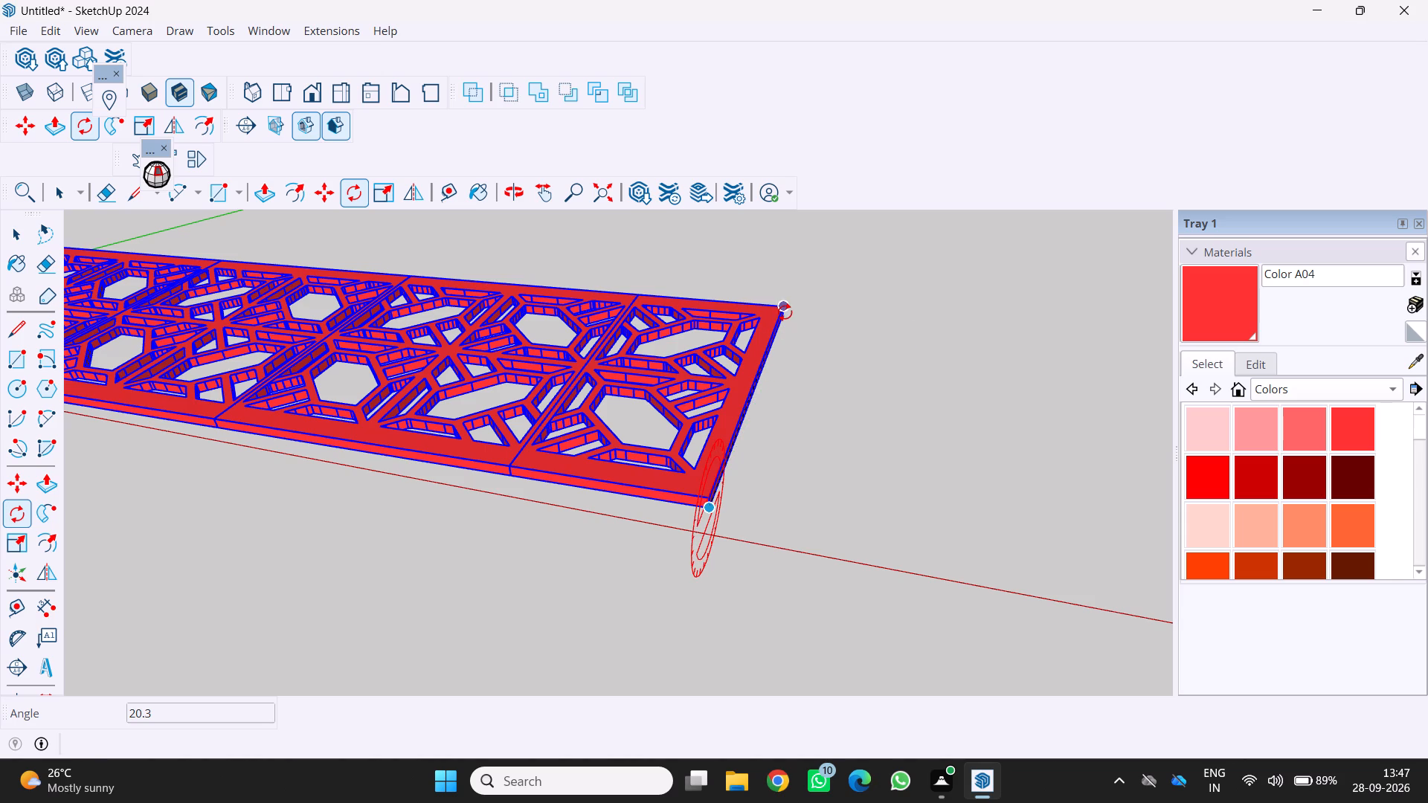
left_click(727, 462)
scroll(704, 541, "down", 9)
scroll(704, 540, "up", 4)
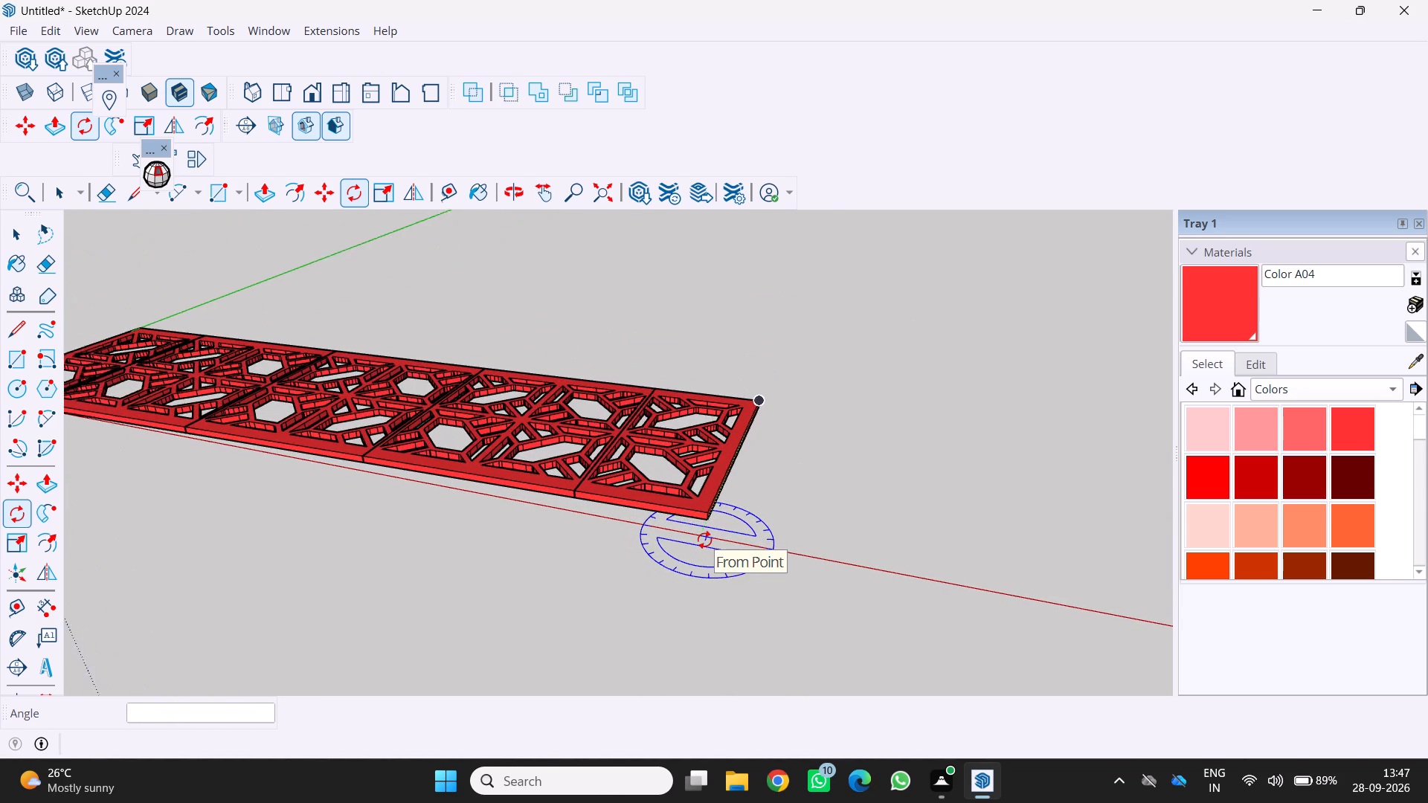
scroll(704, 540, "up", 1)
key("space")
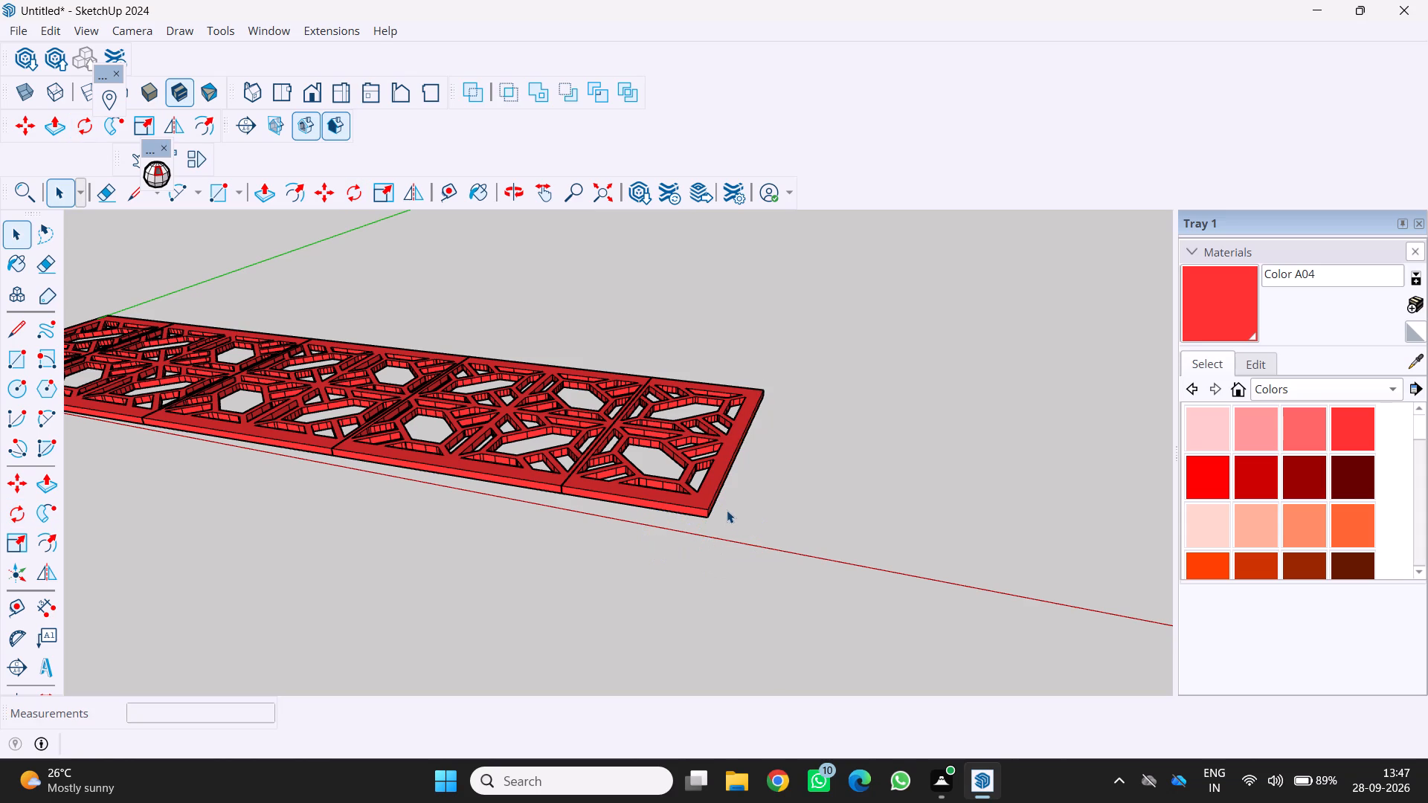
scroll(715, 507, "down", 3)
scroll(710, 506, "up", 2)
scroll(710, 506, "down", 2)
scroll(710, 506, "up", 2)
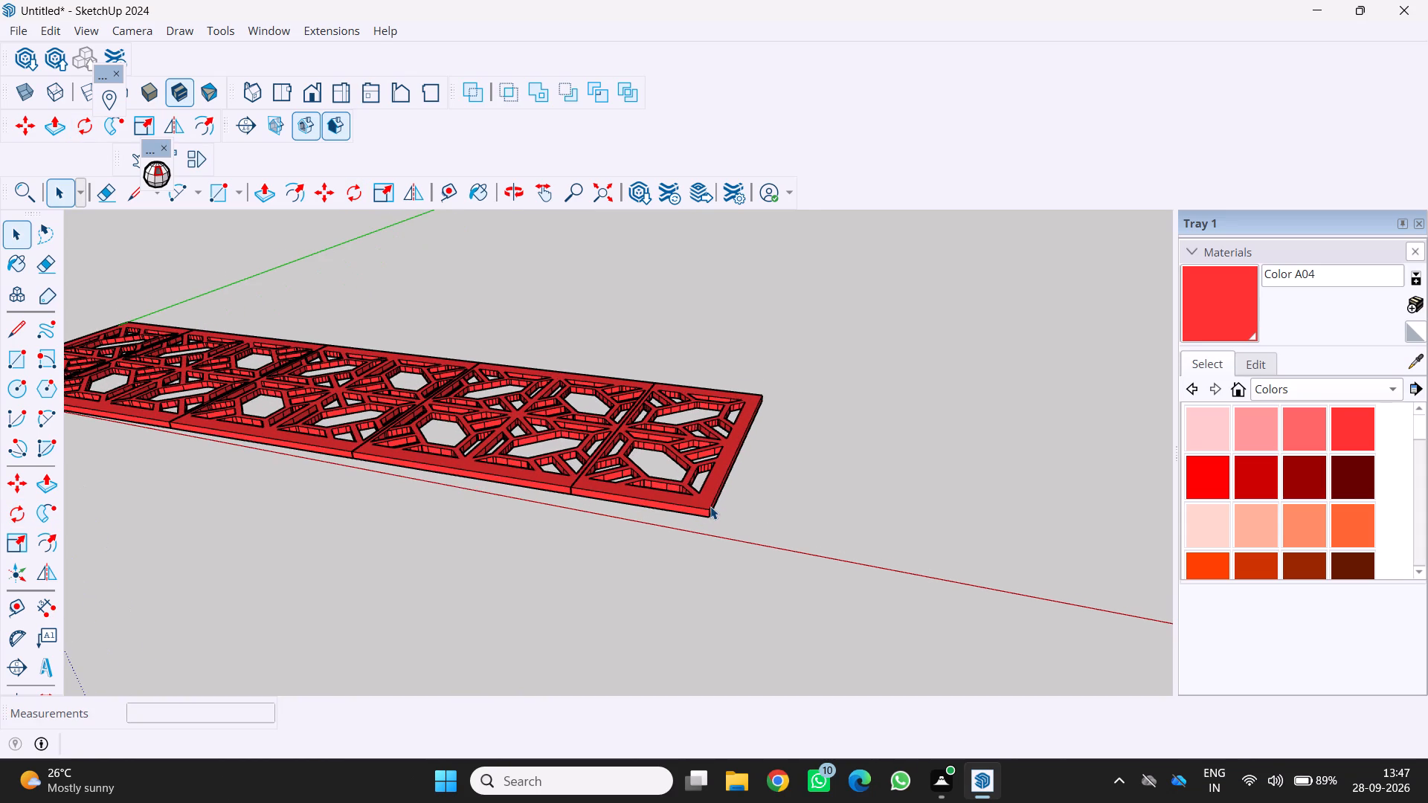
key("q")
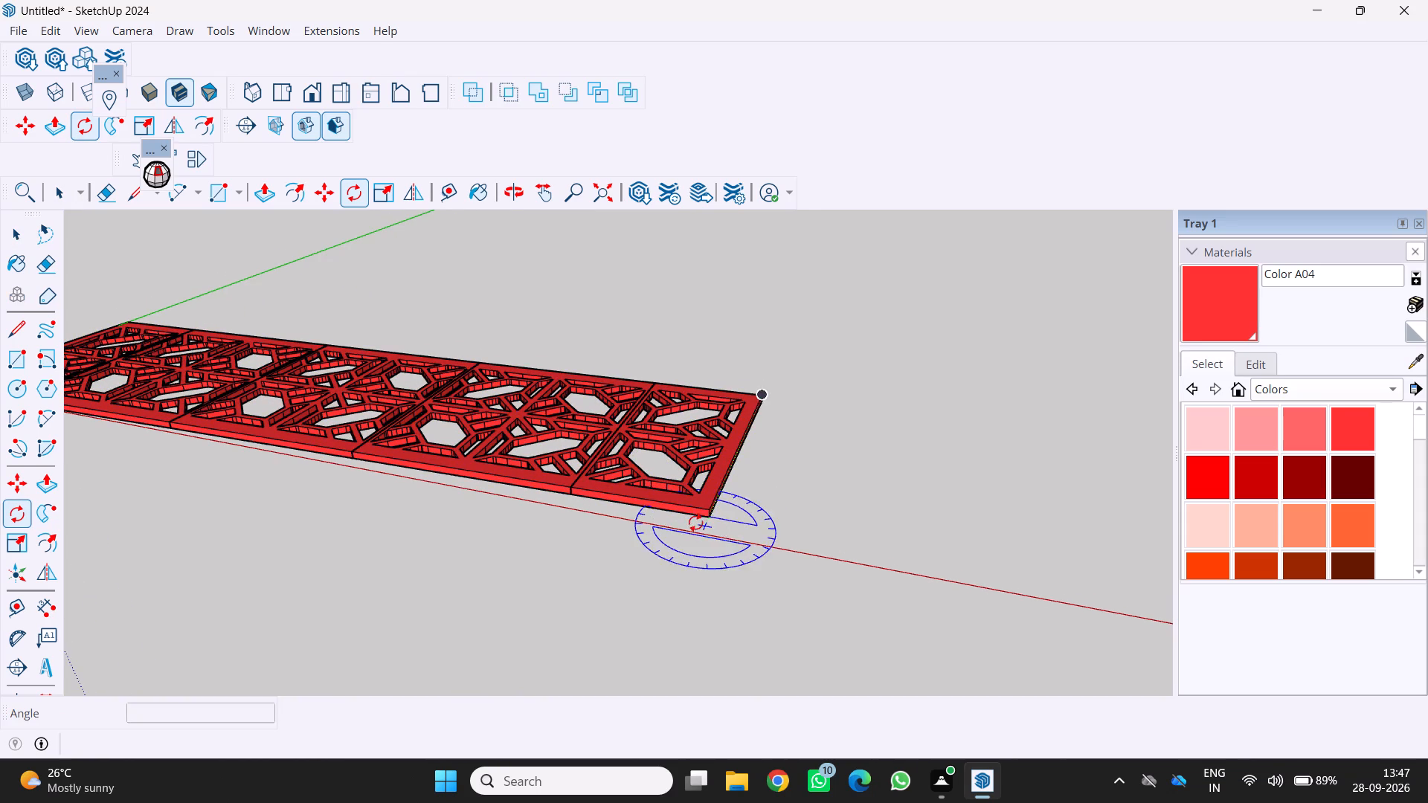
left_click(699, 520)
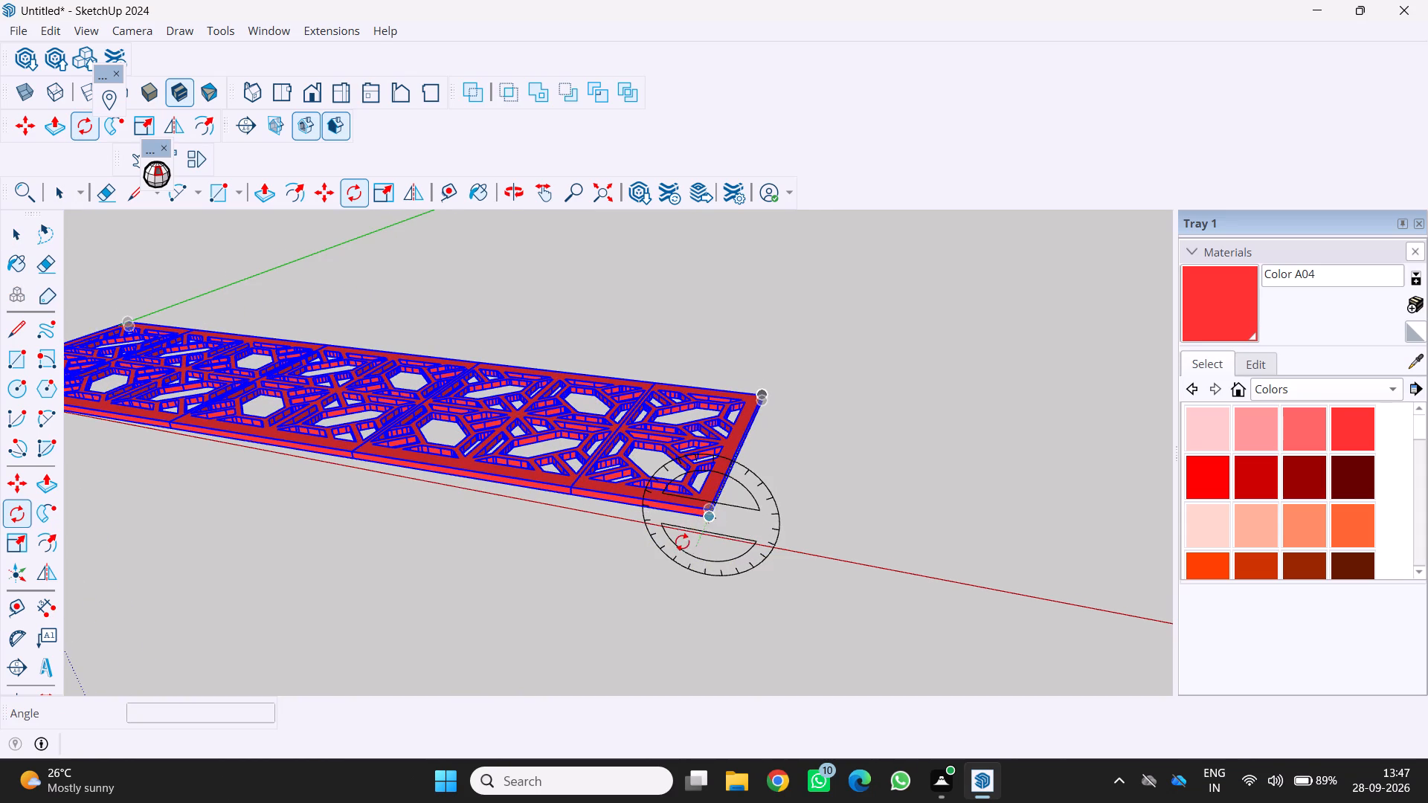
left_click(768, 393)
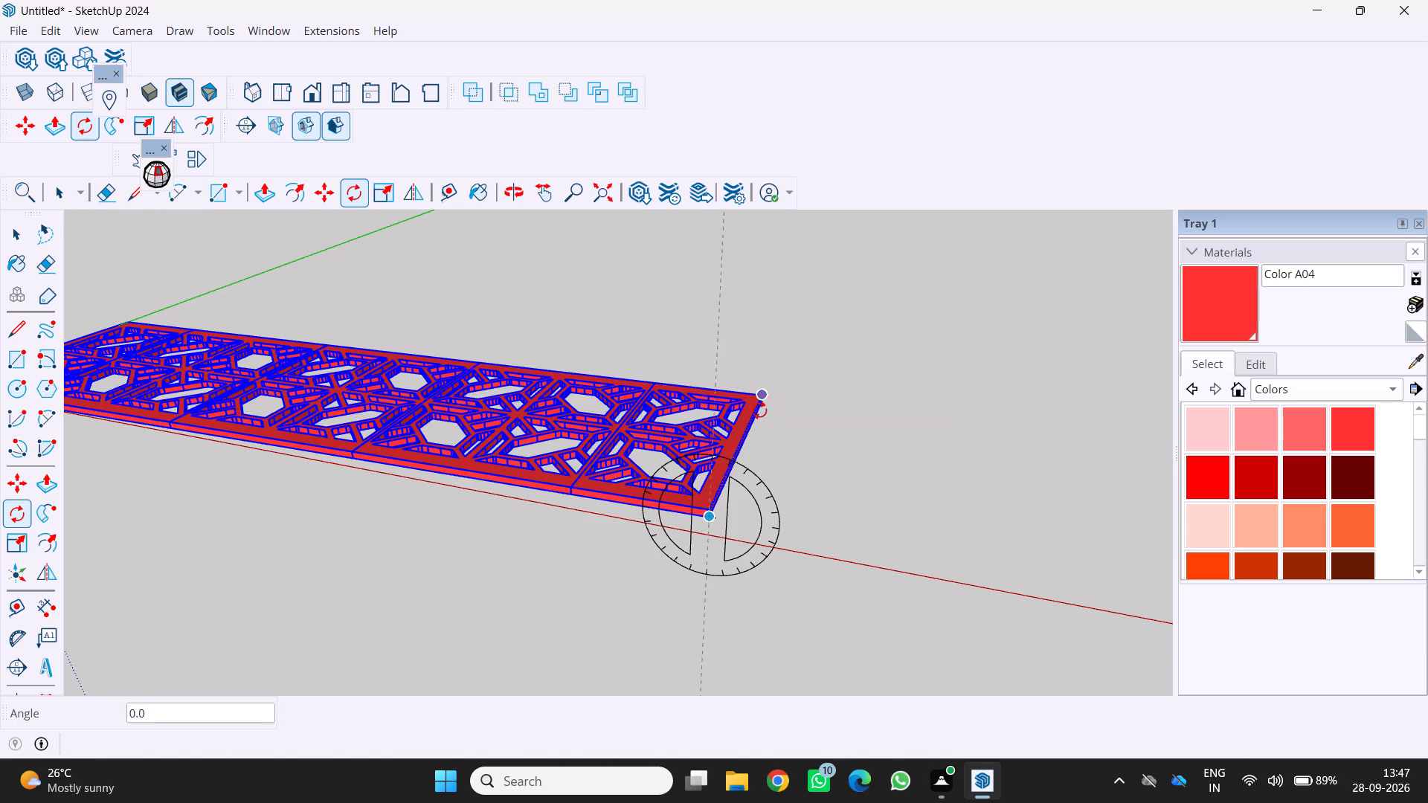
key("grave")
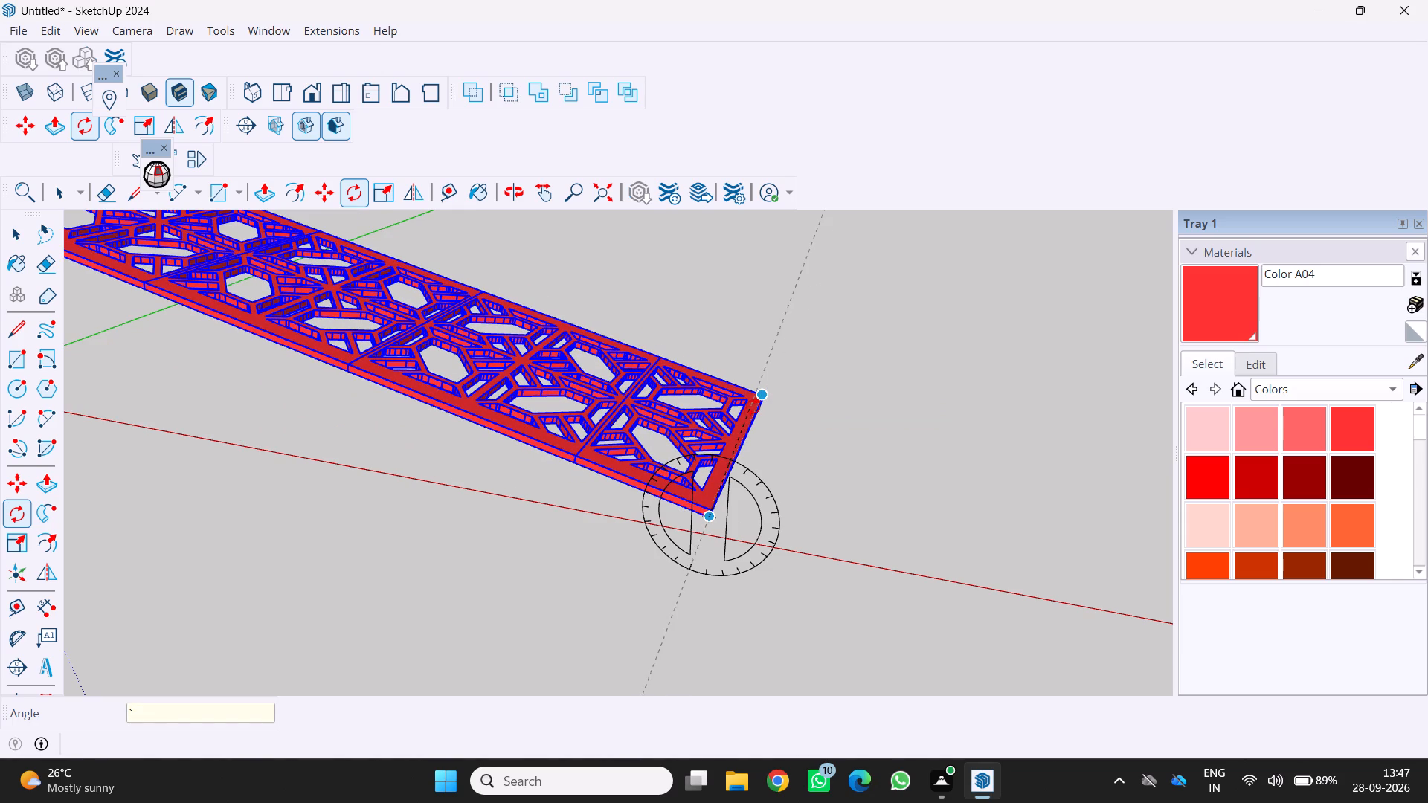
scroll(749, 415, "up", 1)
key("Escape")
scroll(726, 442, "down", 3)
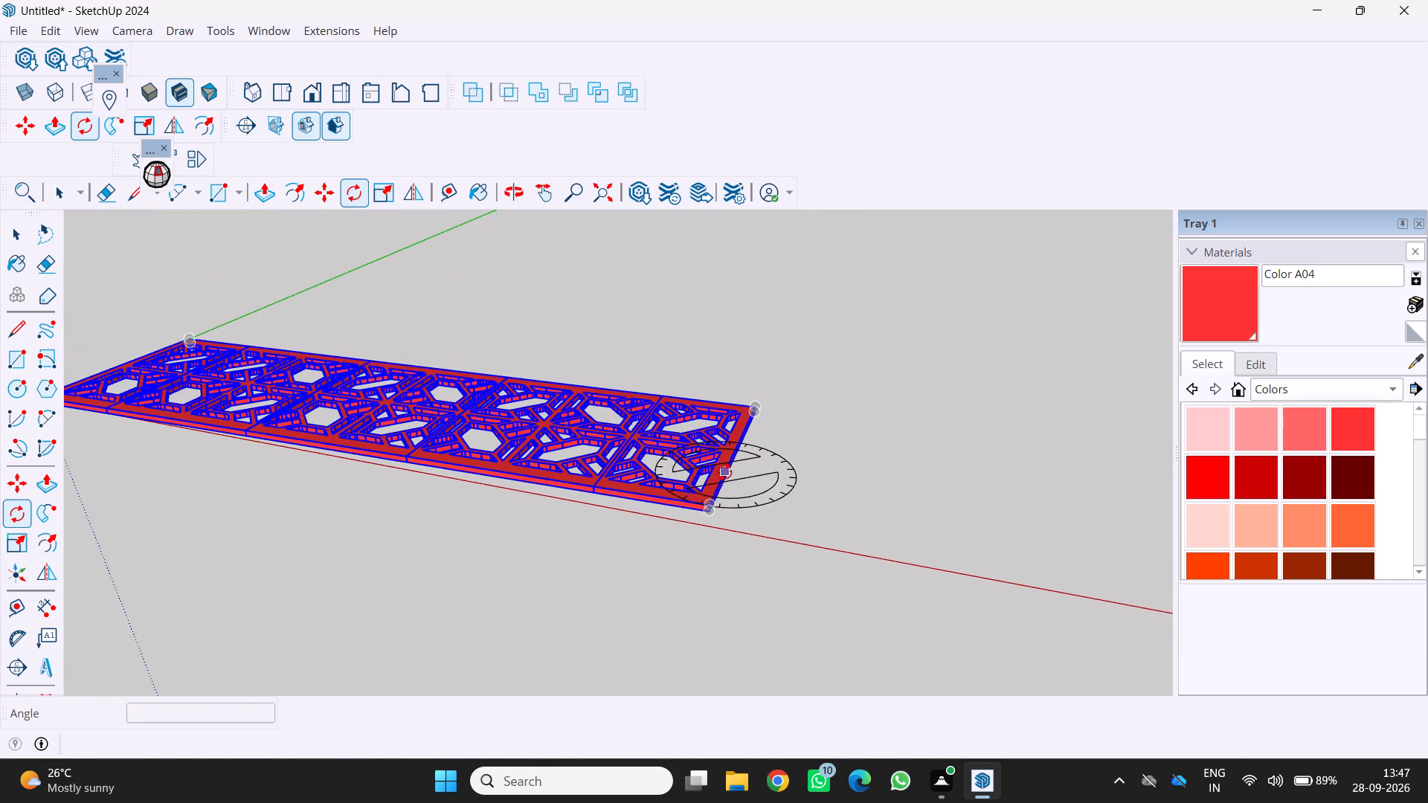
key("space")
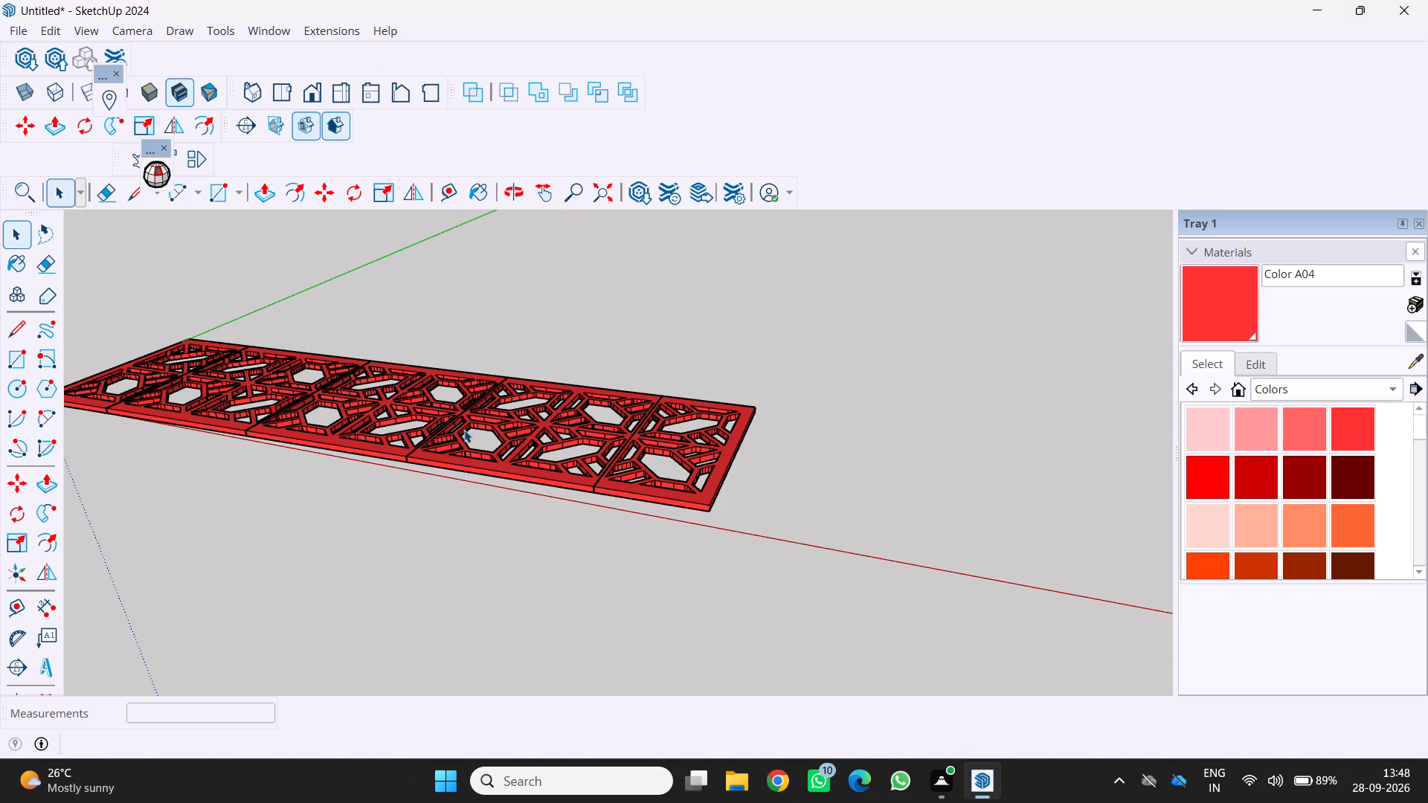
Move the panel by its far front bottom corner about 1 3/16" along the green axis onto the red axis.
middle_click_drag(463, 442, 462, 477)
scroll(462, 477, "down", 5)
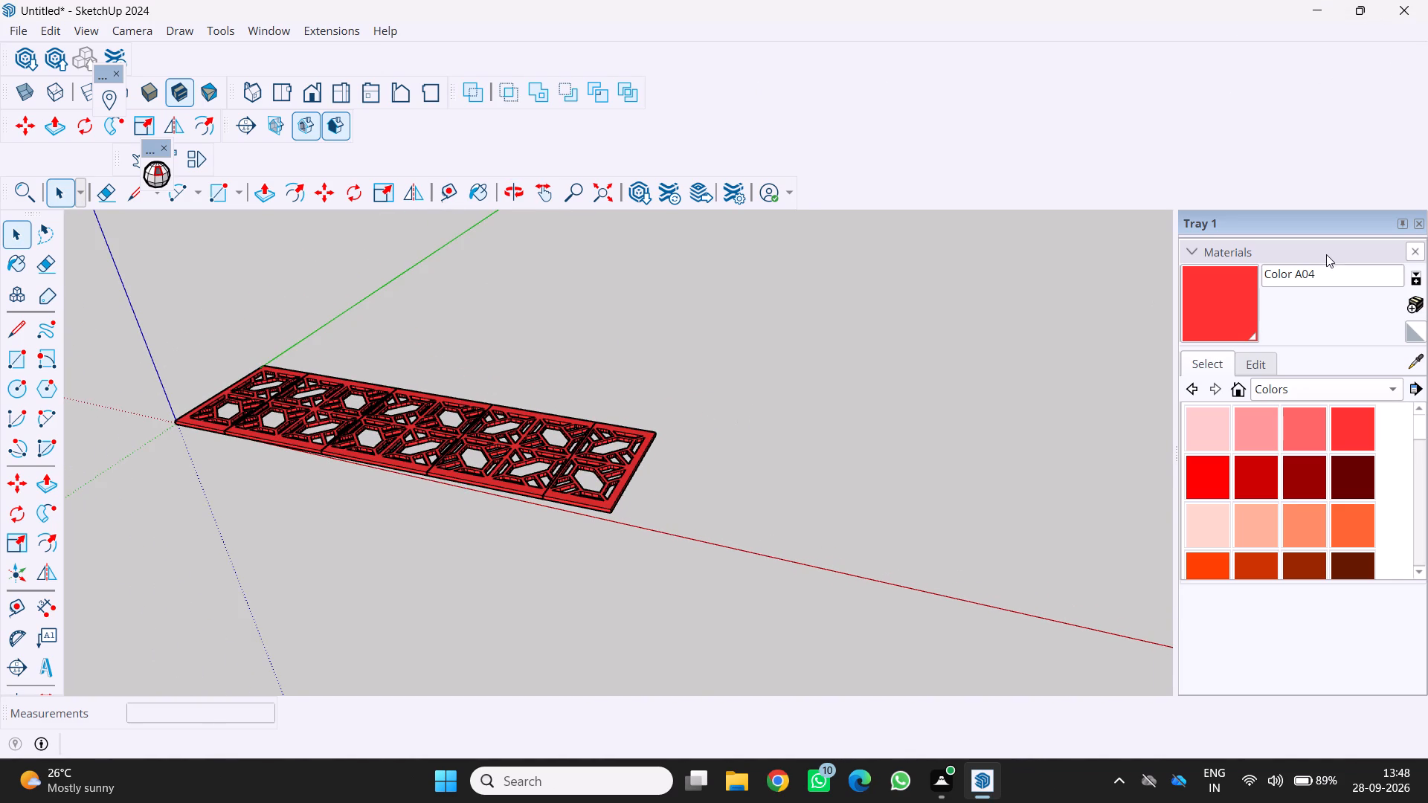
scroll(1332, 253, "up", 6)
scroll(531, 487, "up", 6)
scroll(527, 471, "down", 5)
scroll(583, 470, "up", 2)
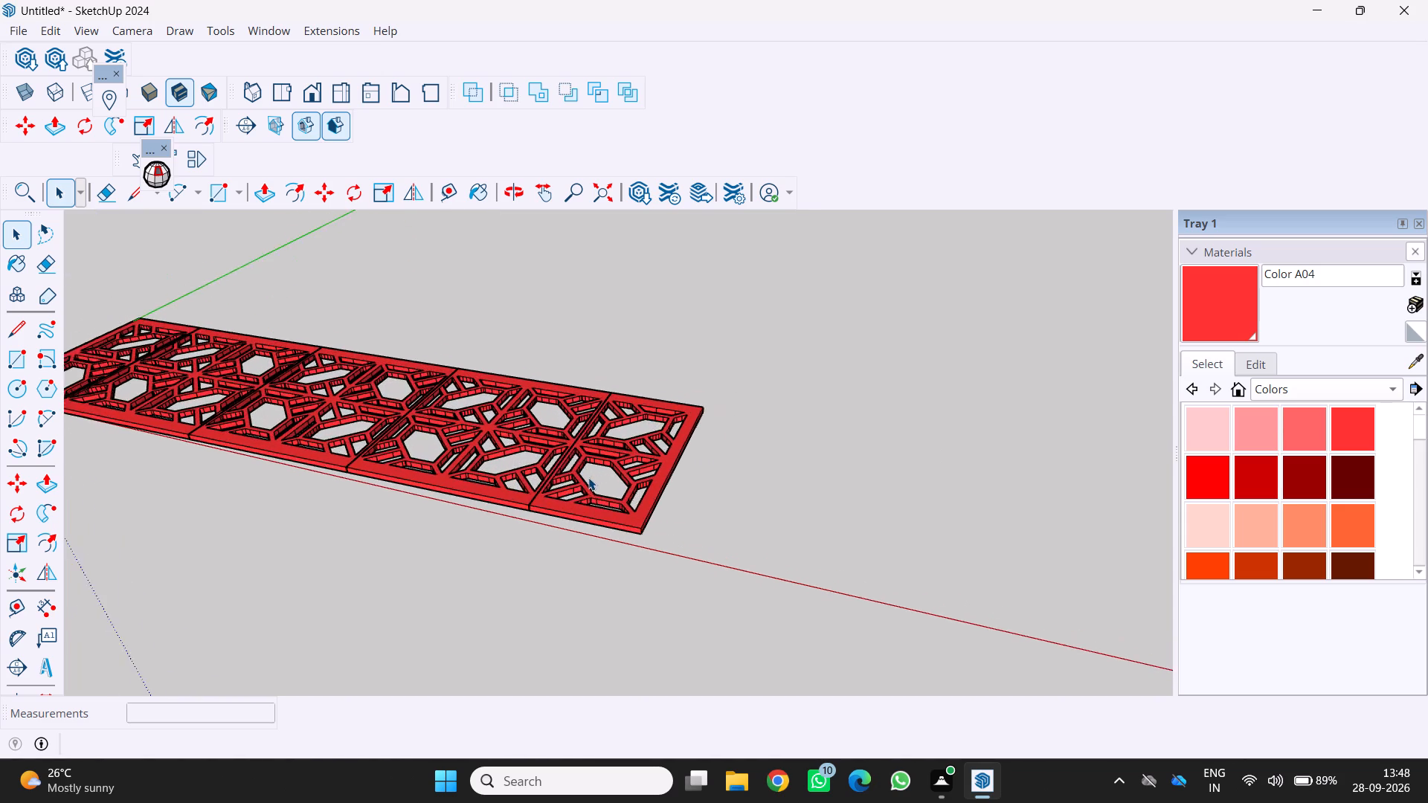
scroll(588, 477, "up", 2)
scroll(588, 480, "down", 3)
left_click(593, 494)
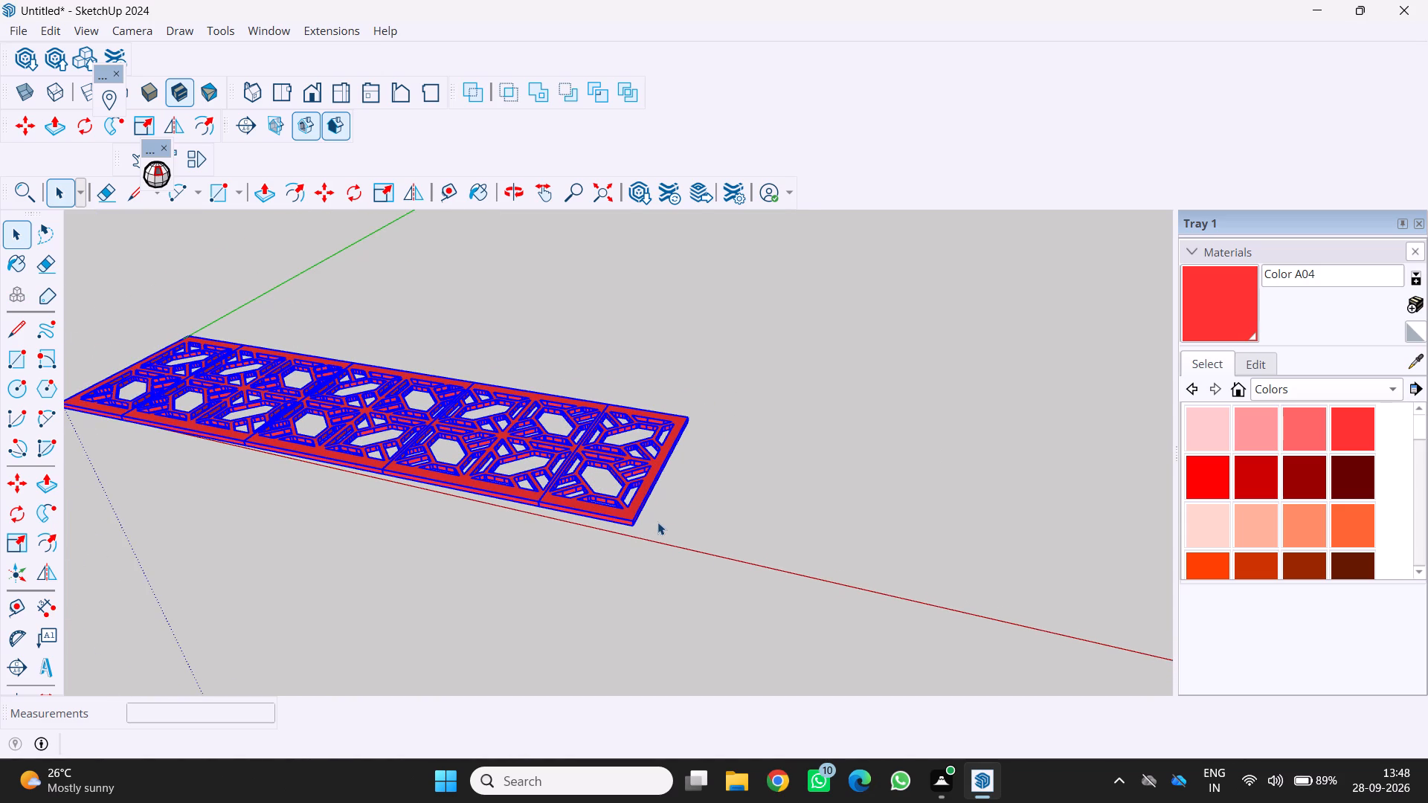
key("m")
scroll(637, 523, "up", 6)
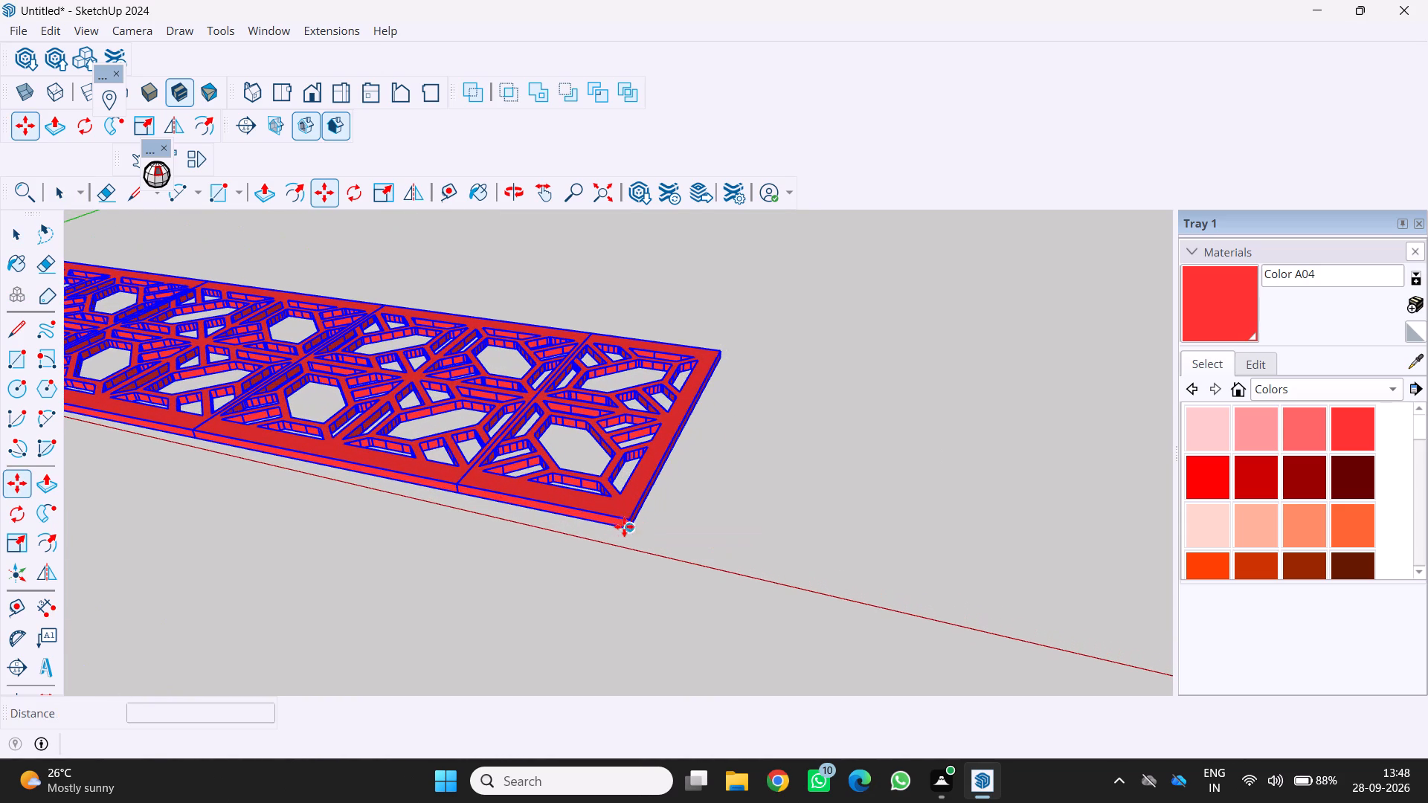
left_click(628, 526)
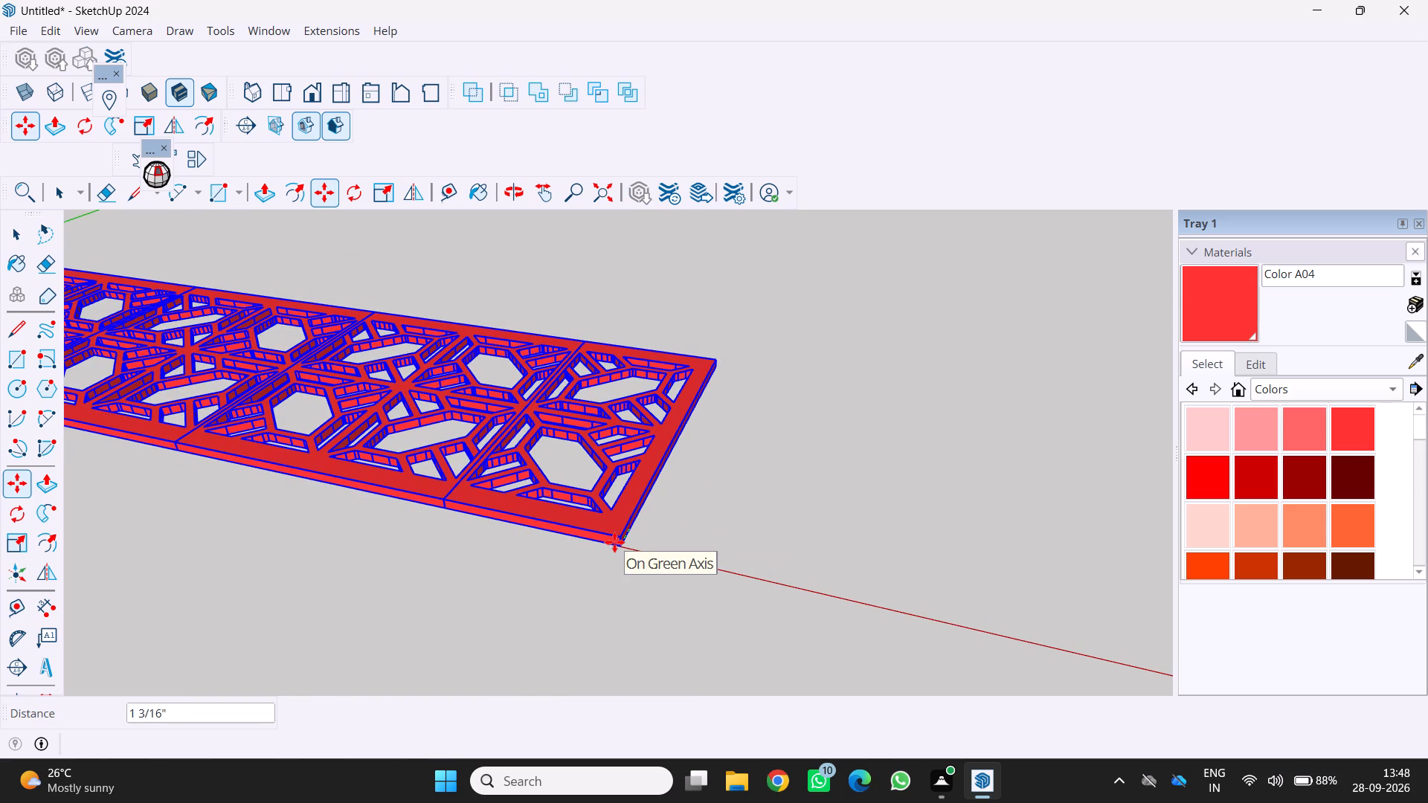
left_click(614, 542)
scroll(614, 545, "down", 10)
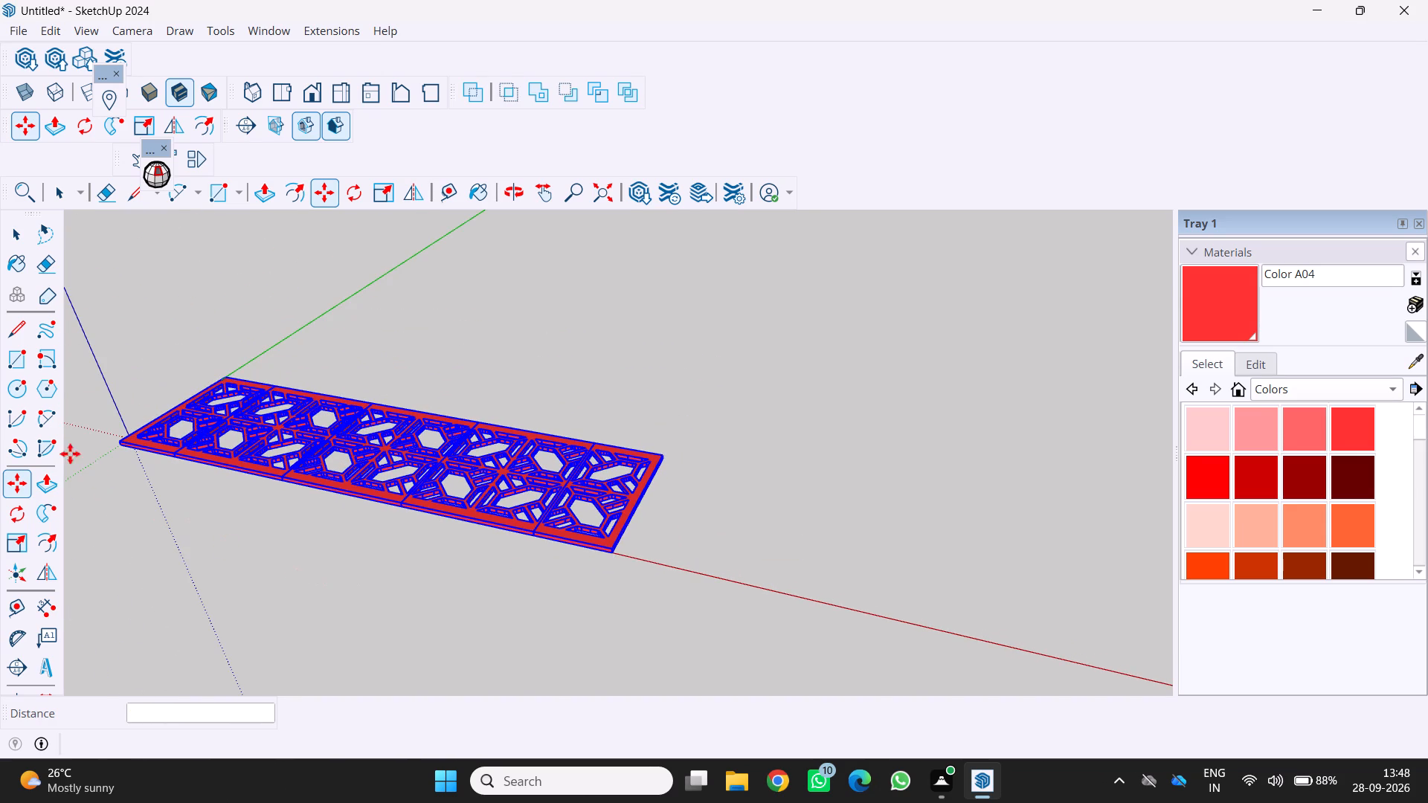
scroll(50, 435, "up", 2)
key("space")
Examine how the panel lines up with the origin and the red and green axes from several viewpoints.
scroll(406, 408, "up", 3)
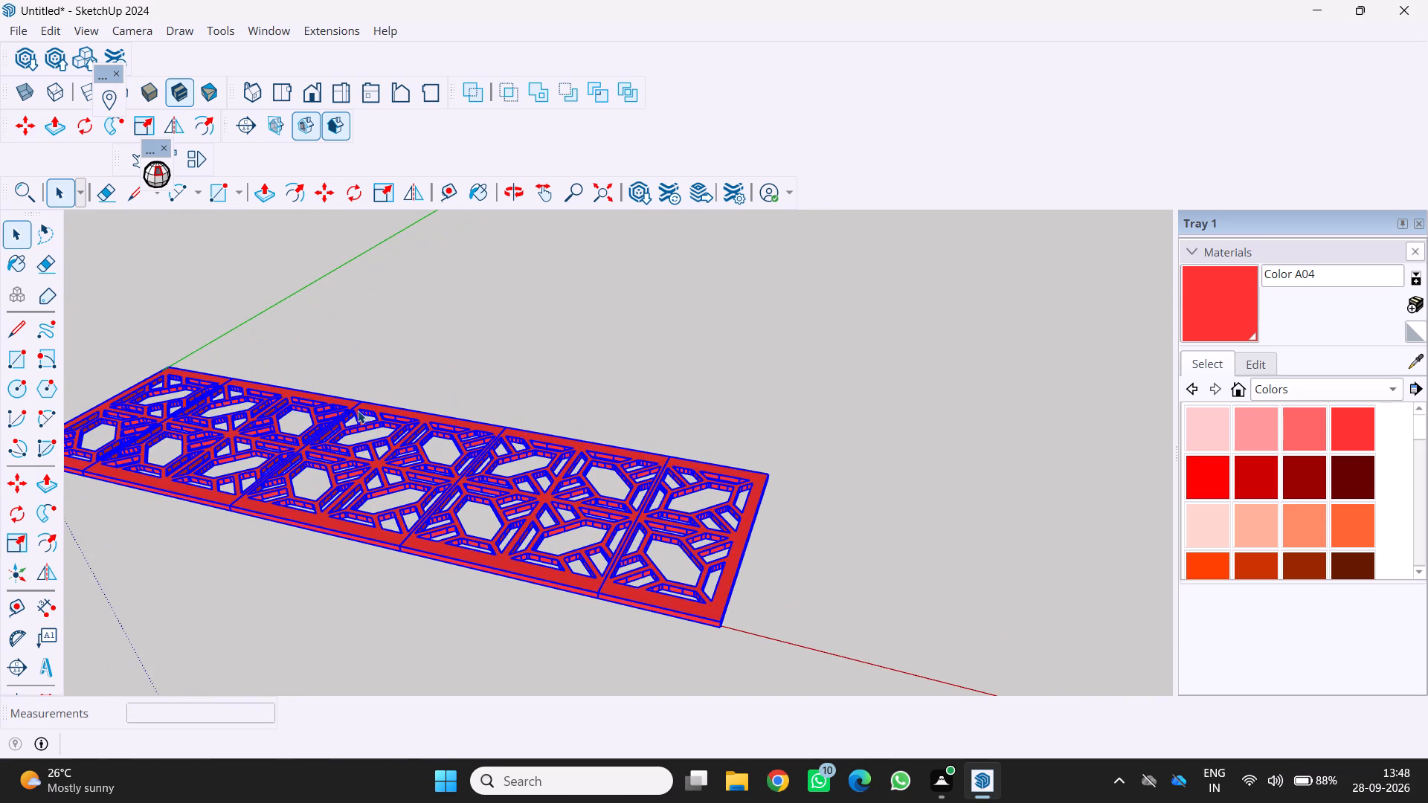
middle_click_drag(415, 411, 636, 436, "shift")
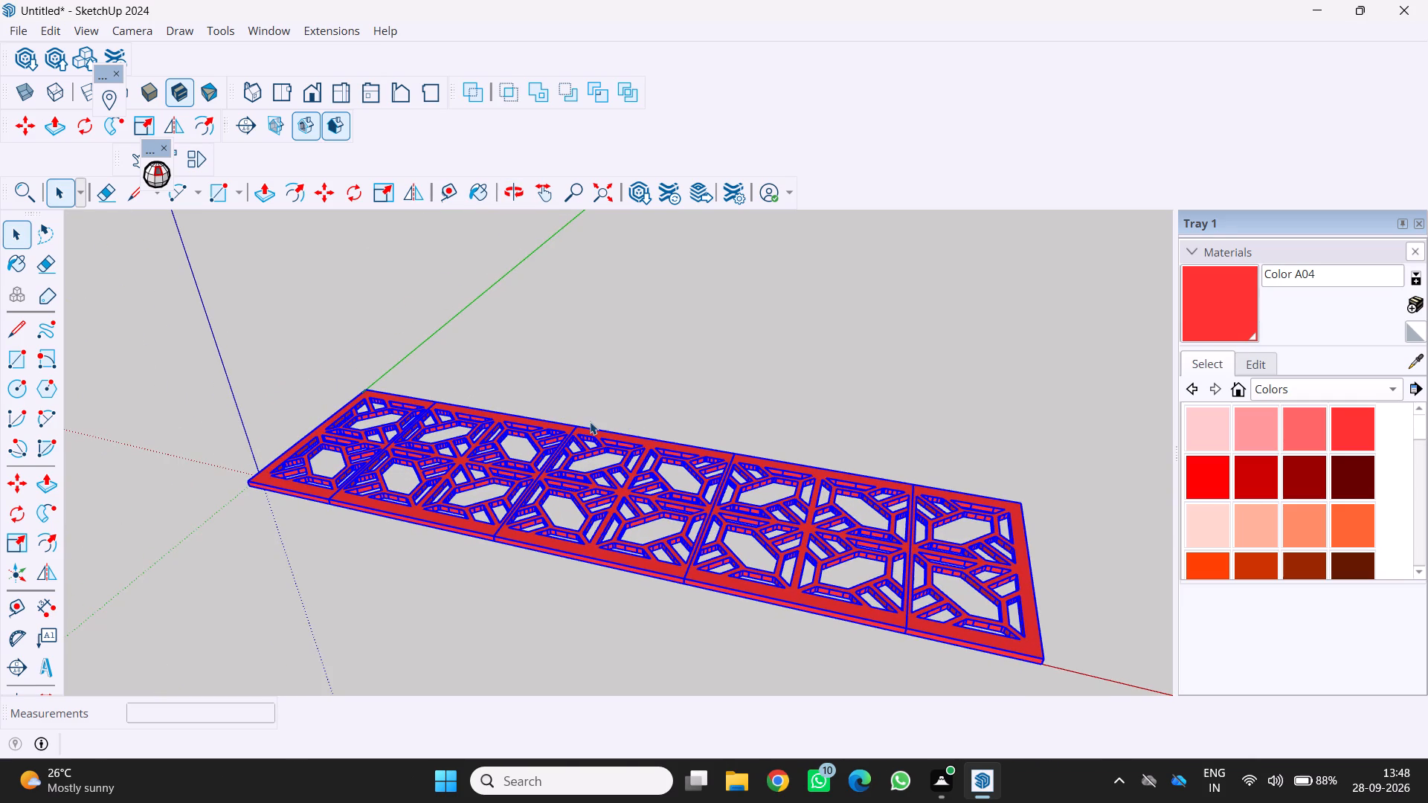
left_click(608, 393)
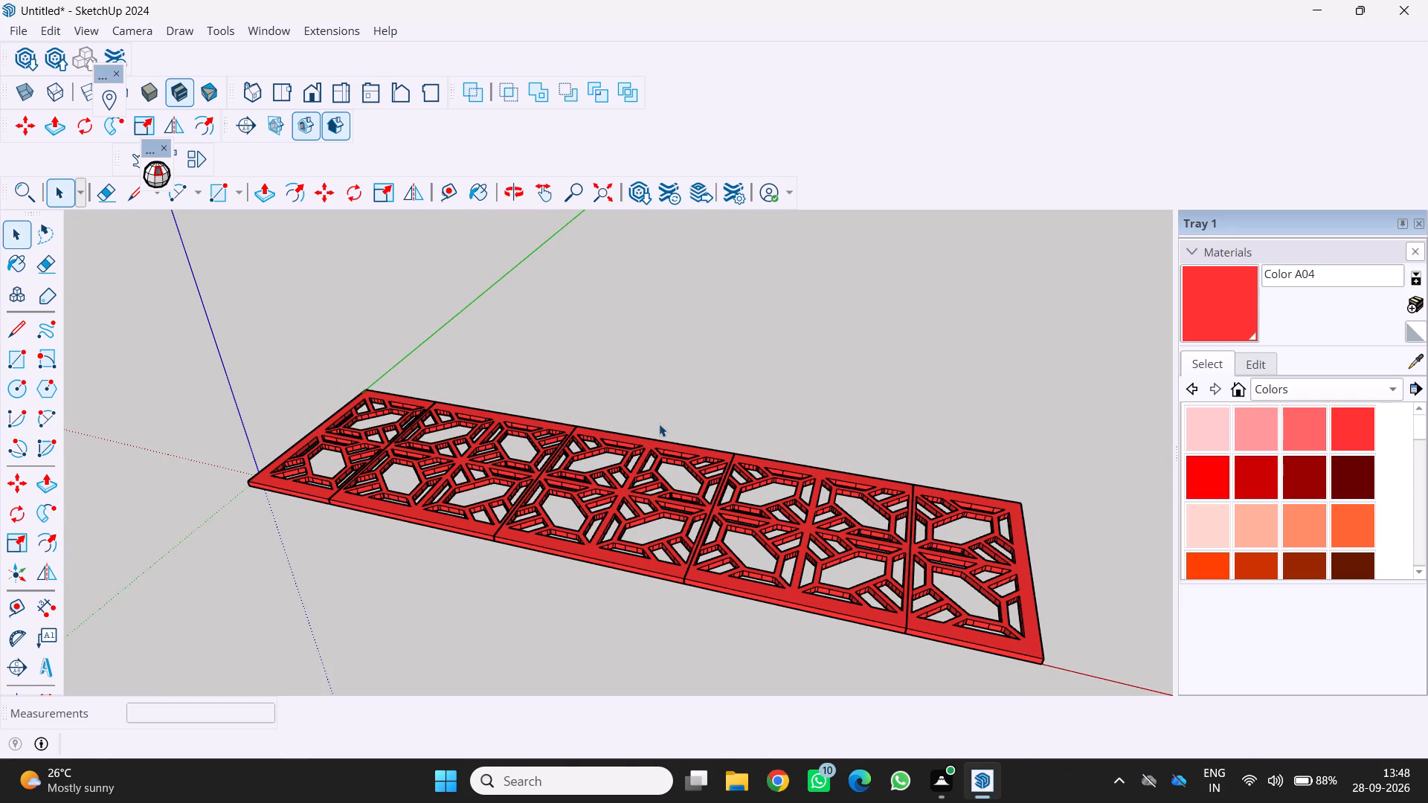
middle_click_drag(659, 424, 531, 320, "shift")
scroll(550, 343, "down", 3)
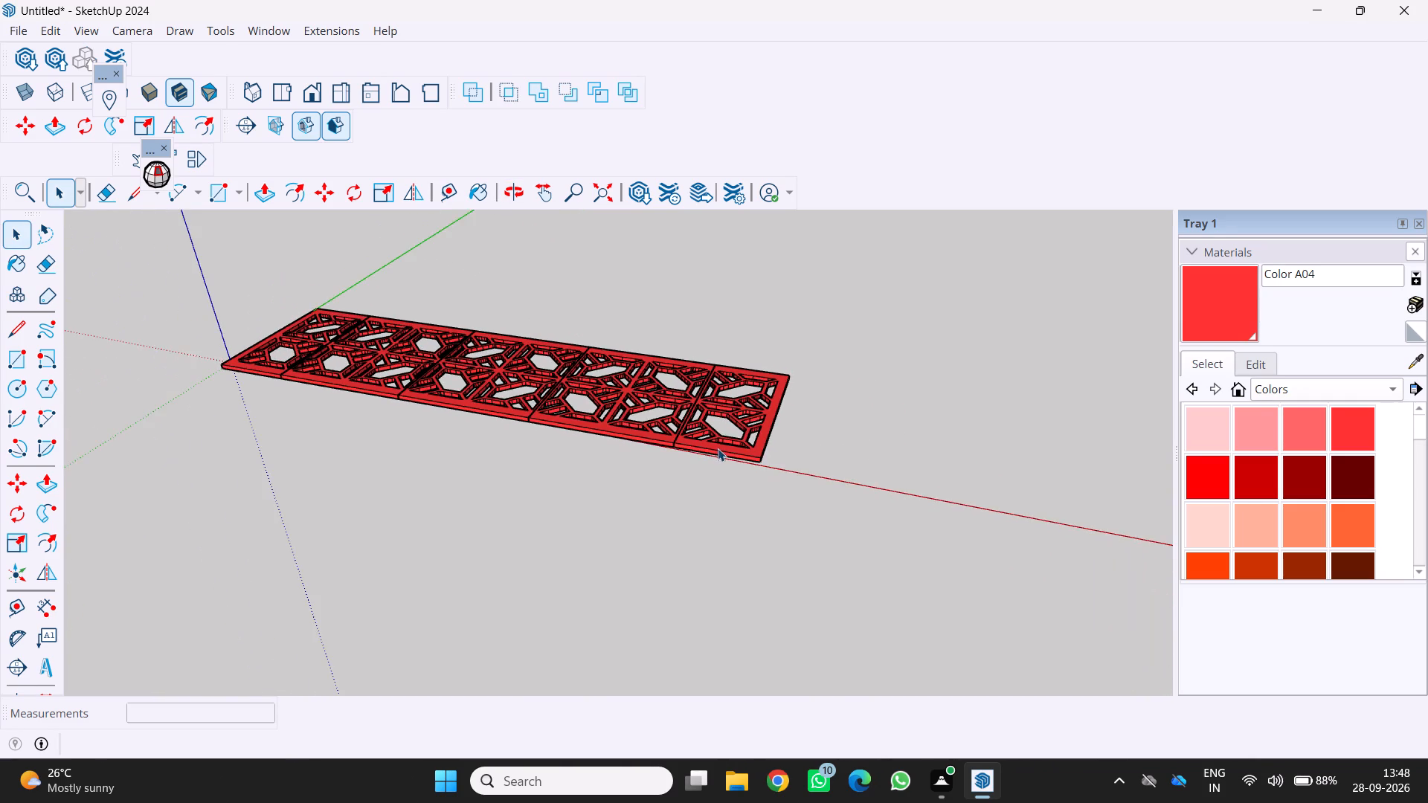
scroll(720, 448, "up", 5)
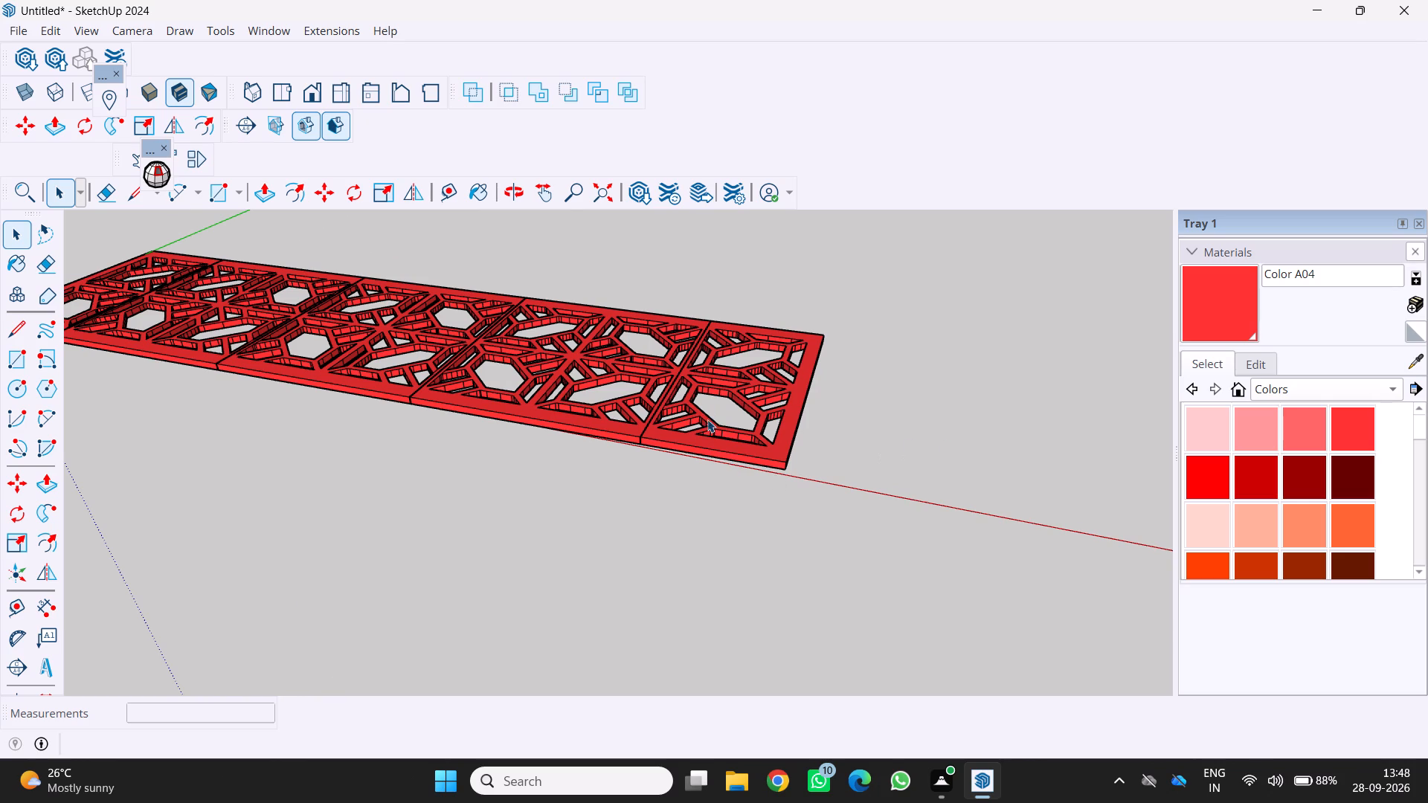
scroll(738, 416, "up", 4)
scroll(788, 441, "down", 7)
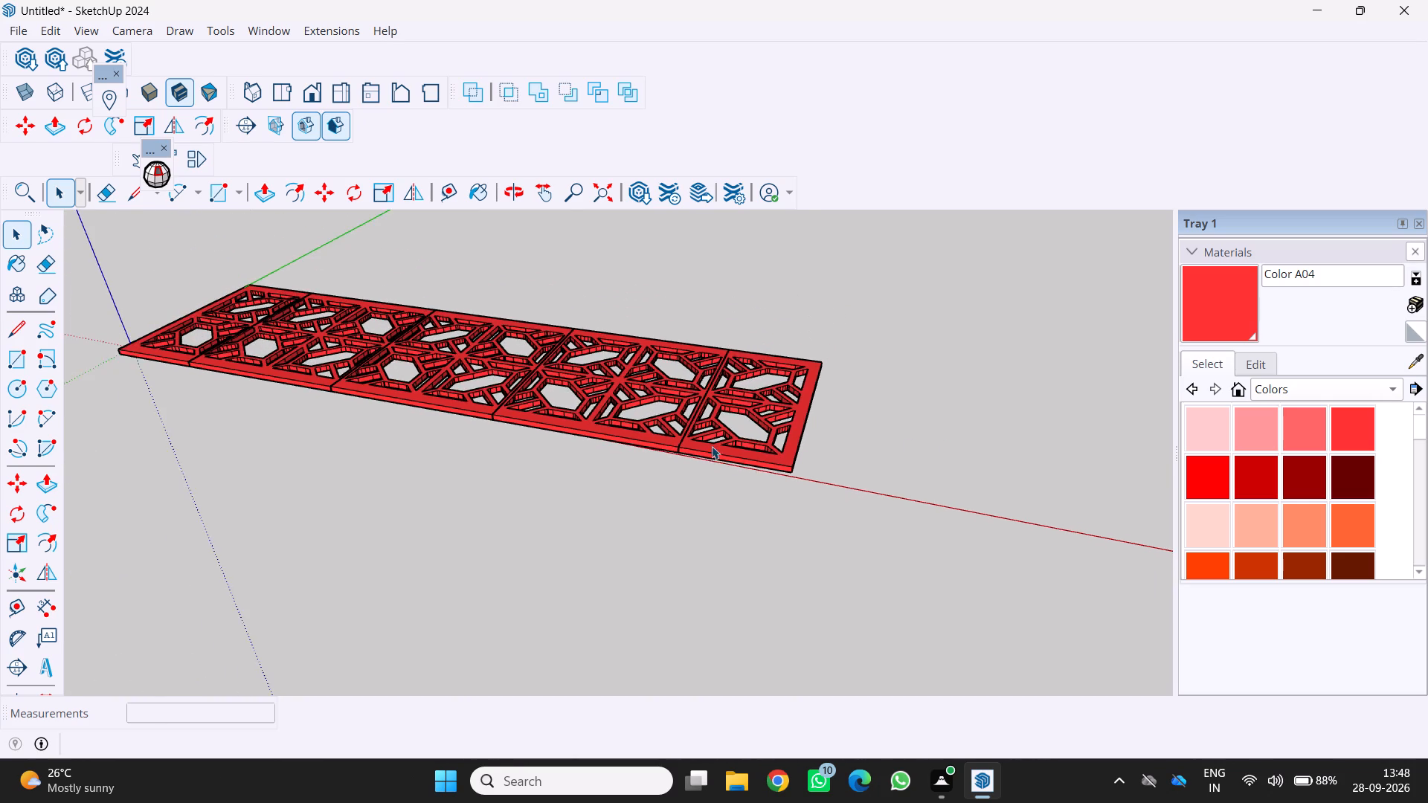
scroll(712, 446, "down", 2)
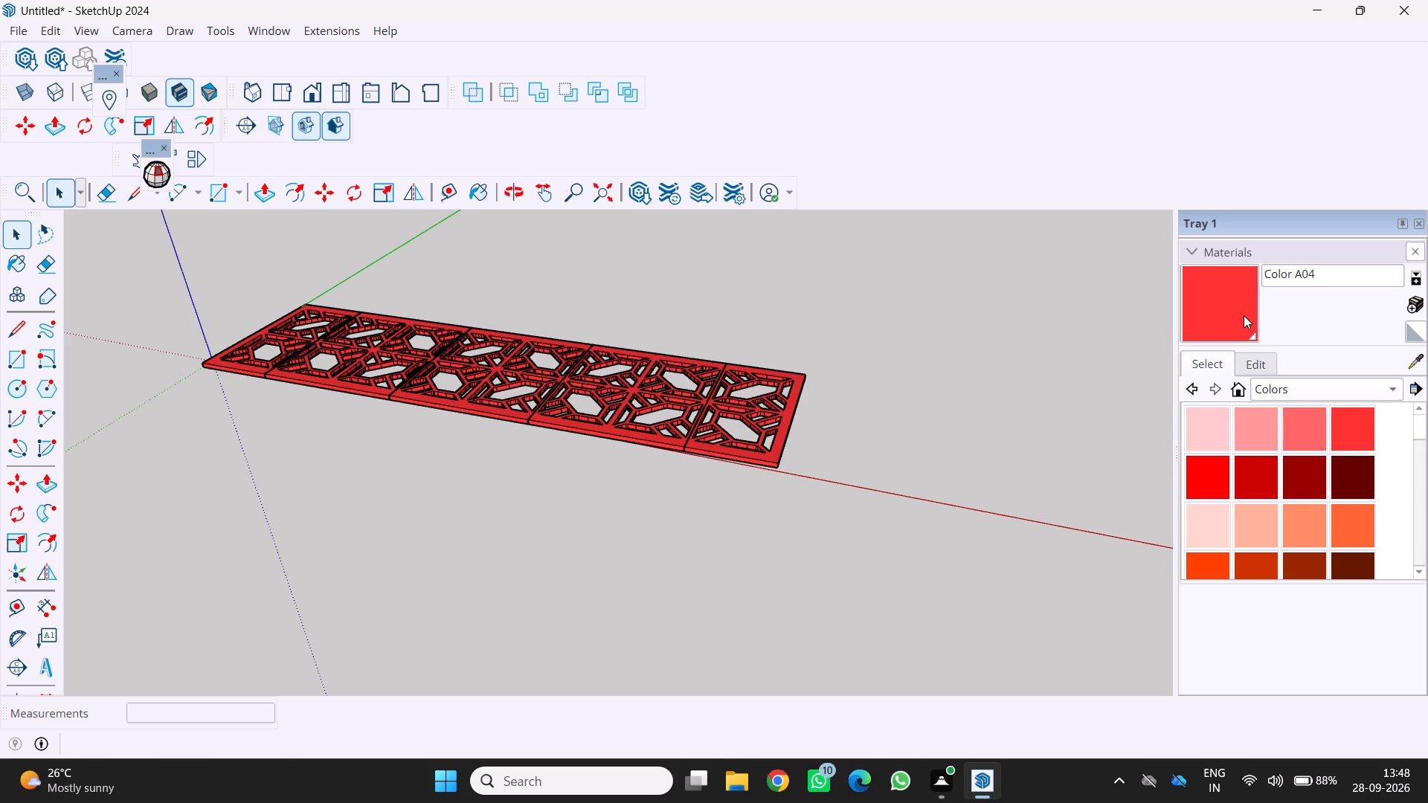
middle_click_drag(1241, 319, 1217, 389)
scroll(1174, 338, "down", 3)
middle_click_drag(1019, 388, 962, 491)
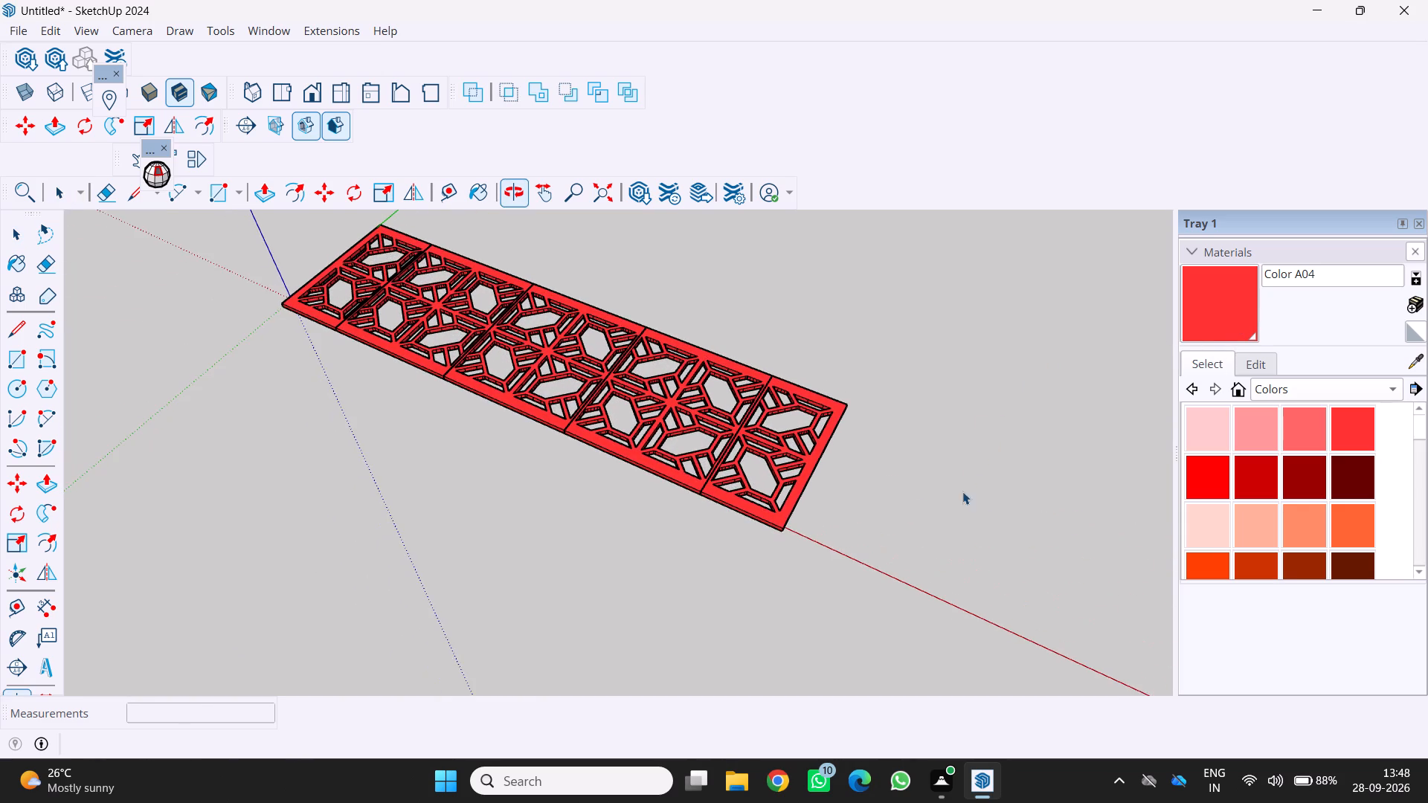
scroll(881, 443, "up", 1)
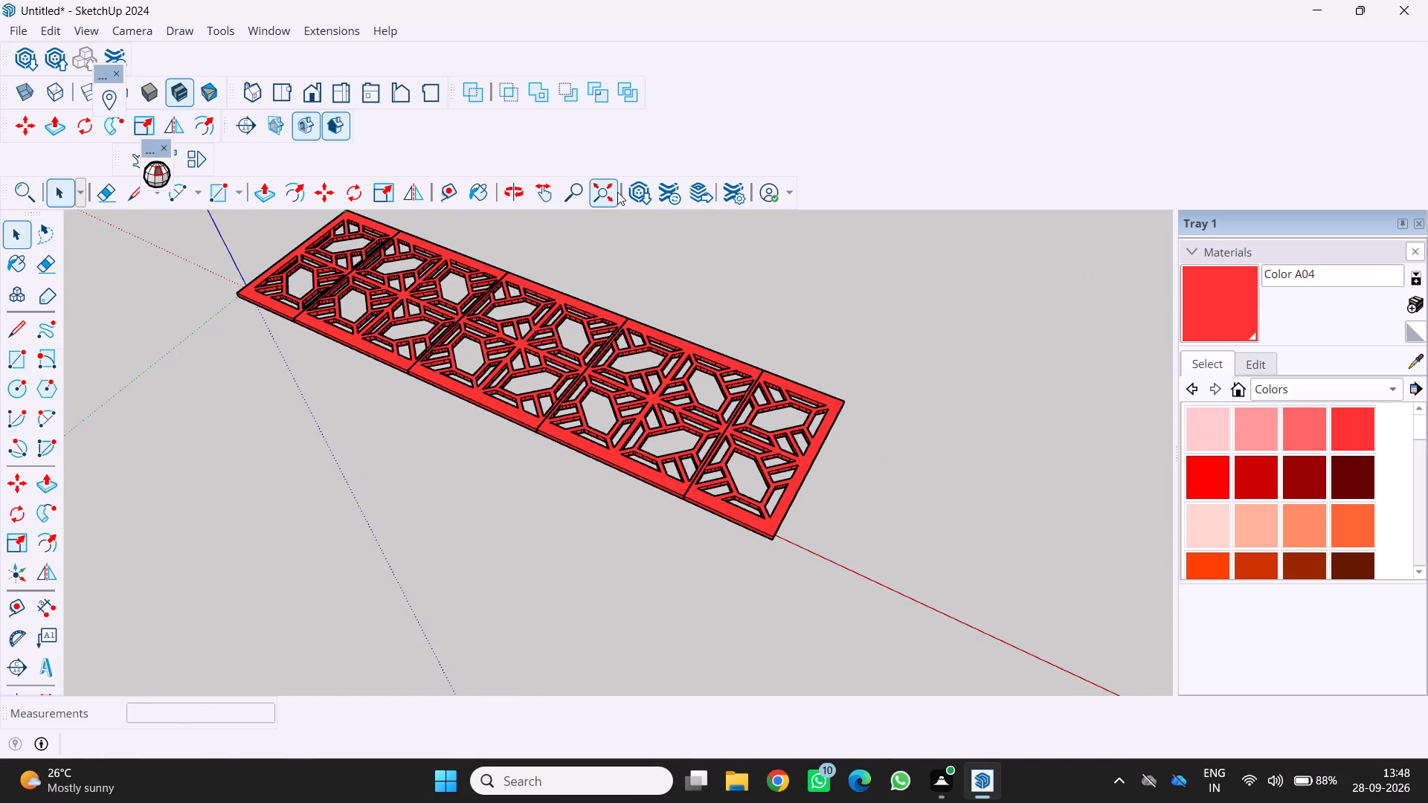
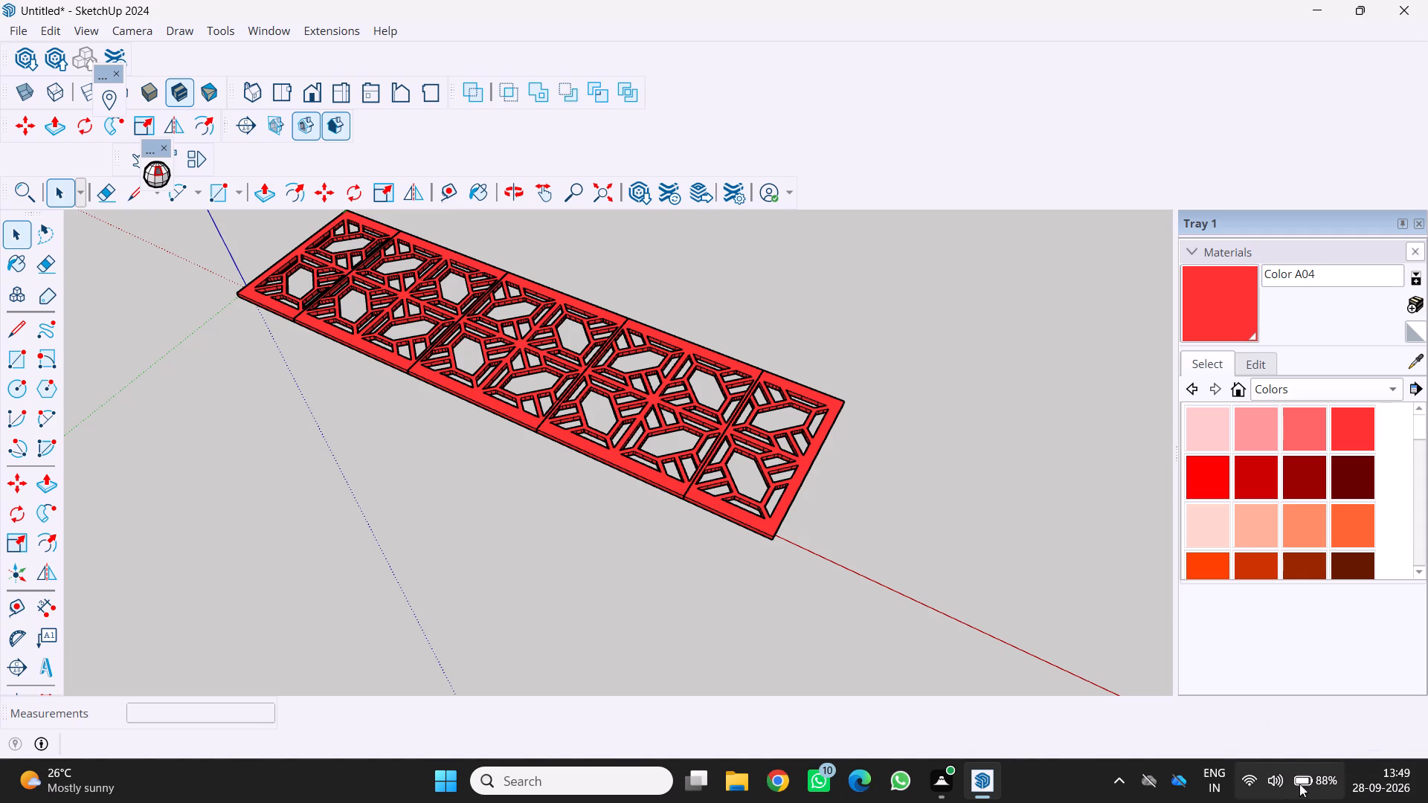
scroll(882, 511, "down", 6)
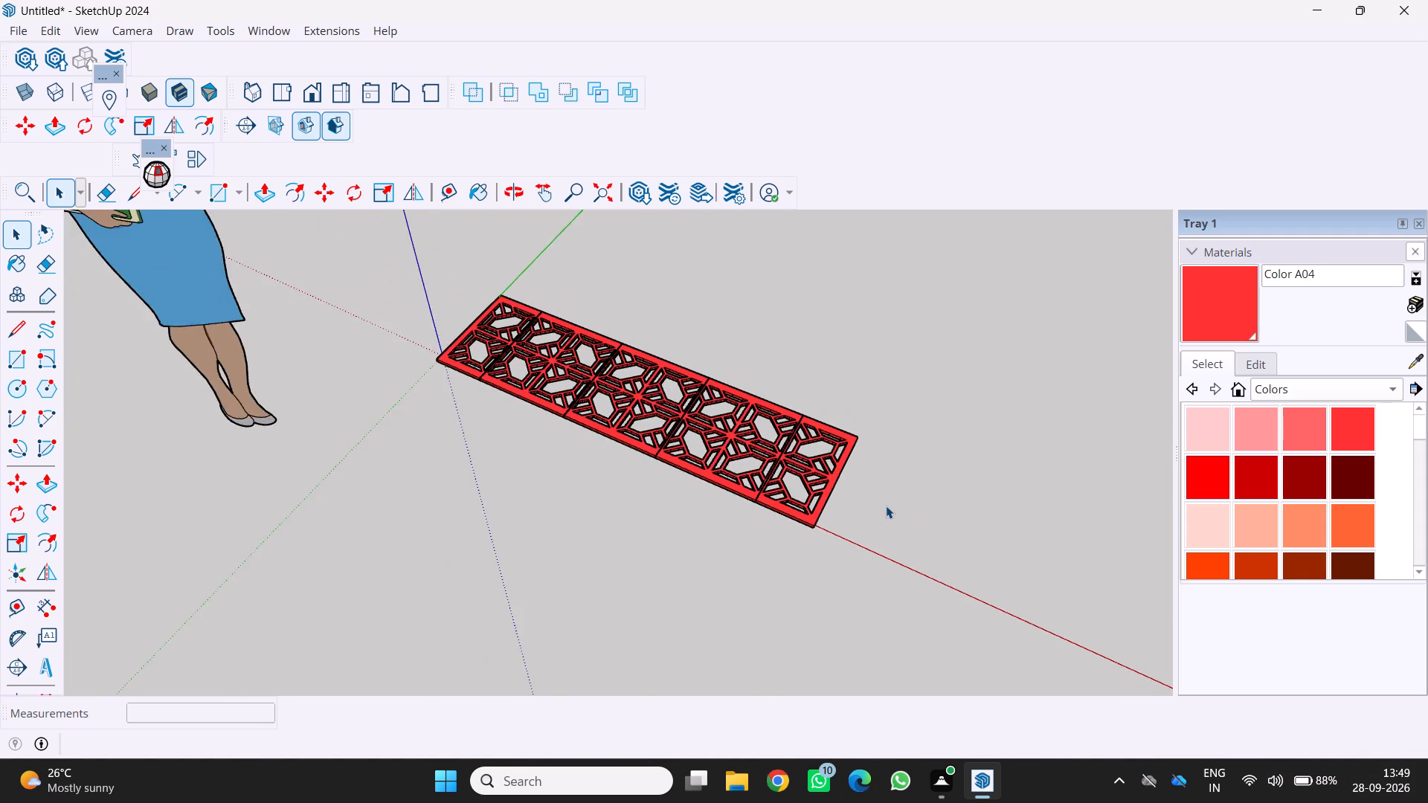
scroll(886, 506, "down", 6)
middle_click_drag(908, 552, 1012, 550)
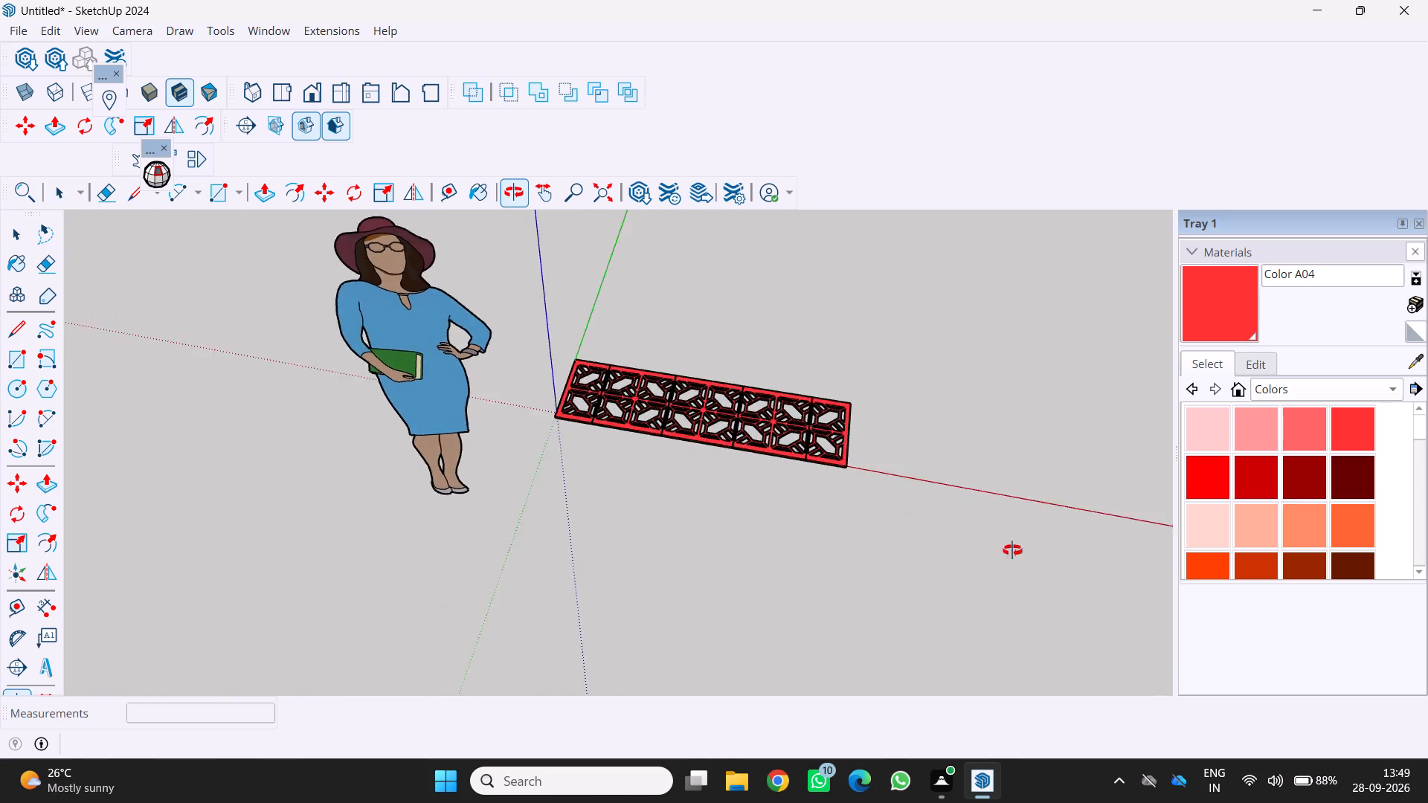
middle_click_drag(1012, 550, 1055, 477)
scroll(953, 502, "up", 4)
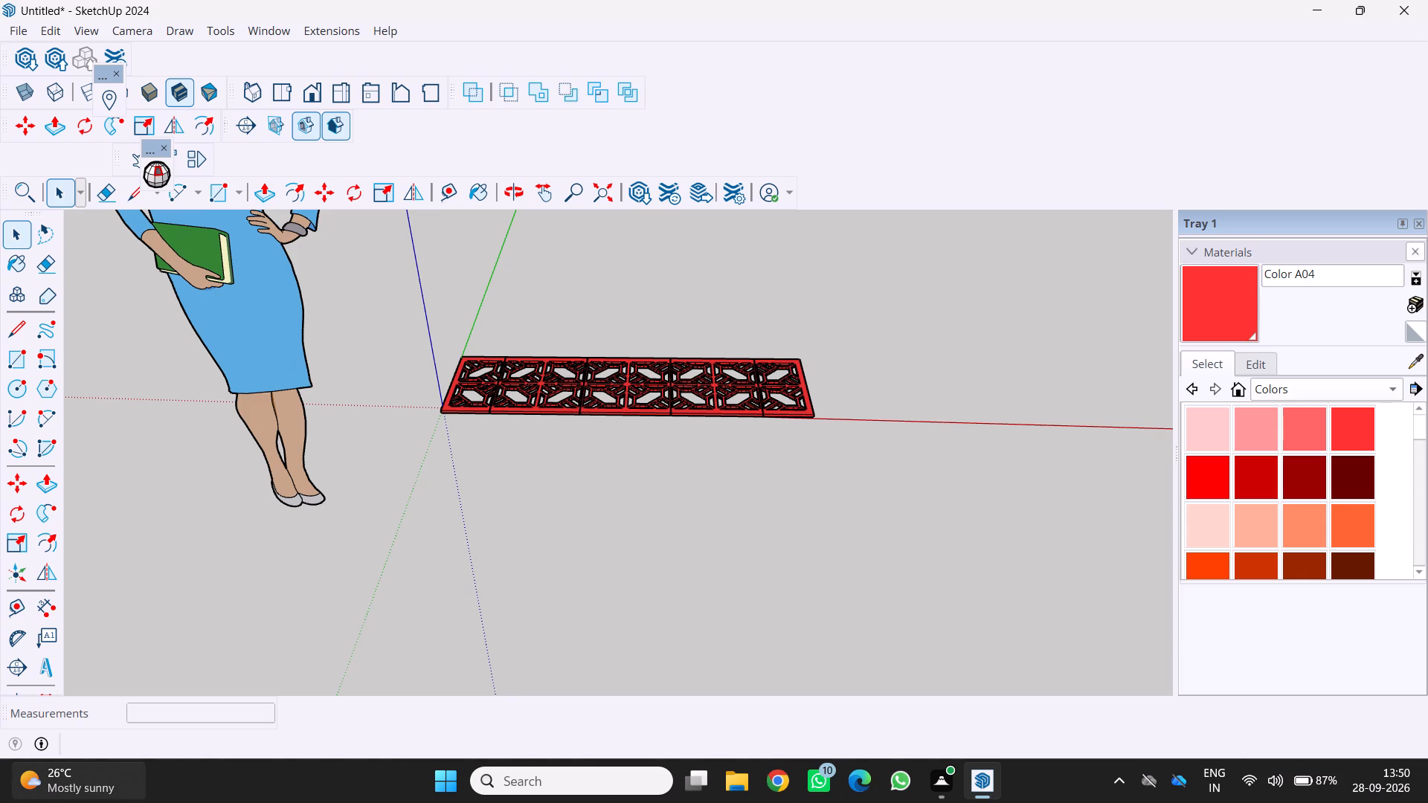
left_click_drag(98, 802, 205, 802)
Close the tray holding the Materials browser.
left_click(1424, 224)
Draw a rectangle about 3' 2 11/16" by 2' 8 13/16" on the ground in the empty area beyond the red lattice panel.
scroll(919, 391, "down", 3)
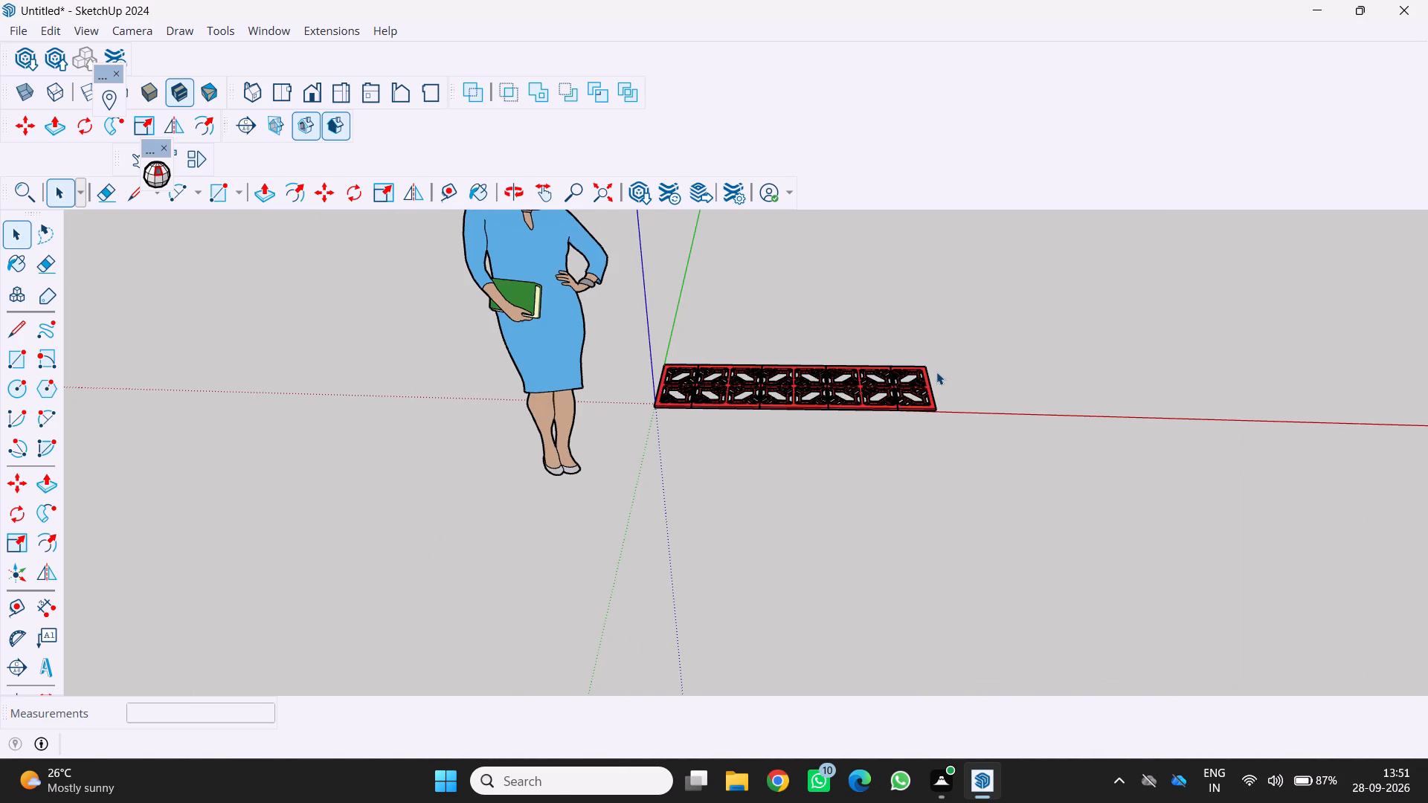
scroll(762, 389, "up", 5)
scroll(802, 433, "up", 4)
scroll(649, 467, "up", 9)
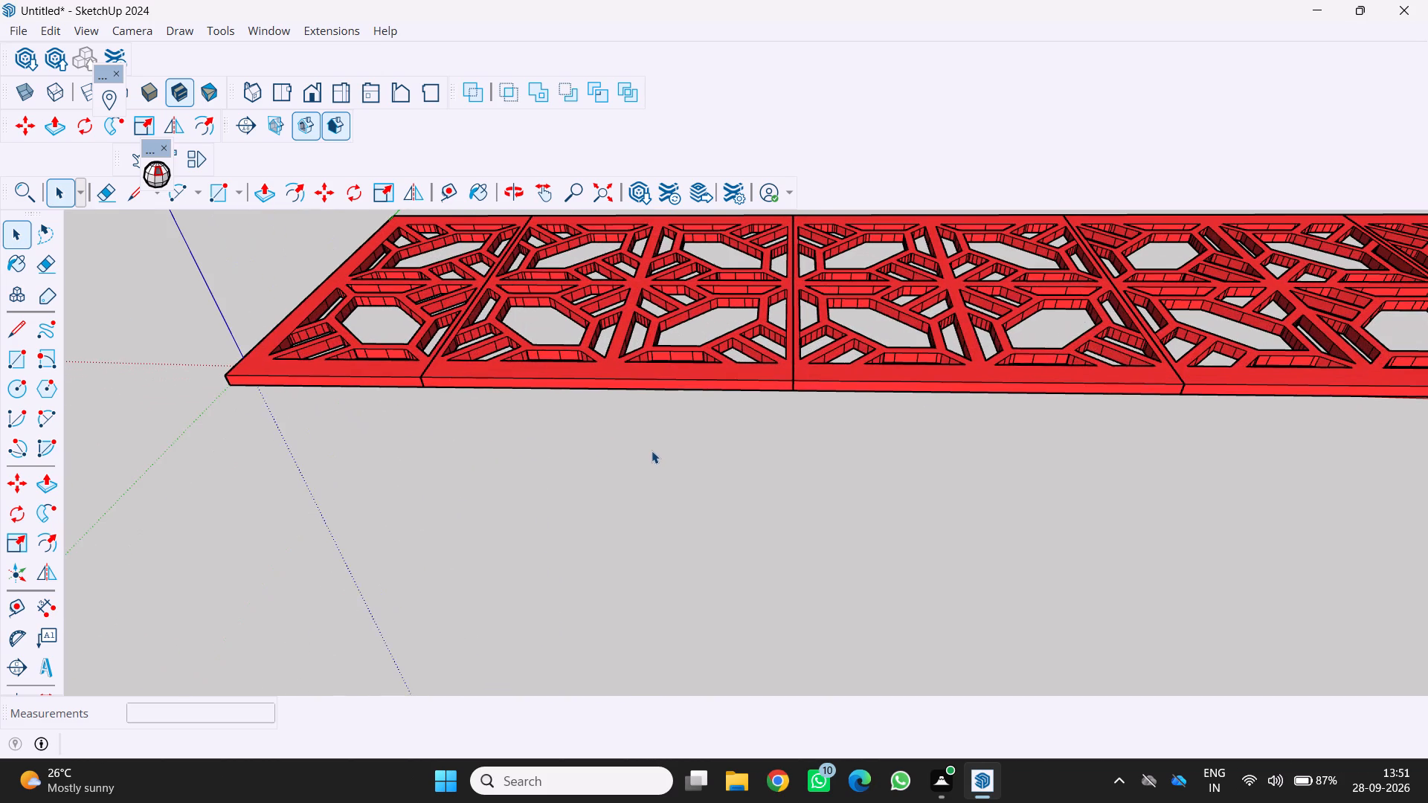
scroll(652, 451, "down", 13)
scroll(649, 454, "down", 9)
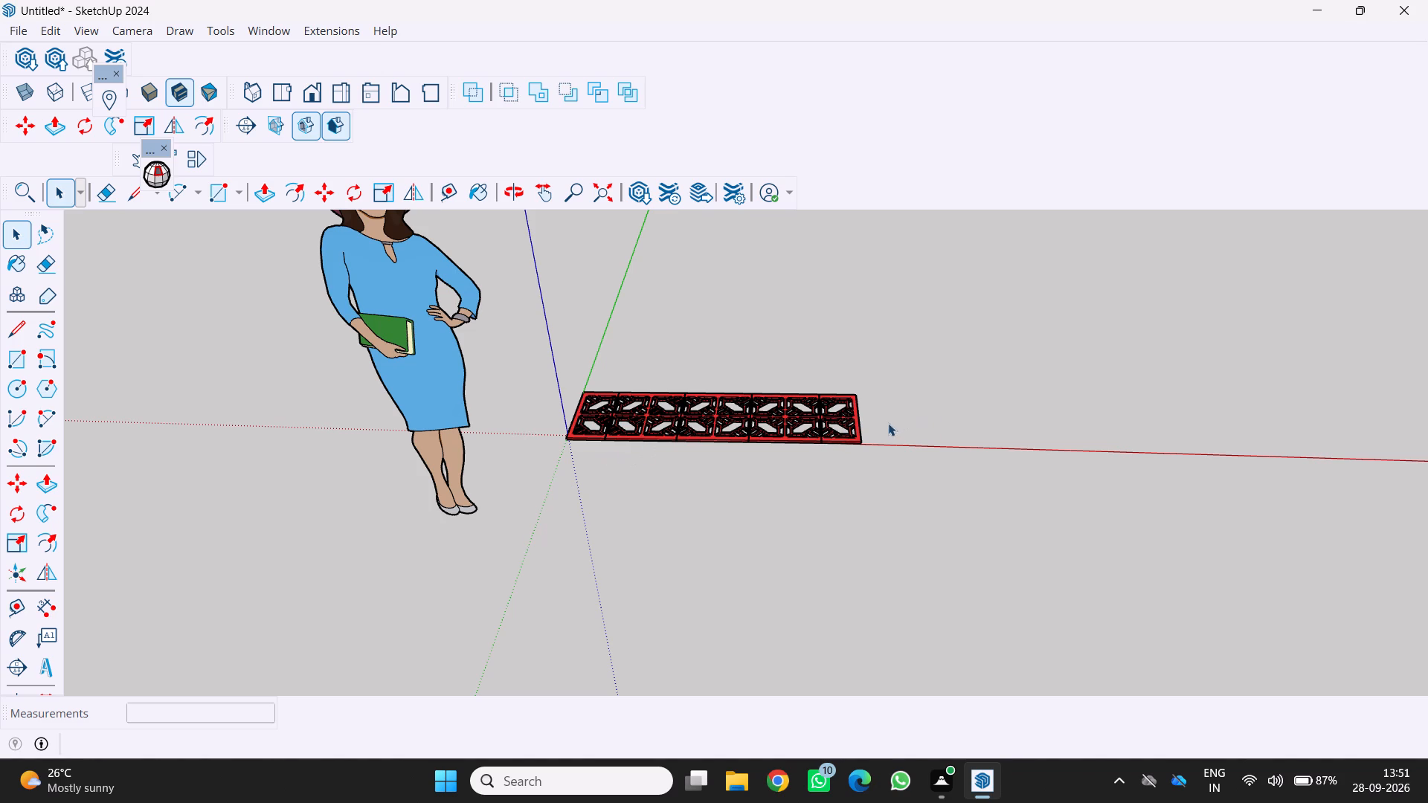
left_click(550, 190)
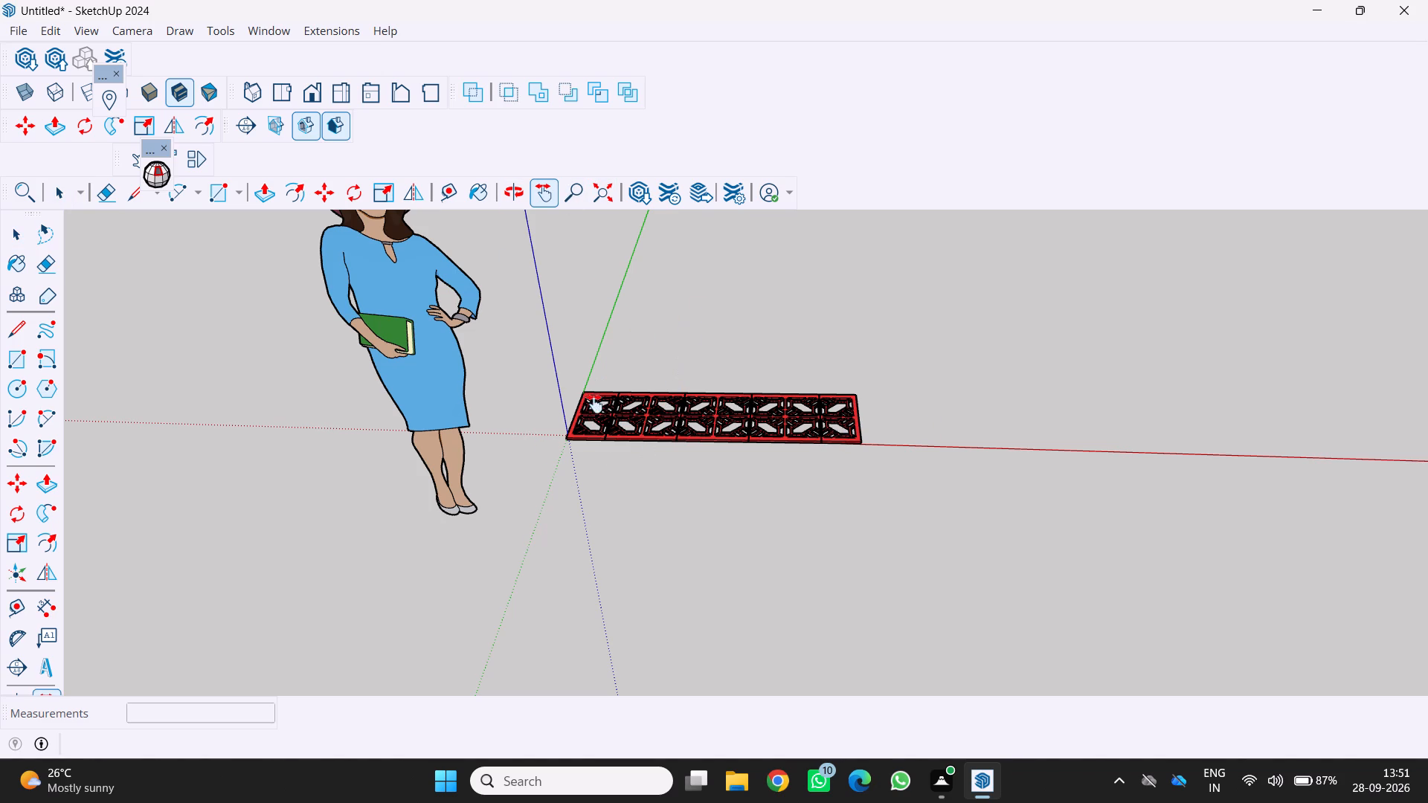
left_click_drag(555, 394, 181, 501)
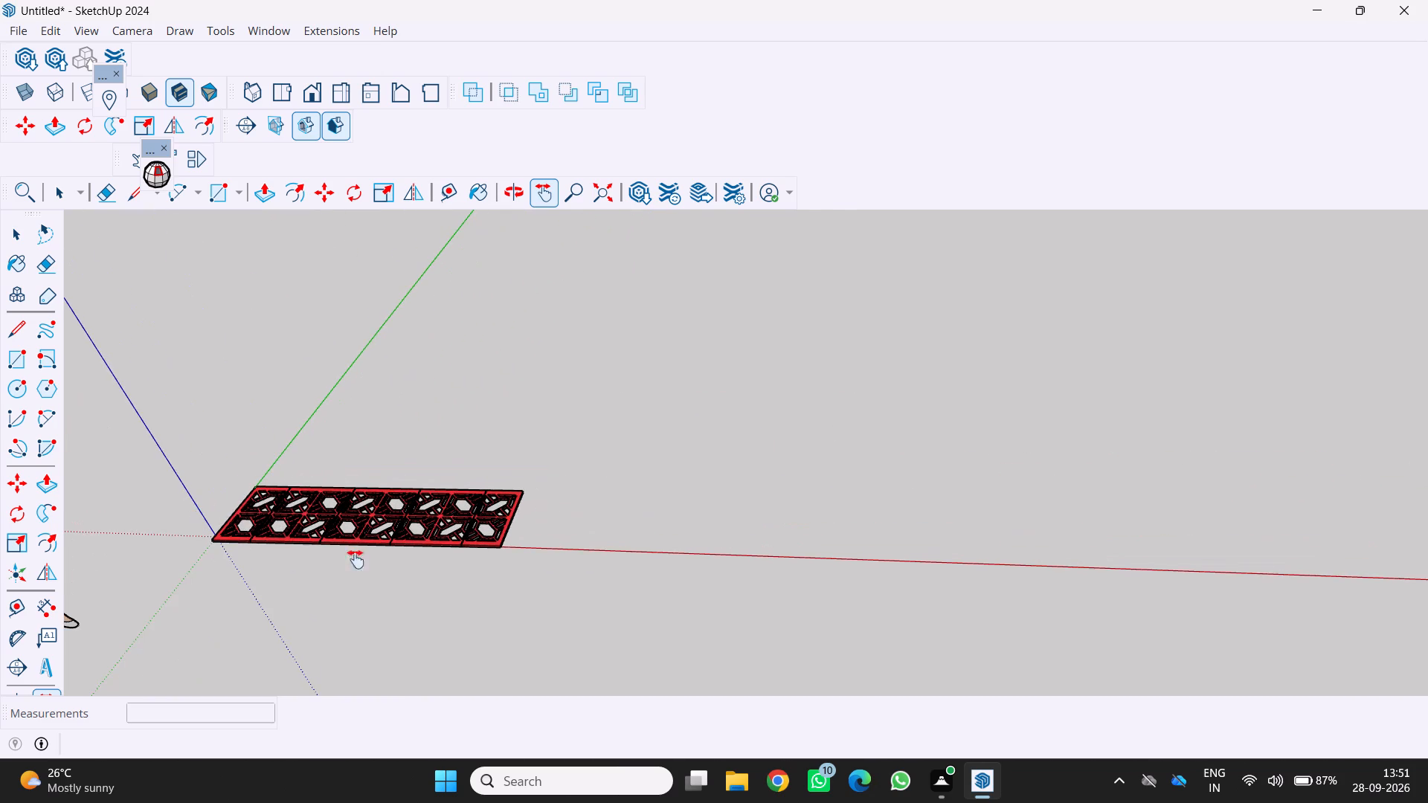
middle_click_drag(678, 610, 753, 570)
scroll(707, 578, "down", 1)
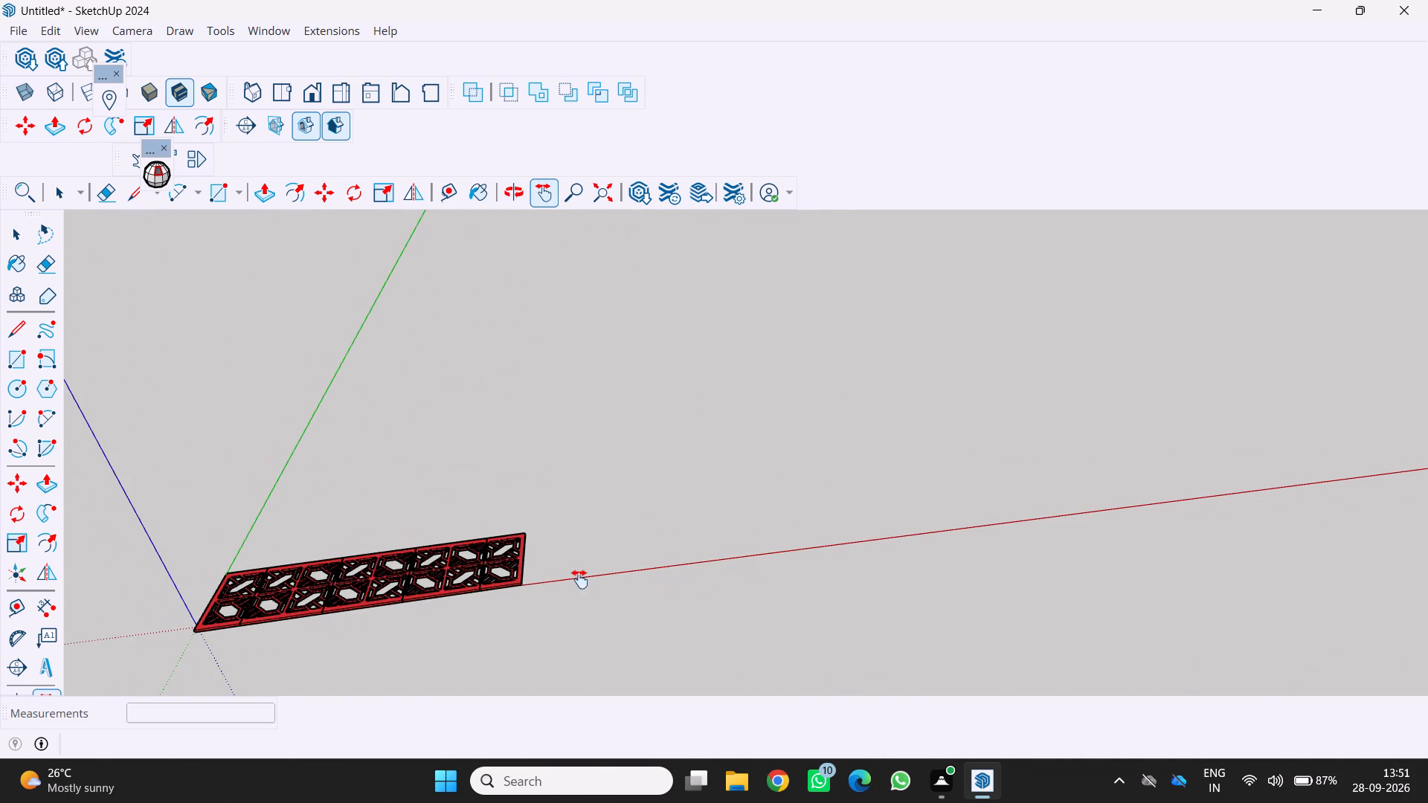
scroll(579, 579, "down", 2)
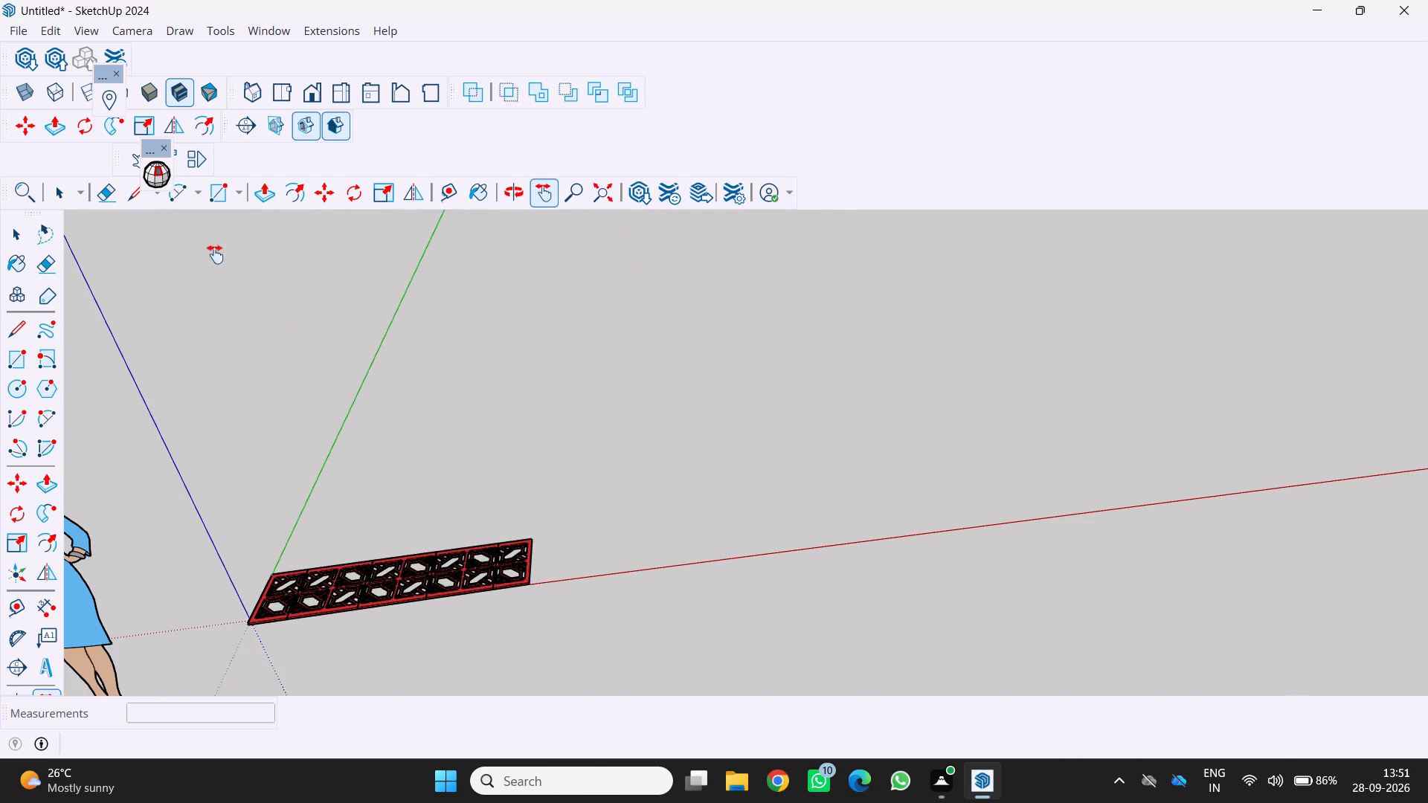
left_click(220, 190)
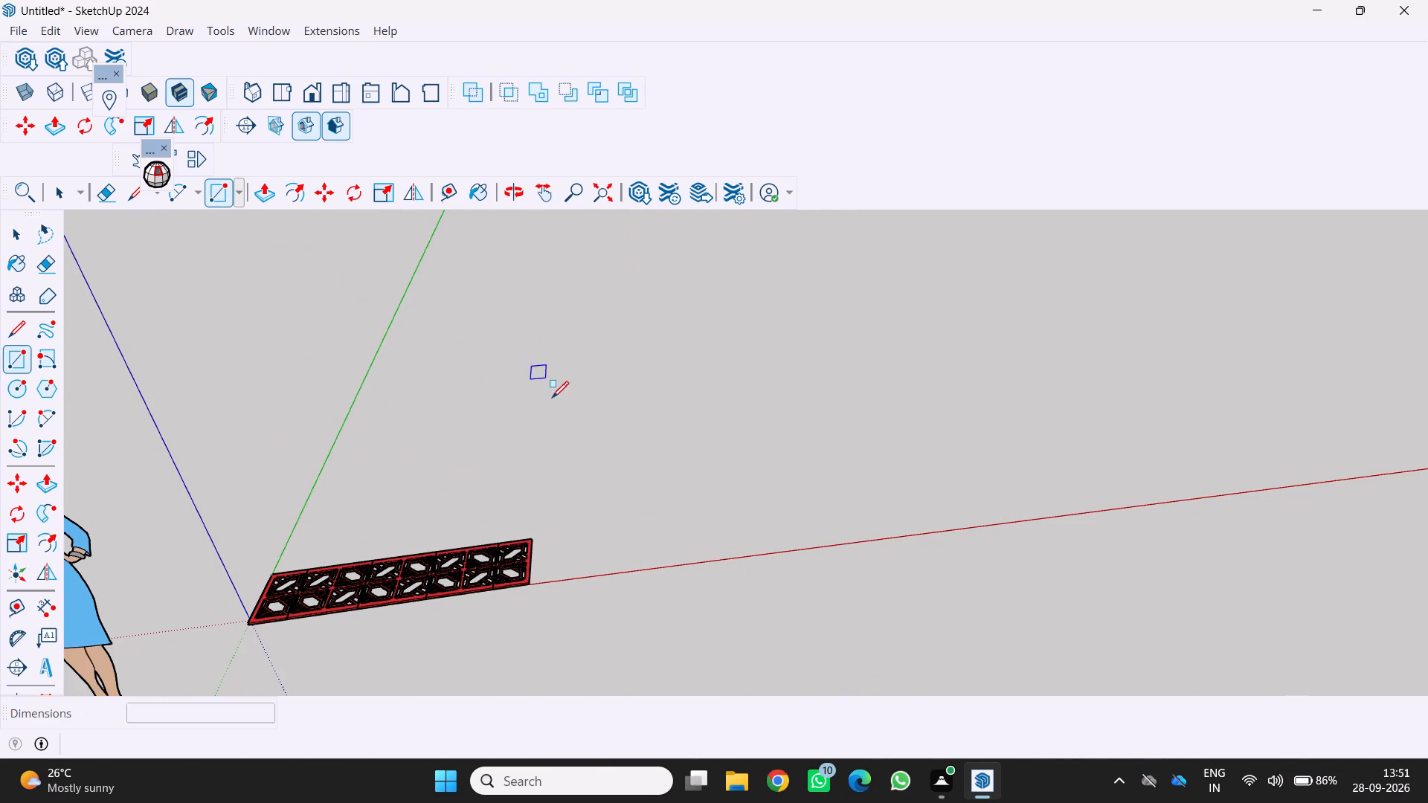
left_click(681, 436)
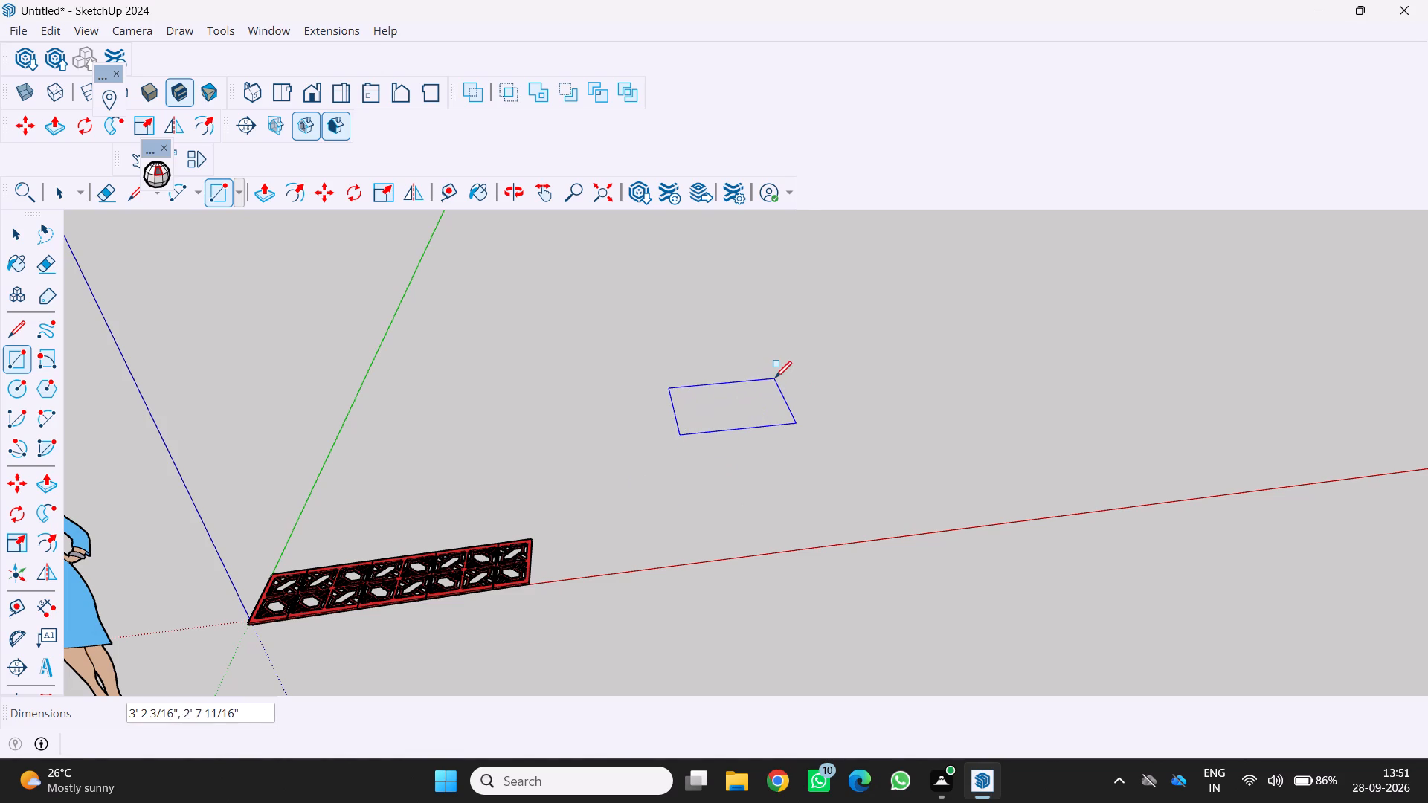
left_click(775, 378)
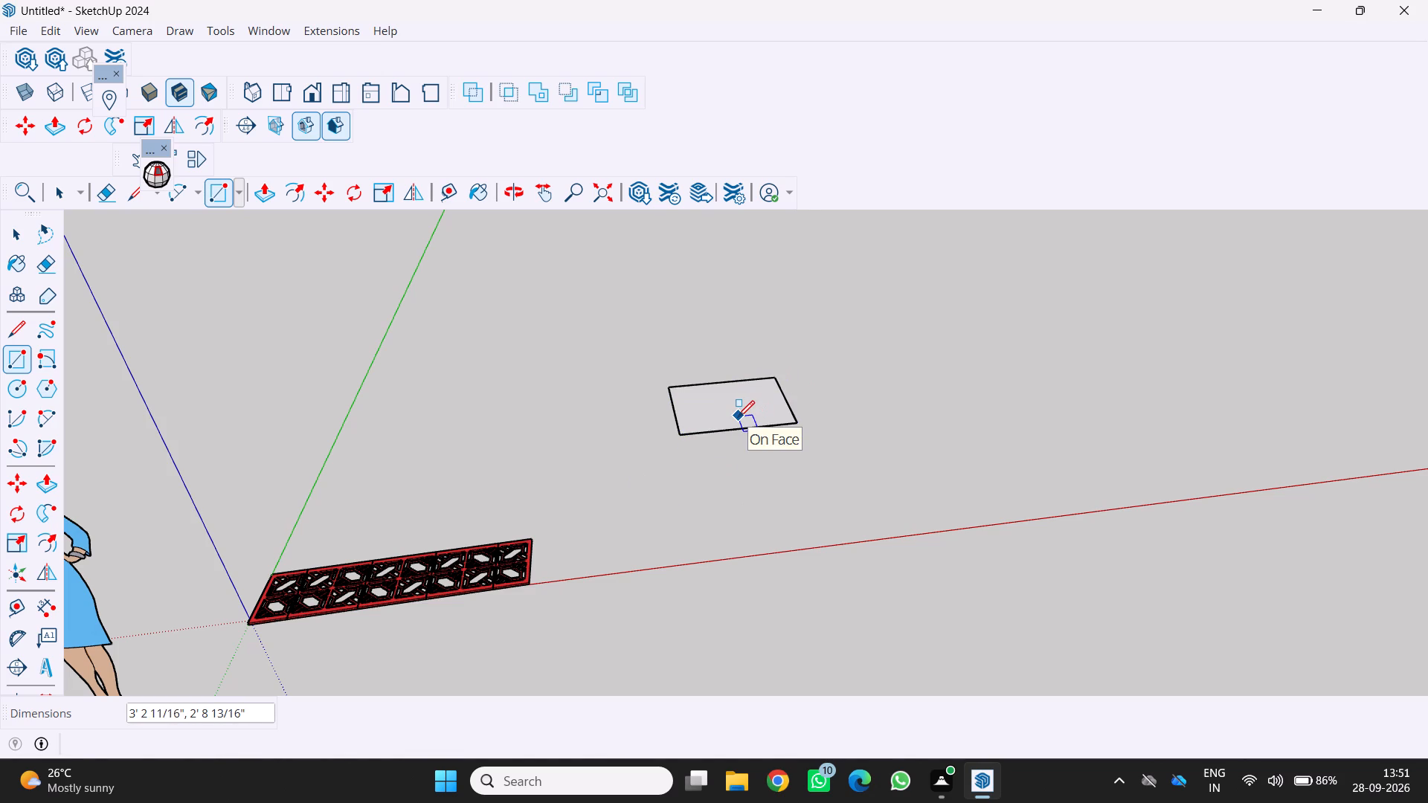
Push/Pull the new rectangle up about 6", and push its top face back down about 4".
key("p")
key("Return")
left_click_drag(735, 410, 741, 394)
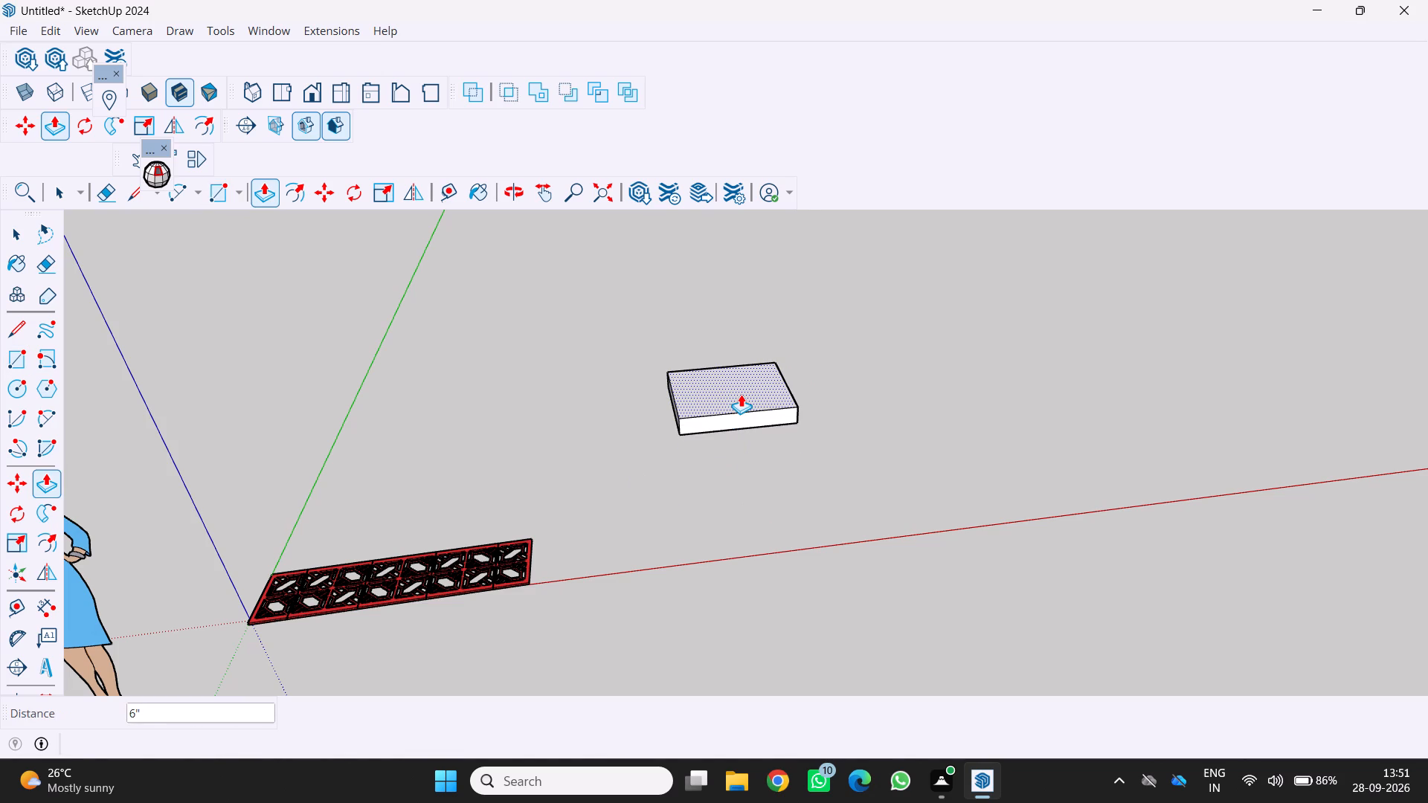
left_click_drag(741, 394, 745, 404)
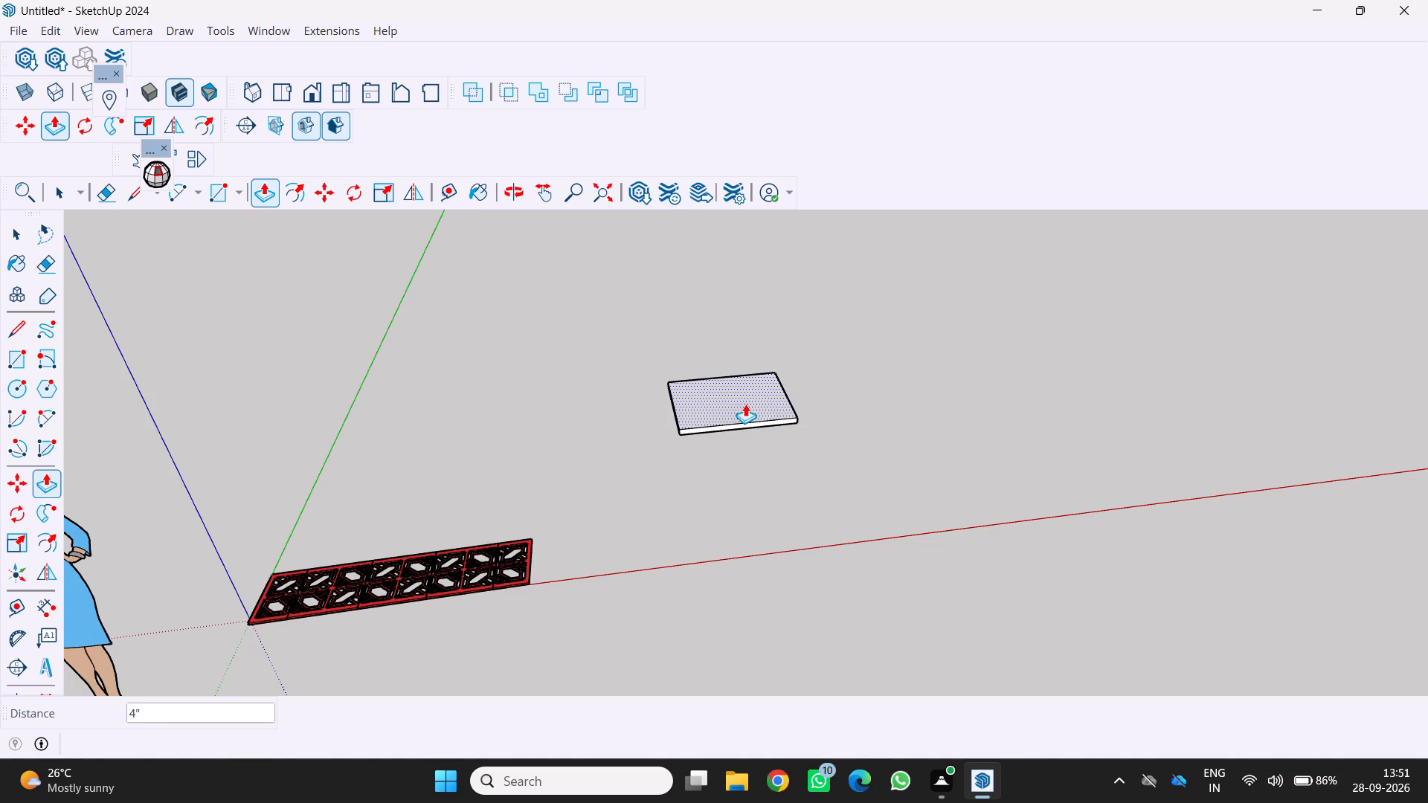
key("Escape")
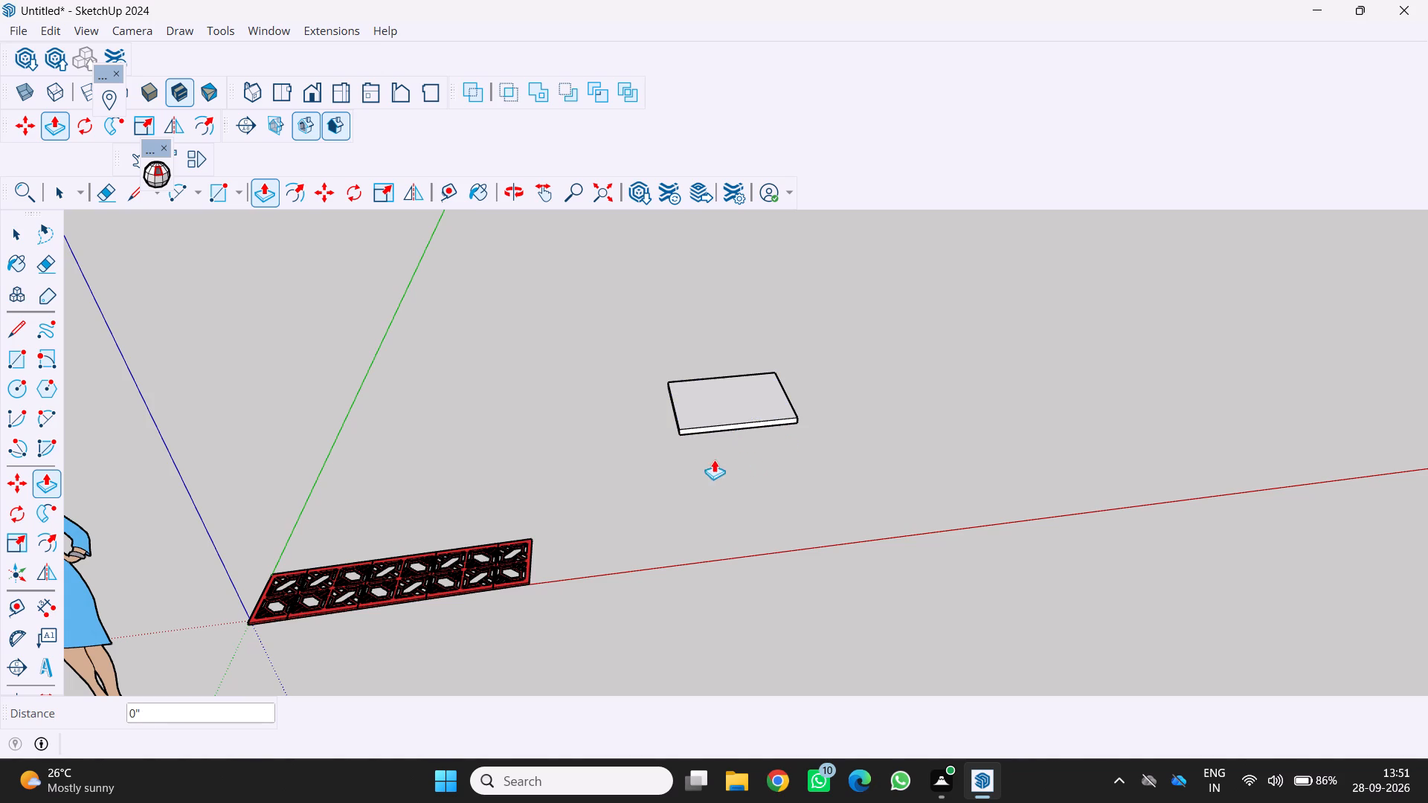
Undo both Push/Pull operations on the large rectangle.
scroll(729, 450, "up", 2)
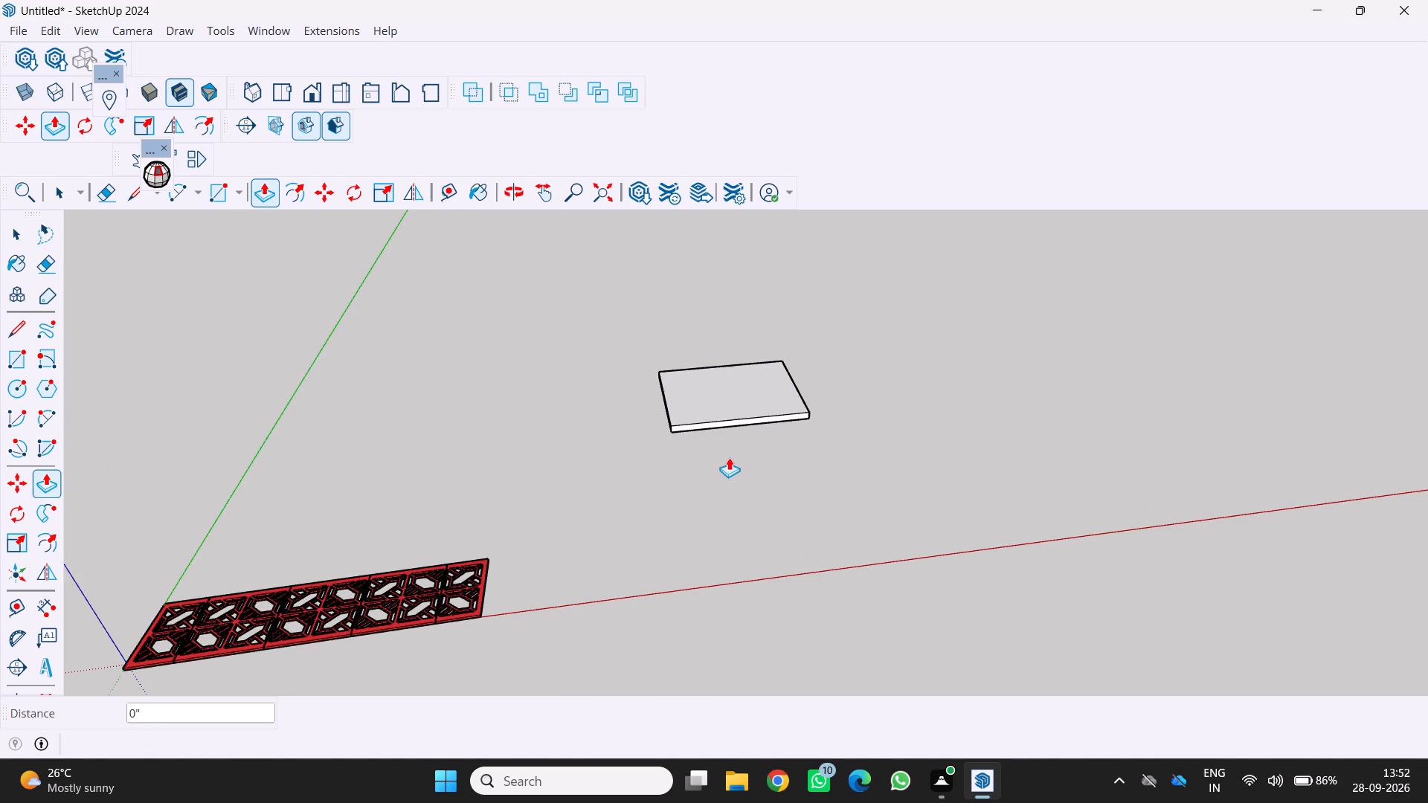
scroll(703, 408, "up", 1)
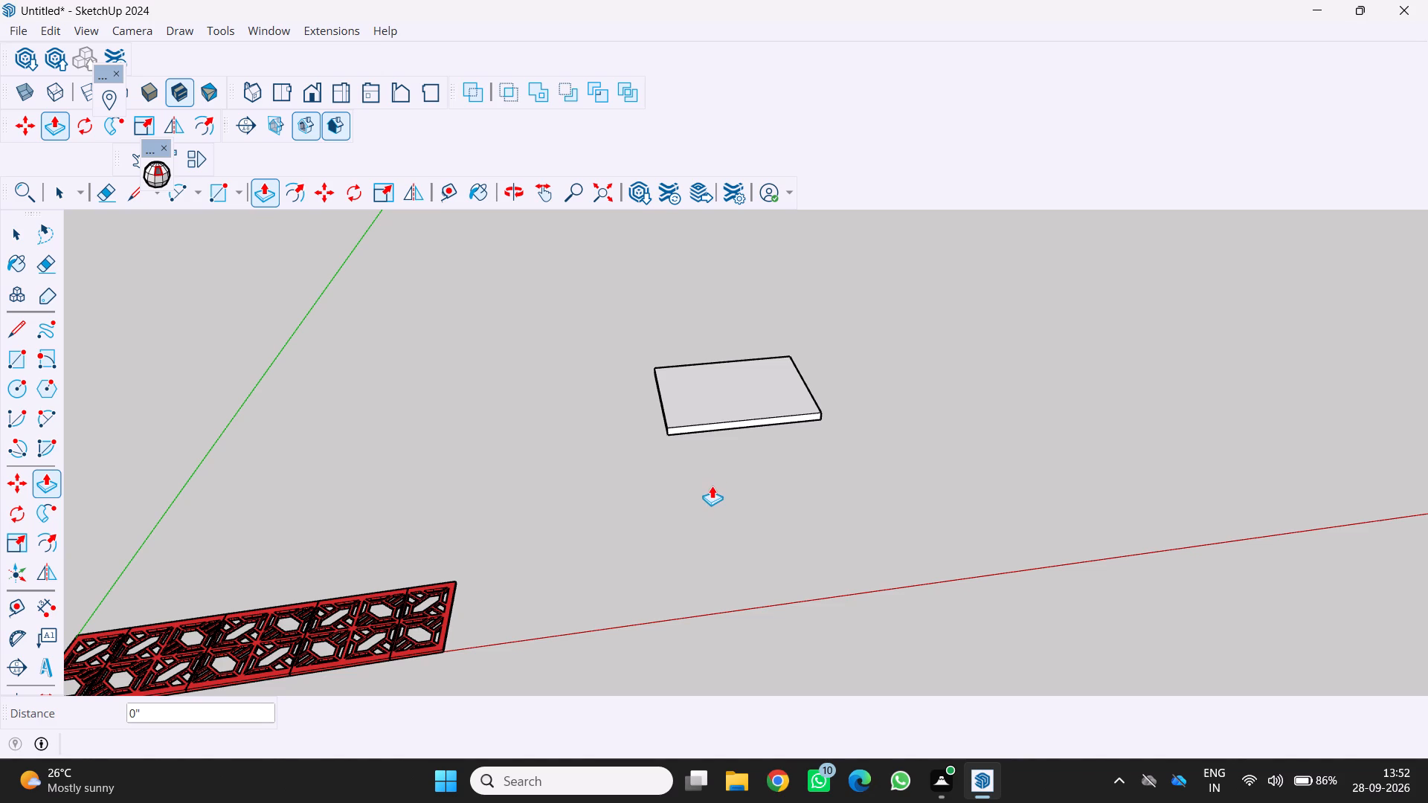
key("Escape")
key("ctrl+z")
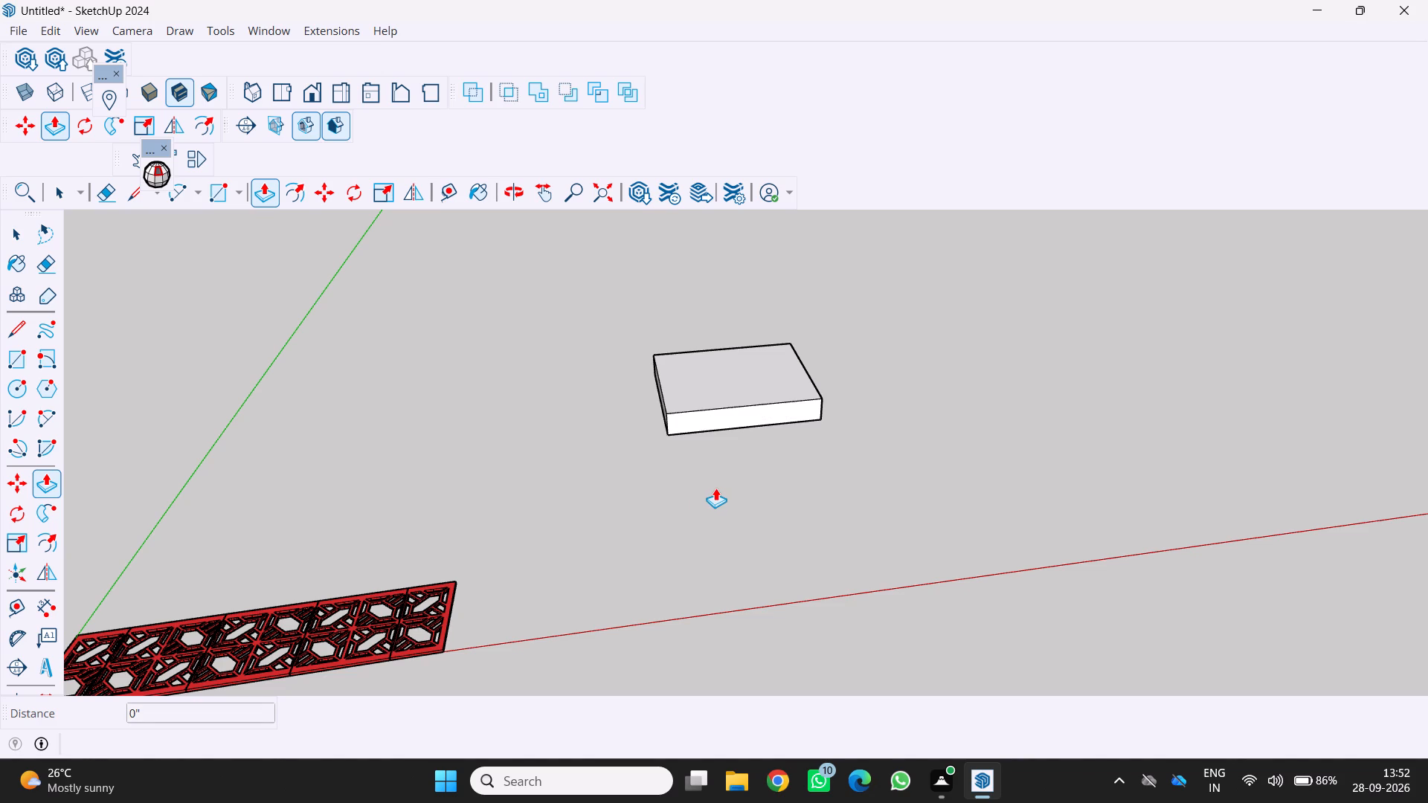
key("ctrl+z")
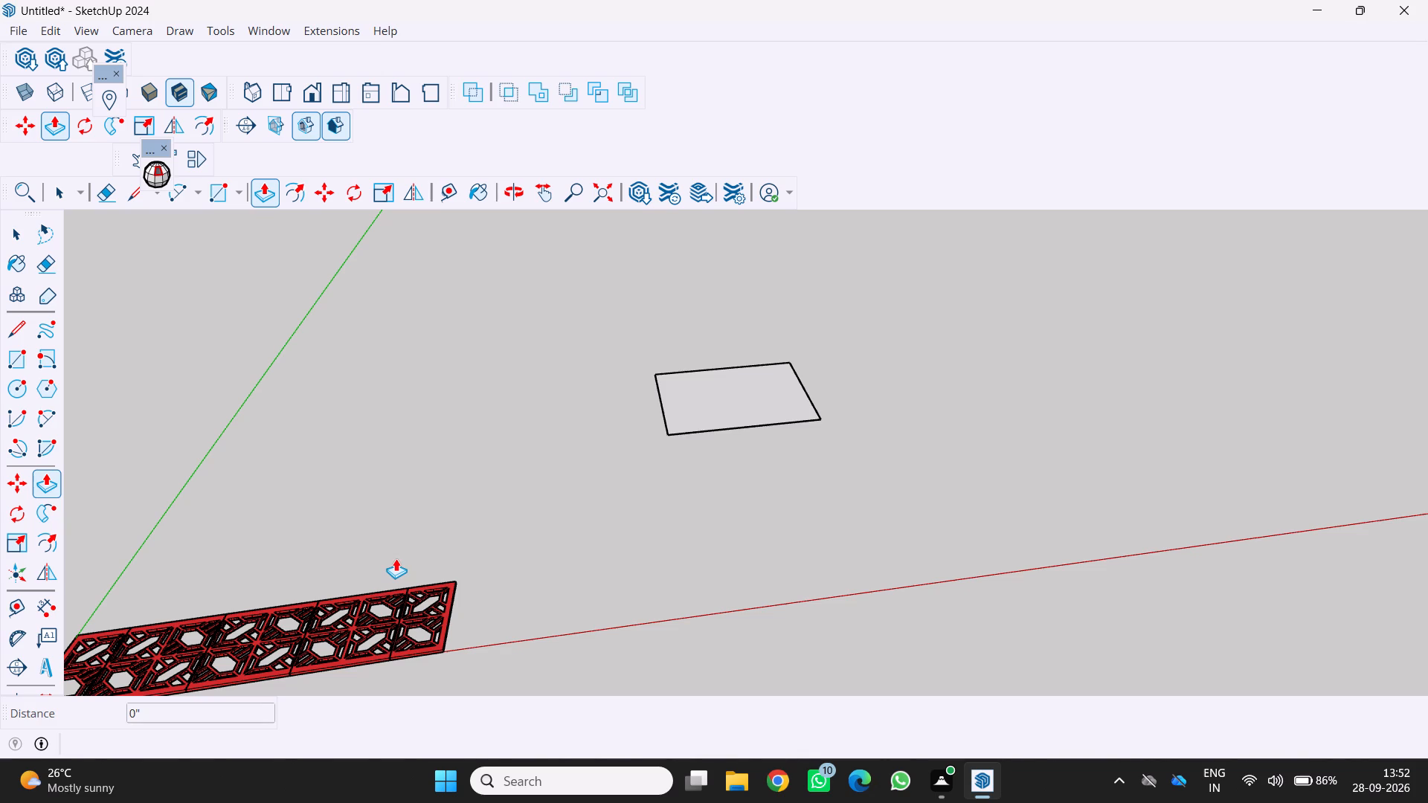
Draw a small square about 4 3/4" by 4 3/4" on the ground between the lattice panel and the large rectangle.
scroll(578, 393, "down", 4)
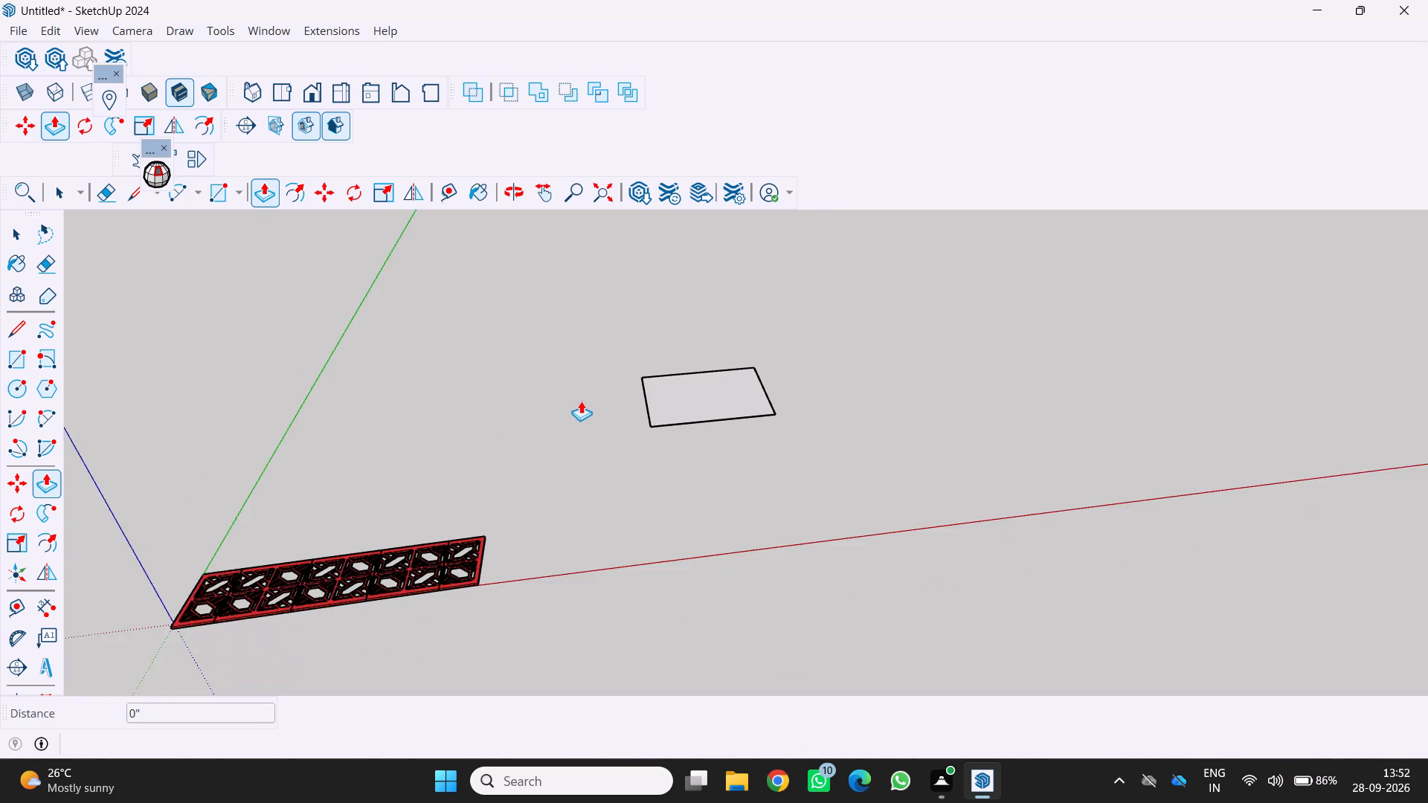
middle_click_drag(618, 382, 602, 361)
scroll(598, 370, "up", 2)
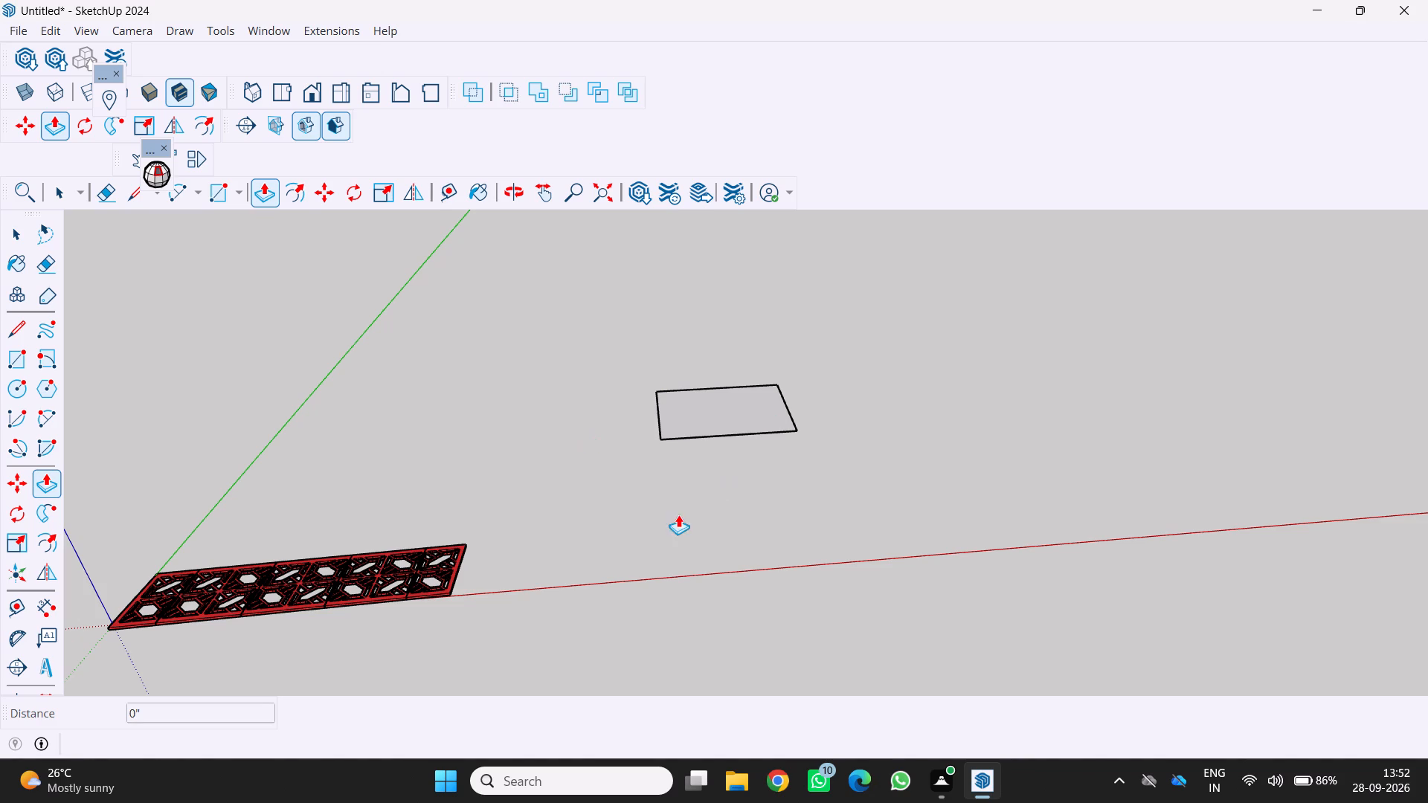
left_click(215, 181)
left_click(208, 201)
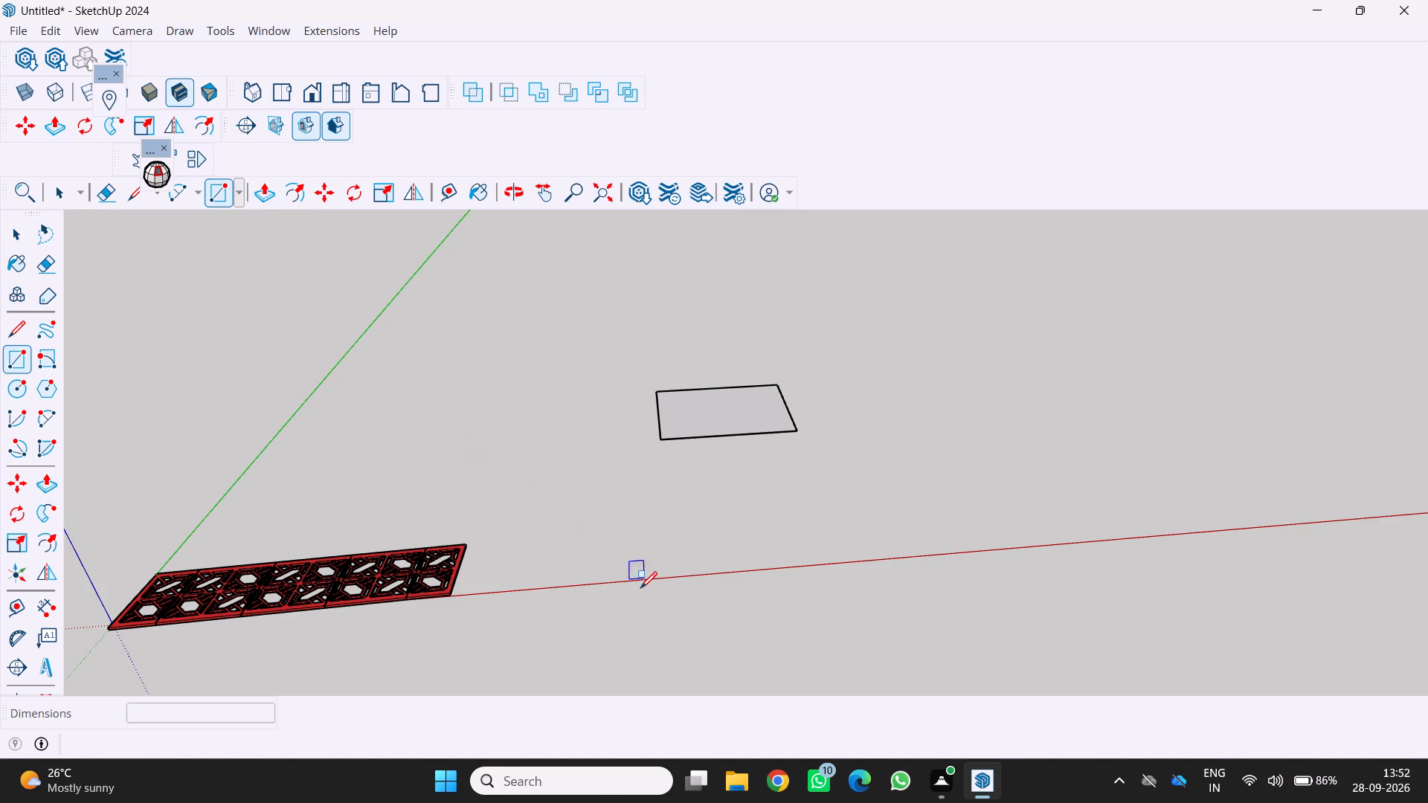
left_click(586, 534)
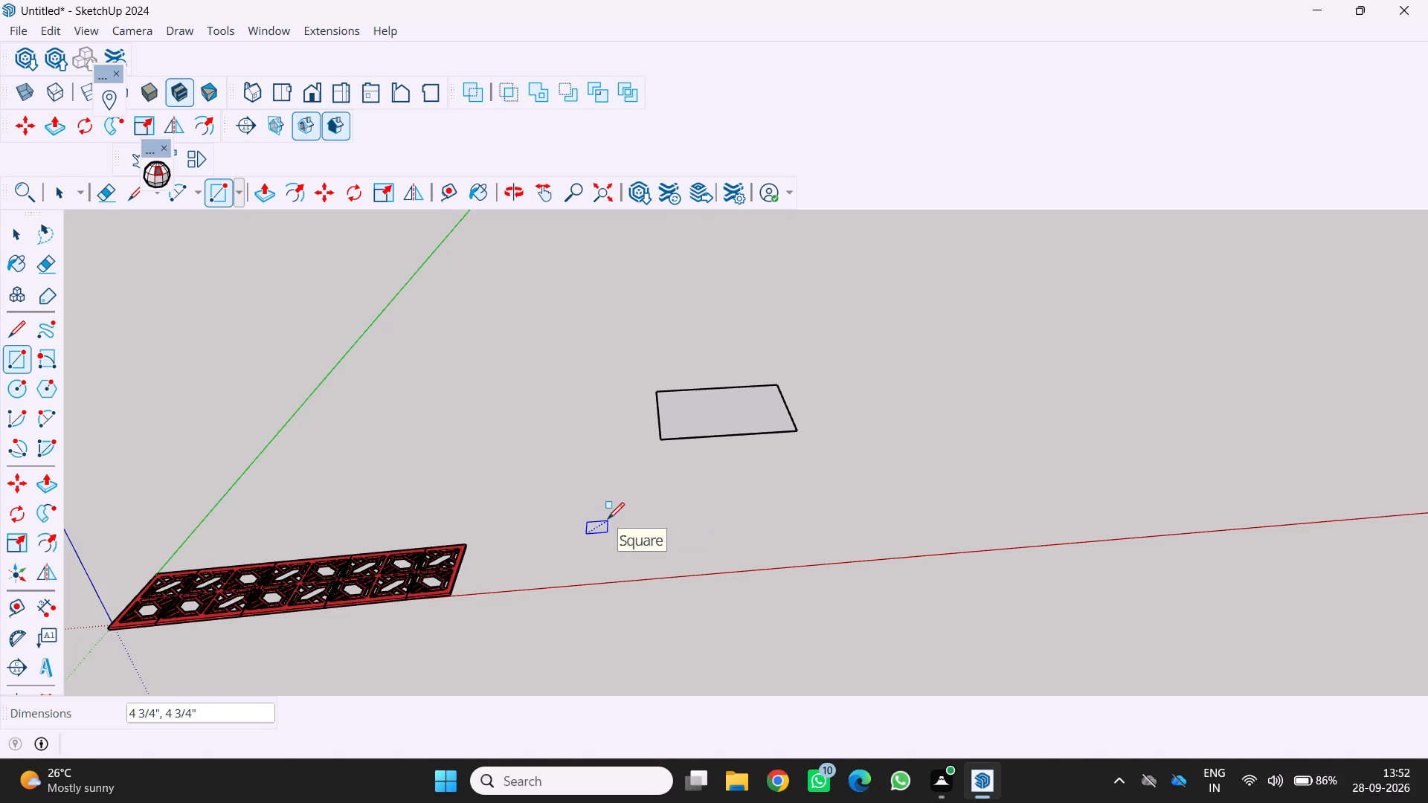
left_click(608, 519)
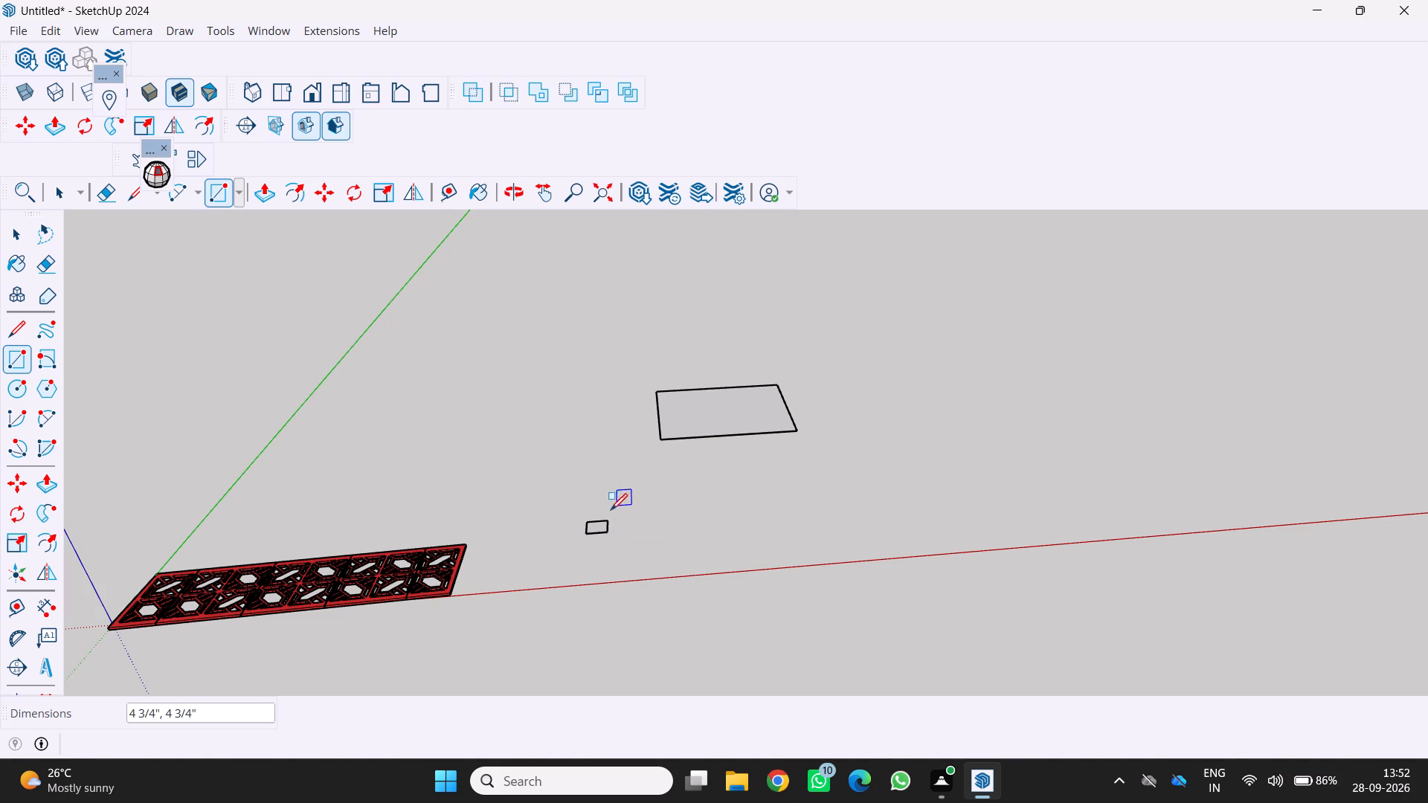
Push/Pull the small square up about 1 5/16", and raise its top face about another 5 1/16" to form a block.
scroll(624, 506, "up", 2)
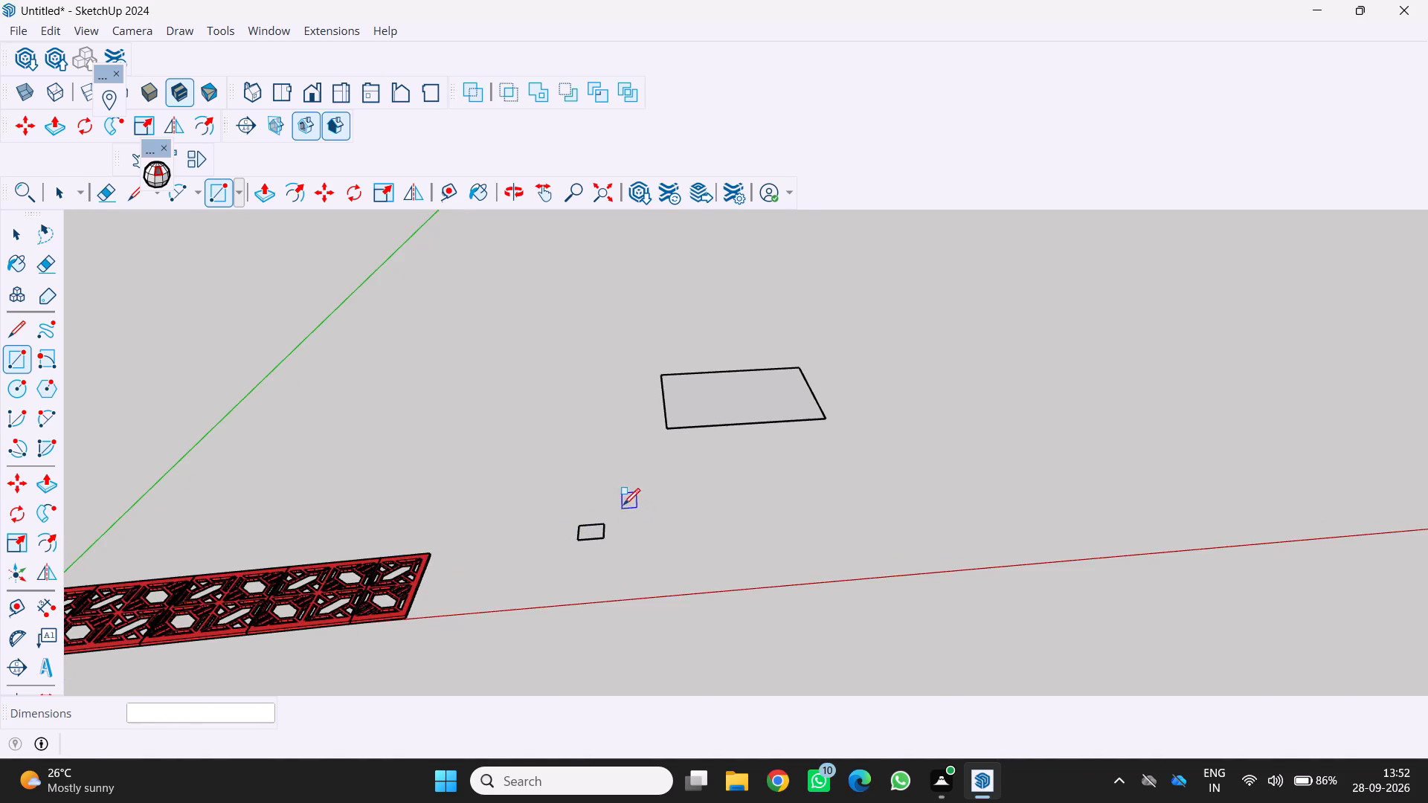
scroll(623, 505, "down", 3)
middle_click_drag(608, 509, 611, 481)
scroll(584, 503, "up", 3)
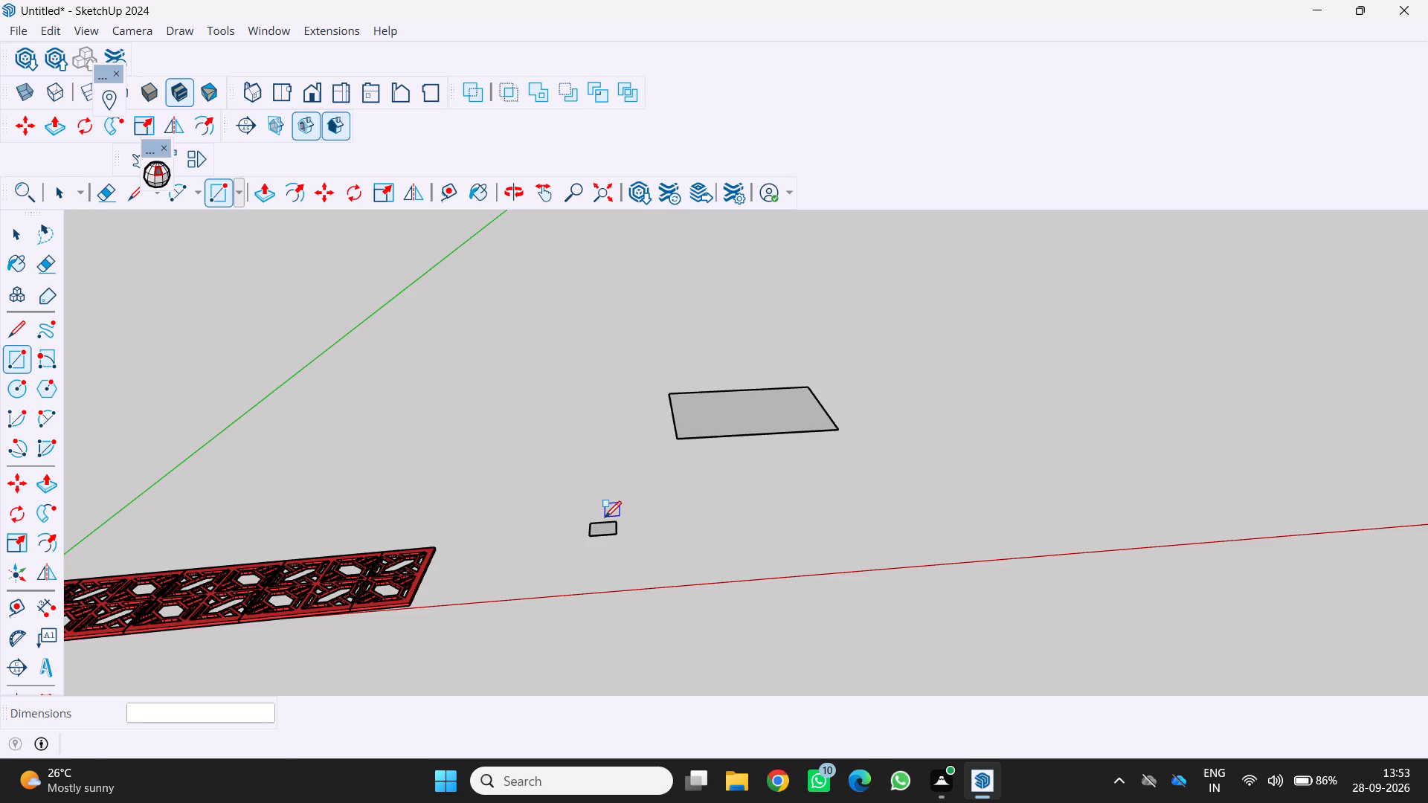
left_click(54, 413)
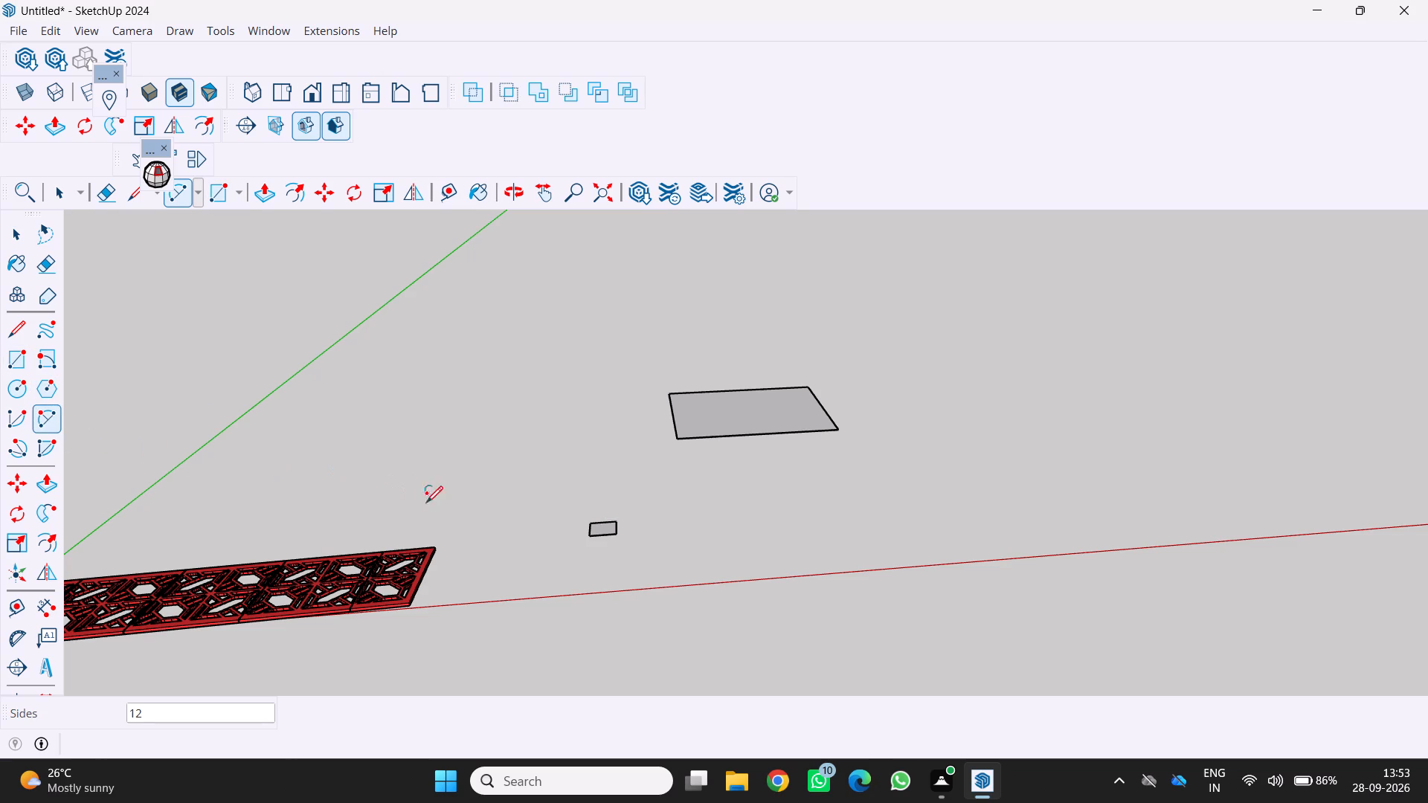
scroll(601, 544, "up", 2)
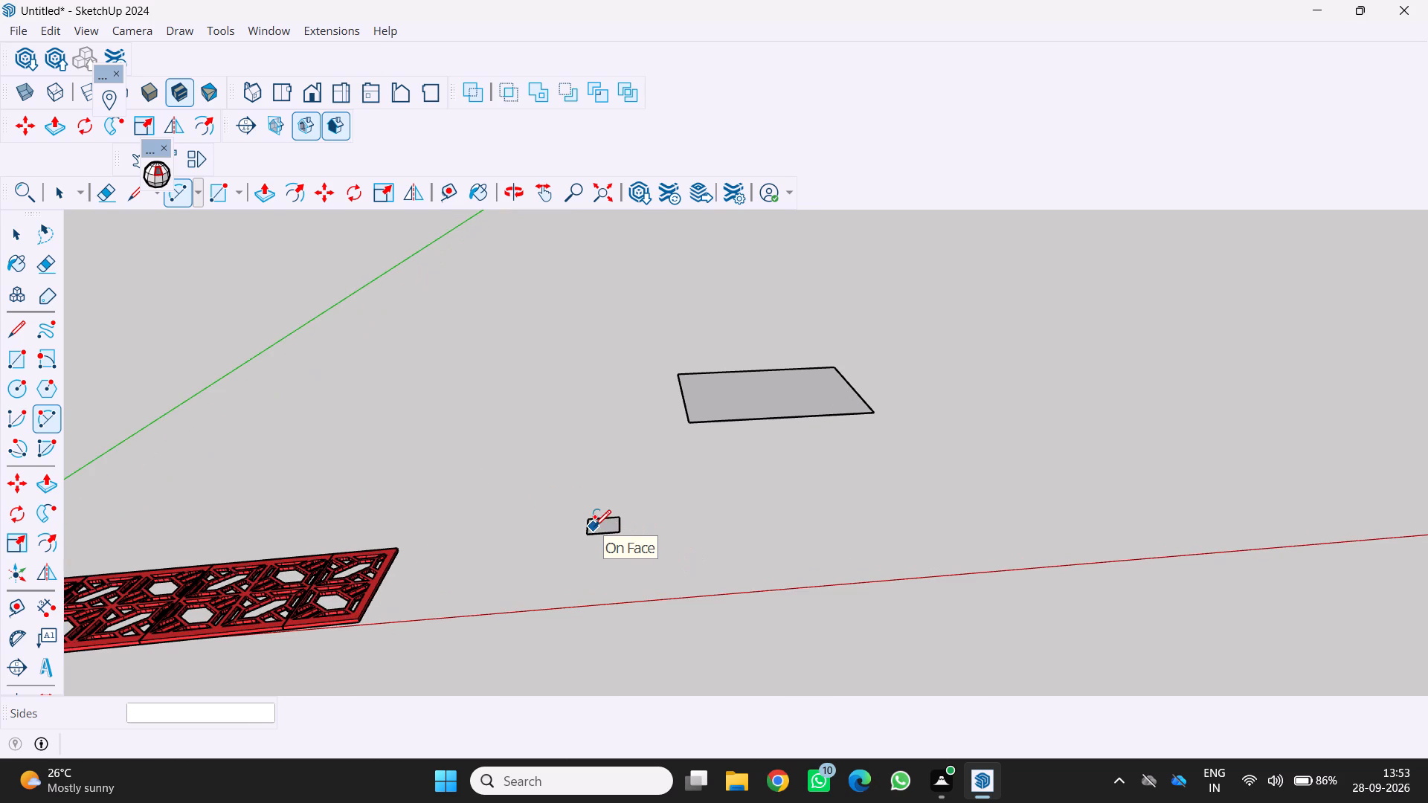
key("p")
left_click(608, 520)
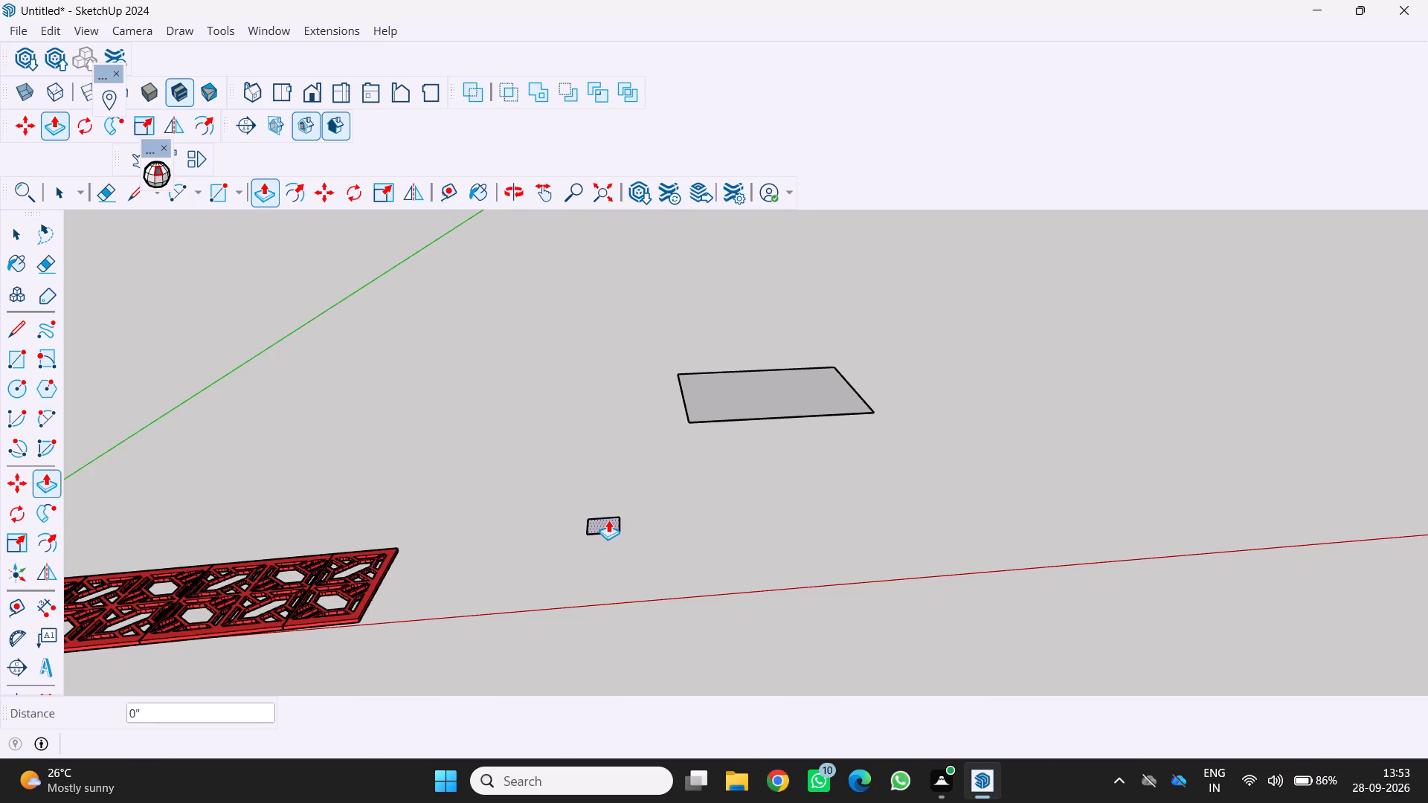
left_click_drag(606, 513, 616, 500)
left_click_drag(595, 515, 612, 484)
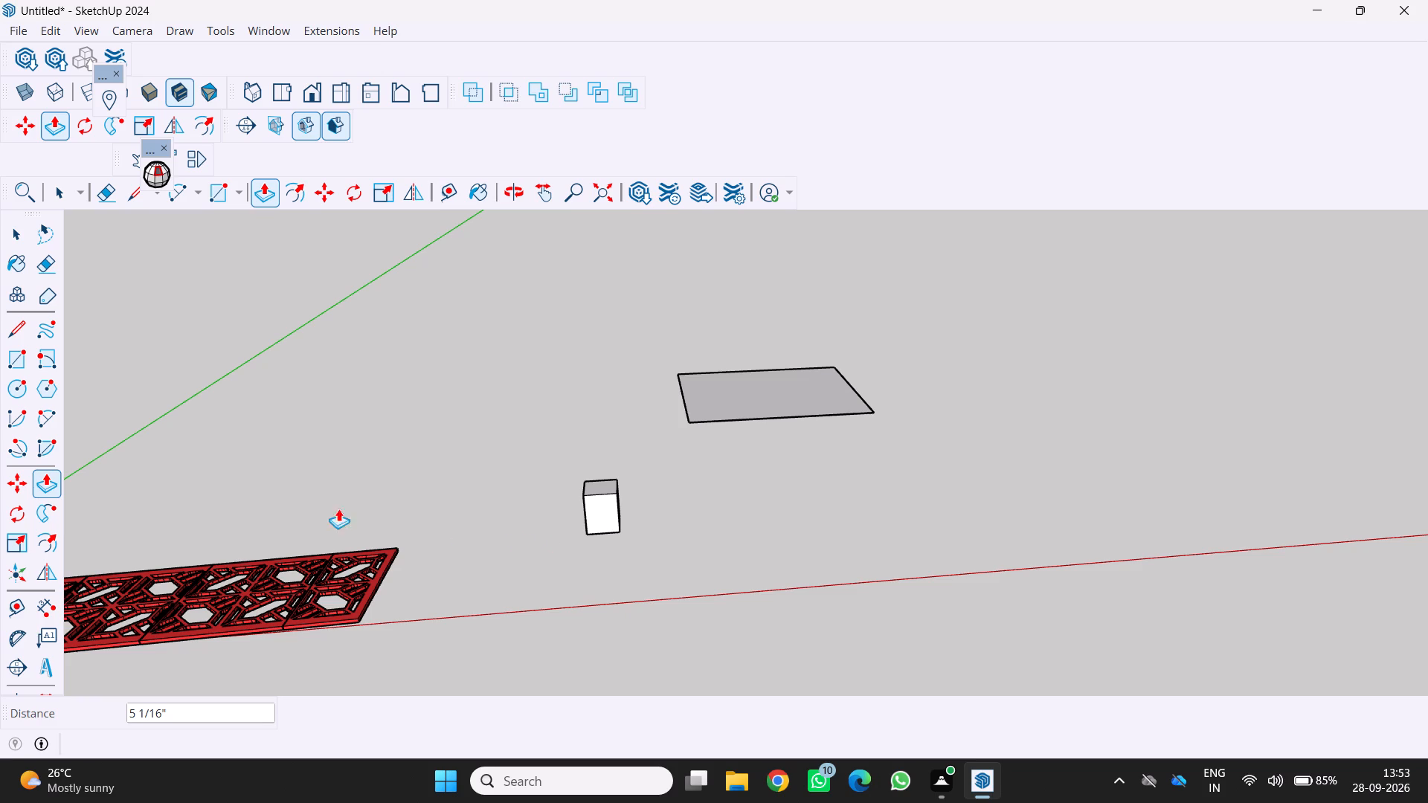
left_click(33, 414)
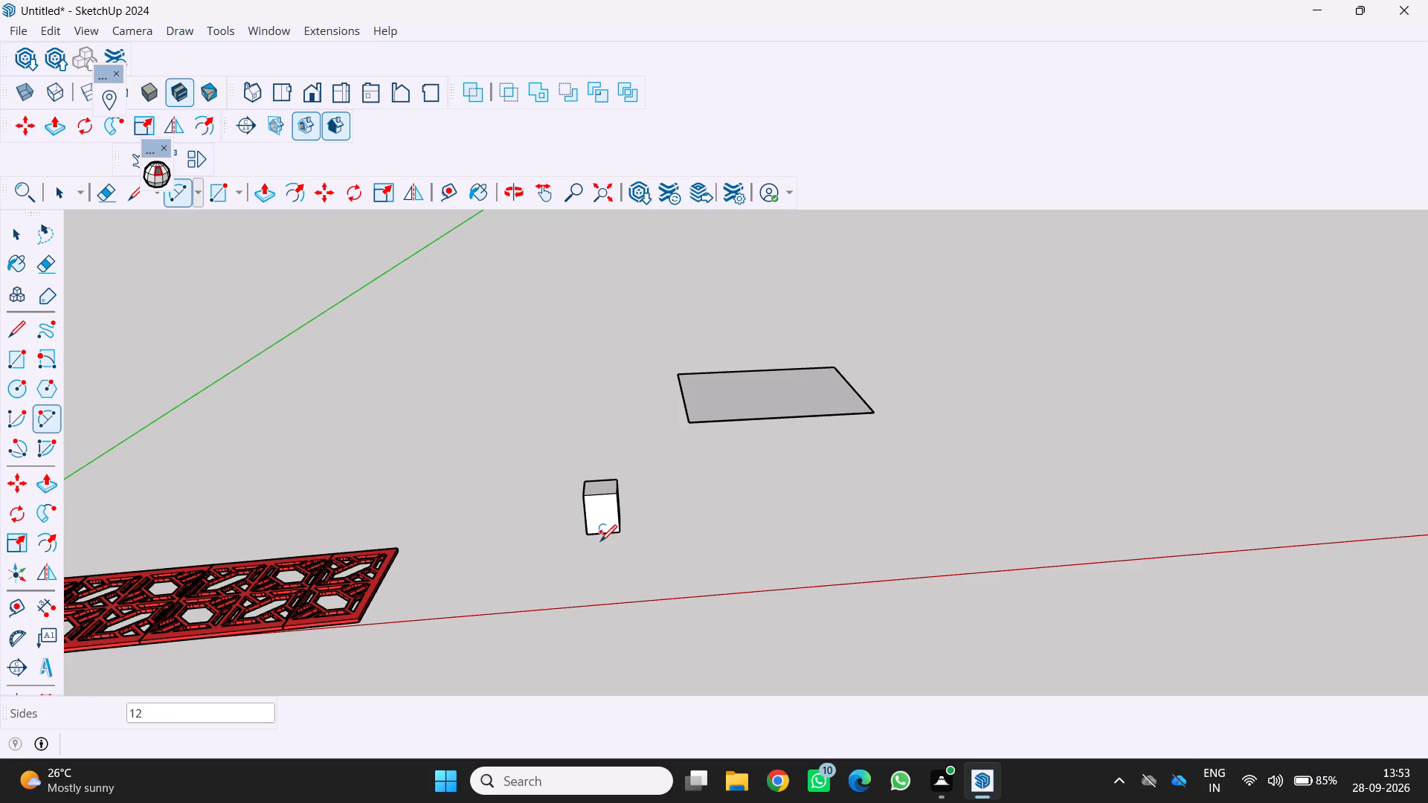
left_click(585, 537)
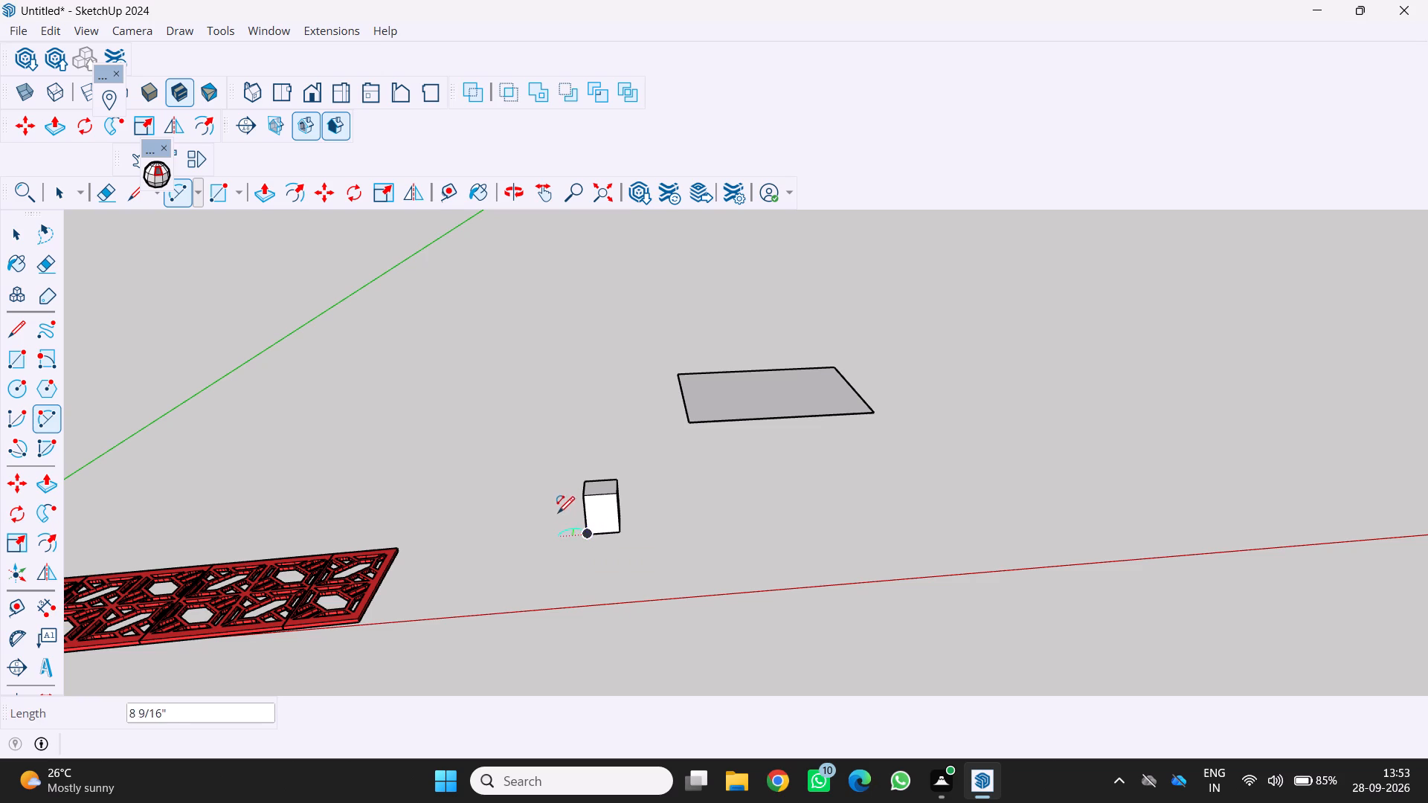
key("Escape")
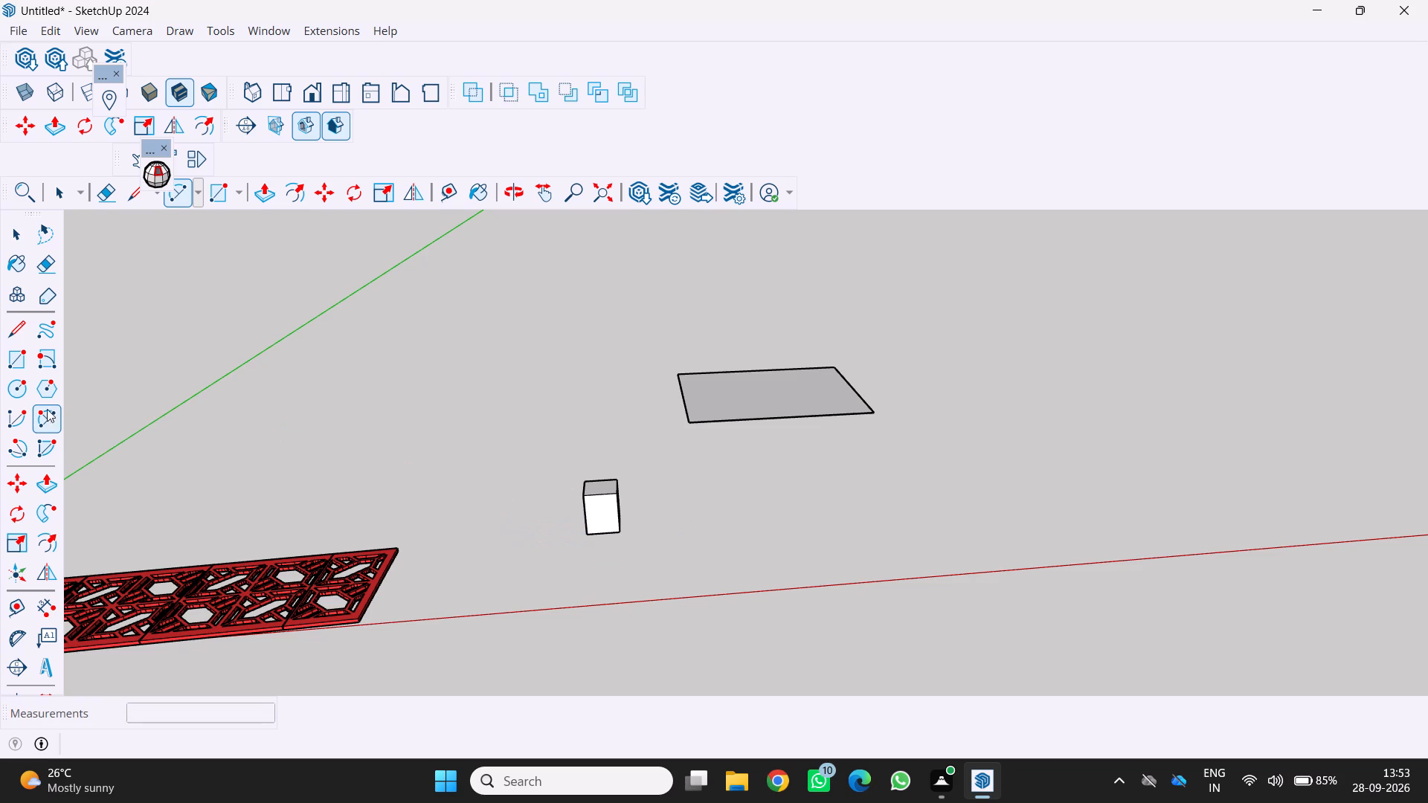
Draw two joined, oppositely curving arcs from the block's top front corner, about 6 7/8" and 6 3/16" long, bulging about 3 7/16" and 2 11/16".
left_click(48, 422)
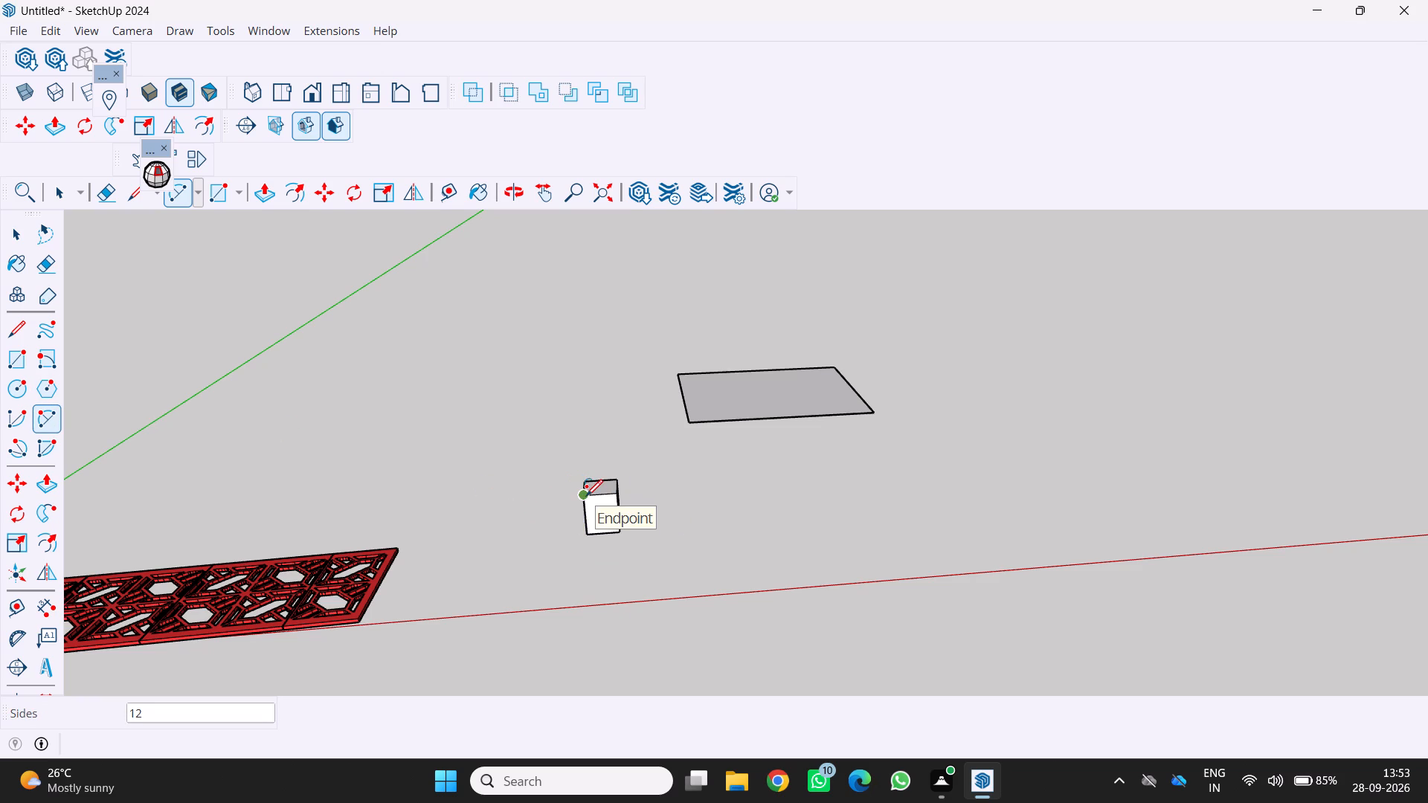
left_click(586, 496)
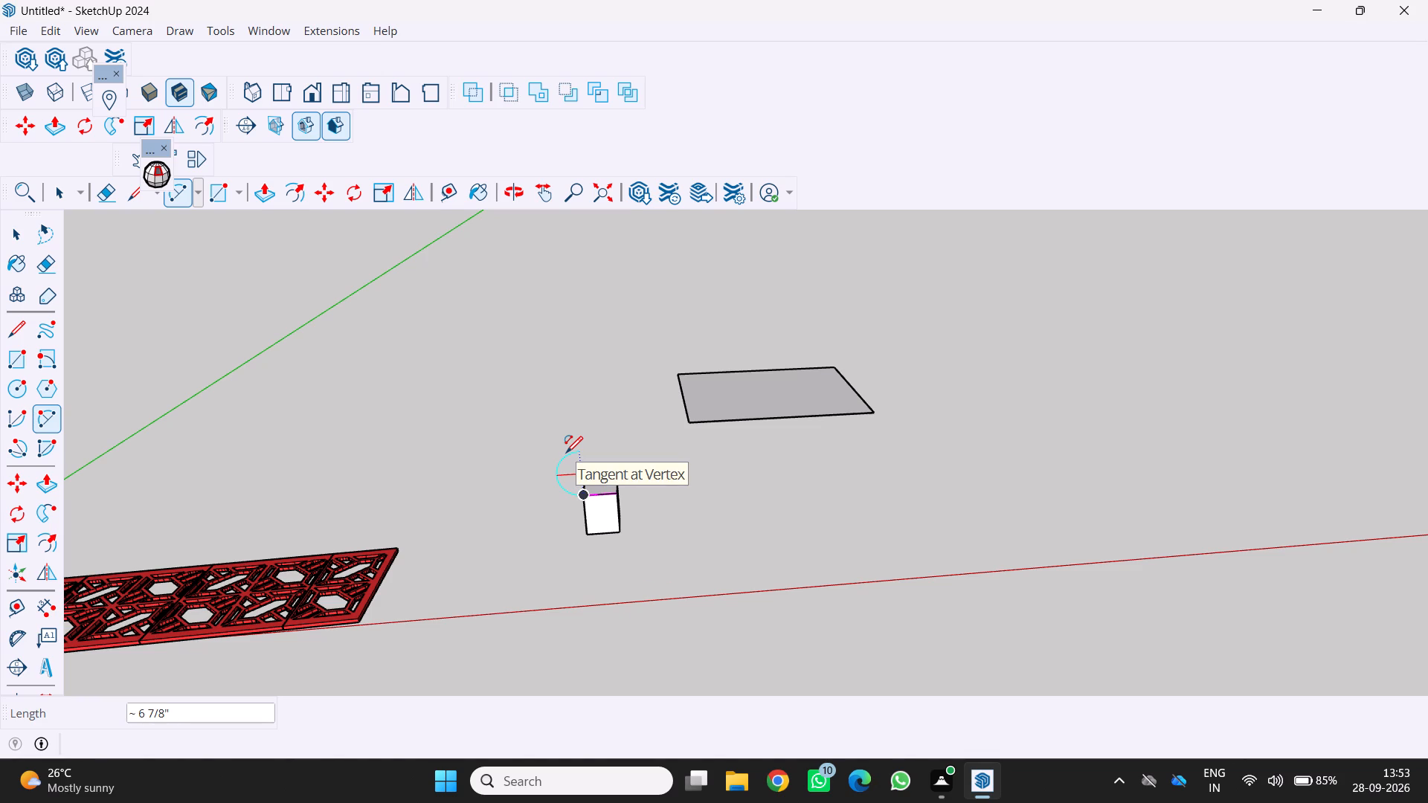
left_click(566, 453)
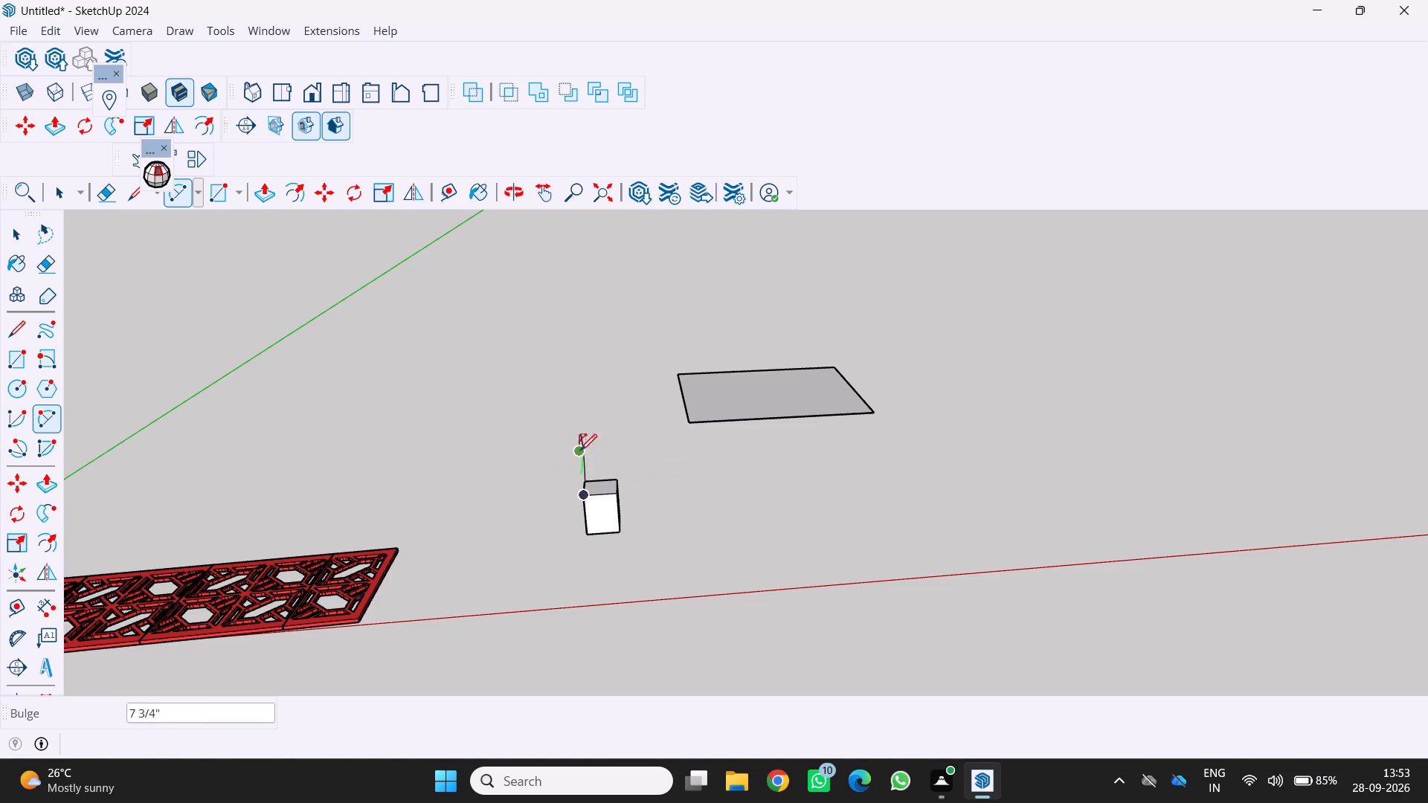
left_click(556, 482)
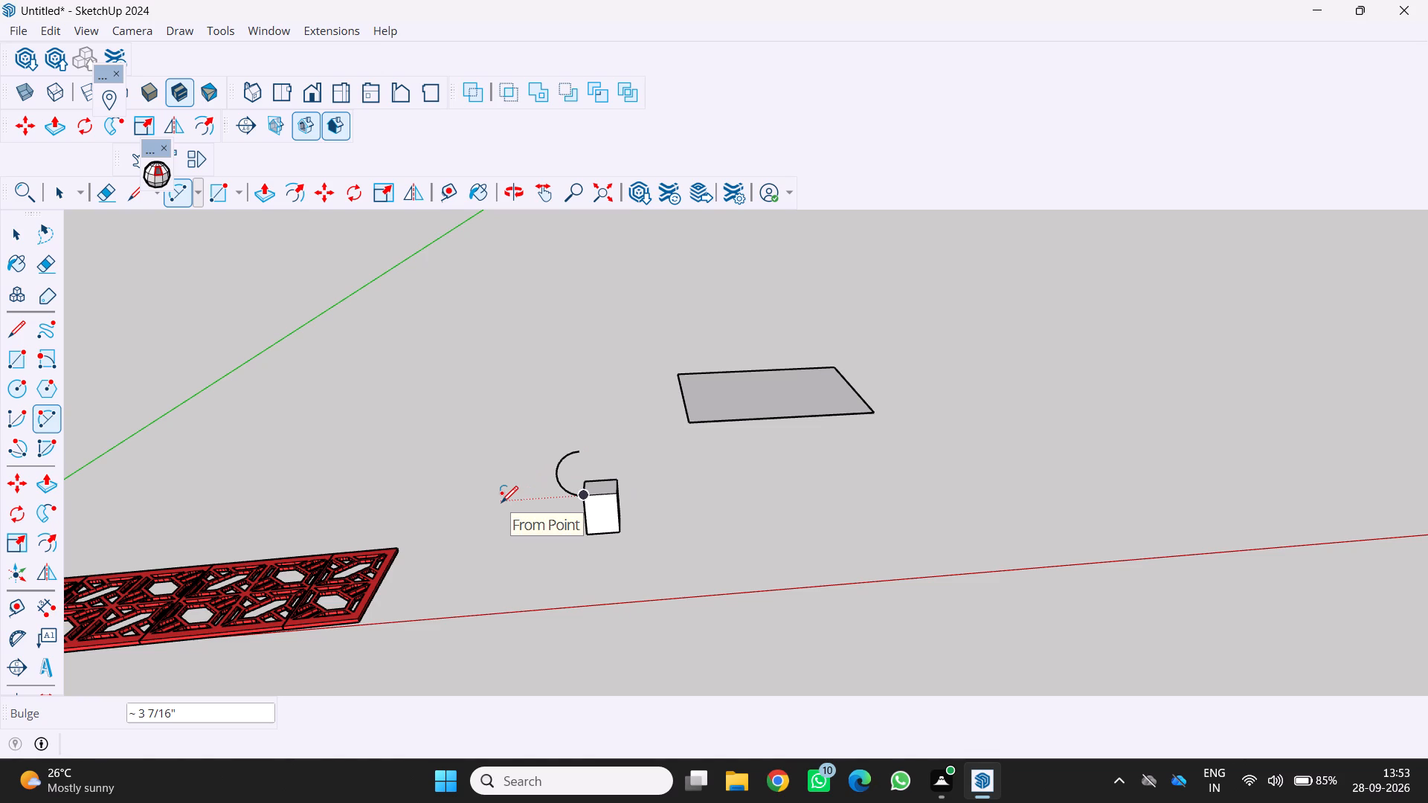
left_click(579, 452)
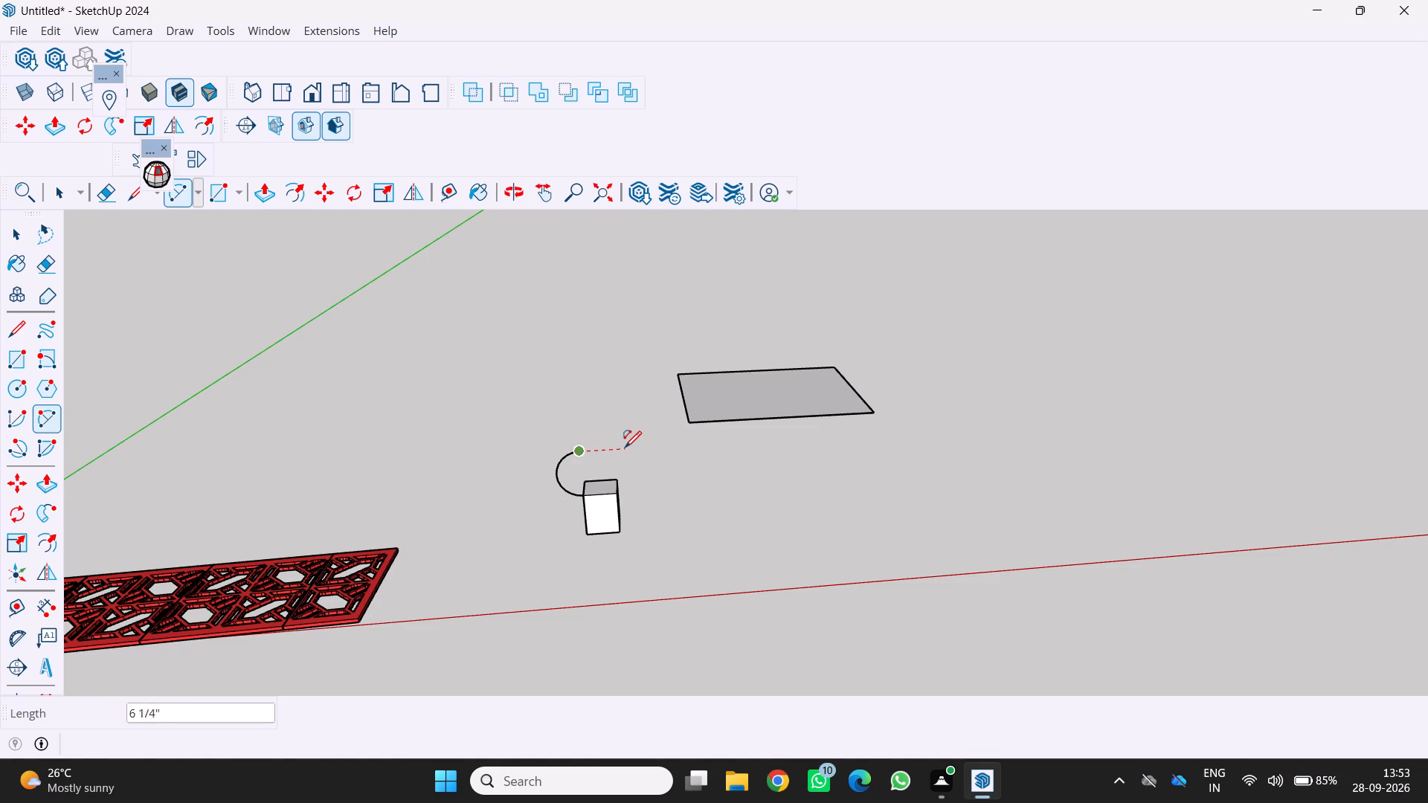
left_click(569, 417)
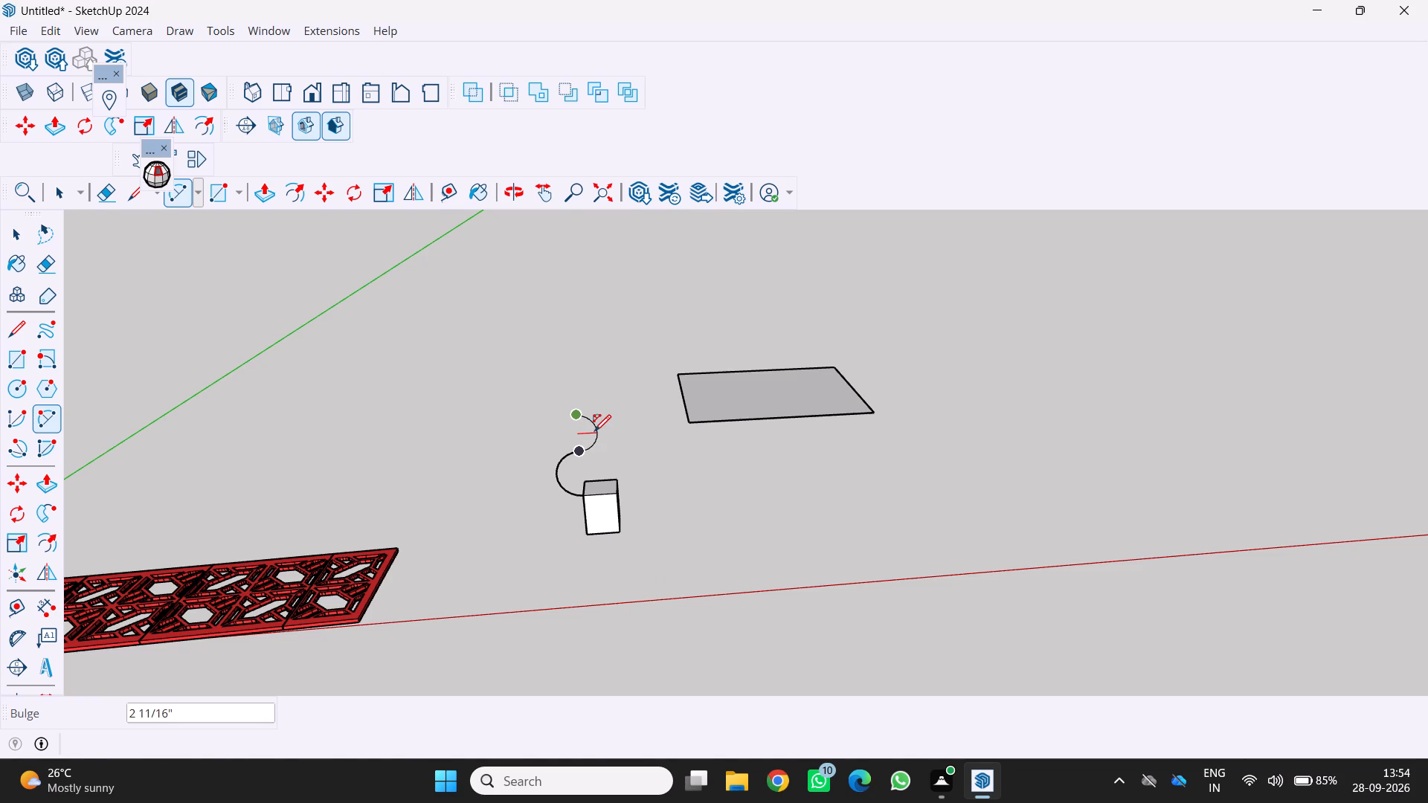
left_click(594, 431)
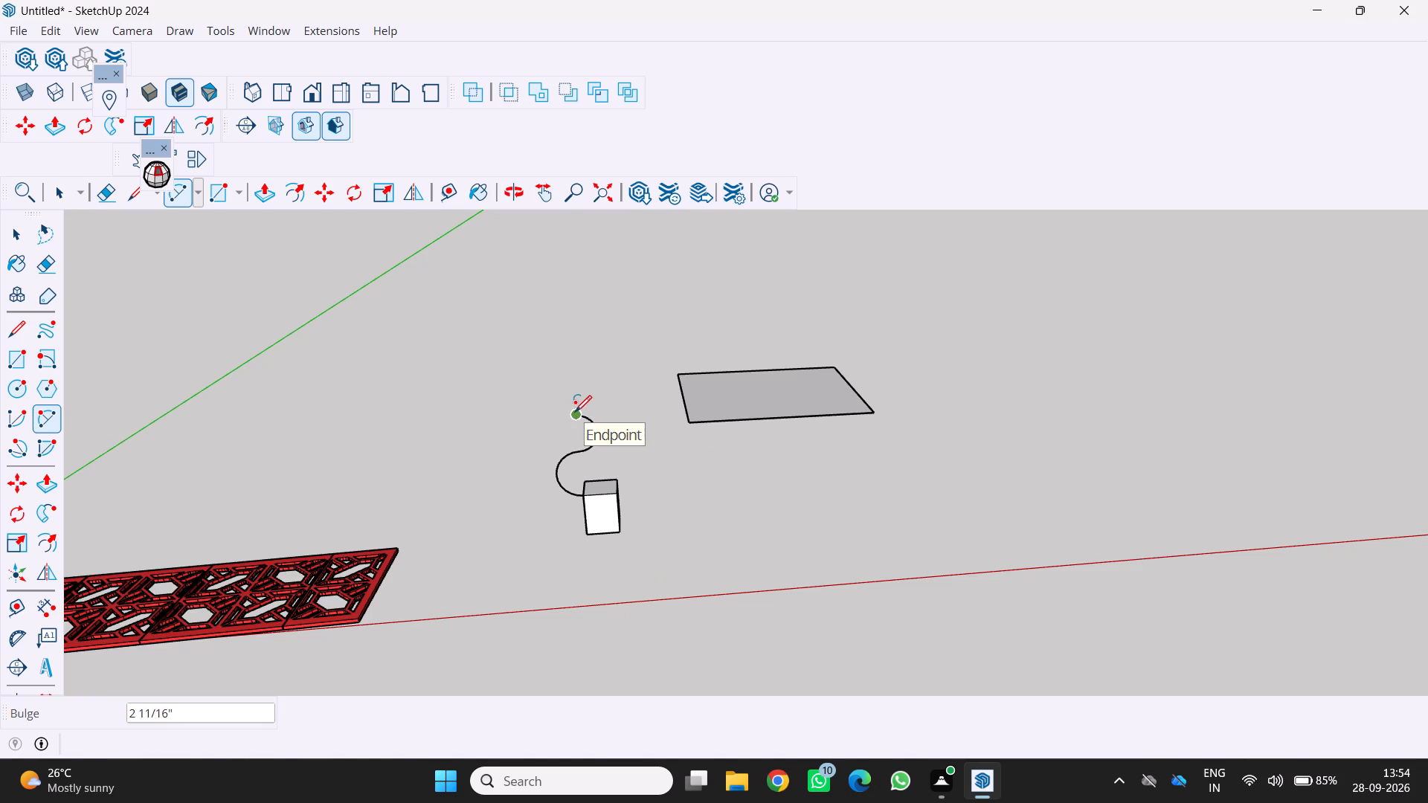
Continue the wavy curve with two more alternating arcs, bulging about 2 5/8" and about 4 3/16".
left_click(575, 412)
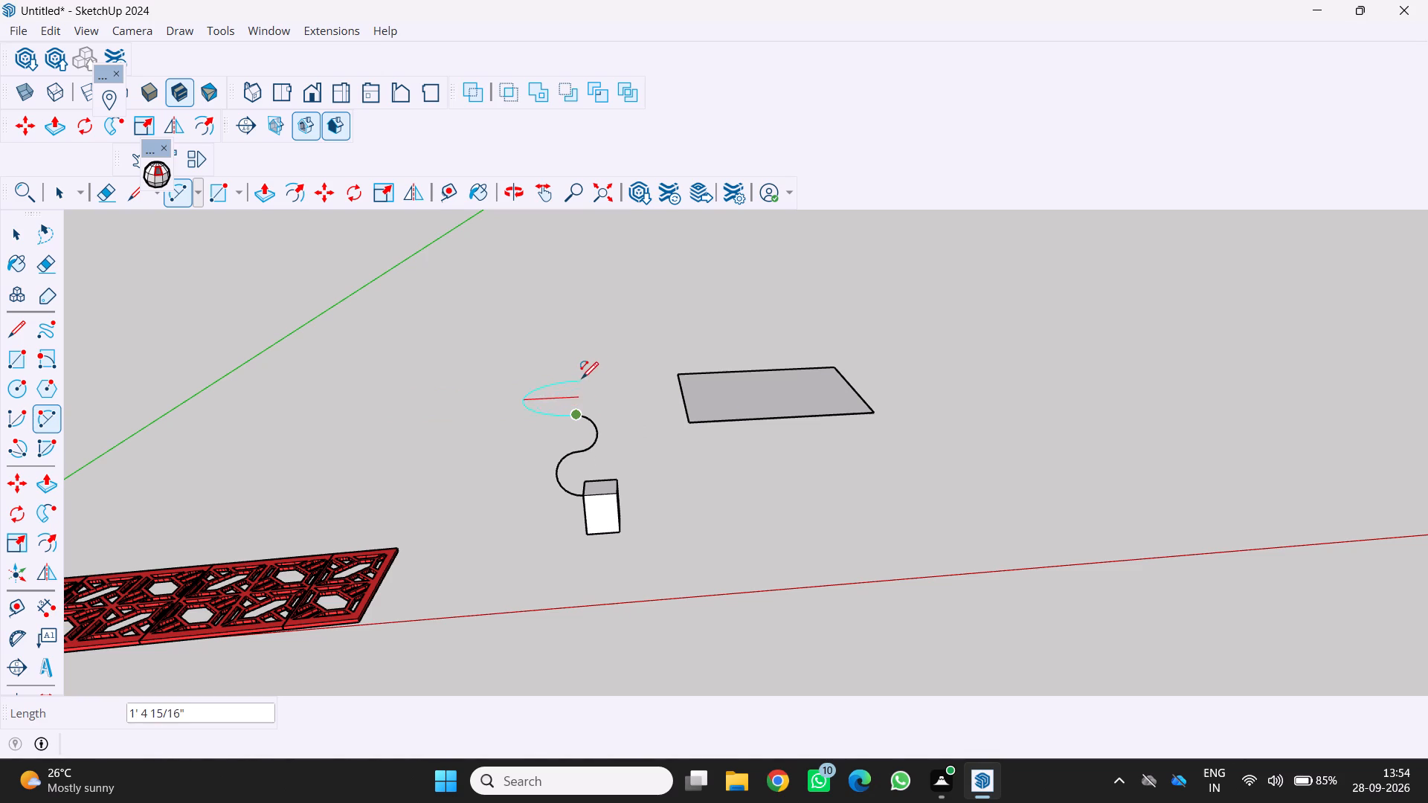
left_click(582, 384)
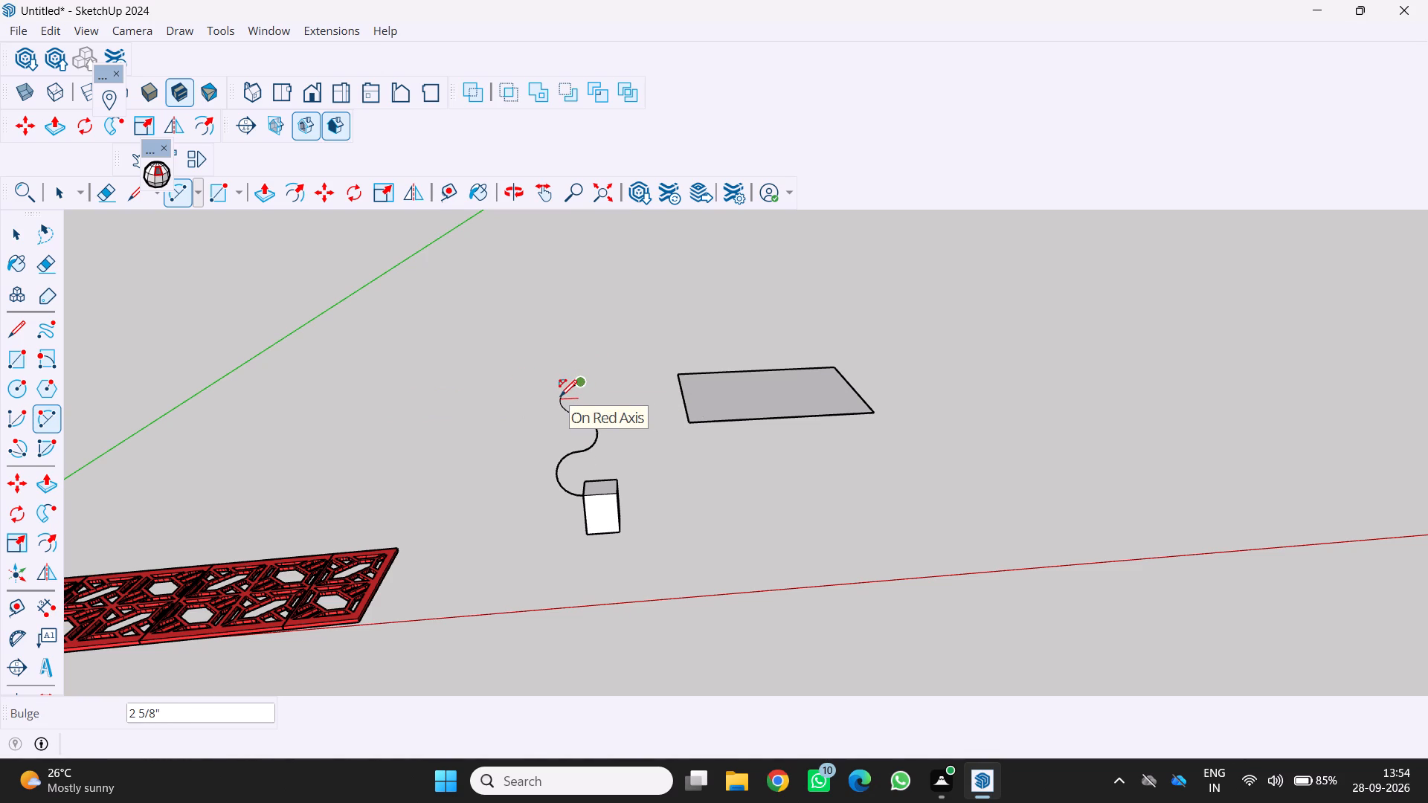
left_click(560, 396)
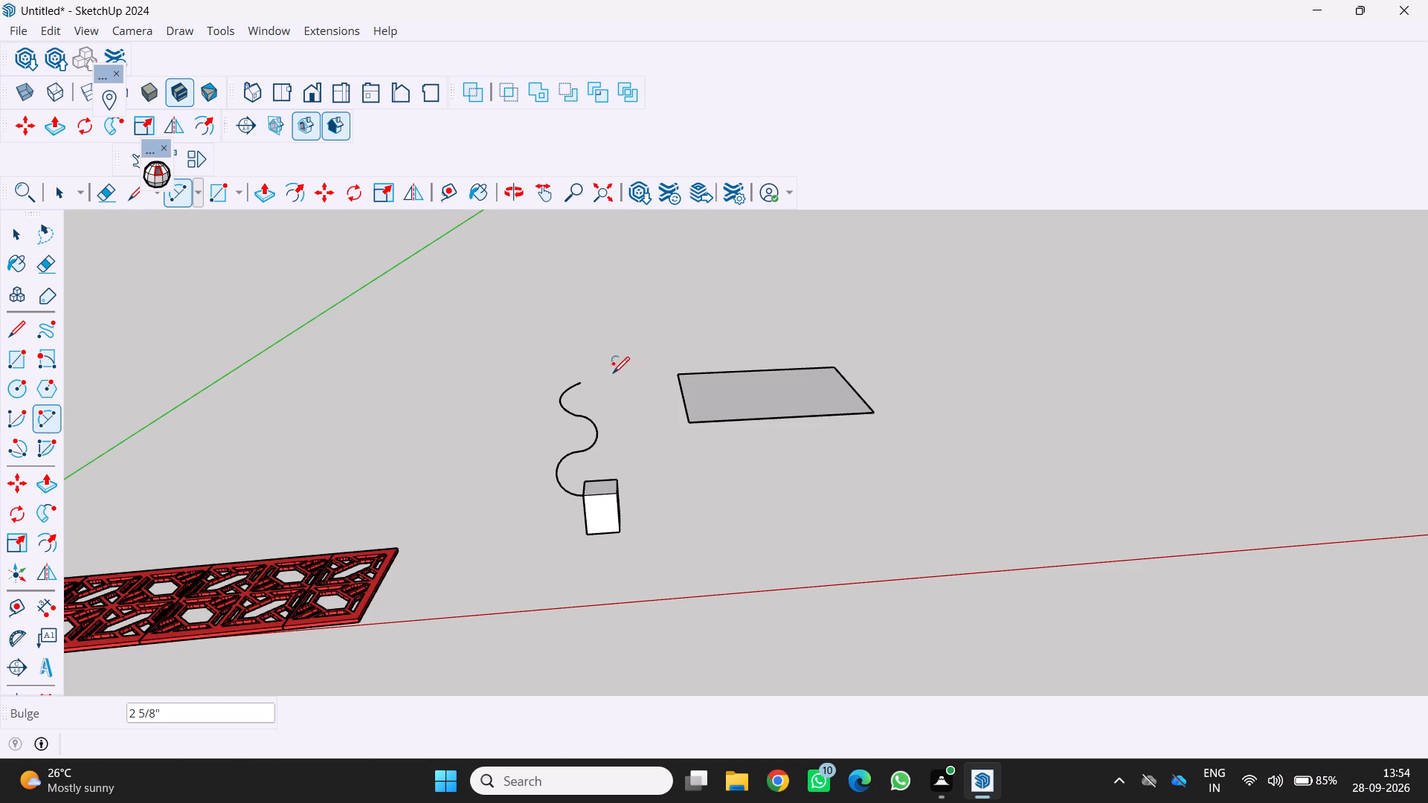
left_click(579, 380)
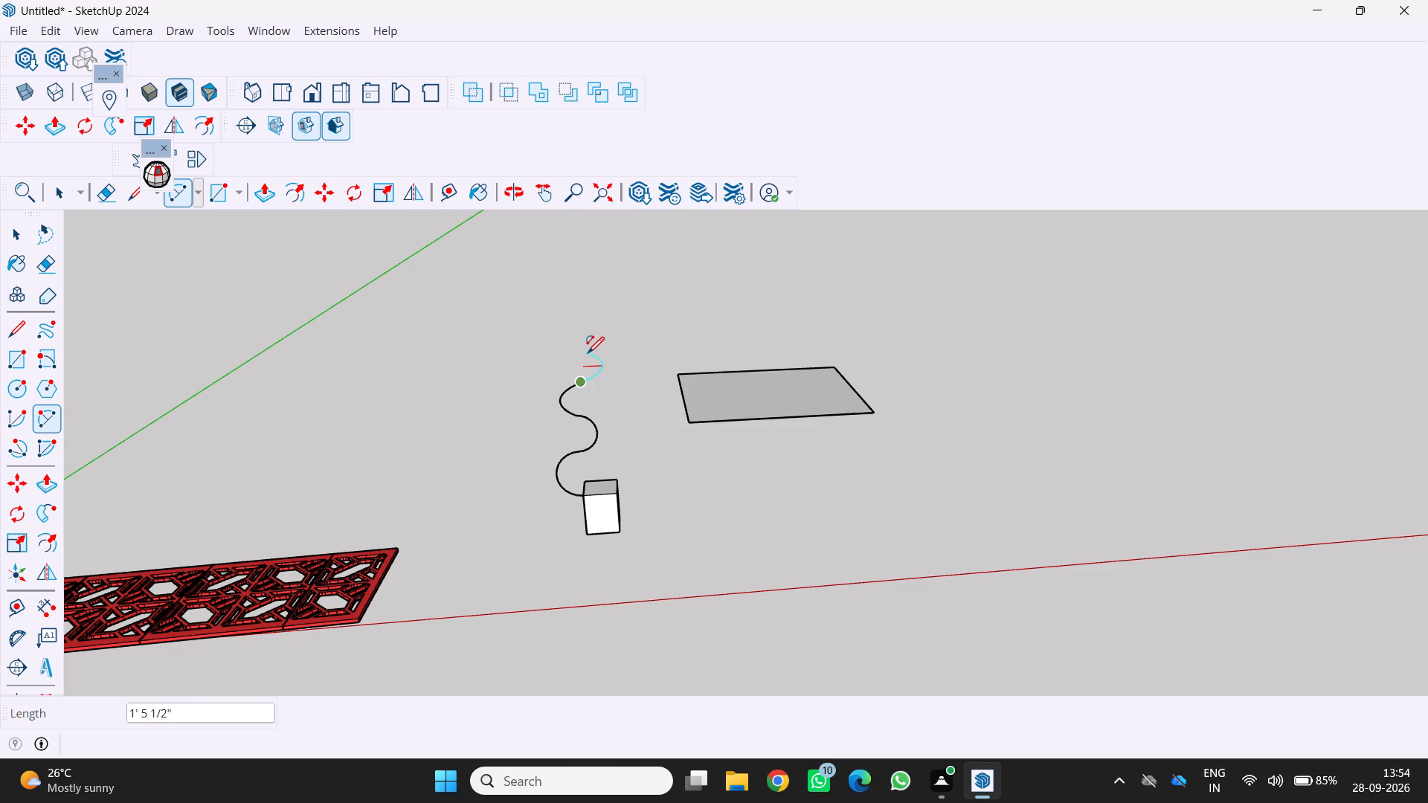
left_click(588, 353)
left_click(610, 370)
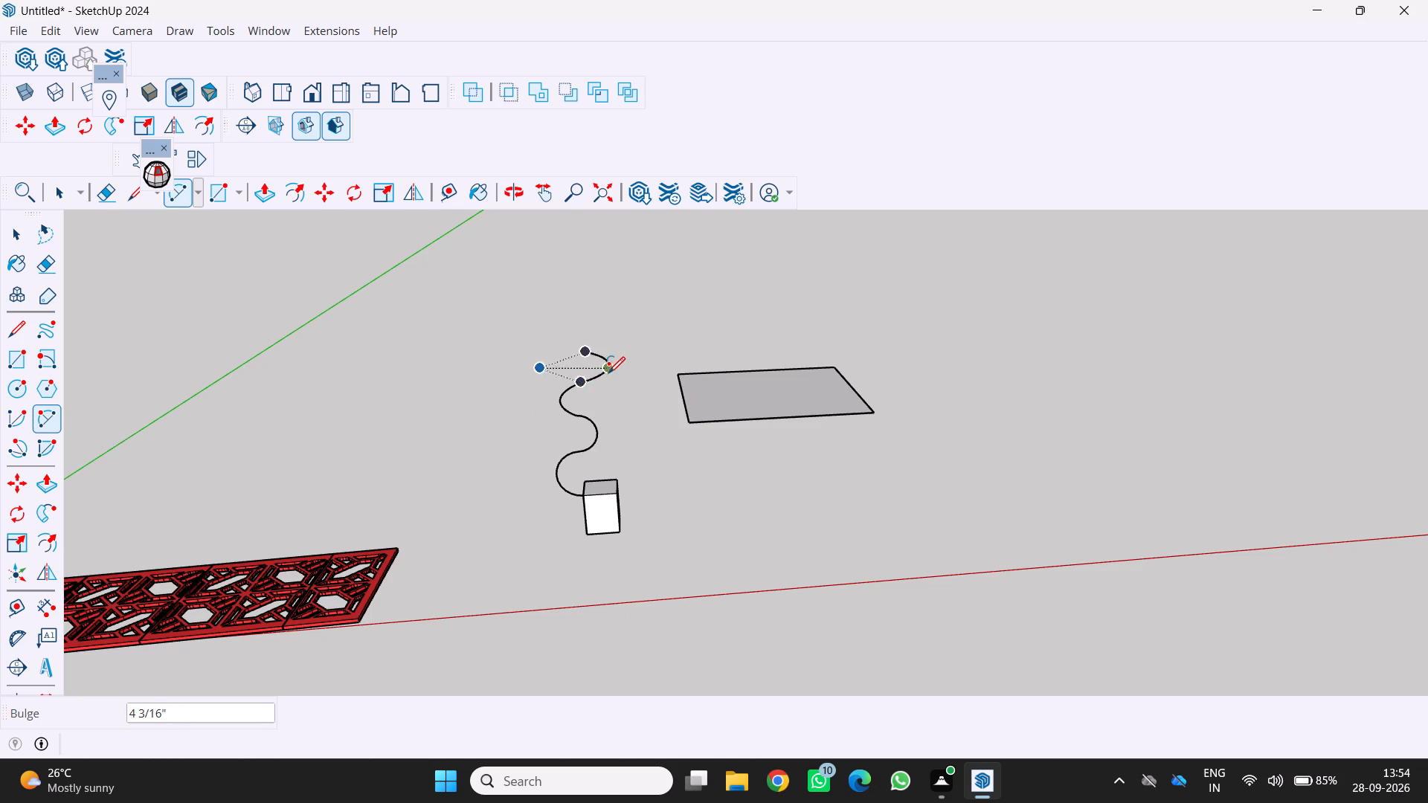
key("space")
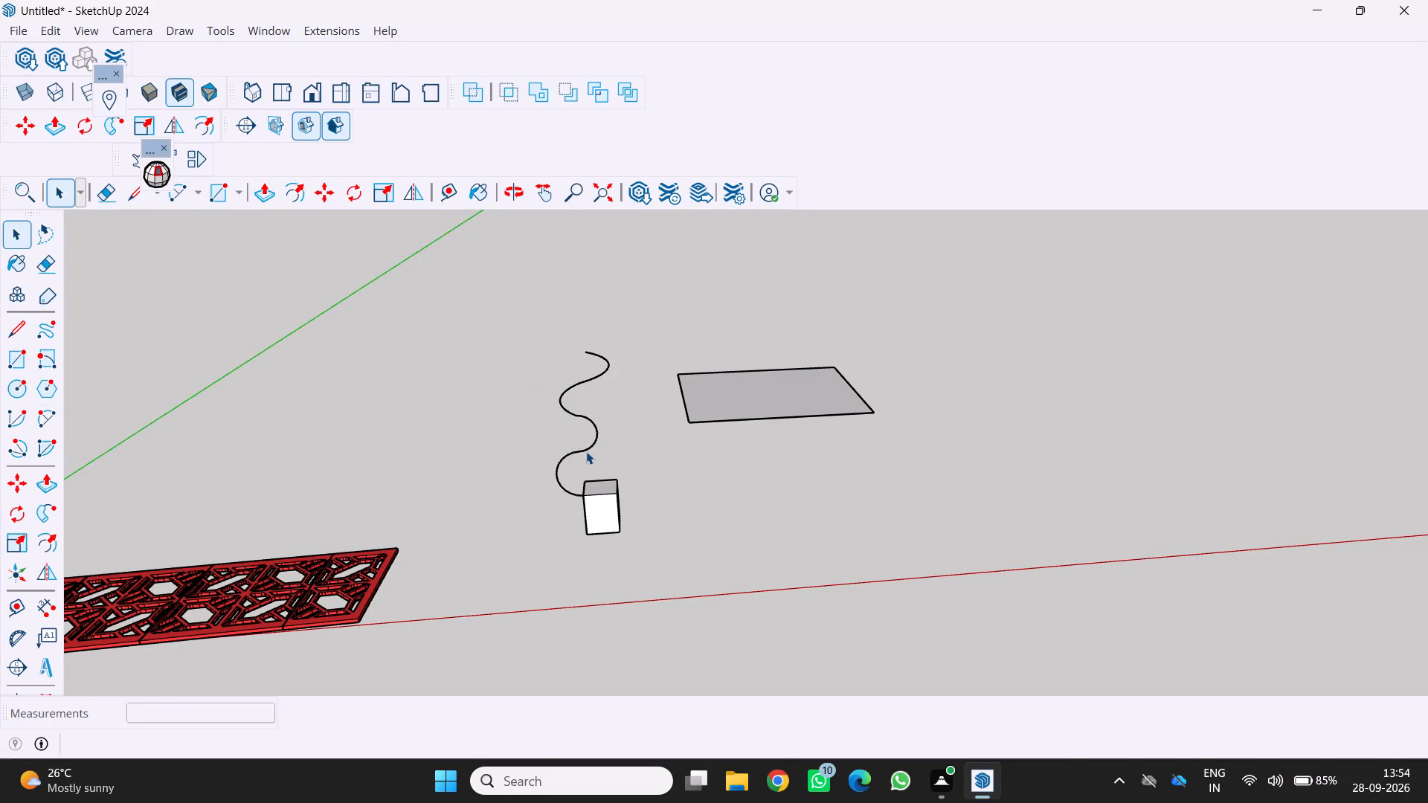
Draw a straight line about 2' 4" long from the block's other top front corner to the last arc of the wavy curve.
left_click(136, 194)
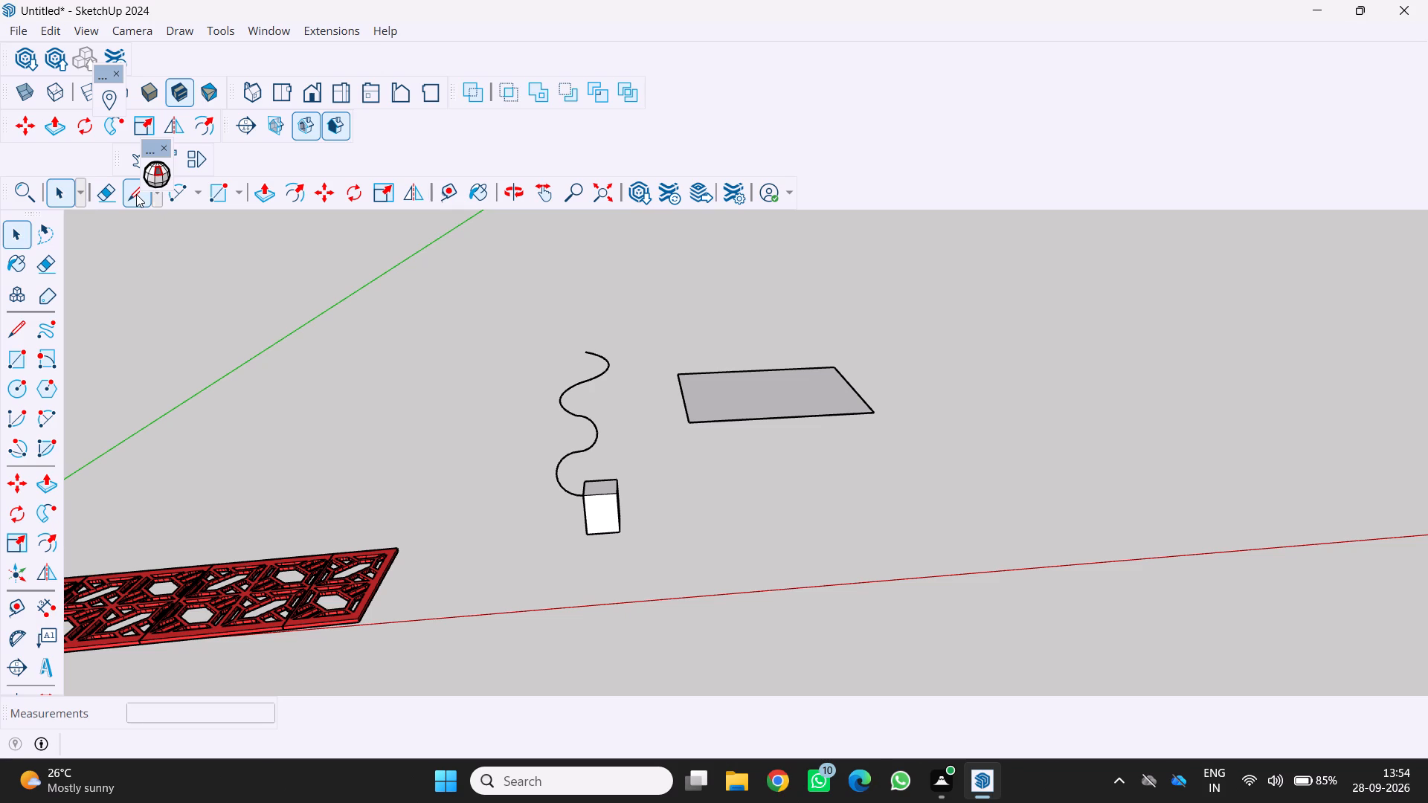
left_click(615, 493)
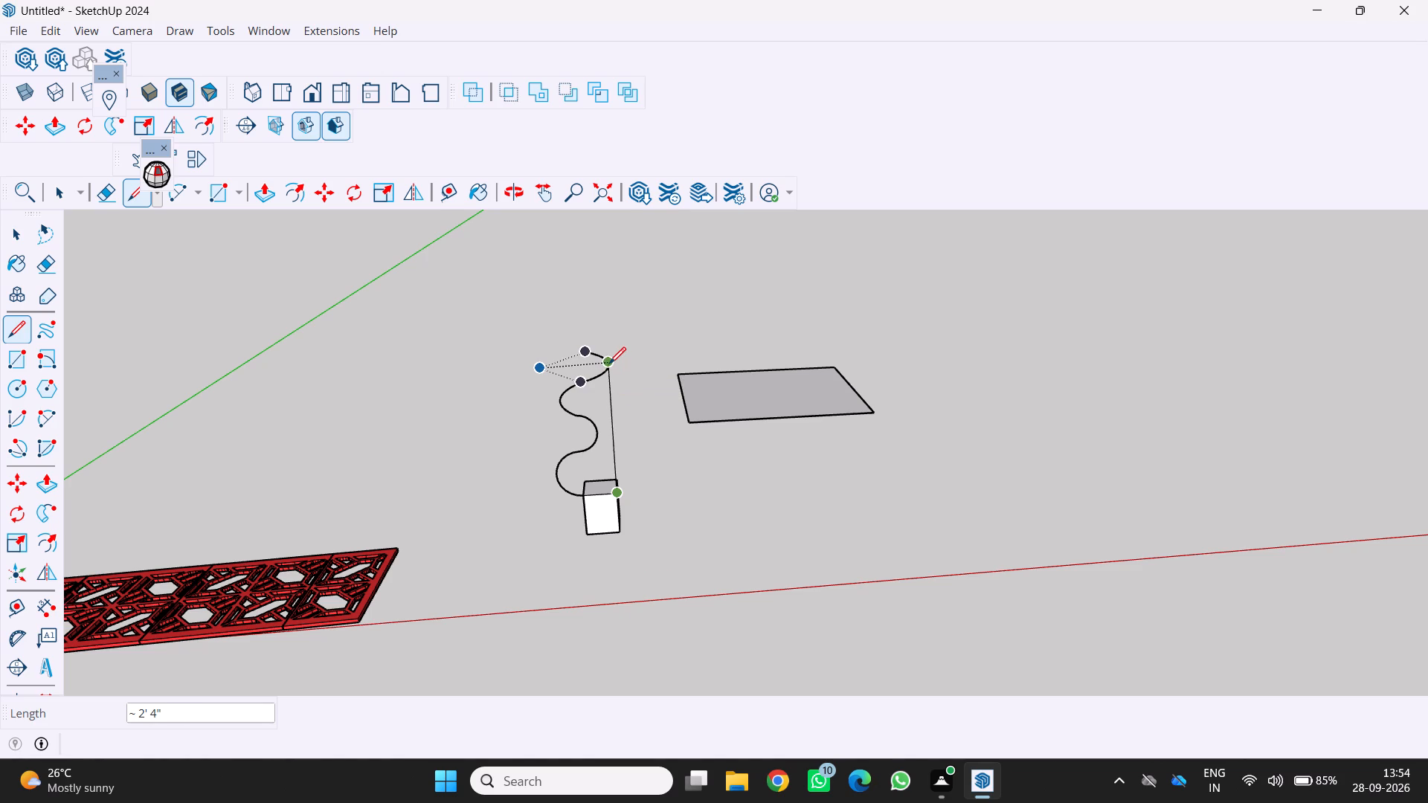
left_click(609, 364)
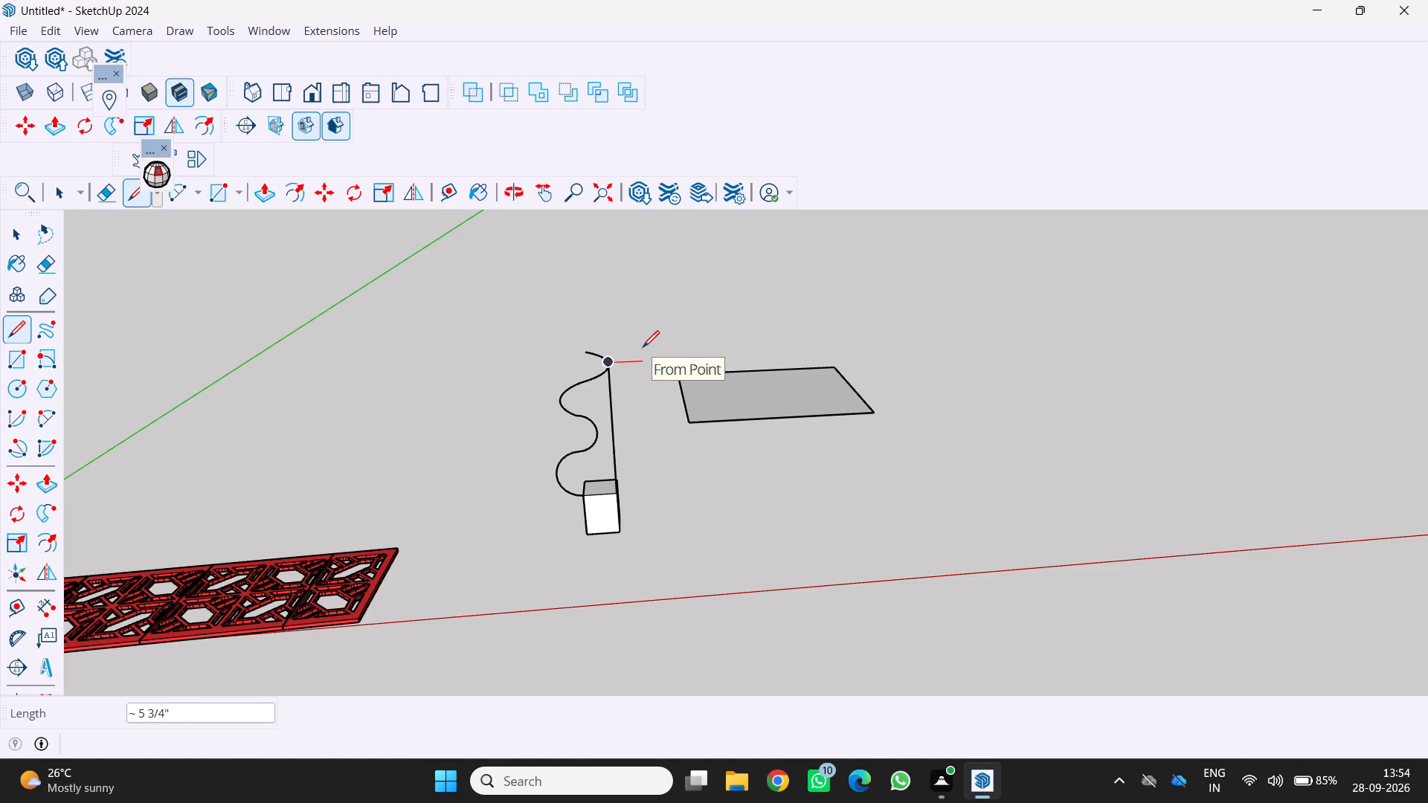
Erase the leftover arc end that extends past the straight line.
left_click(106, 198)
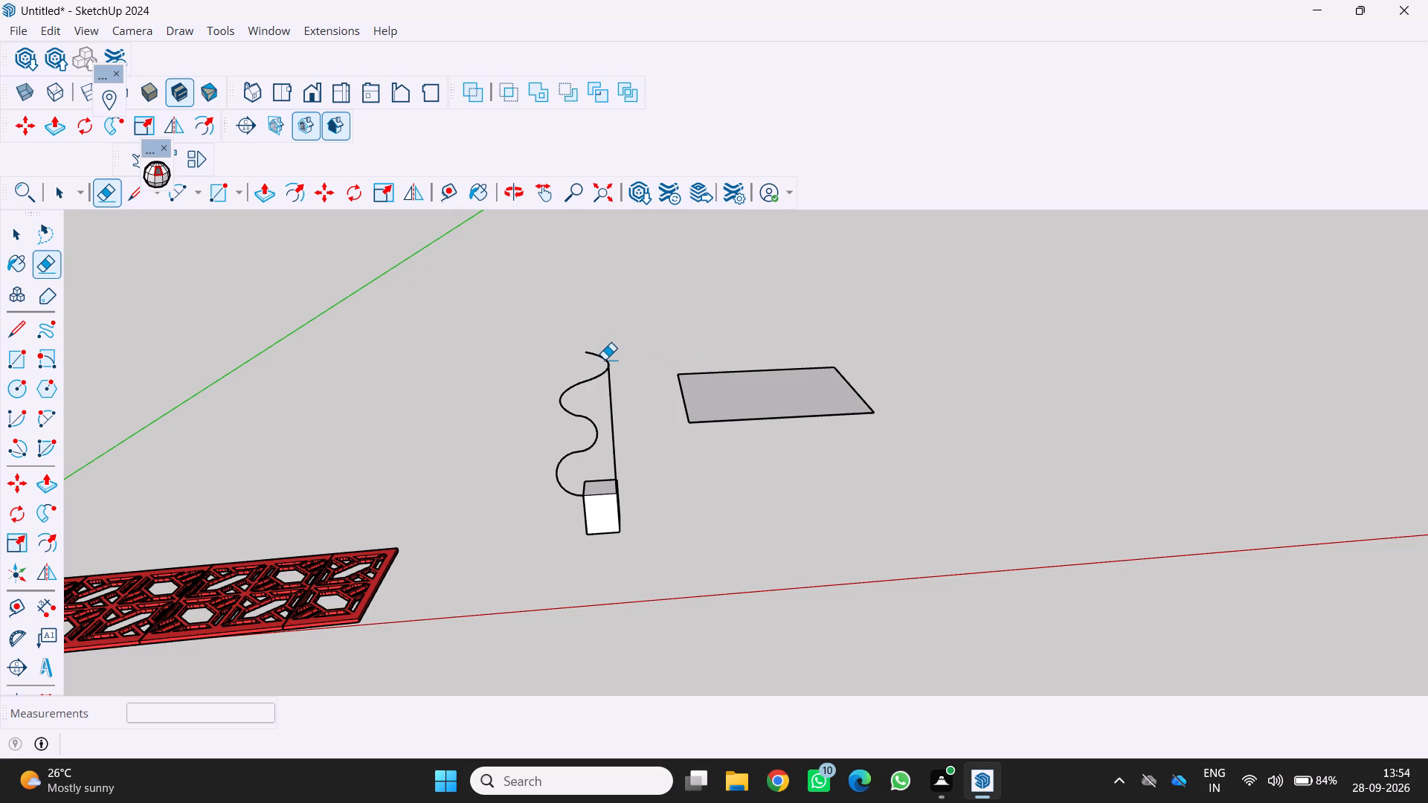
left_click(605, 359)
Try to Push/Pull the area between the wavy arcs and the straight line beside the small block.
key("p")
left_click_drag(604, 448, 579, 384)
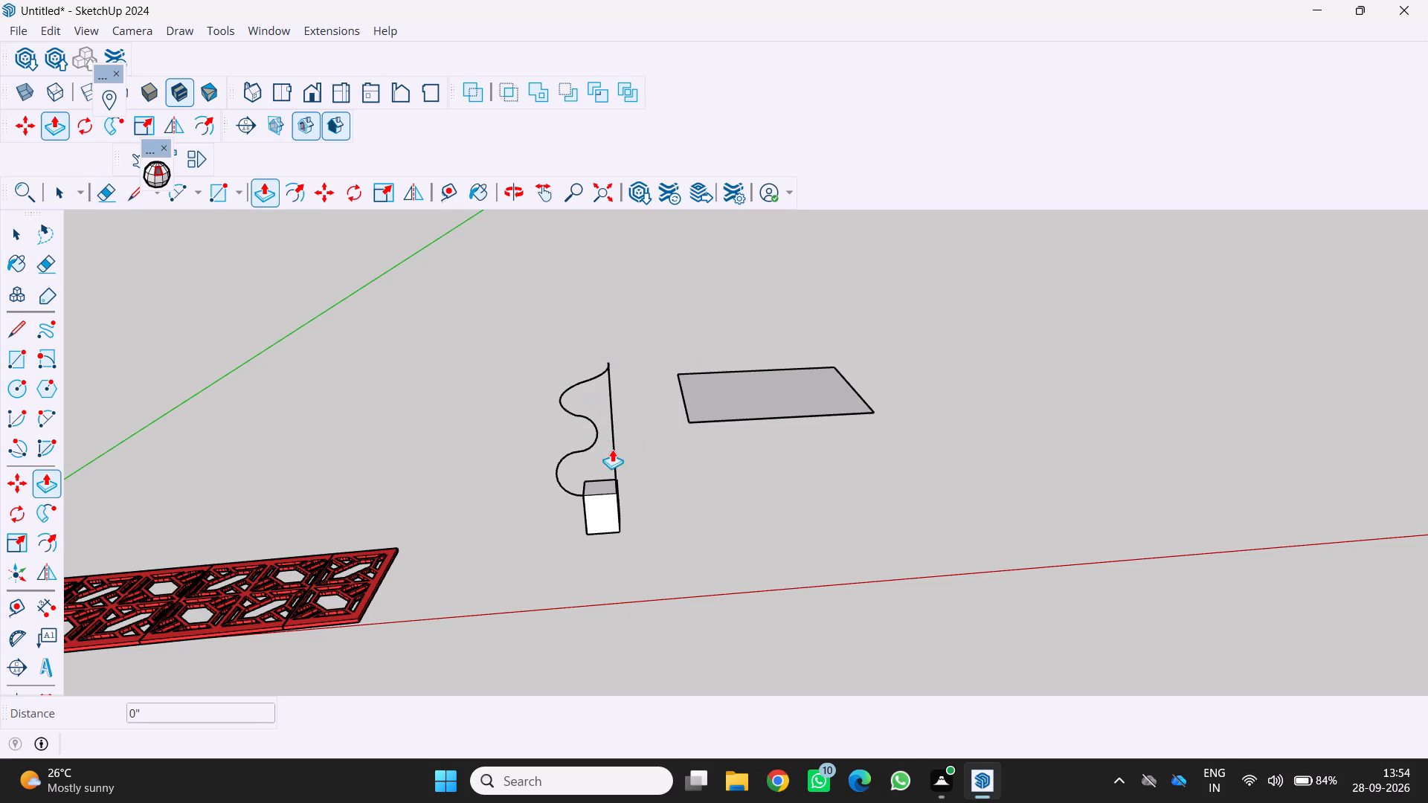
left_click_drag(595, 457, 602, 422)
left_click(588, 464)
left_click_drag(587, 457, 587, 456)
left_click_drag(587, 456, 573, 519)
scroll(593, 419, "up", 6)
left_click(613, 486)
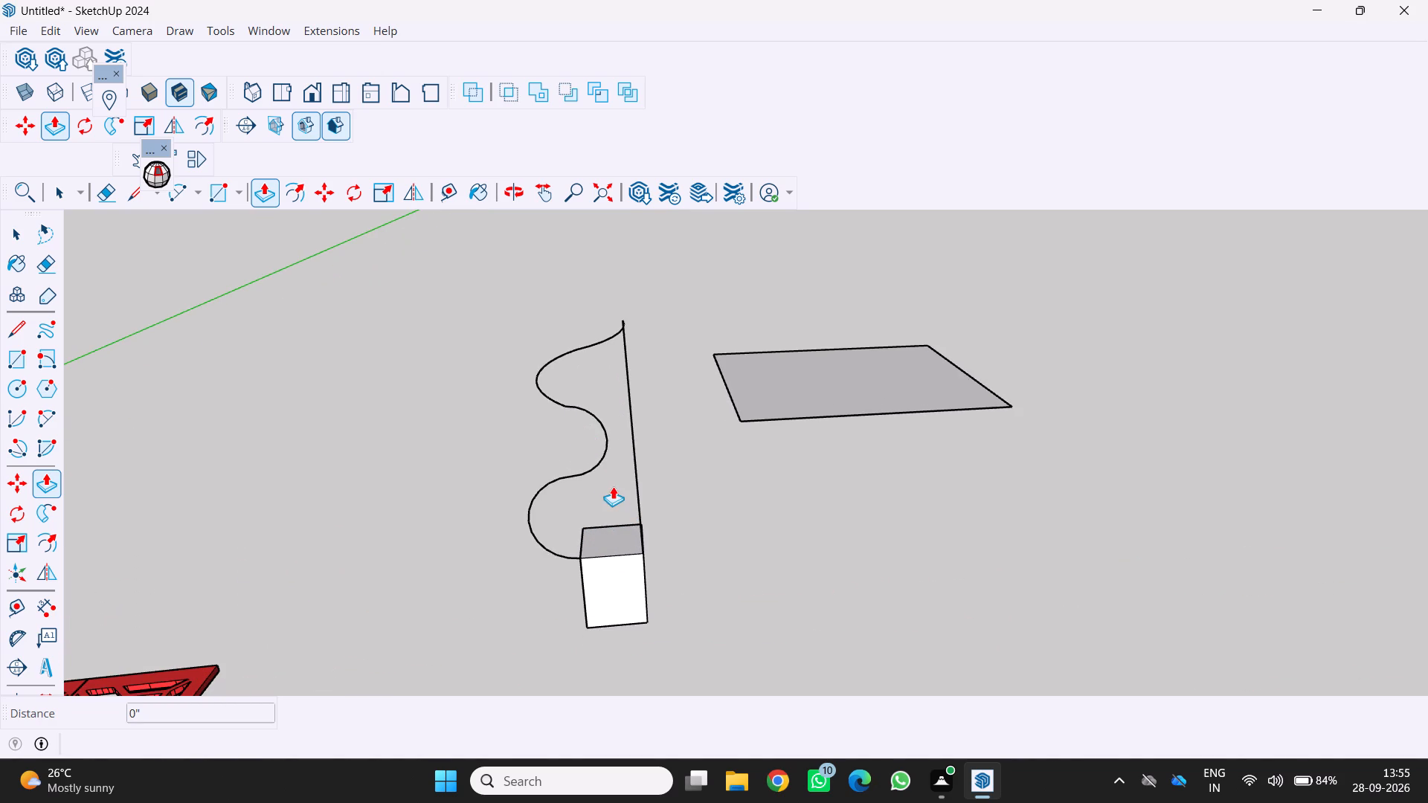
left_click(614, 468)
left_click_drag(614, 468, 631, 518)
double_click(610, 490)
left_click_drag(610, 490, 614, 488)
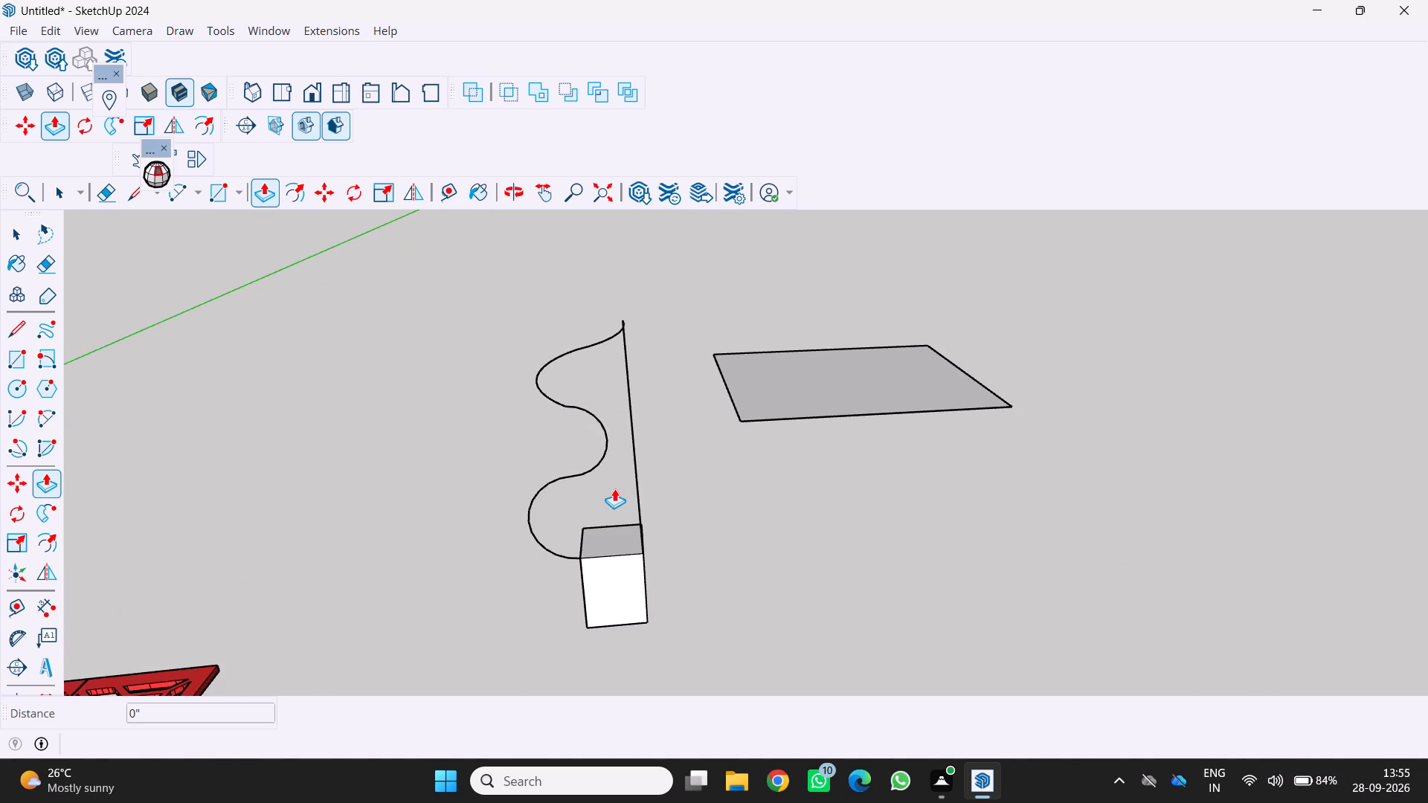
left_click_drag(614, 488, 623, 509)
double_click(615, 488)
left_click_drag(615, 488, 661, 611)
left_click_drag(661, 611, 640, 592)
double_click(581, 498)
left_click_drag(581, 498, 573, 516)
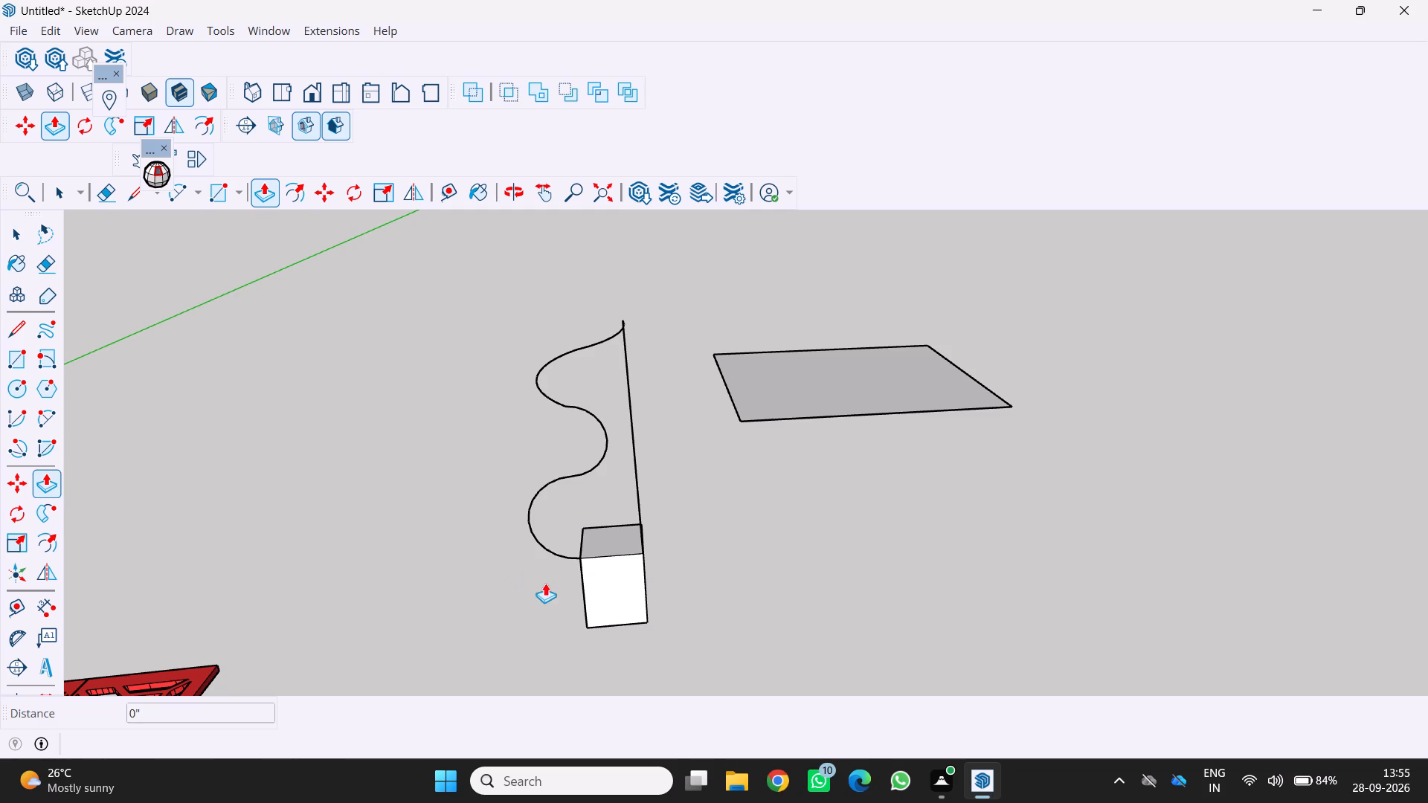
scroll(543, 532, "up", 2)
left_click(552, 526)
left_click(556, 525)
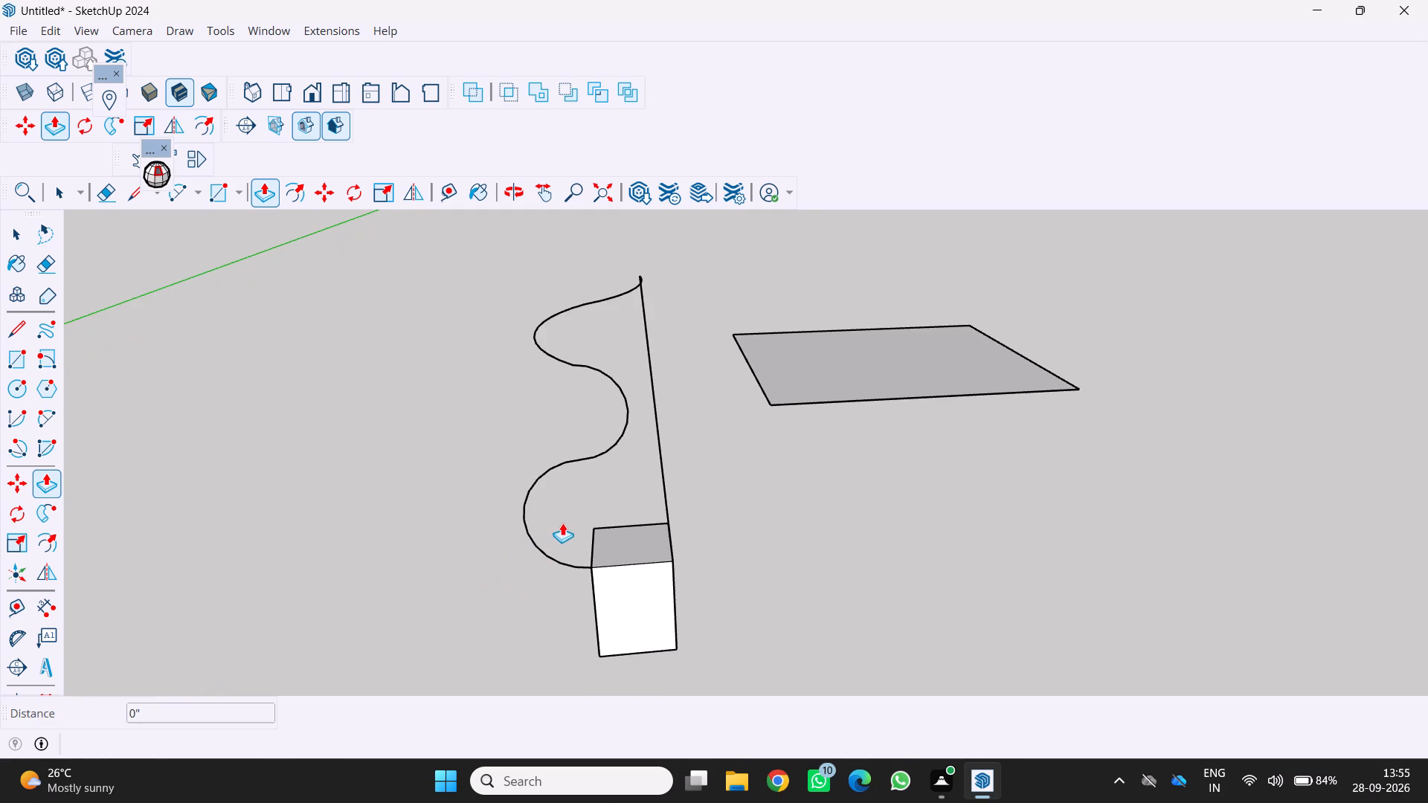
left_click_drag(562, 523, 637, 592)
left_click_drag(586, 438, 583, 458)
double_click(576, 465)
Draw an upright square about 4' 9 1/2" by 4' 9 1/2", facing the green axis, beyond the flat grey rectangle.
scroll(610, 491, "down", 9)
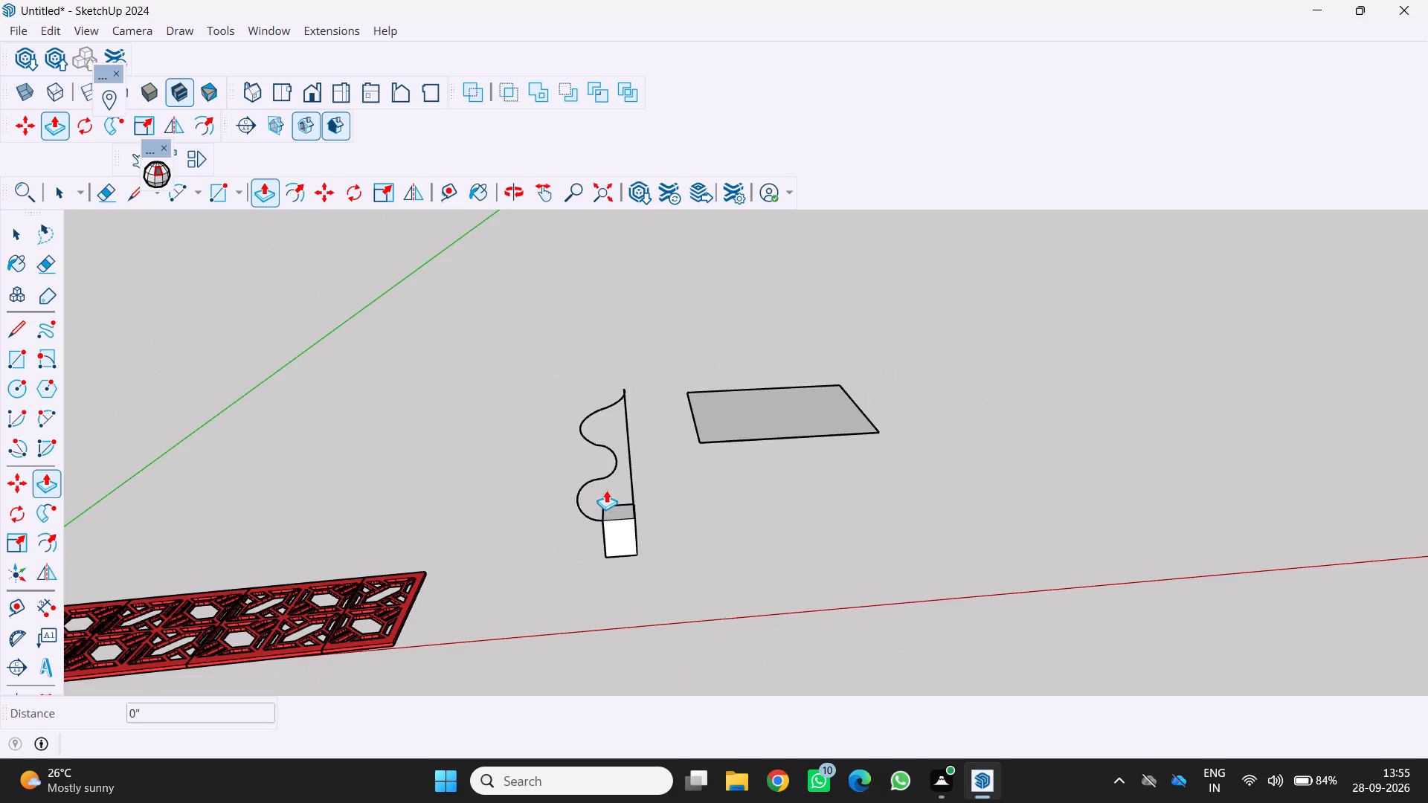
scroll(606, 490, "down", 3)
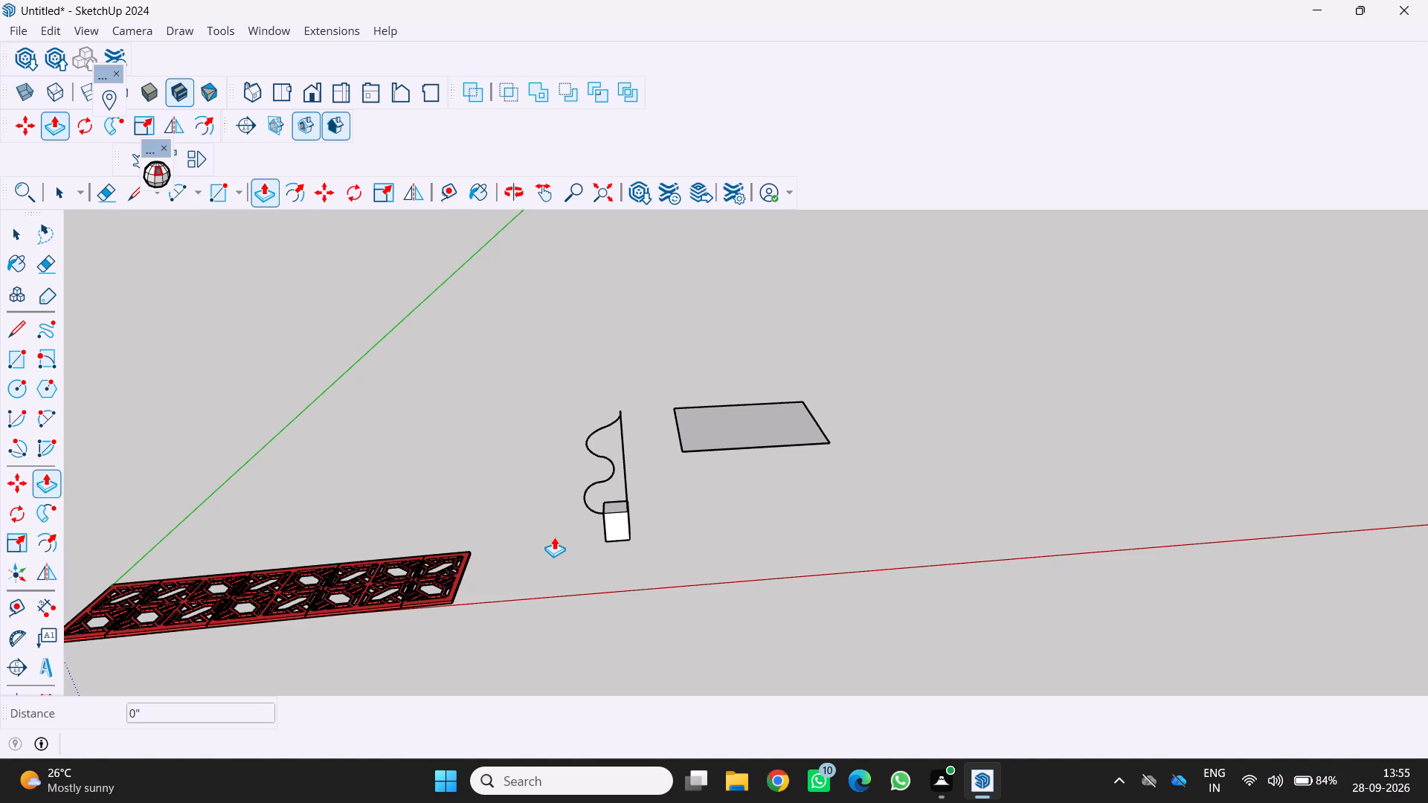
scroll(668, 507, "down", 5)
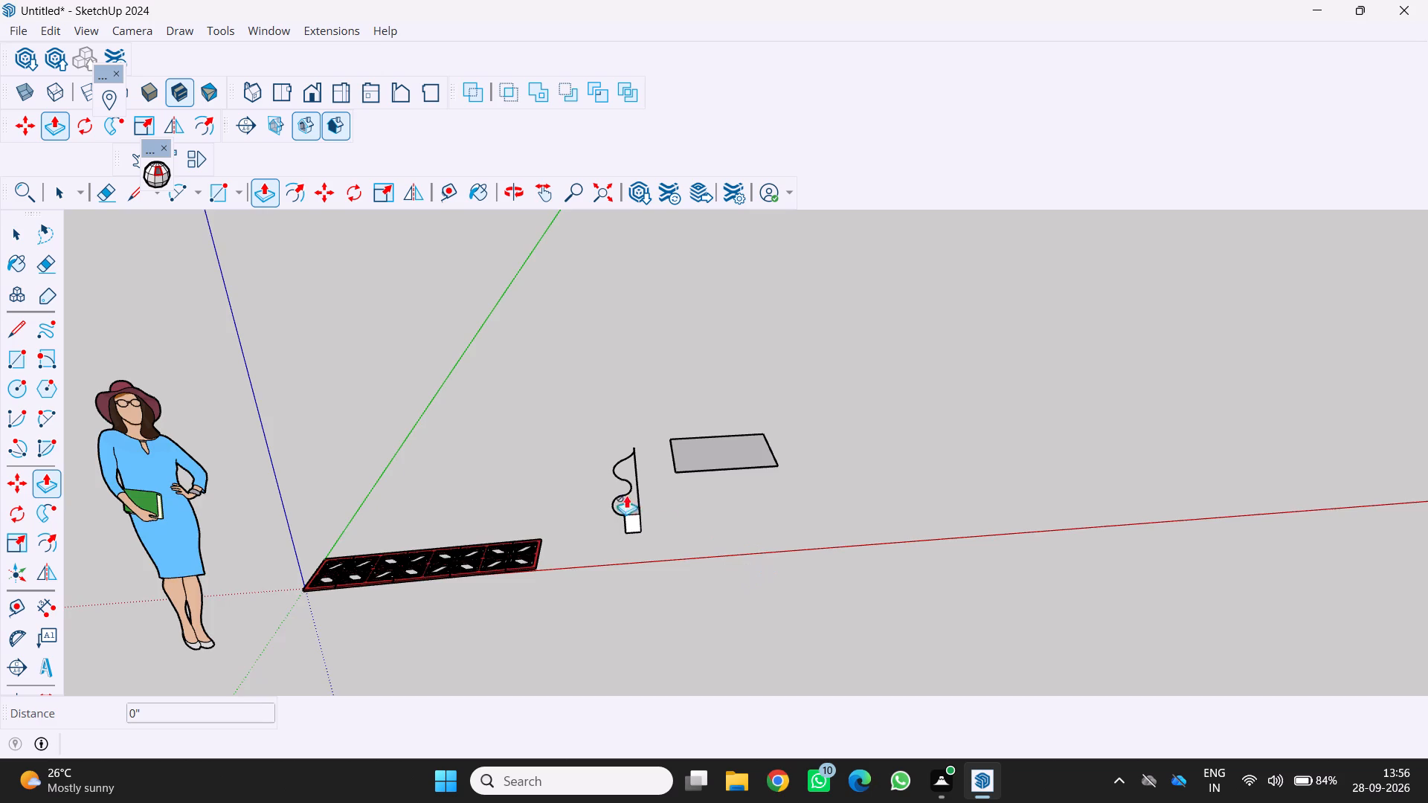
scroll(614, 494, "up", 1)
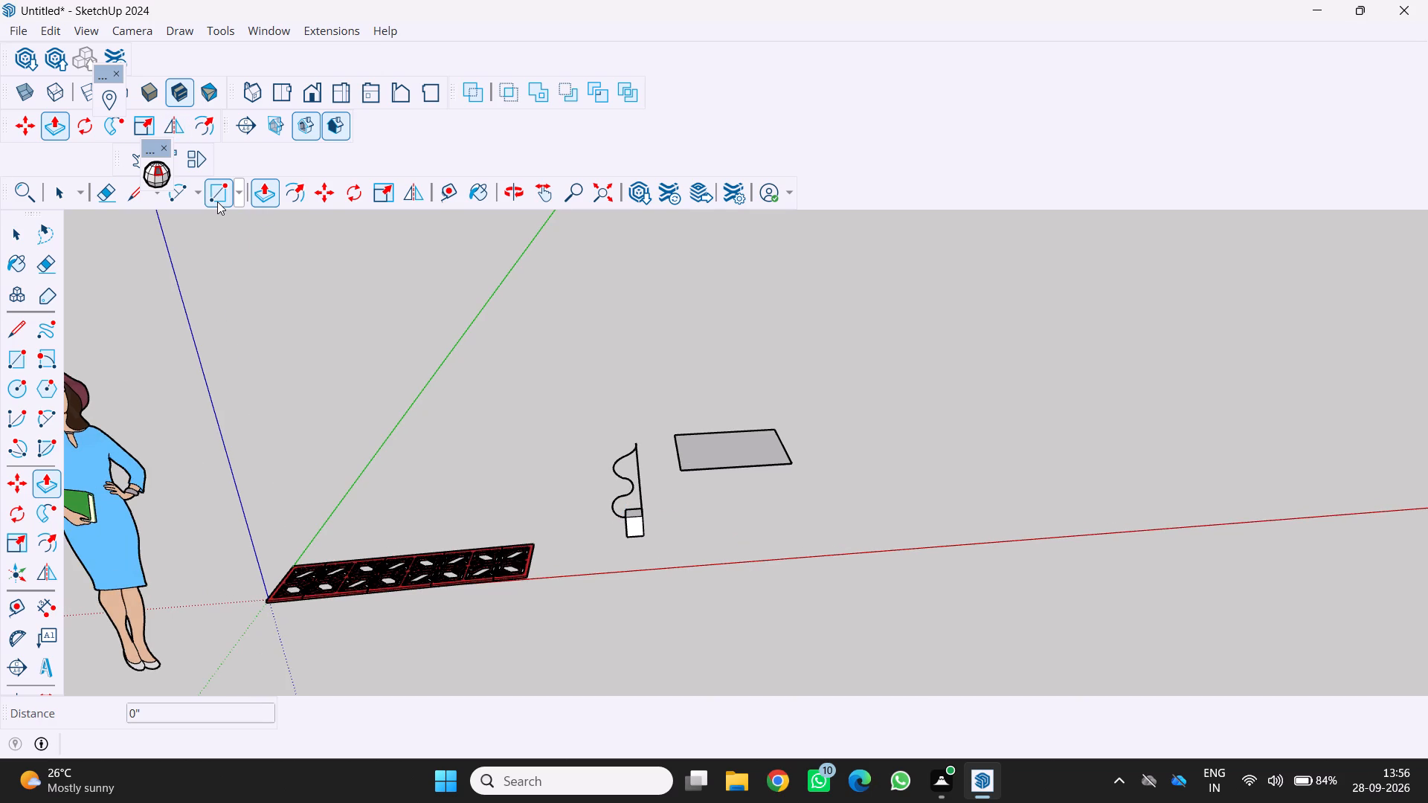
left_click(218, 201)
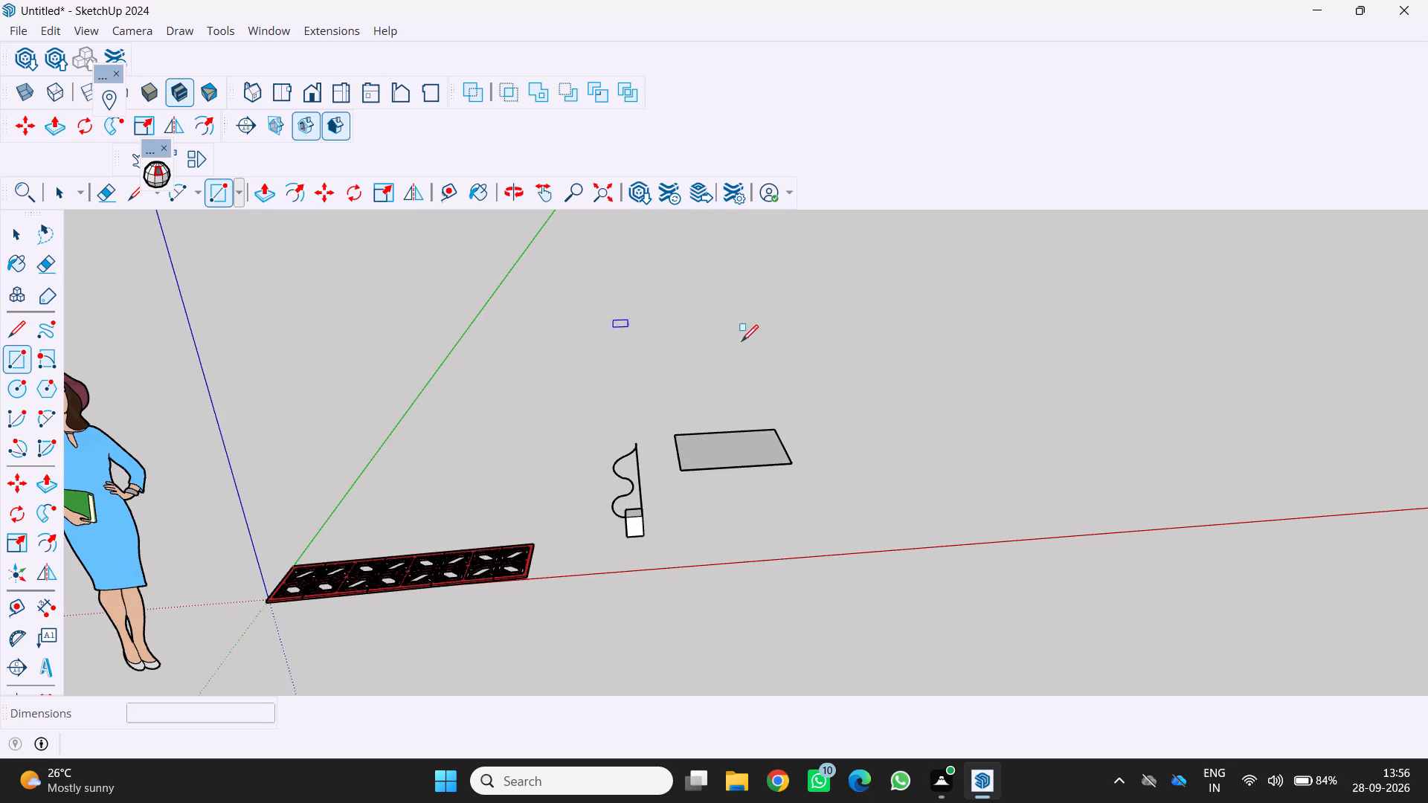
left_click(878, 433)
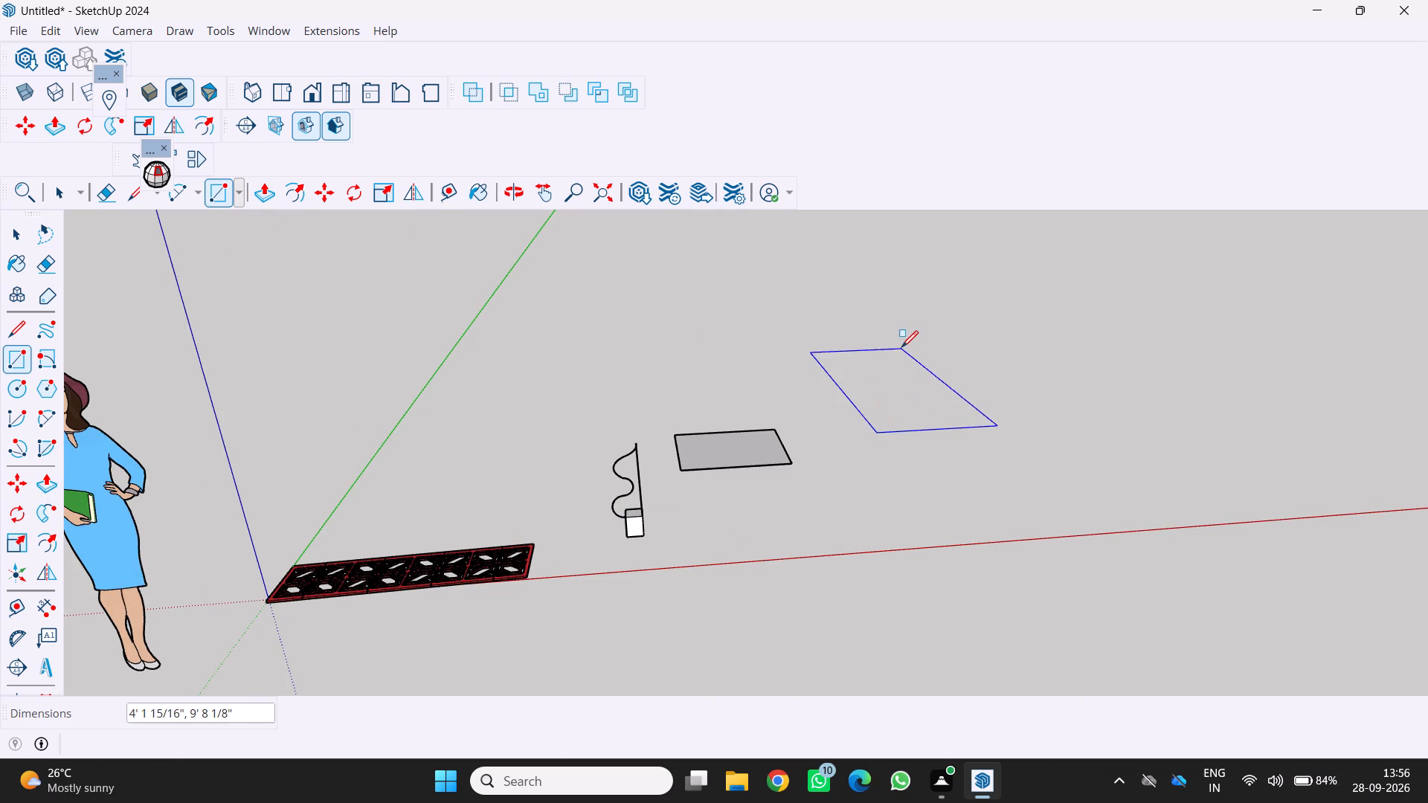
key("Up")
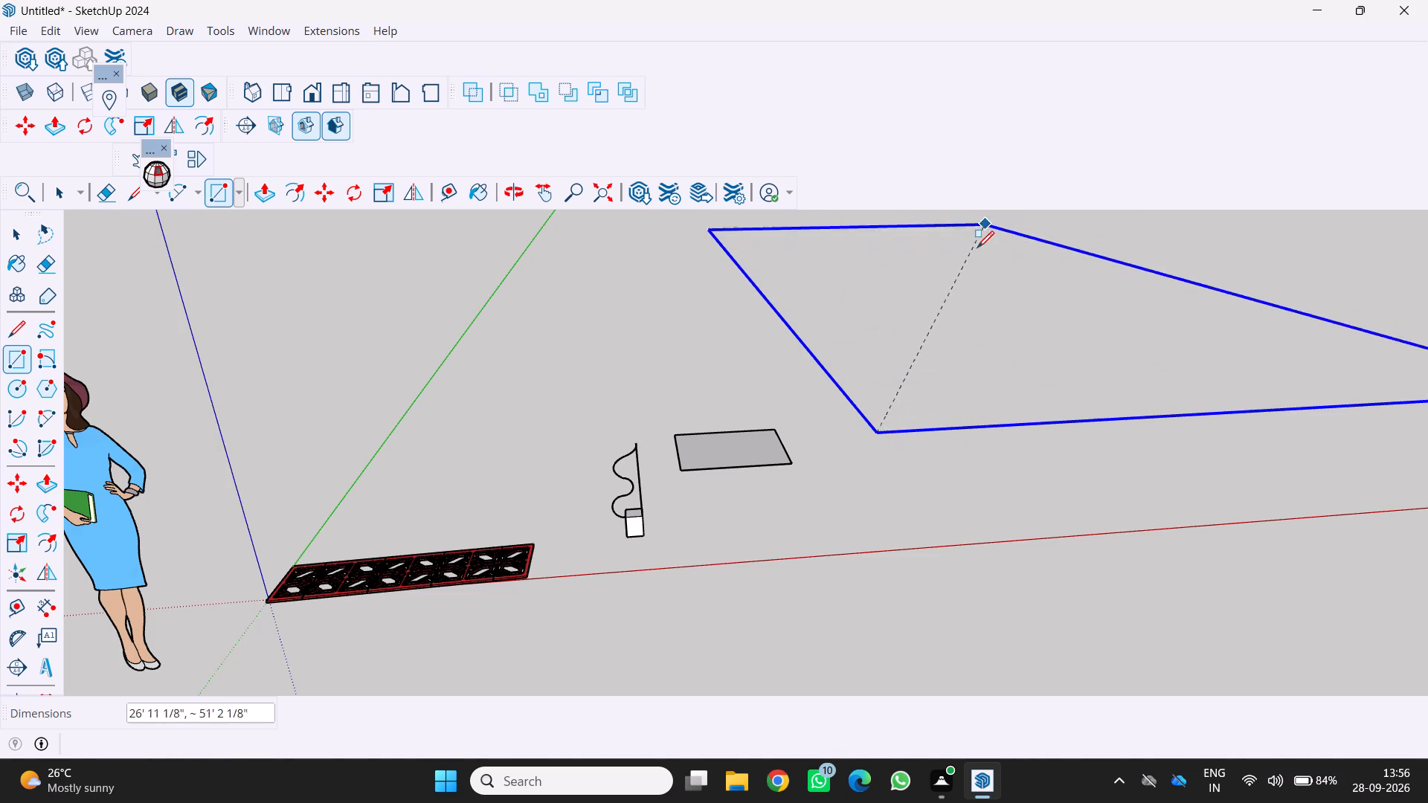
key("Left")
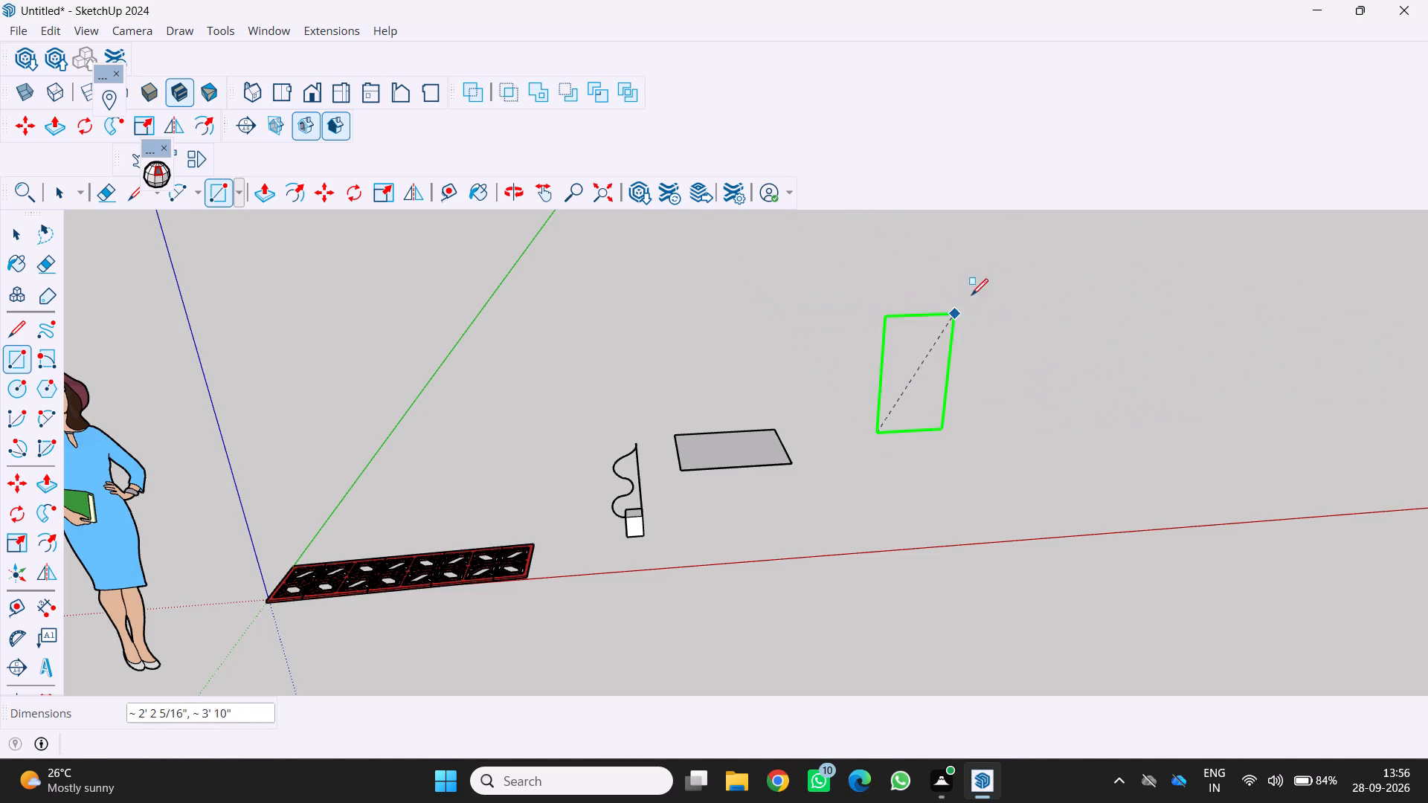
left_click(1039, 279)
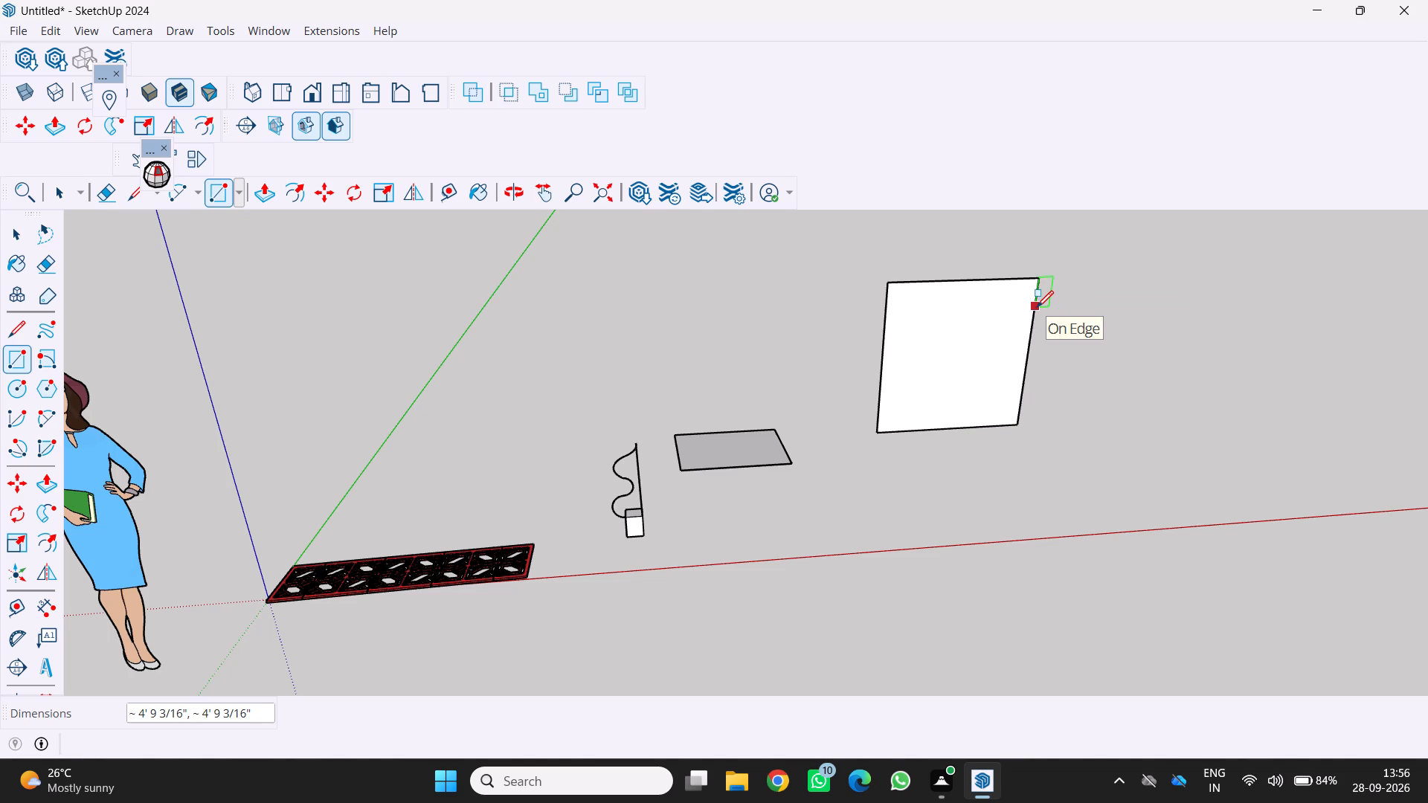
Offset the upright square's outline inward by about 4 7/16".
key("f")
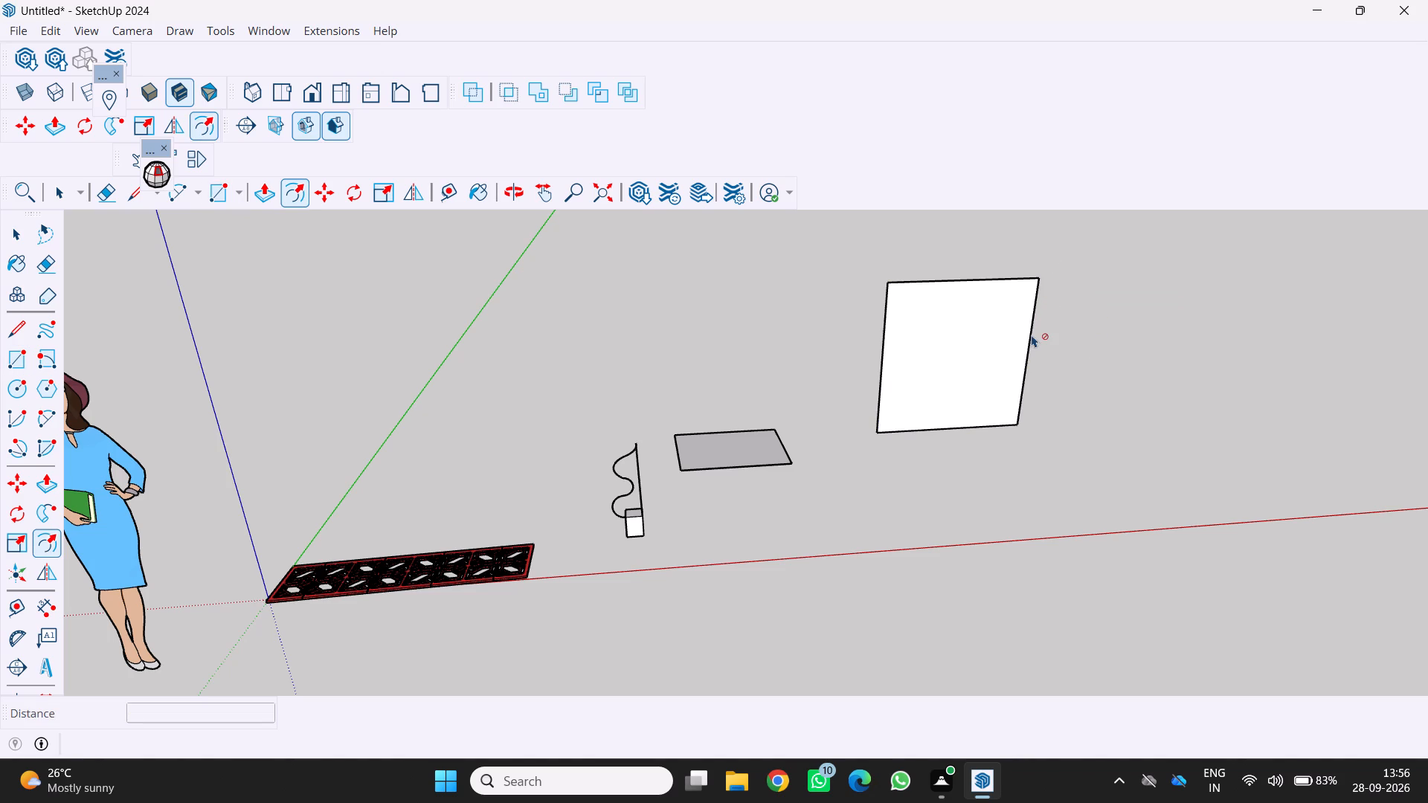
left_click(1032, 335)
left_click(971, 332)
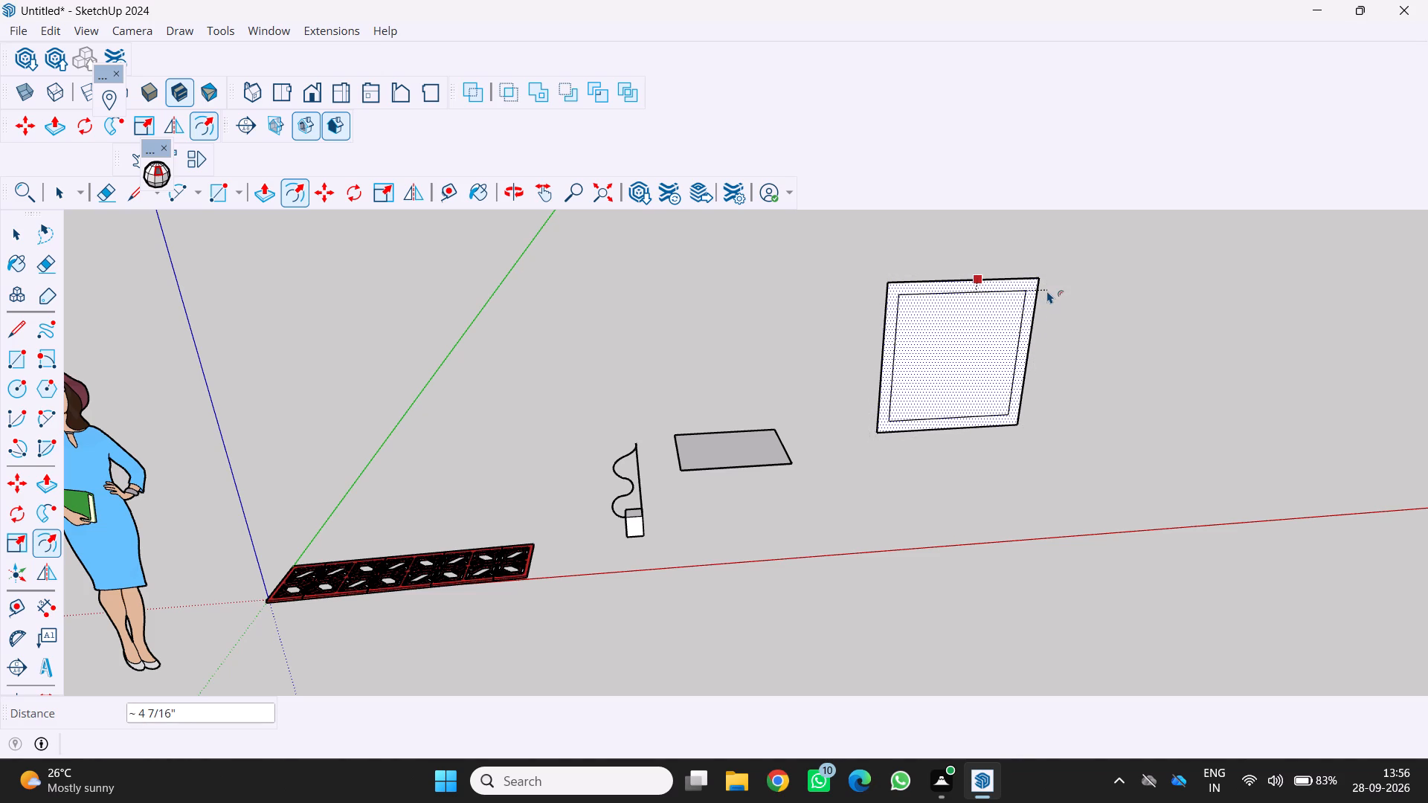
left_click(1047, 291)
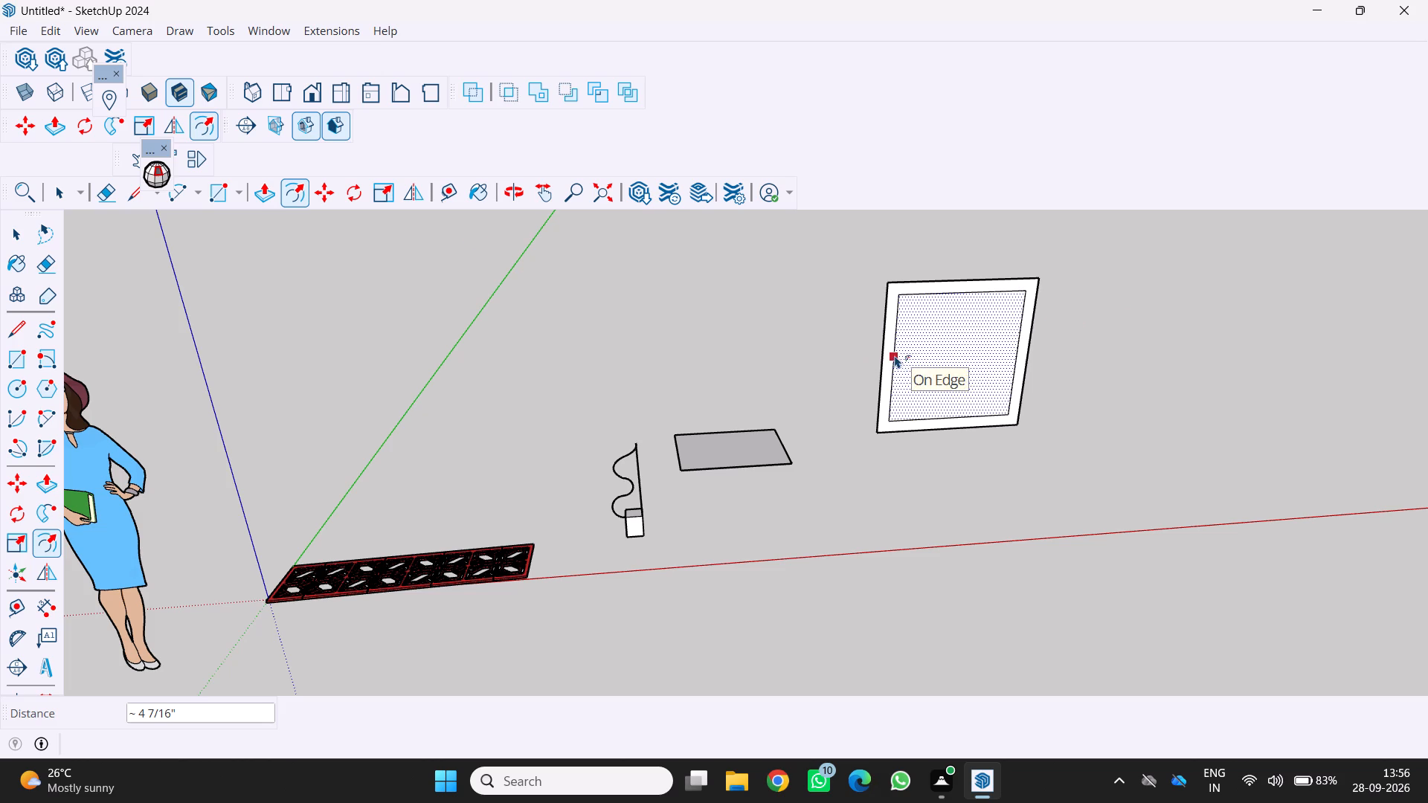
Erase the two upright side edges of the inner offset outline, keeping its top and bottom edges.
left_click(114, 190)
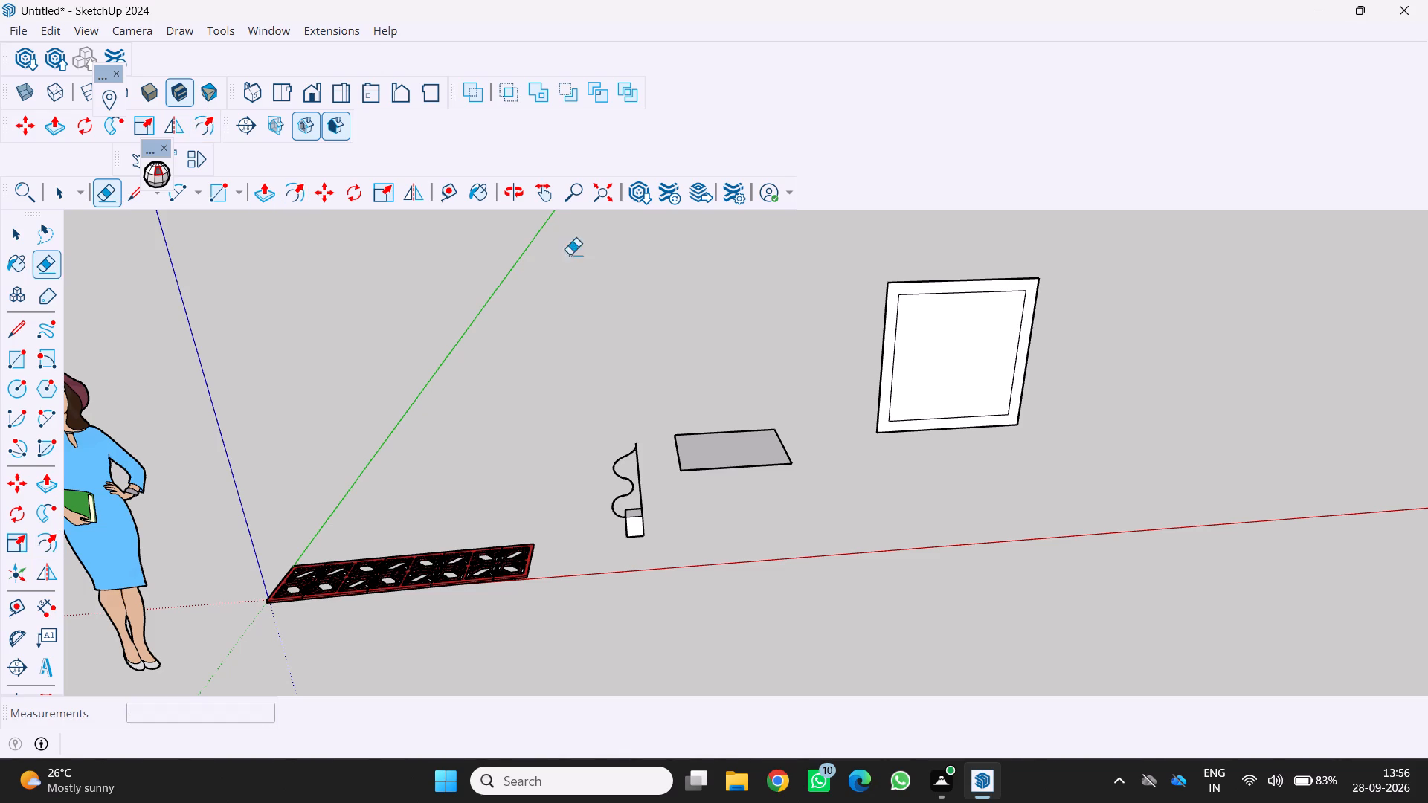
left_click(899, 342)
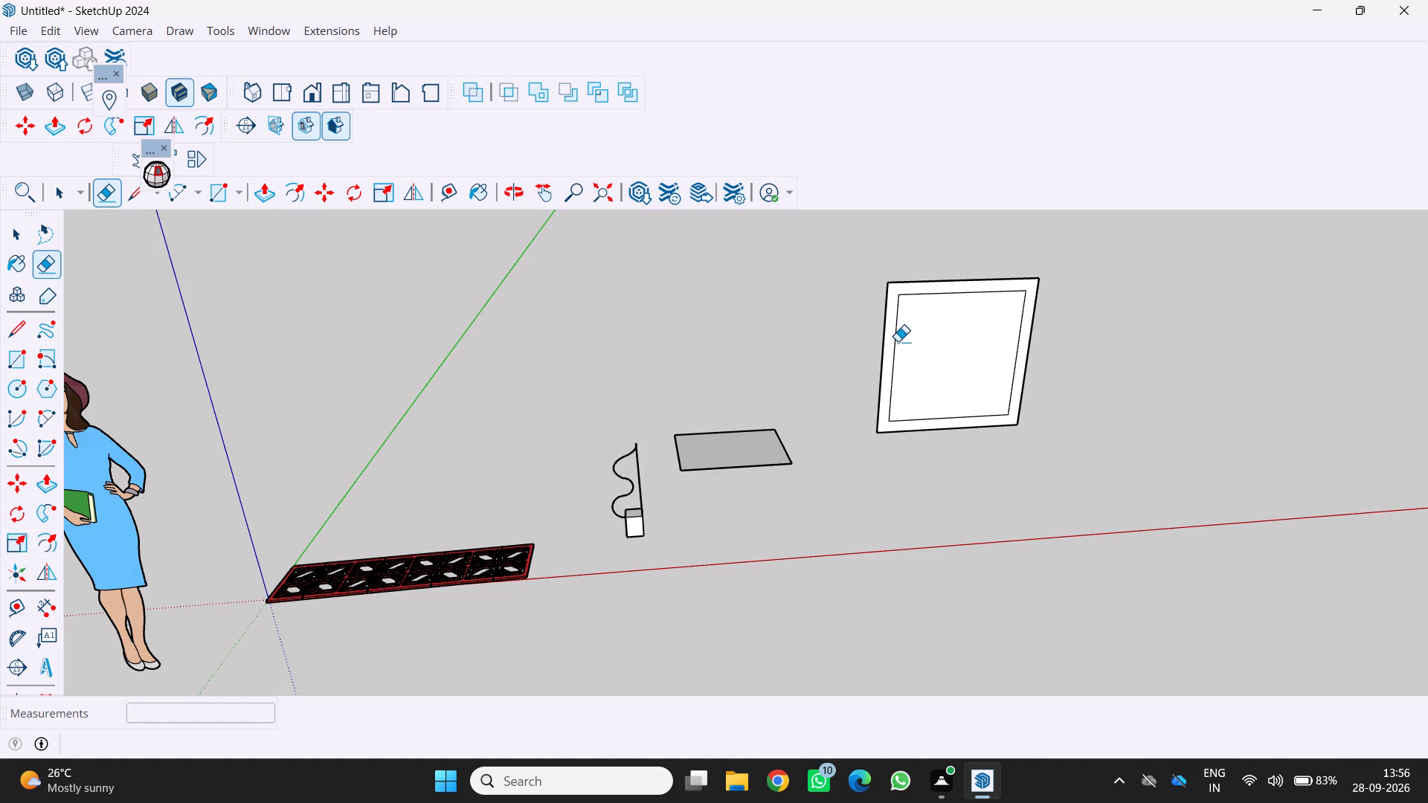
left_click(898, 341)
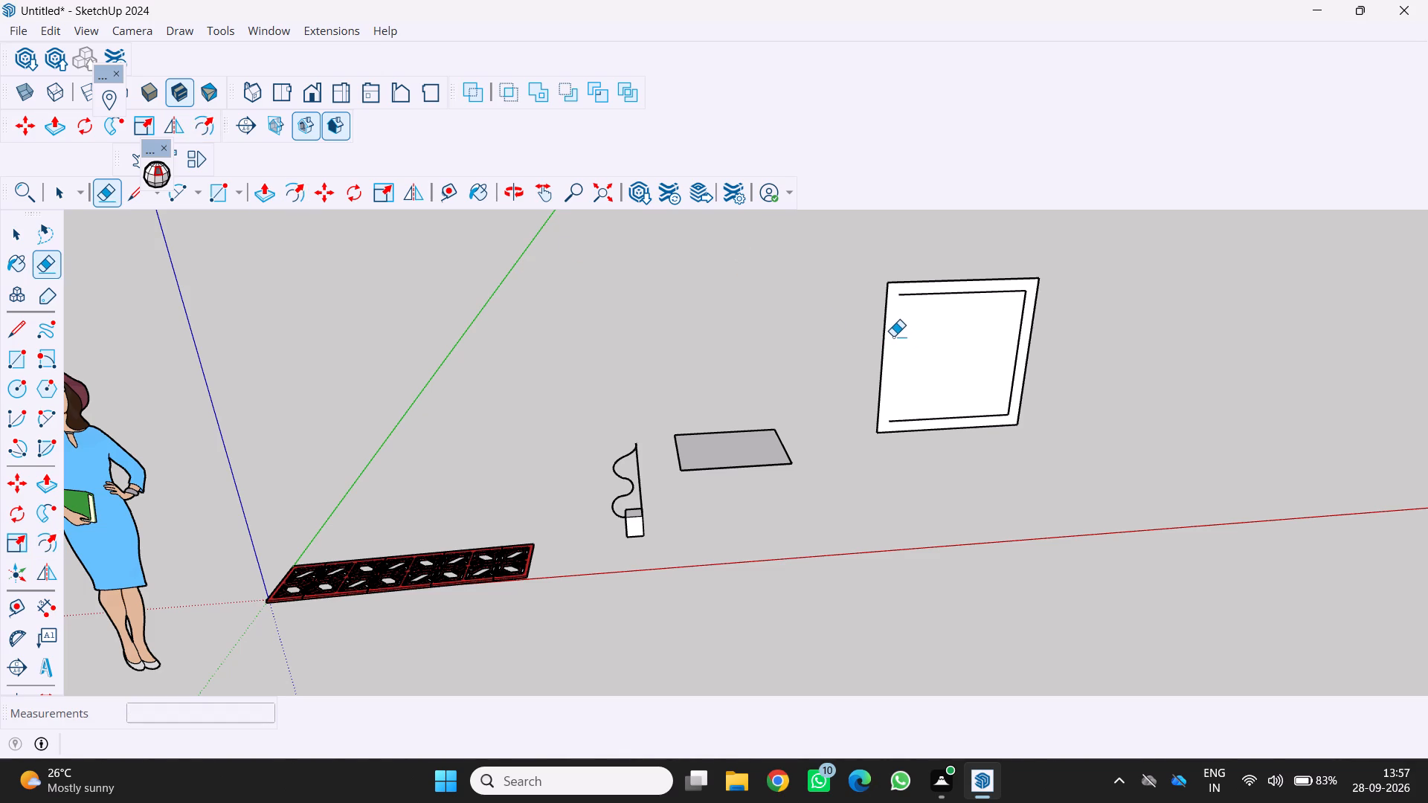
left_click(1017, 369)
Draw a line about 9 9/16" up from near the bottom inner edge's left end, plus a short line slanting outward from its top.
left_click(132, 191)
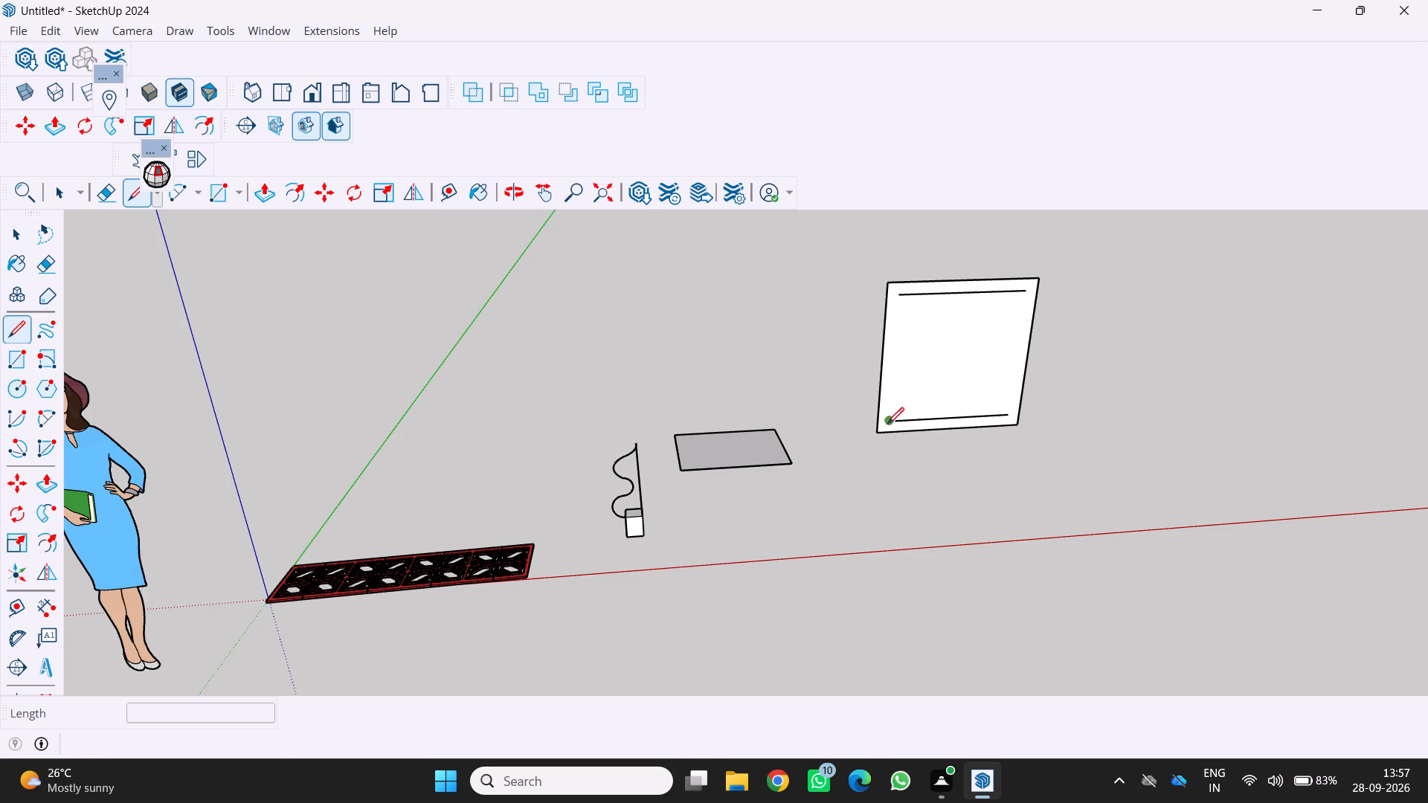
left_click(901, 419)
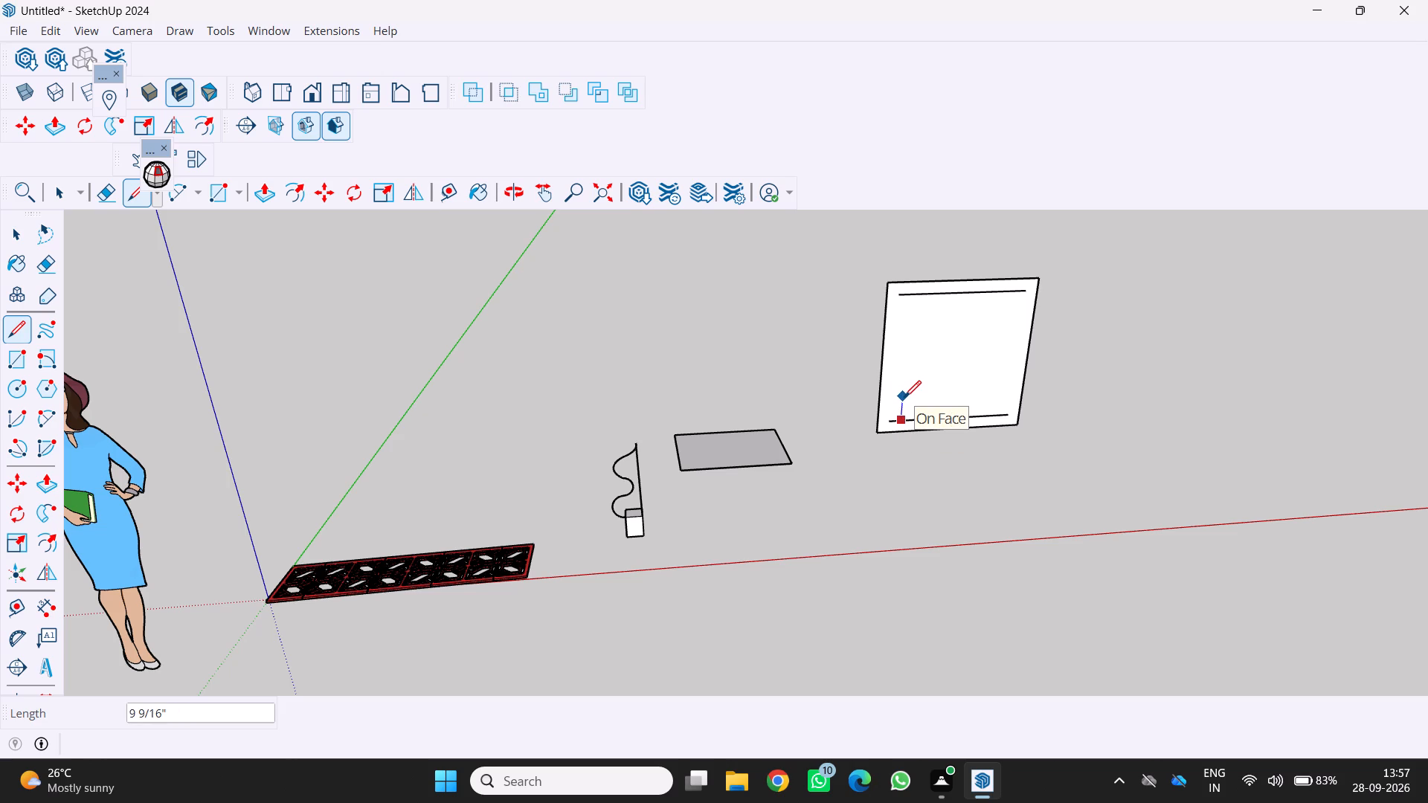
left_click(904, 395)
scroll(892, 390, "up", 5)
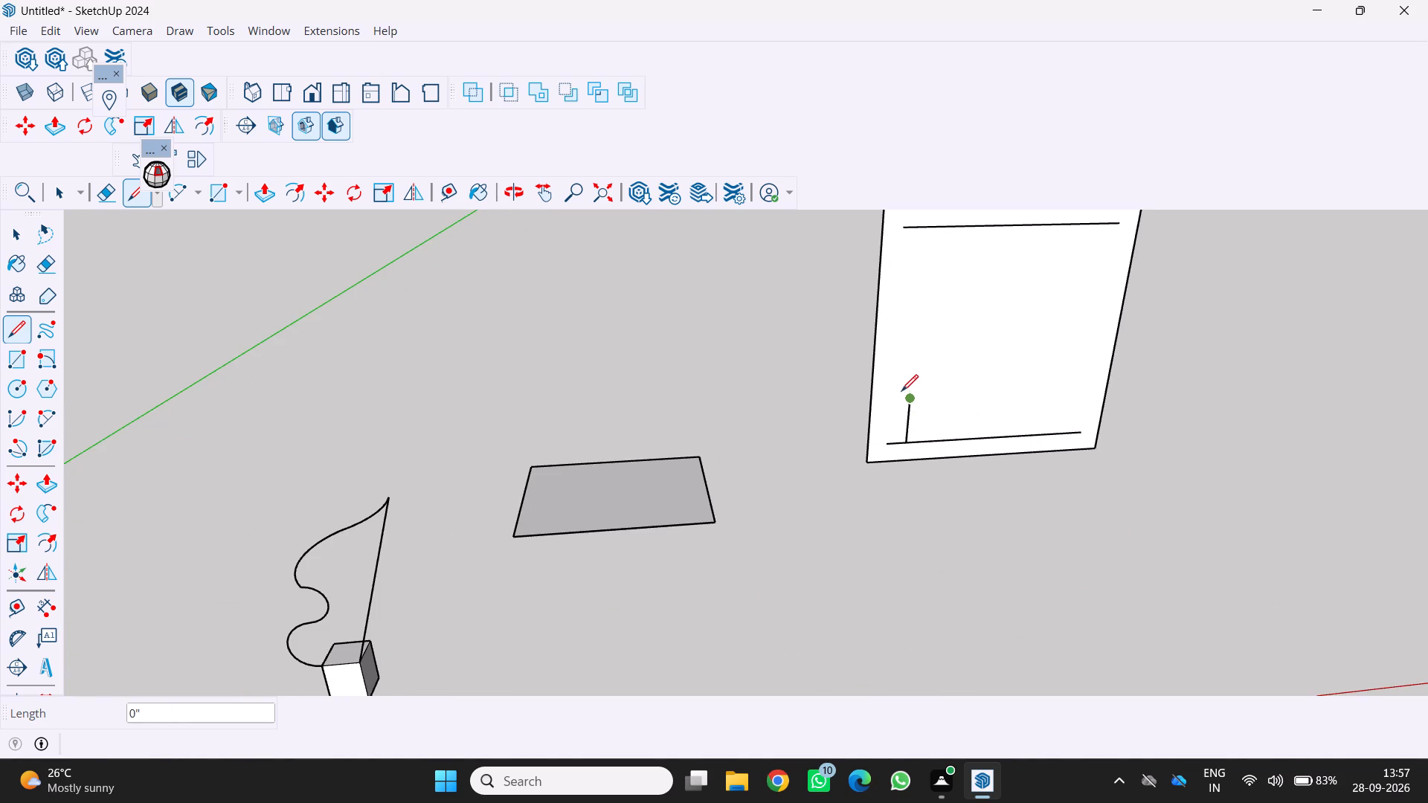
left_click(898, 389)
left_click_drag(911, 399, 901, 385)
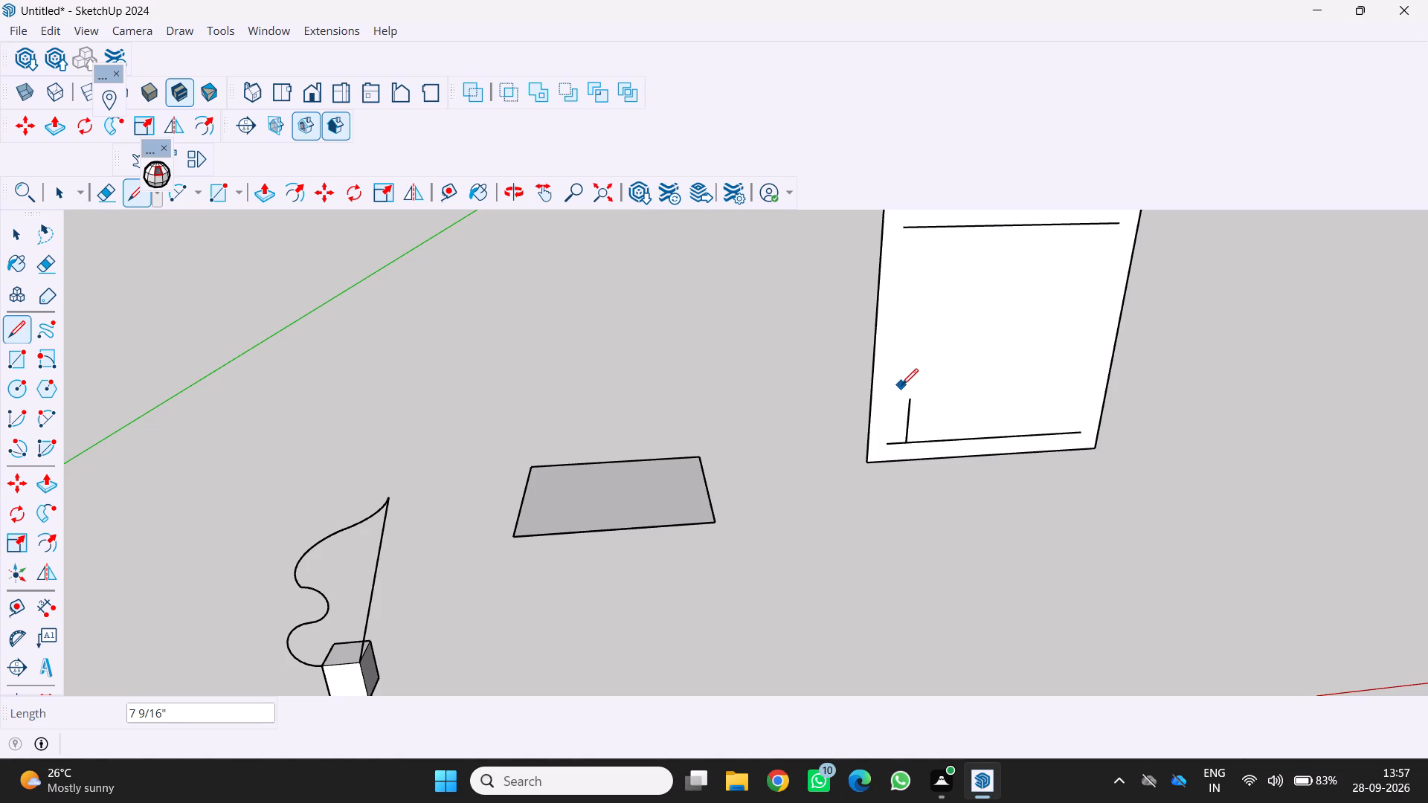
left_click(901, 385)
left_click(910, 399)
key("space")
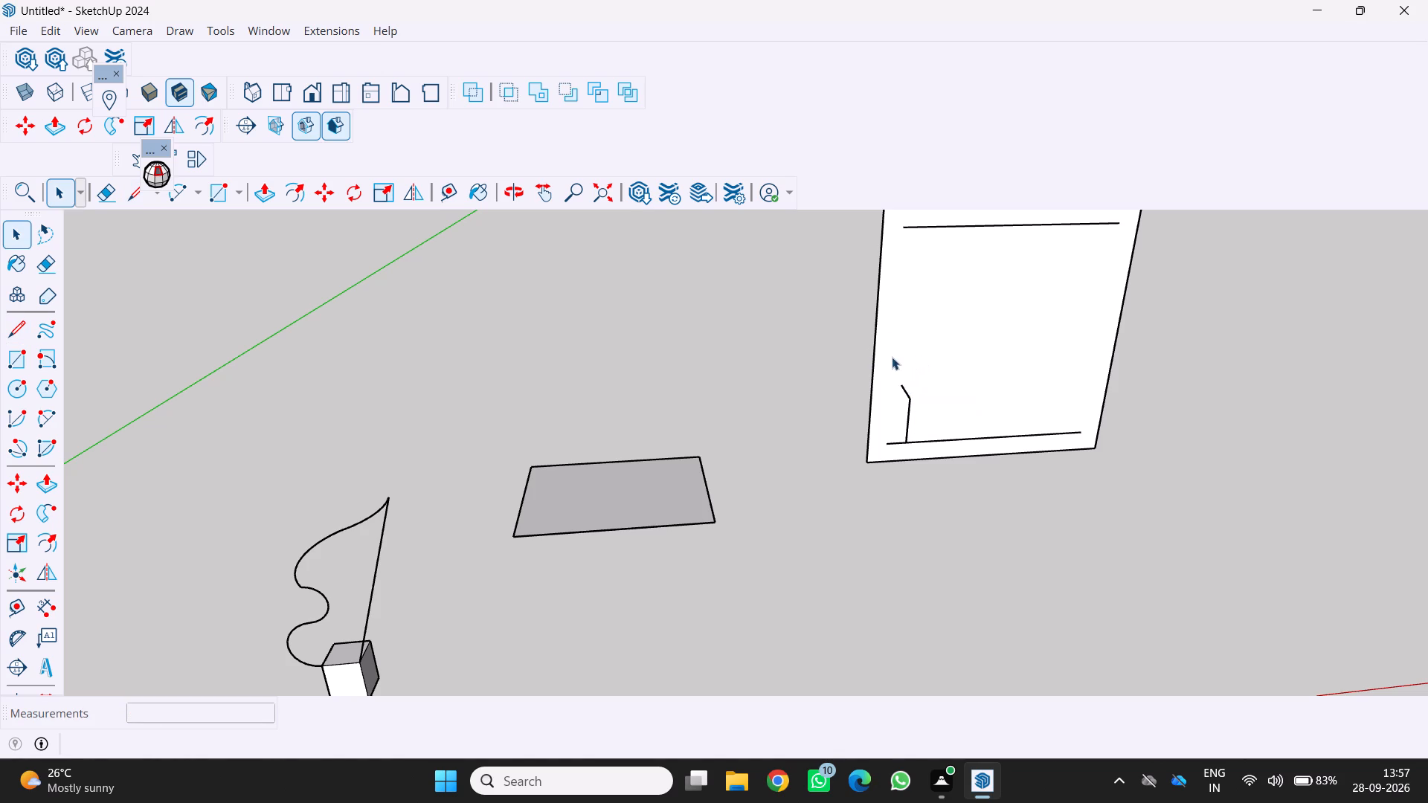
Continue the stepped profile with lines about 1' 11 3/16" up, 2 5/16" inward and 10 1/4" up to the top inner edge.
key("l")
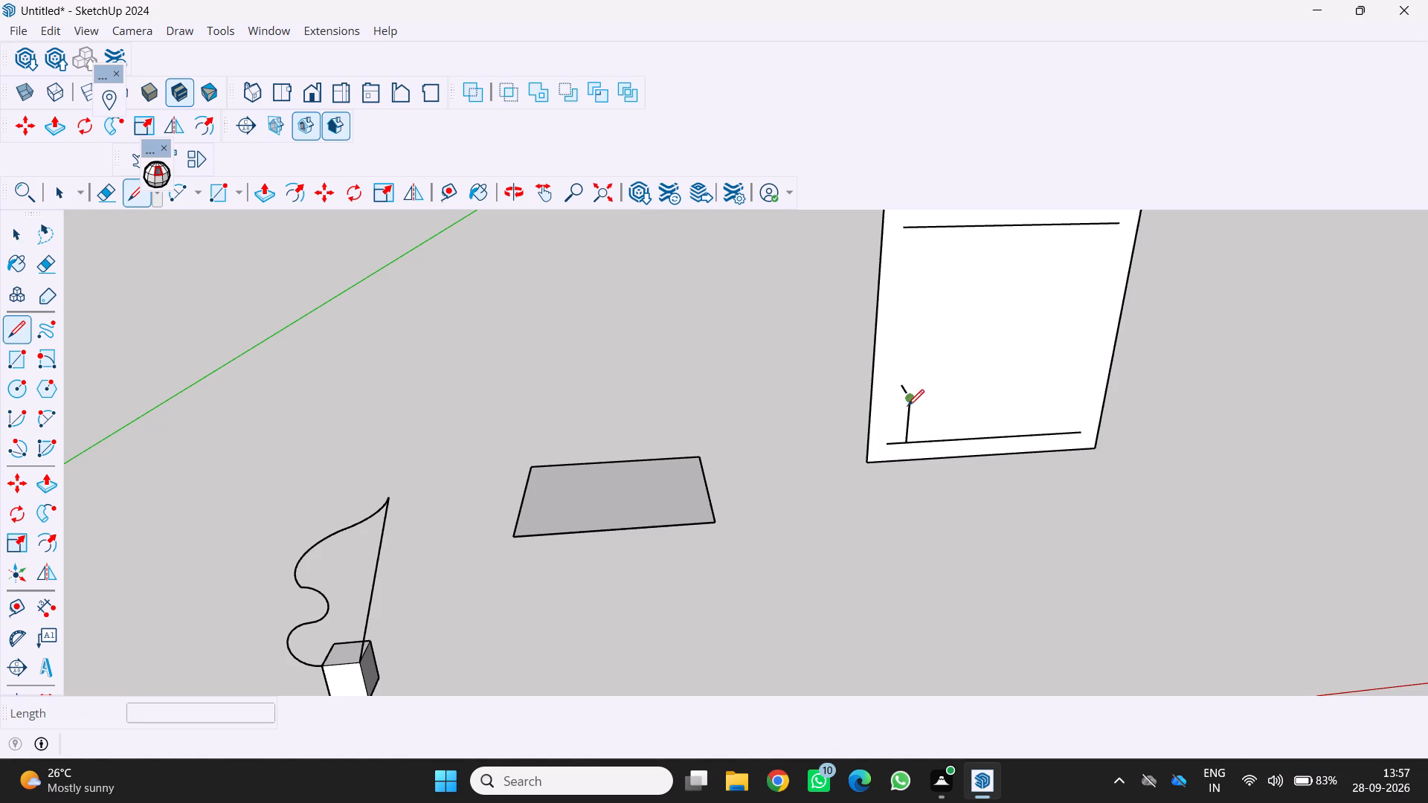
left_click(899, 384)
left_click(891, 277)
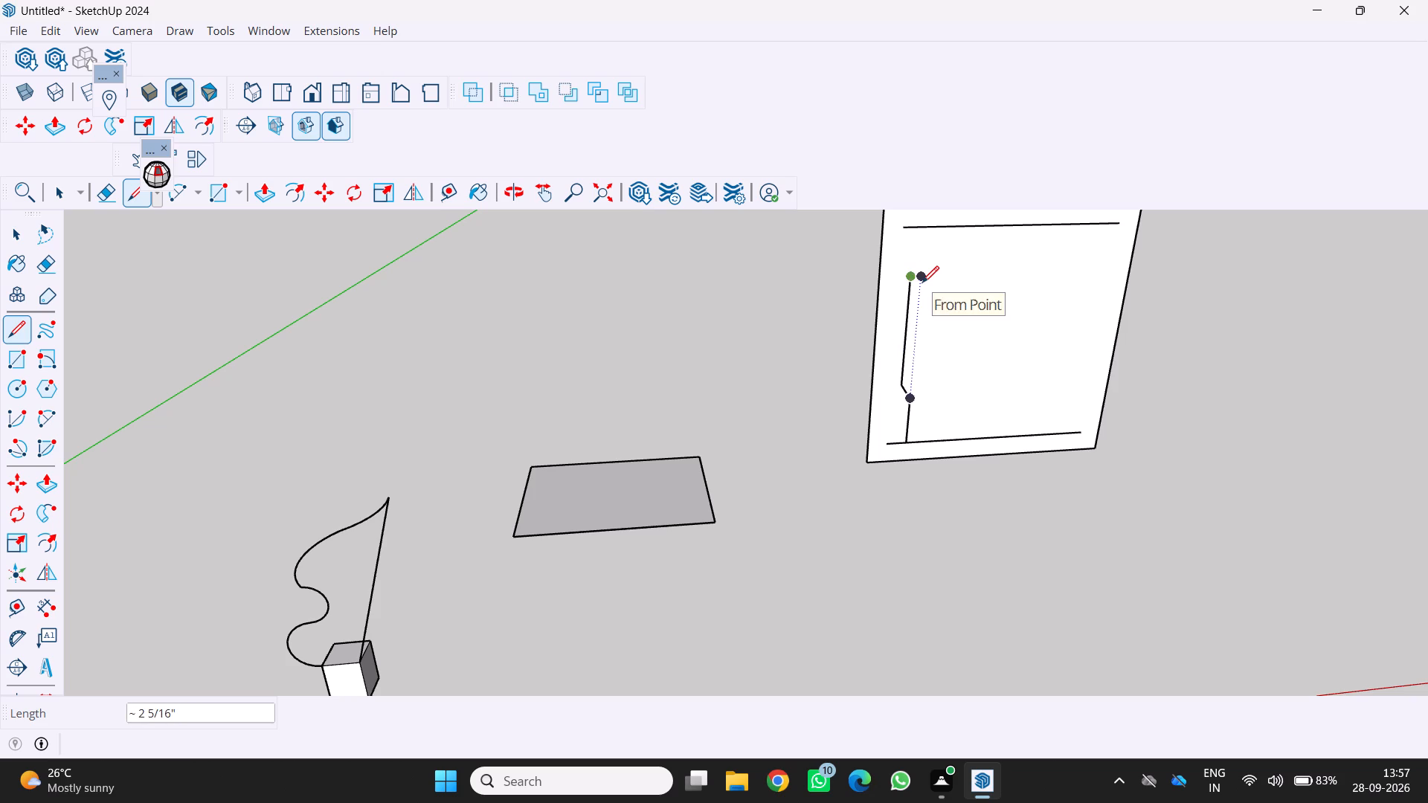
left_click(908, 280)
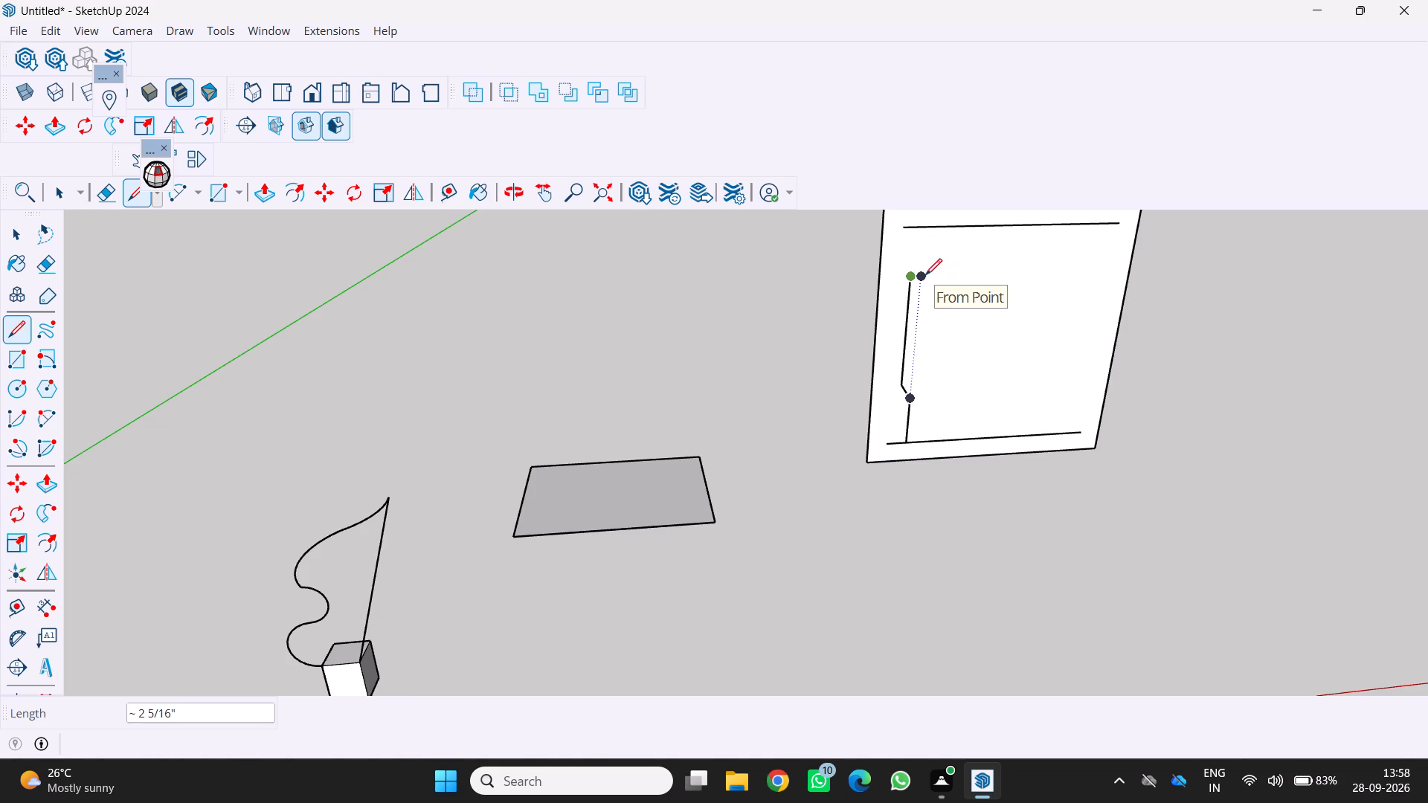
left_click(930, 276)
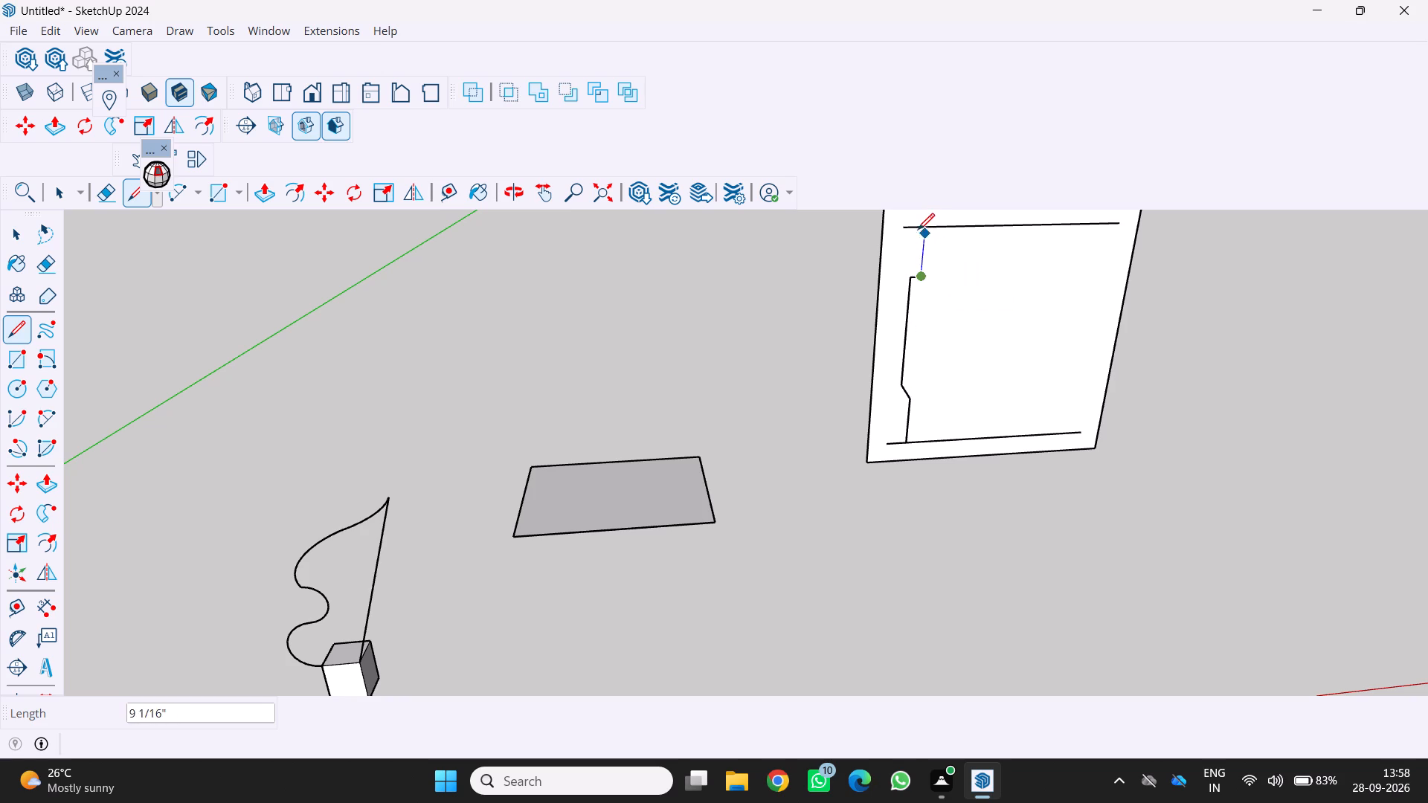
left_click(927, 230)
Erase the leftover end of the top inner edge that extends outward past the stepped profile.
scroll(948, 249, "down", 3)
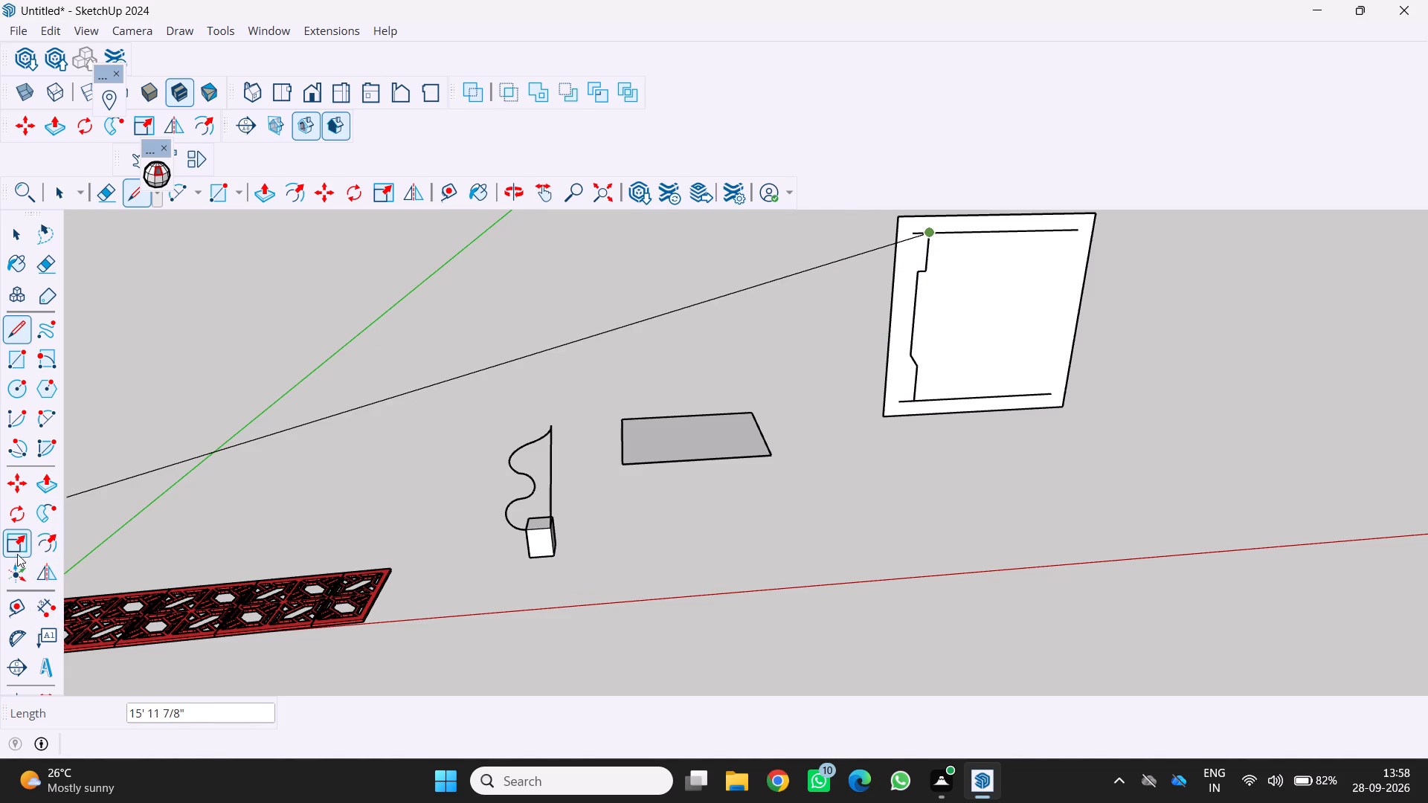
left_click(102, 194)
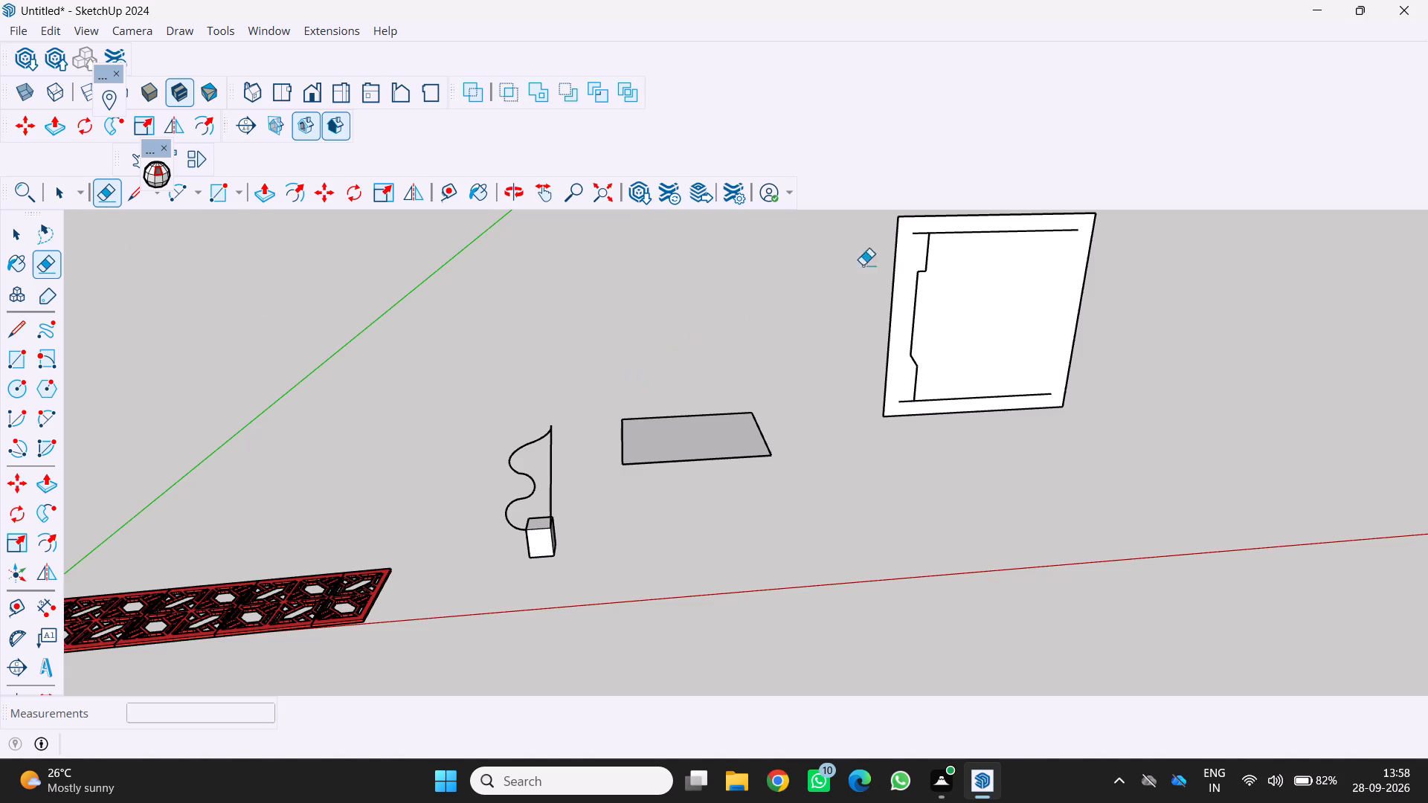
left_click(916, 236)
scroll(725, 349, "down", 2)
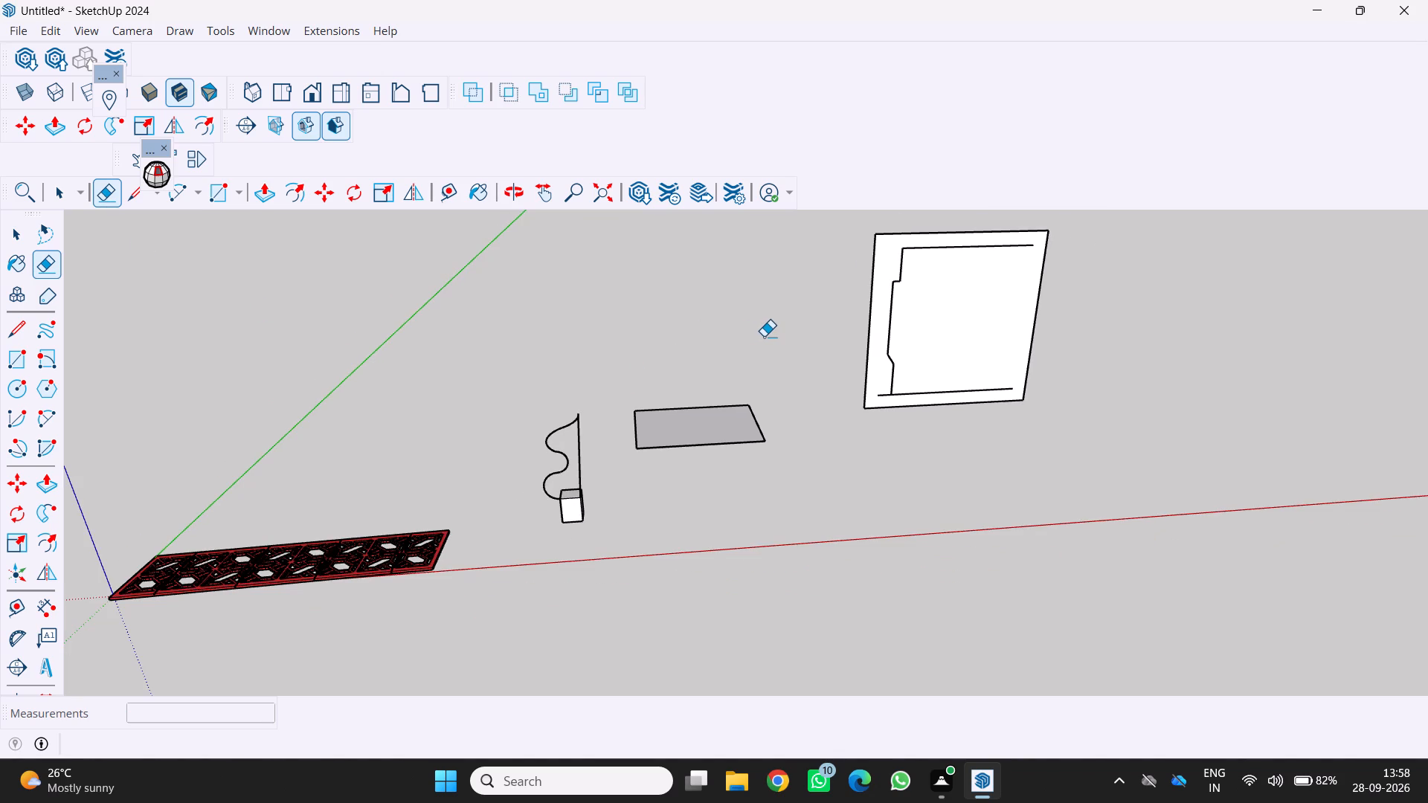
key("space")
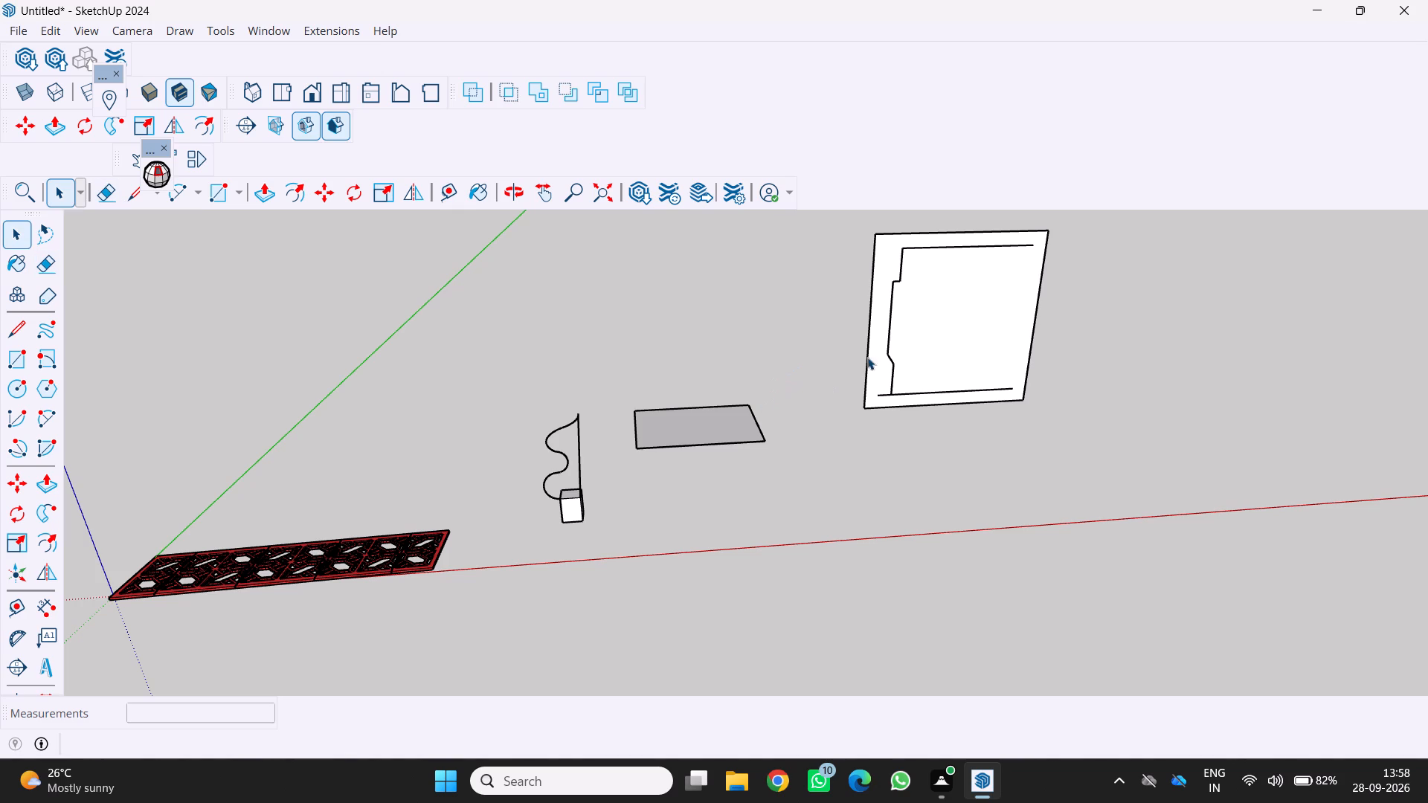
Copy the stepped profile's uppermost upright line about 3' 7 5/8" across to the opposite end of the top inner edge.
triple_click(887, 324)
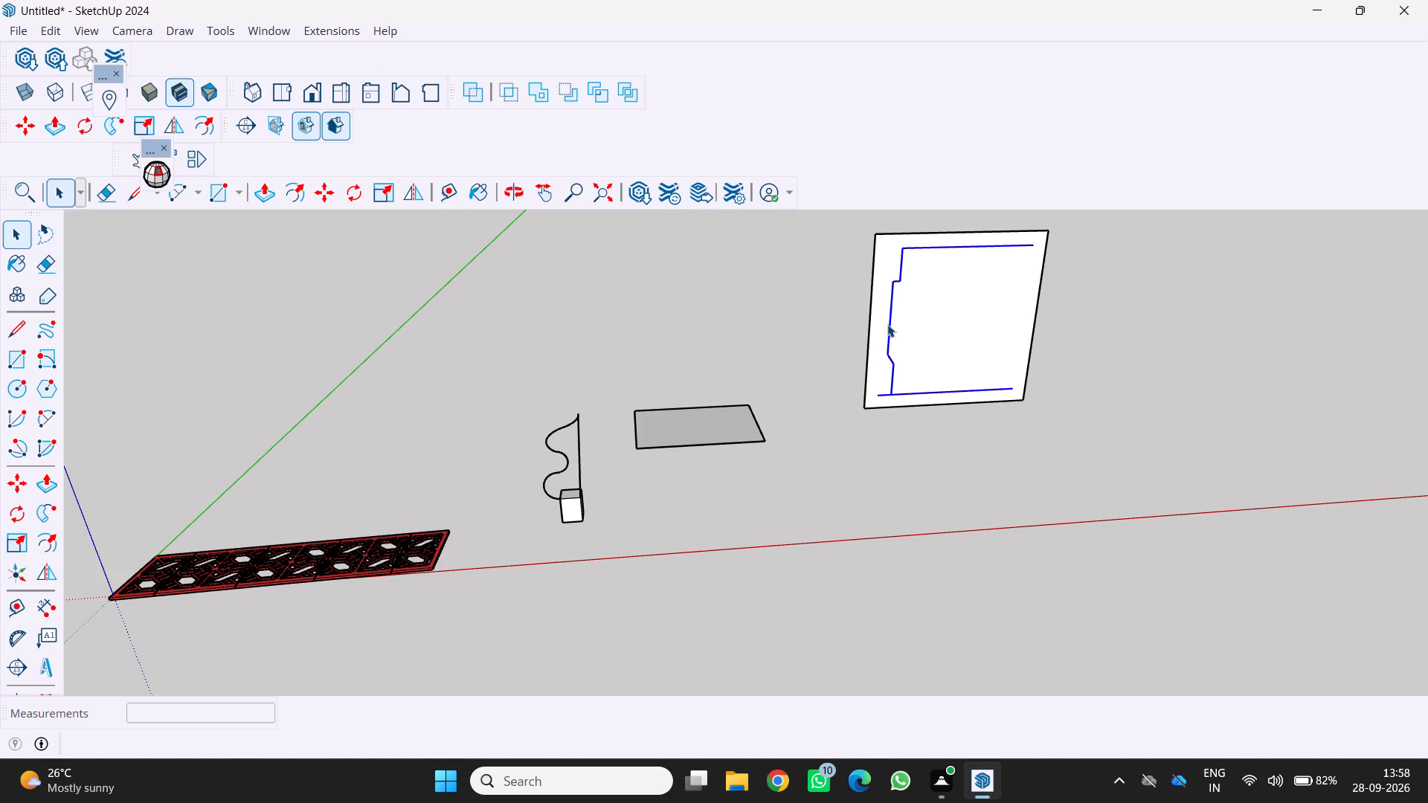
triple_click(887, 324)
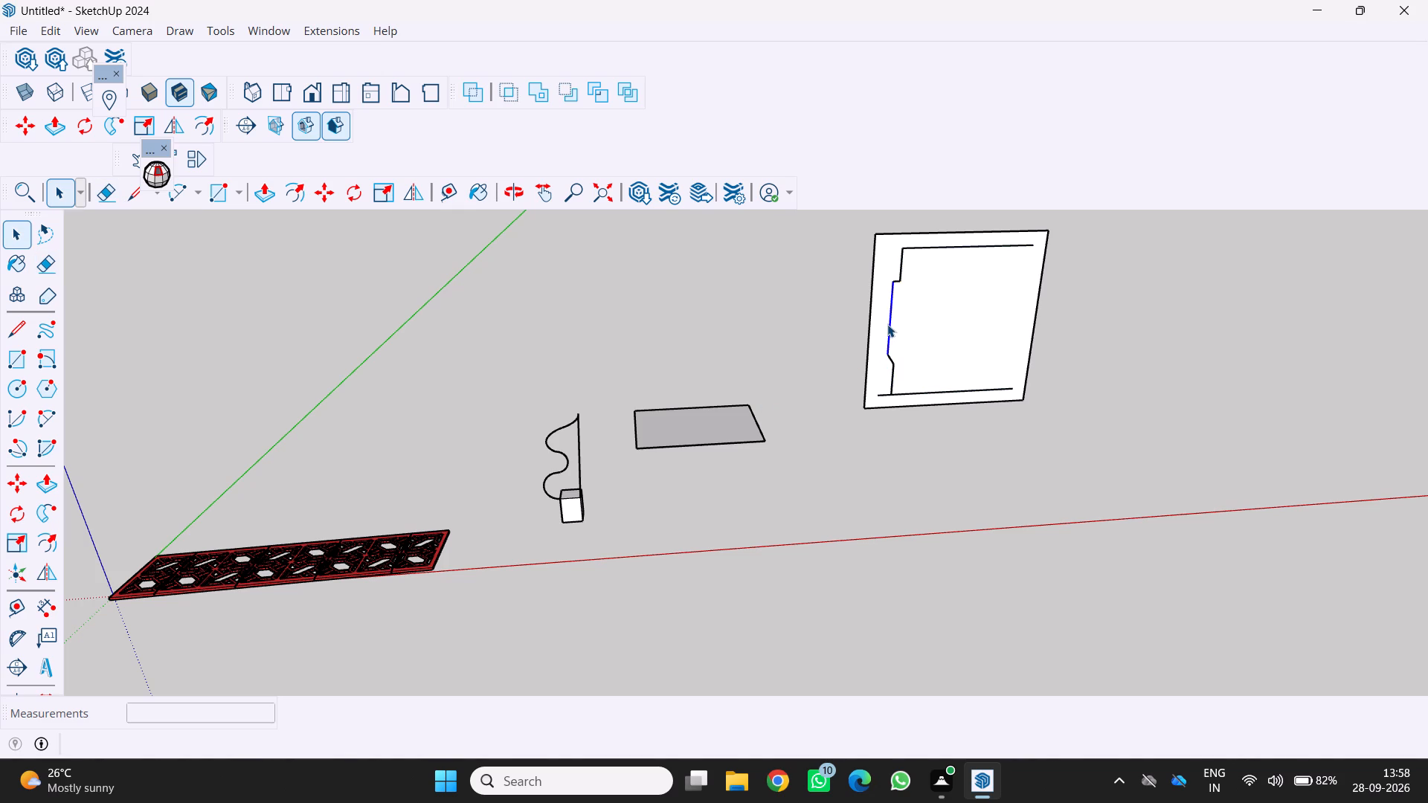
double_click(887, 324)
left_click(901, 260)
left_click(901, 260)
scroll(933, 278, "up", 10)
scroll(866, 249, "up", 1)
middle_click_drag(863, 252, 802, 346)
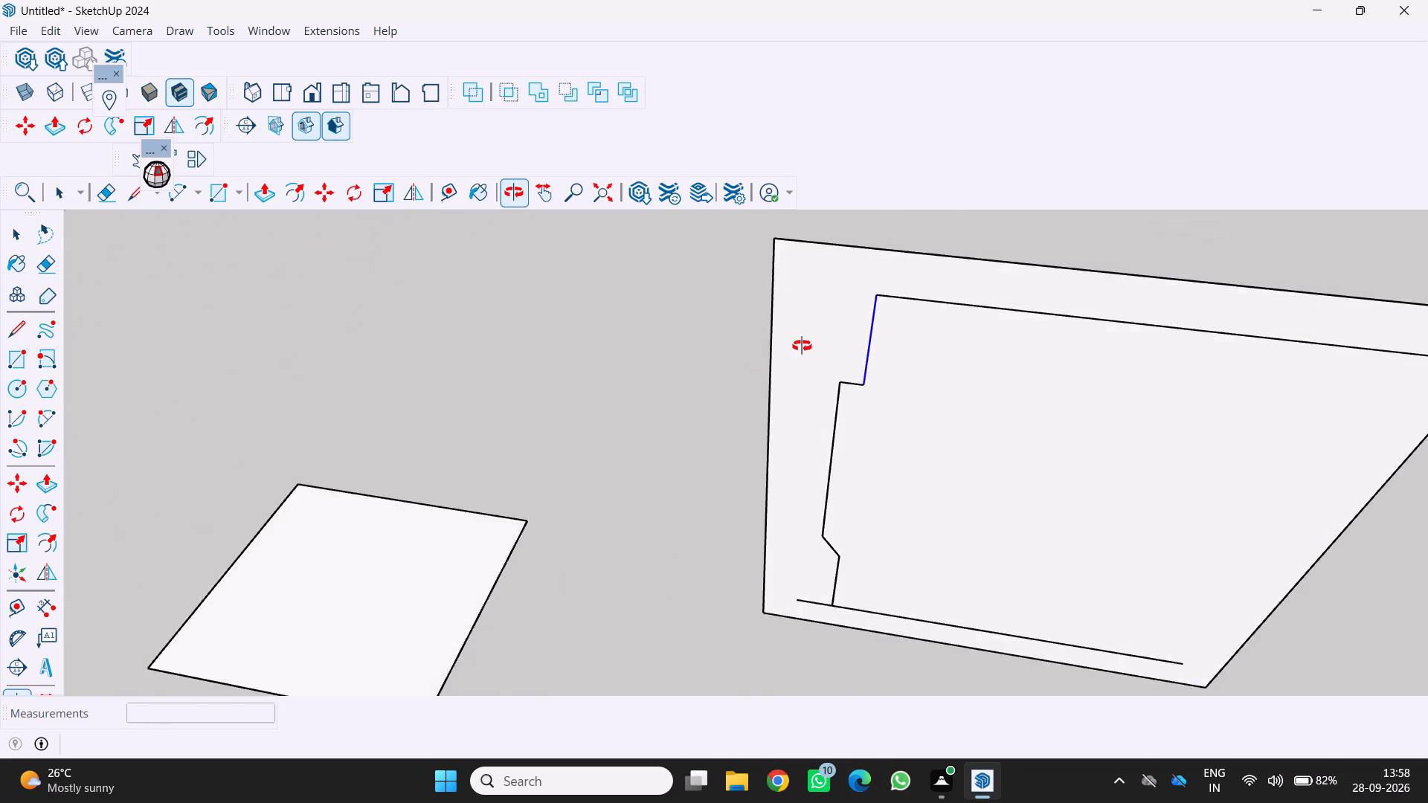
middle_click_drag(802, 346, 821, 335)
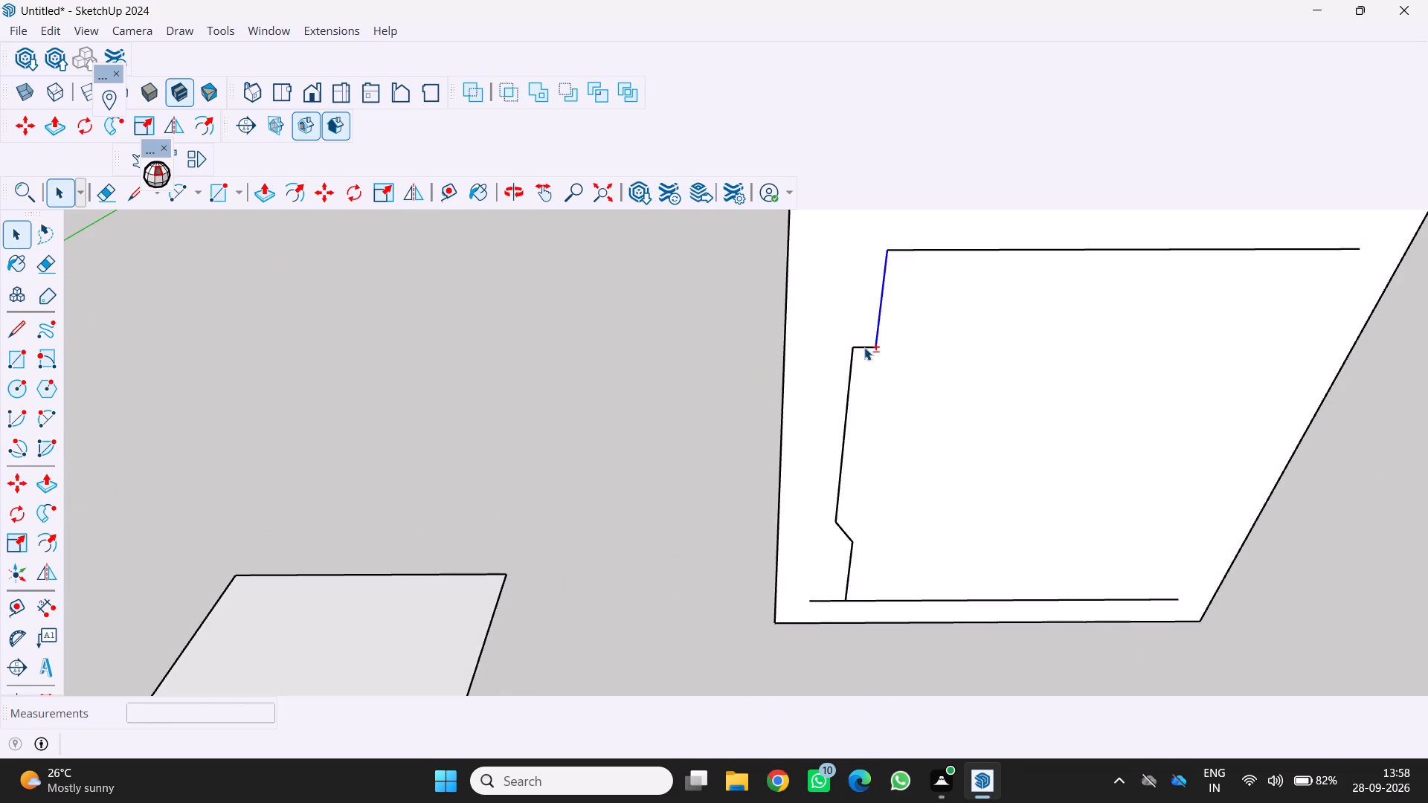
left_click_drag(669, 514, 538, 605, "shift")
scroll(916, 399, "down", 3)
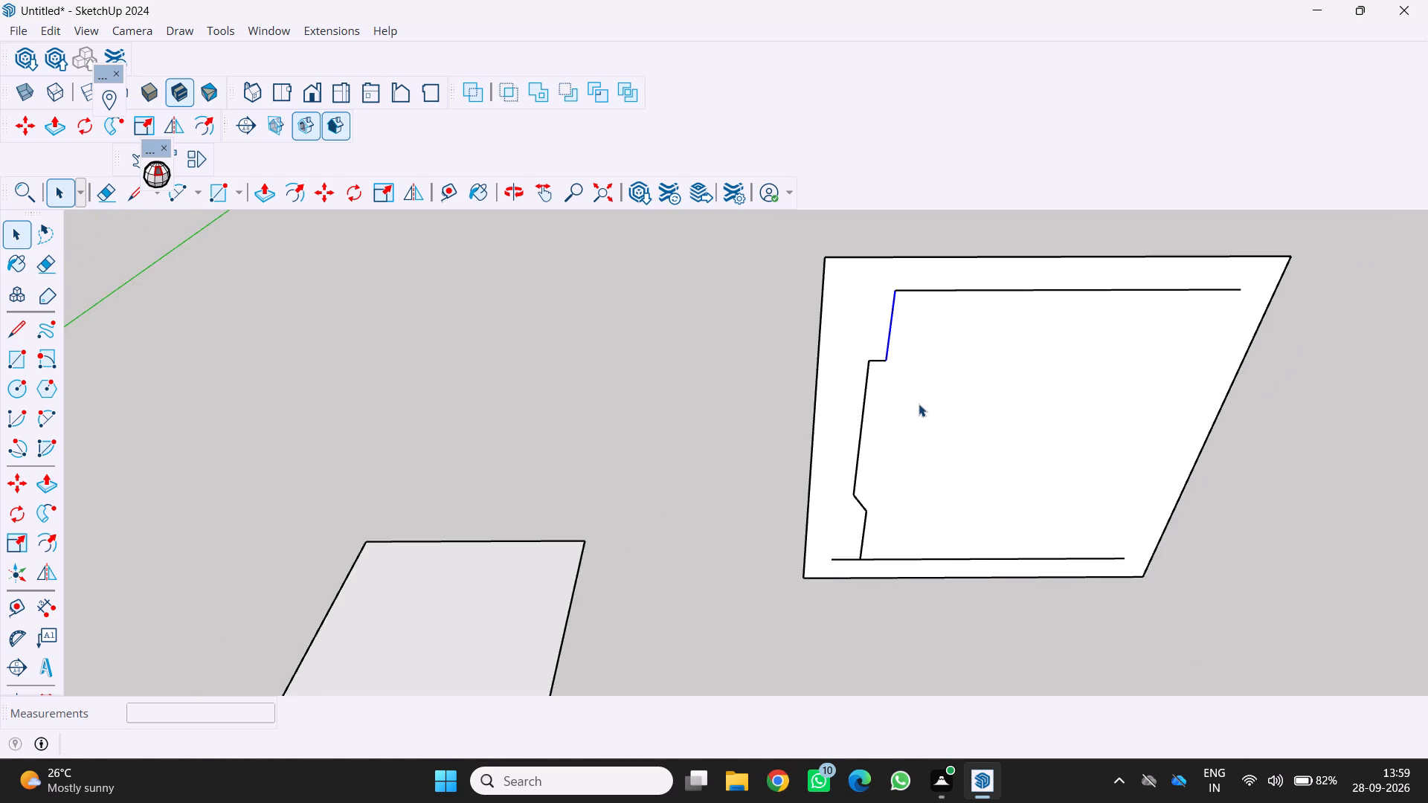
scroll(919, 393, "up", 3)
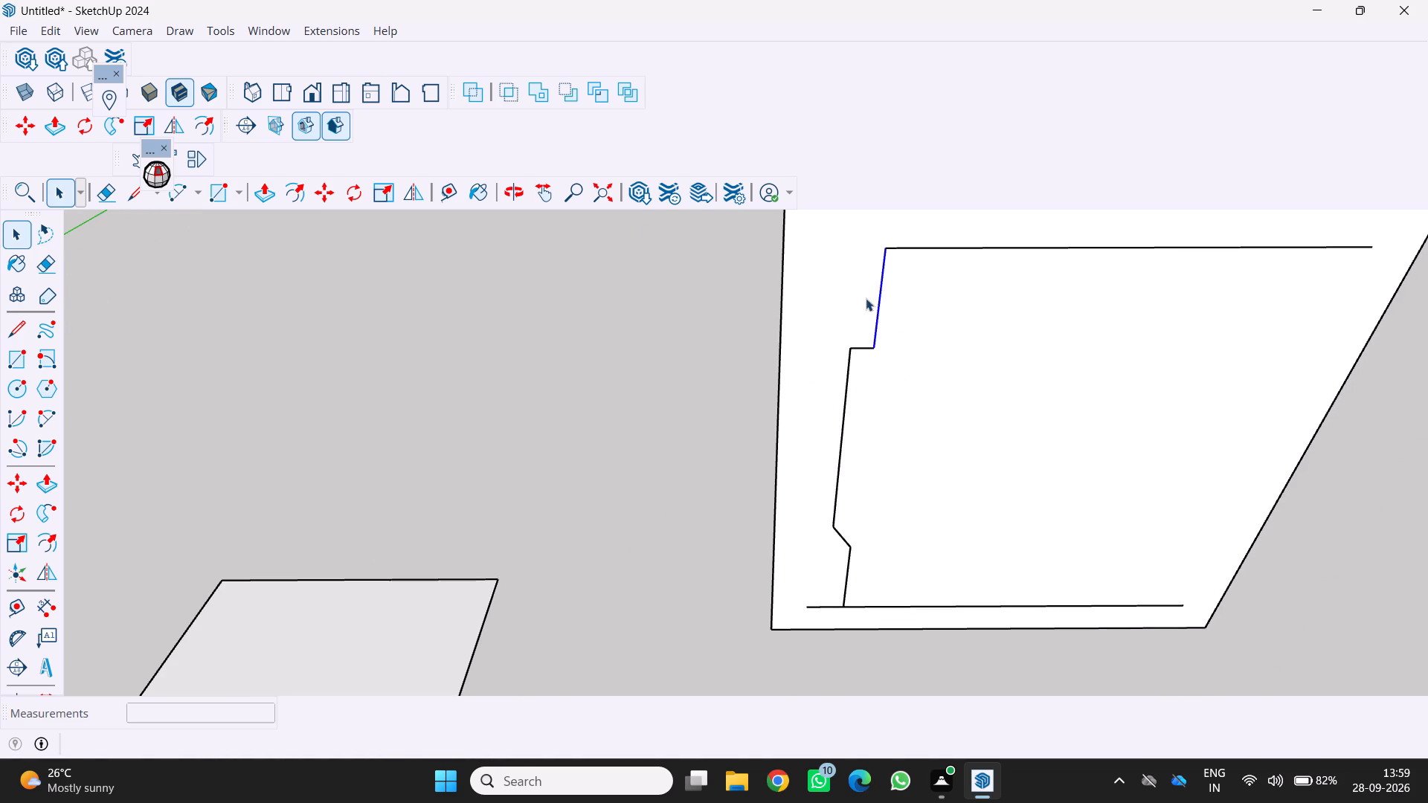
key("m")
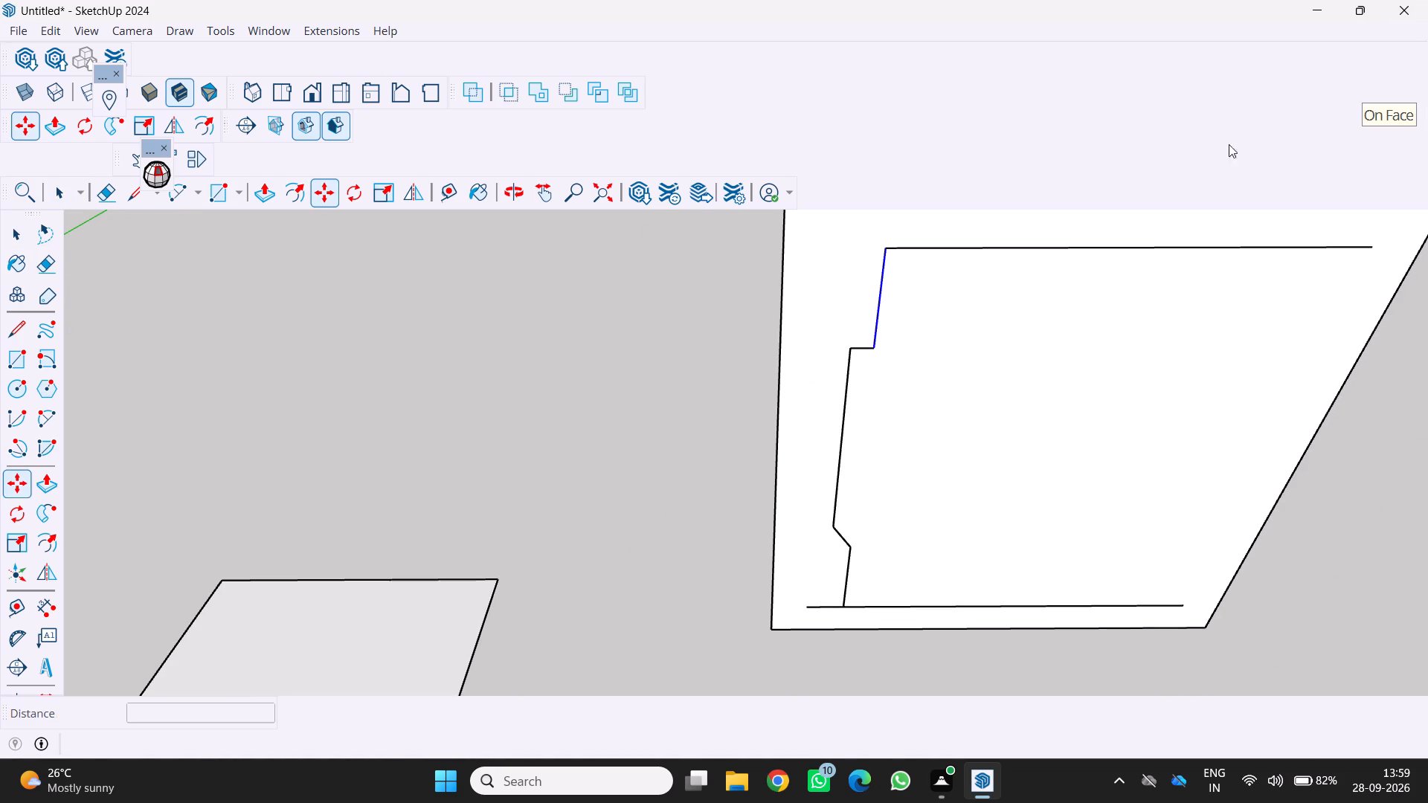
left_click(884, 248)
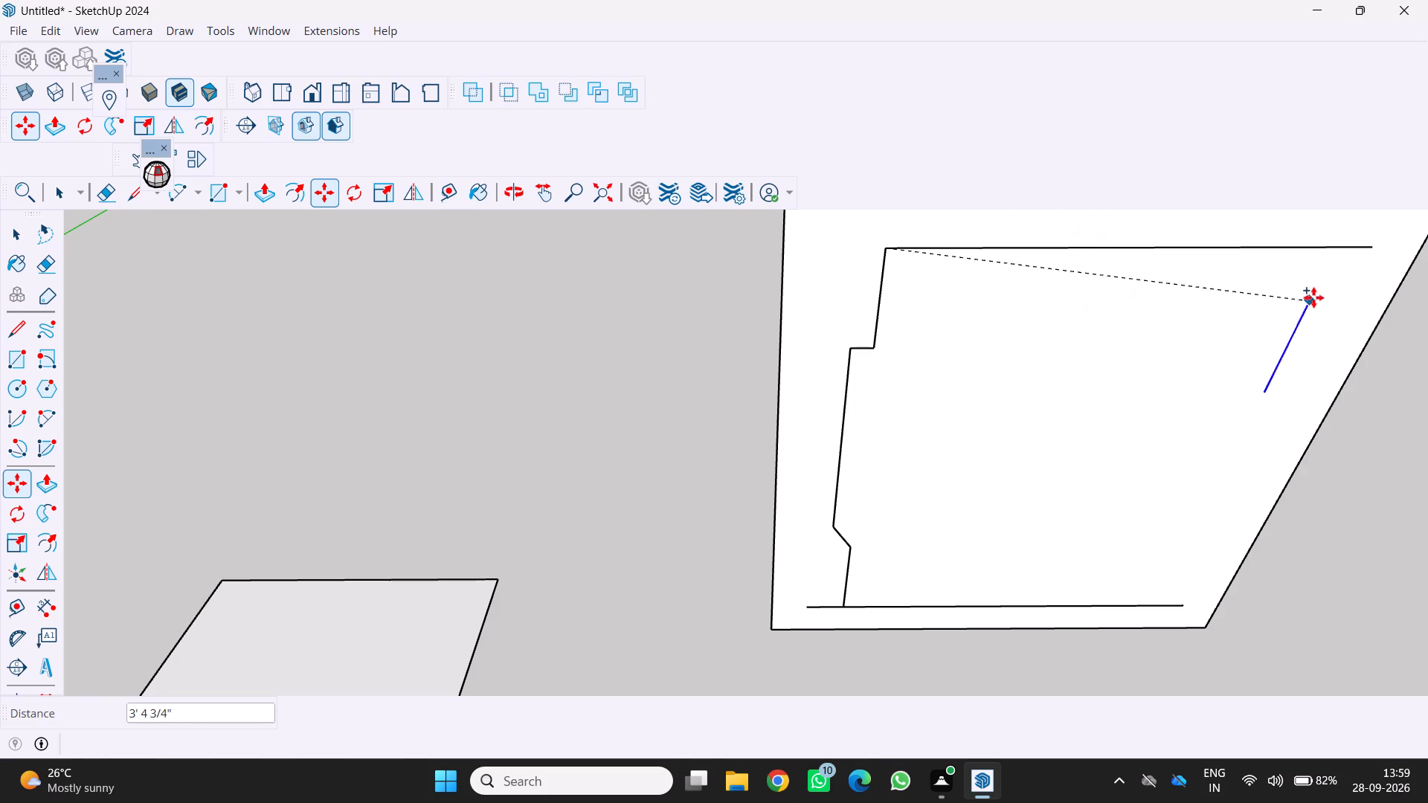
left_click(1378, 245)
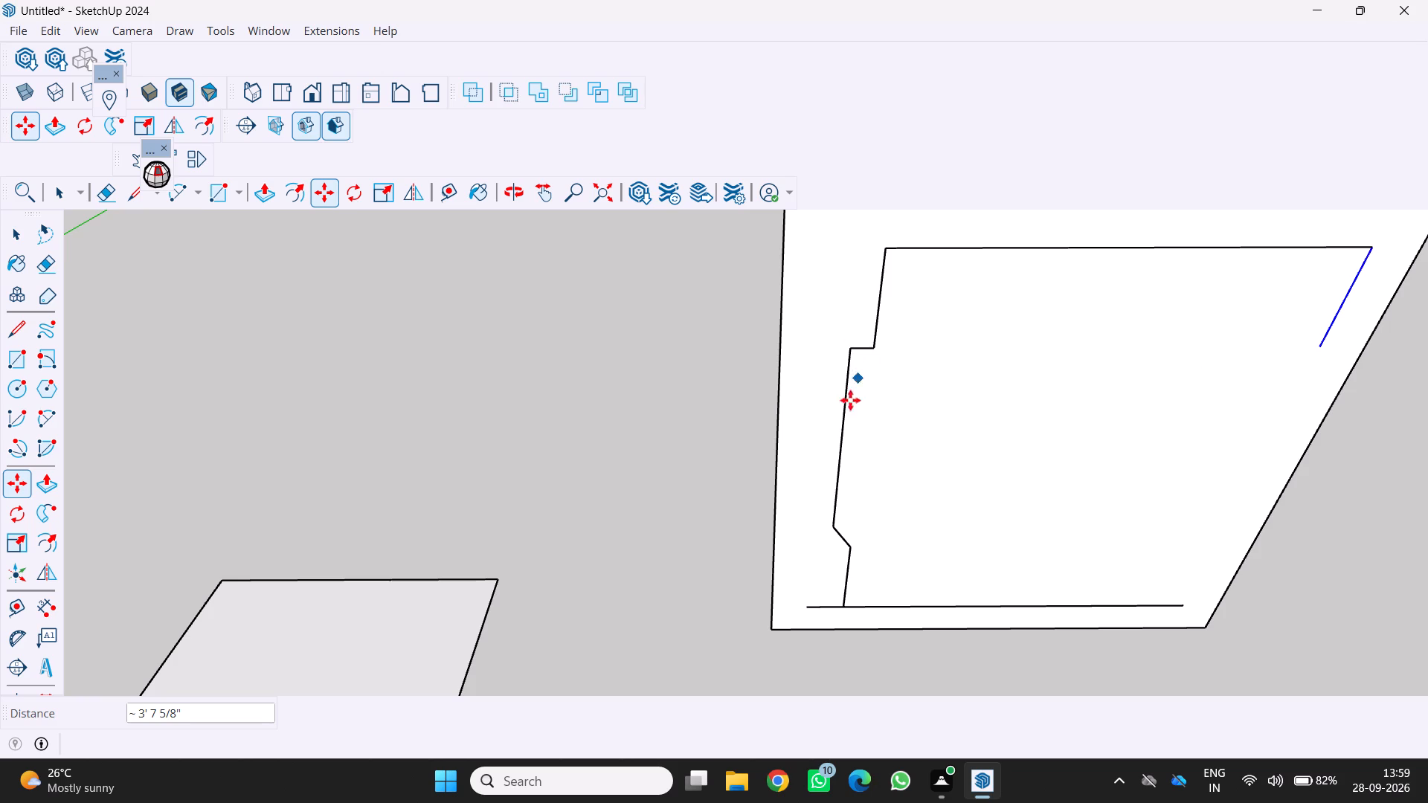
key("space")
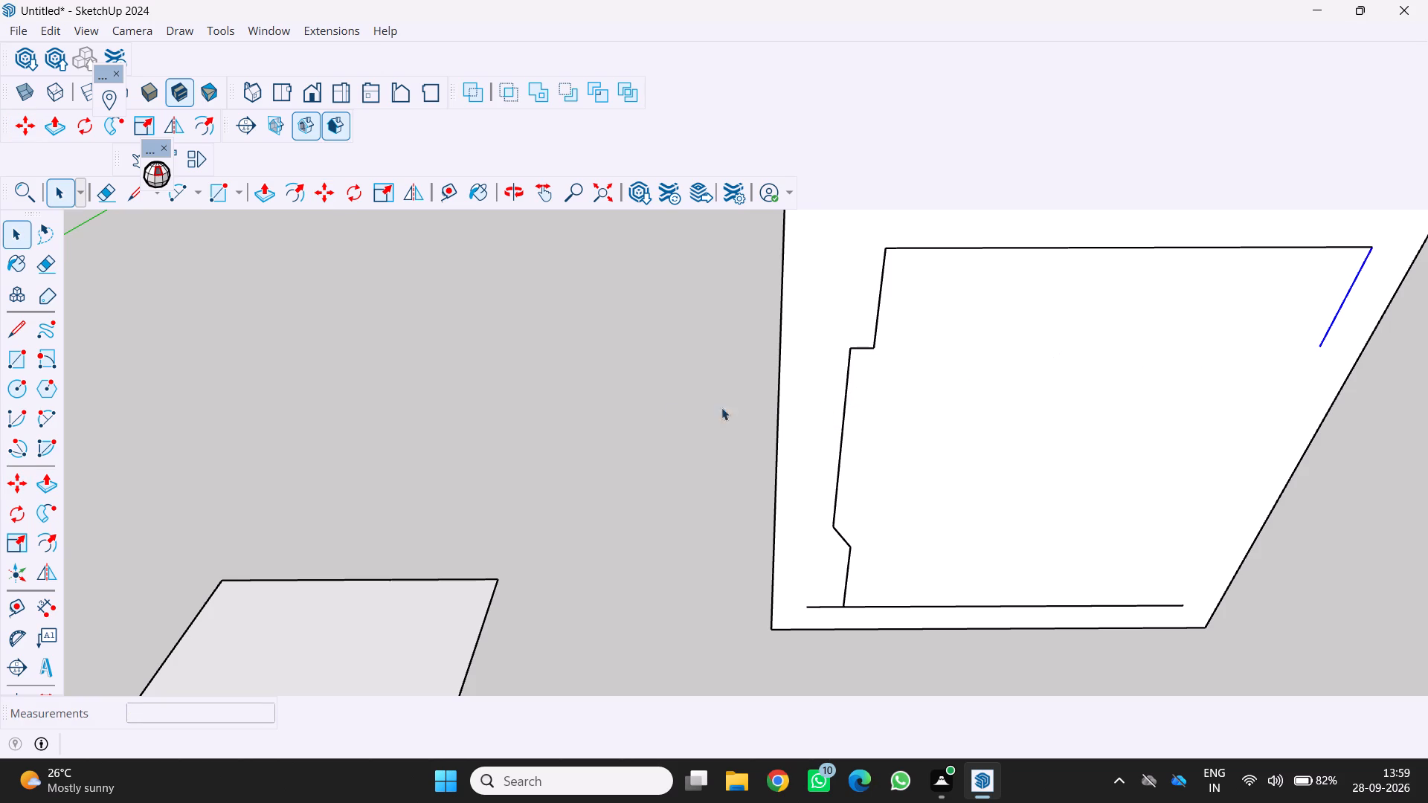
Copy the profile's short horizontal step line about 3' 9 15/16" across, starting it at the lower end of the copied upright line.
scroll(1003, 438, "up", 3)
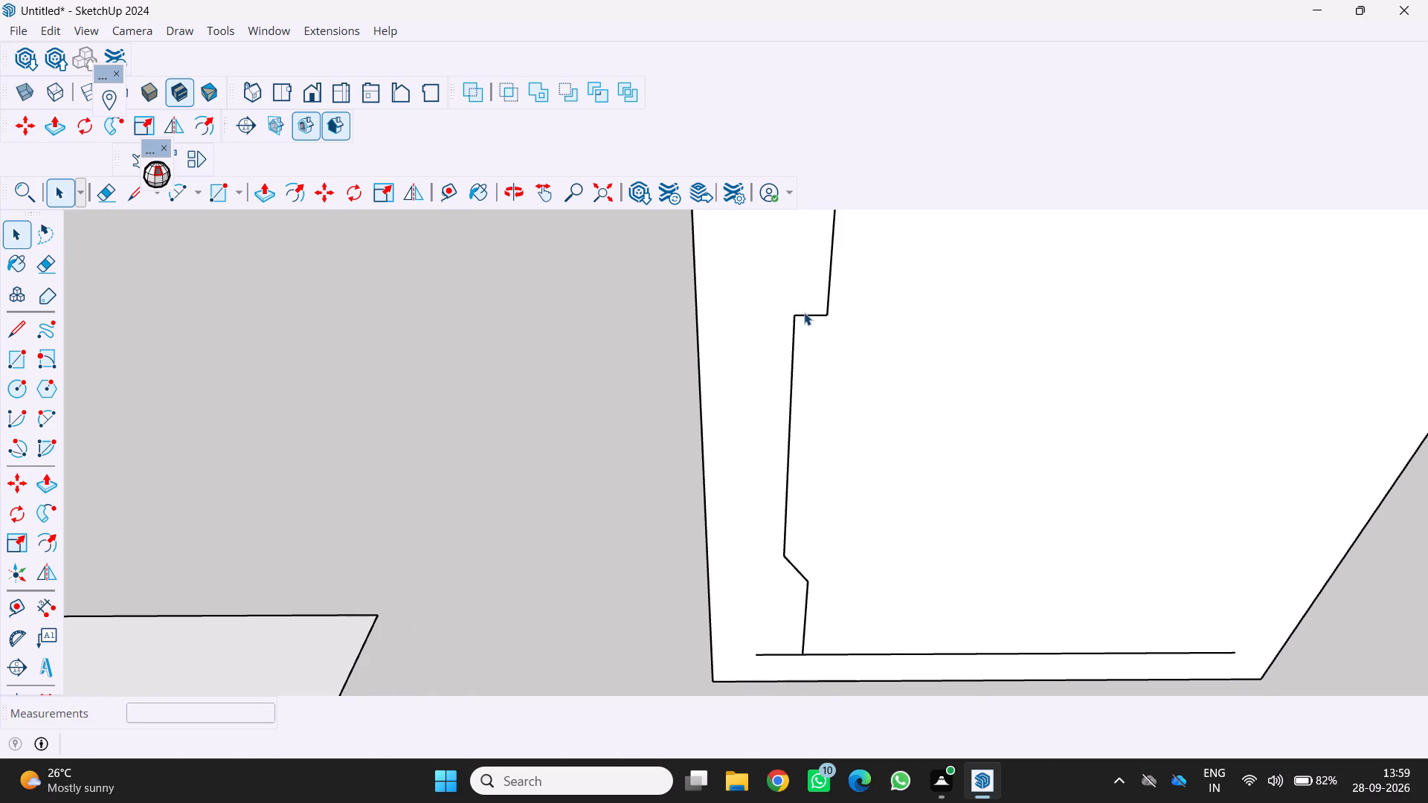
left_click(804, 312)
left_click(813, 323)
left_click(814, 313)
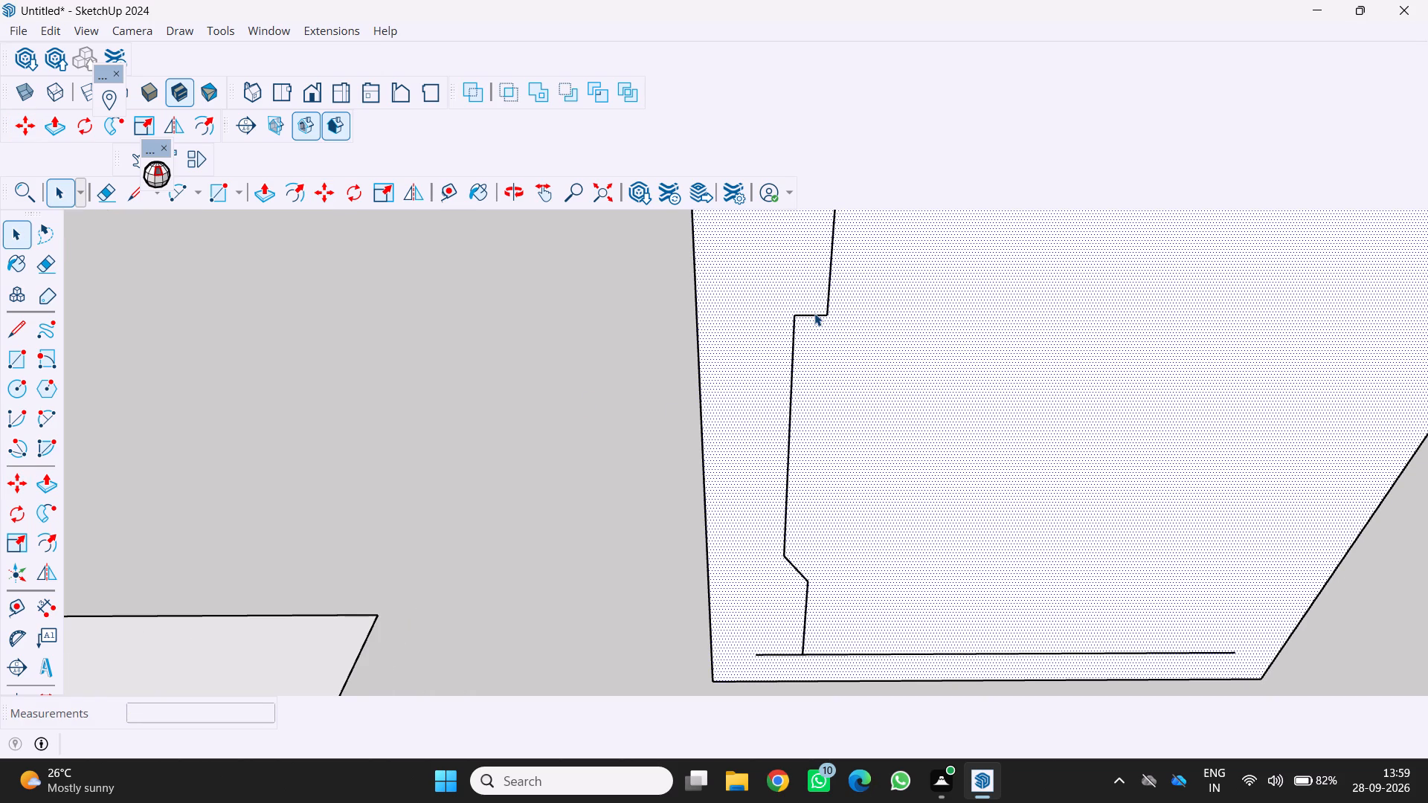
left_click(814, 313)
left_click(814, 313)
left_click(810, 309)
left_click(816, 311)
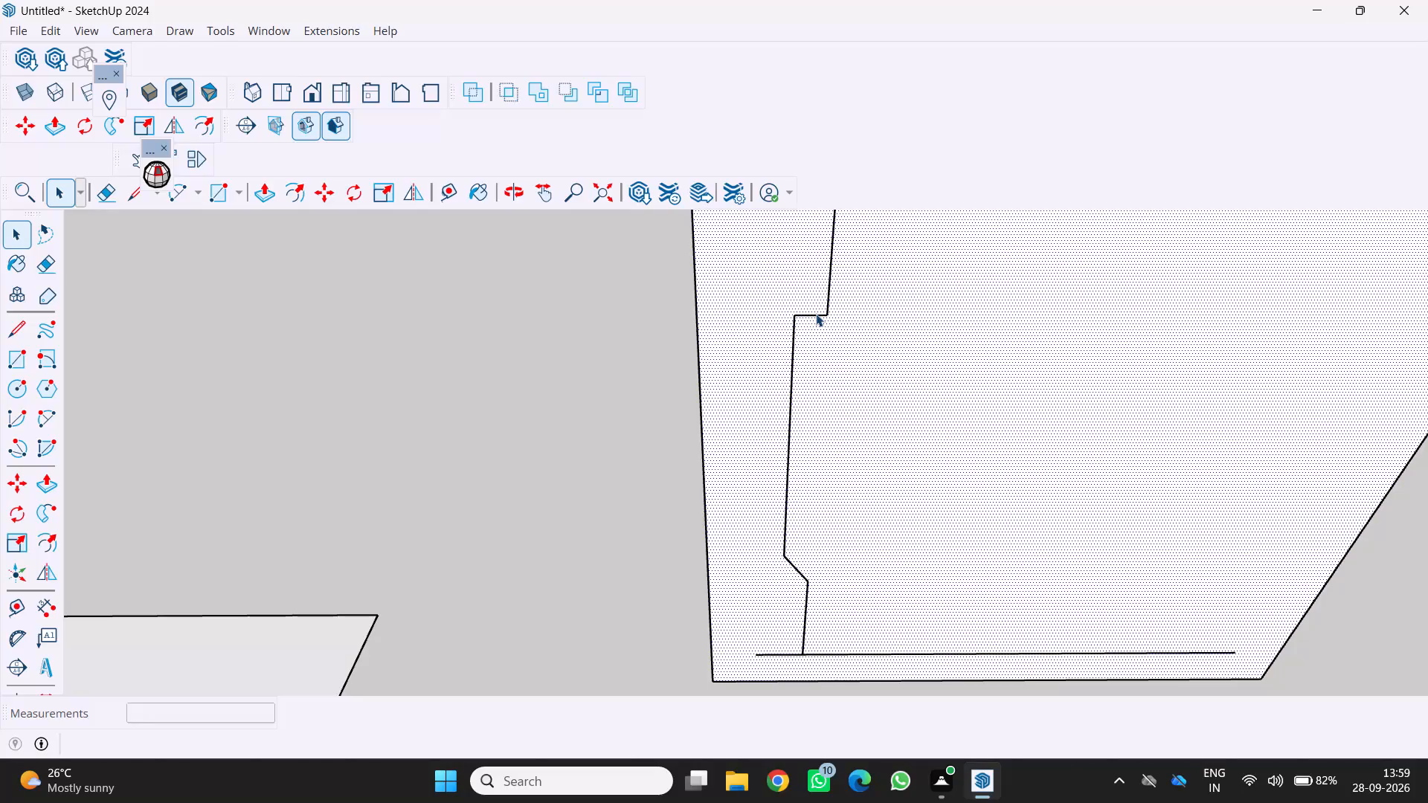
left_click(816, 314)
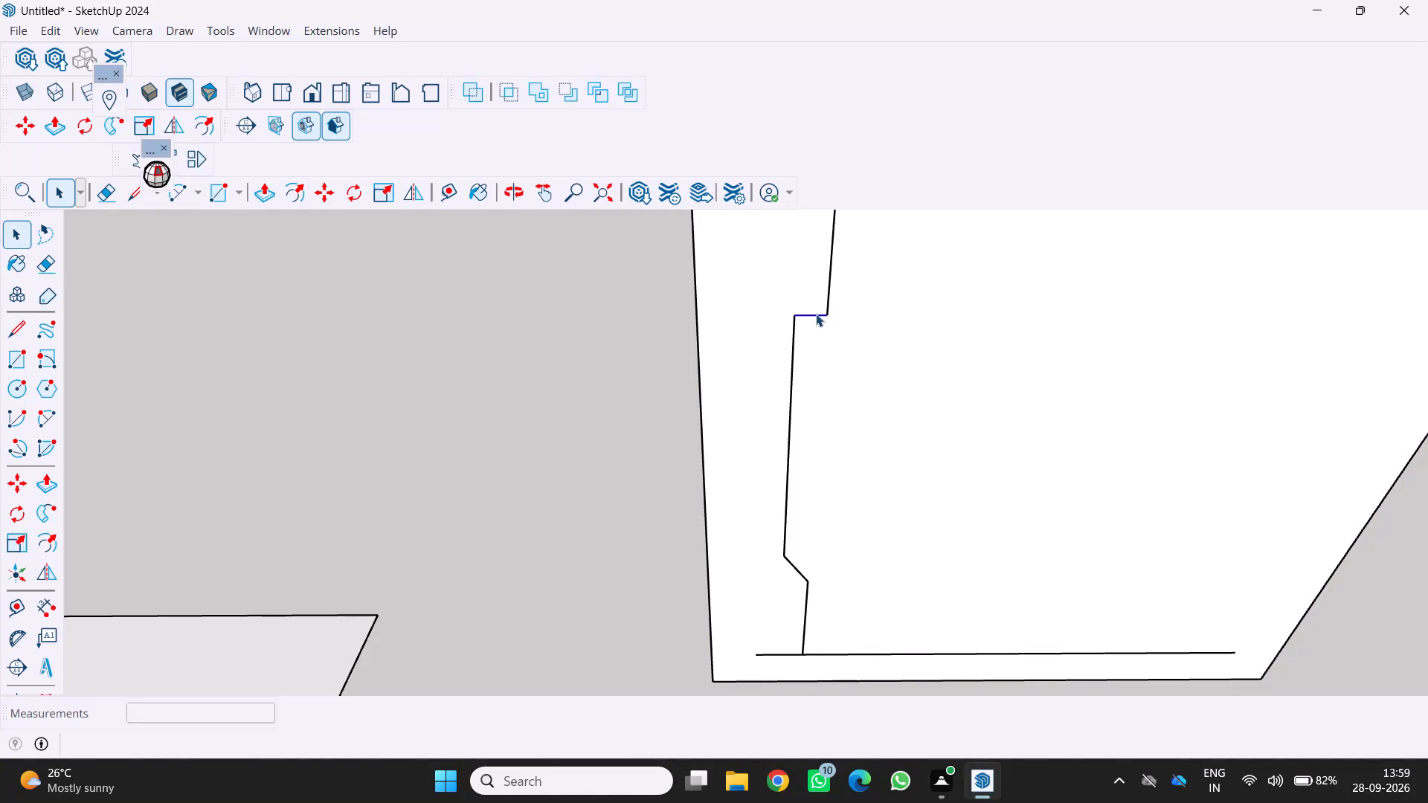
left_click(816, 314)
key("m")
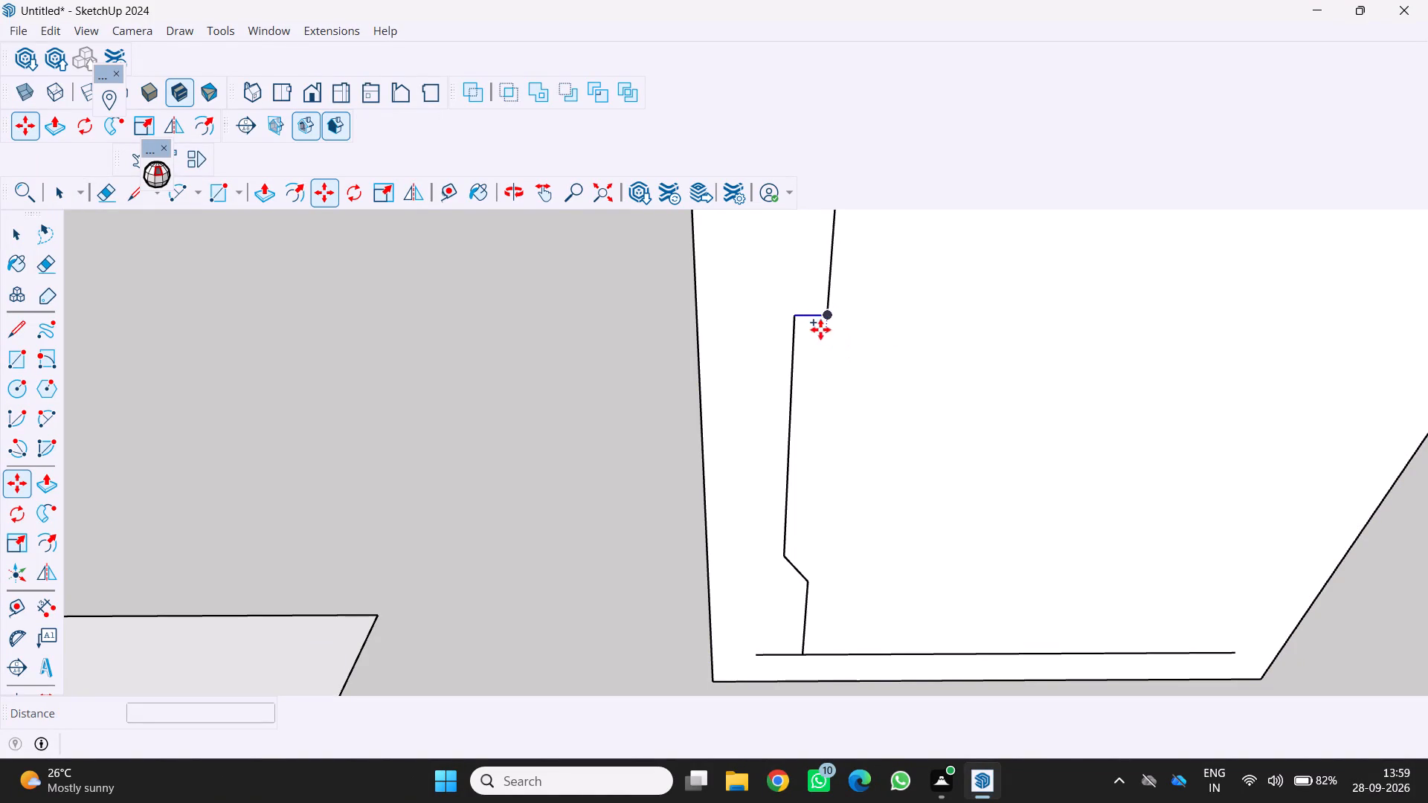
left_click(796, 318)
scroll(1081, 331, "down", 5)
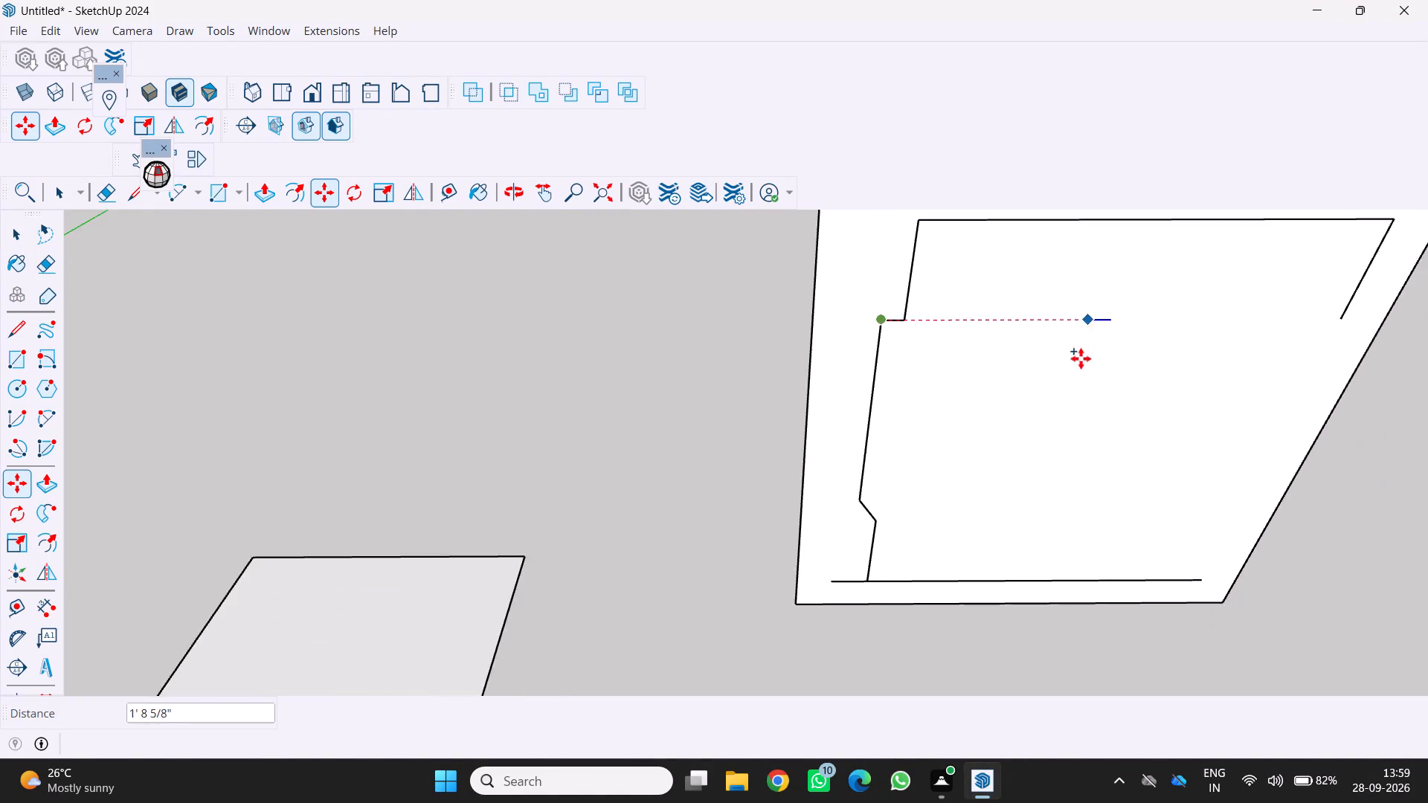
scroll(1081, 358, "down", 1)
middle_click_drag(1076, 349, 1022, 335)
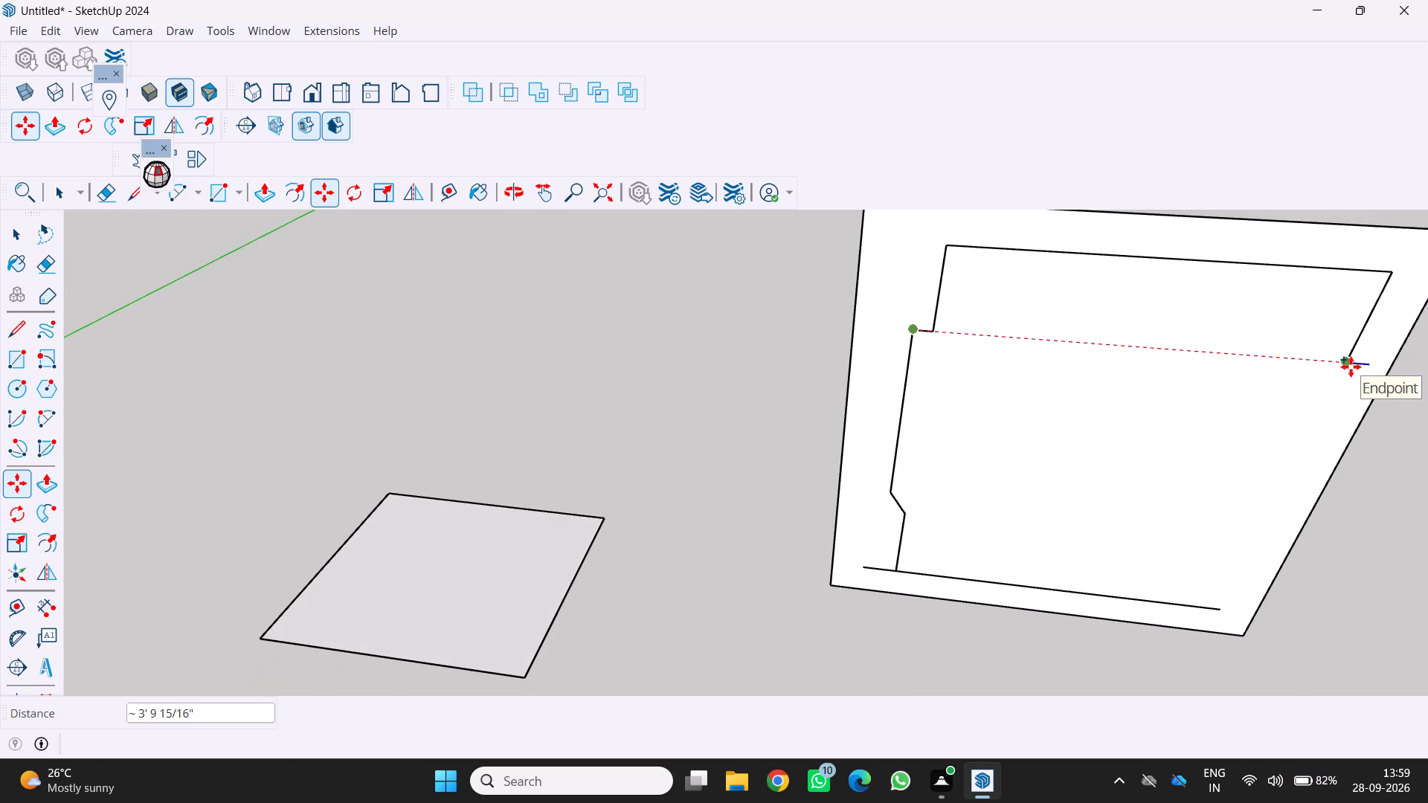
left_click(1351, 367)
scroll(1235, 471, "down", 3)
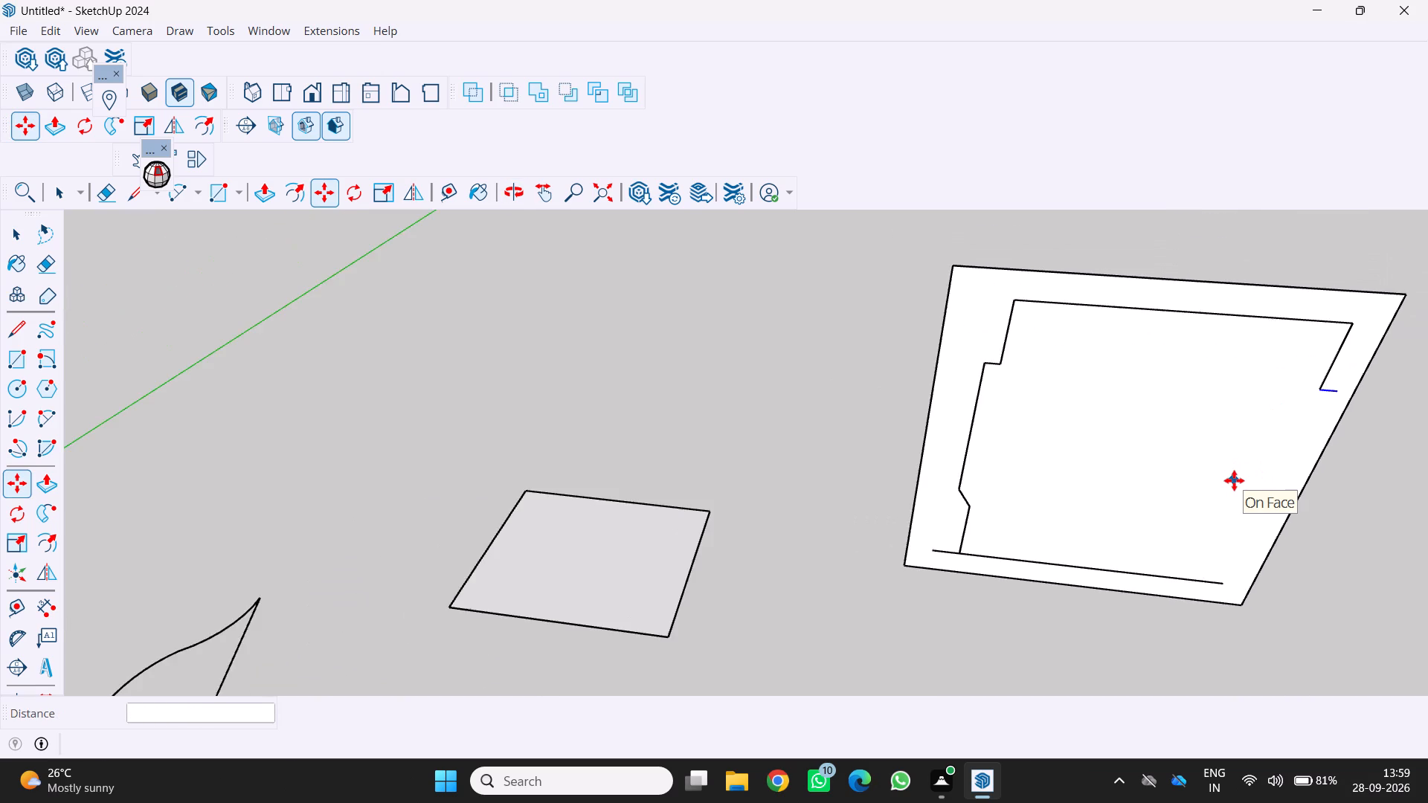
scroll(1234, 480, "down", 1)
middle_click_drag(1291, 445, 1322, 416)
scroll(1077, 477, "up", 1)
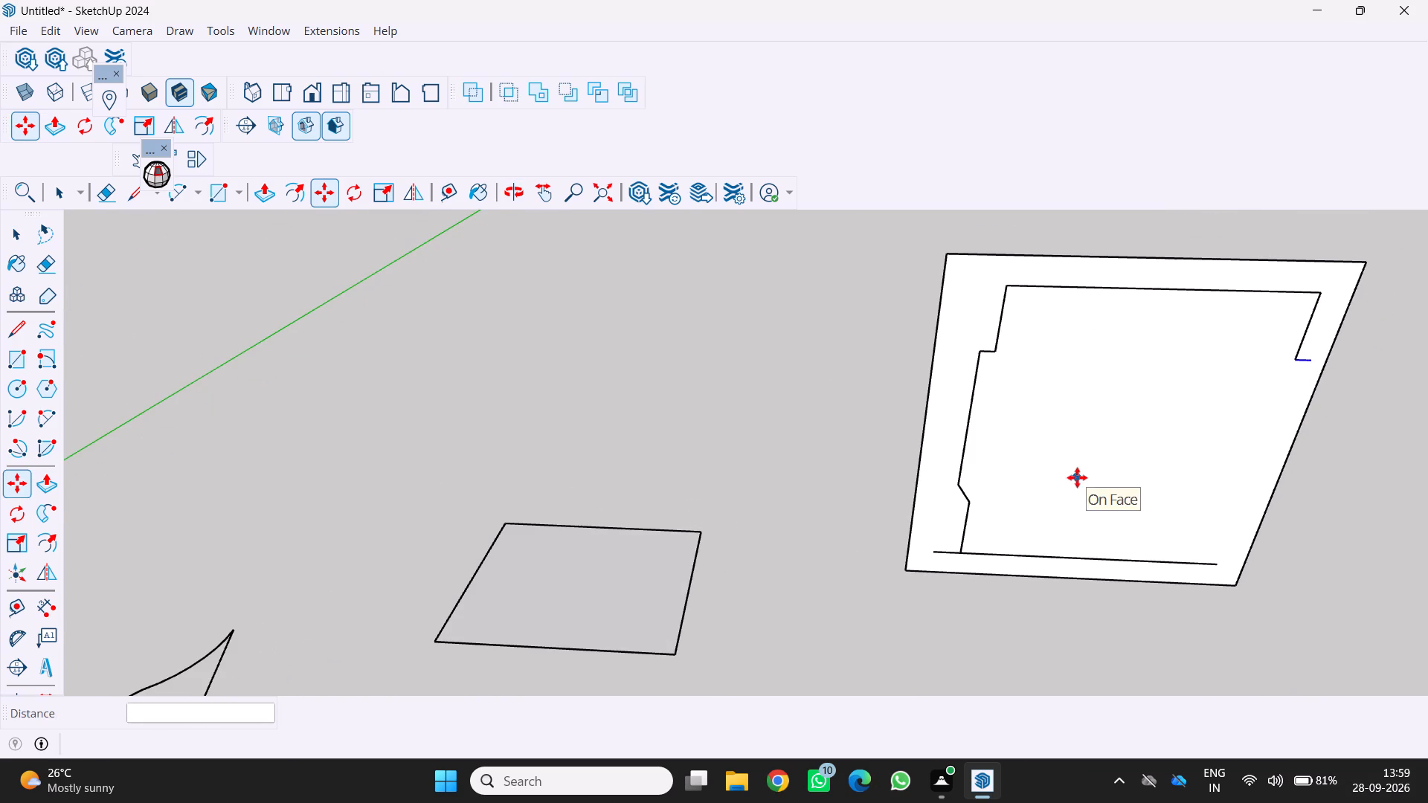
key("space")
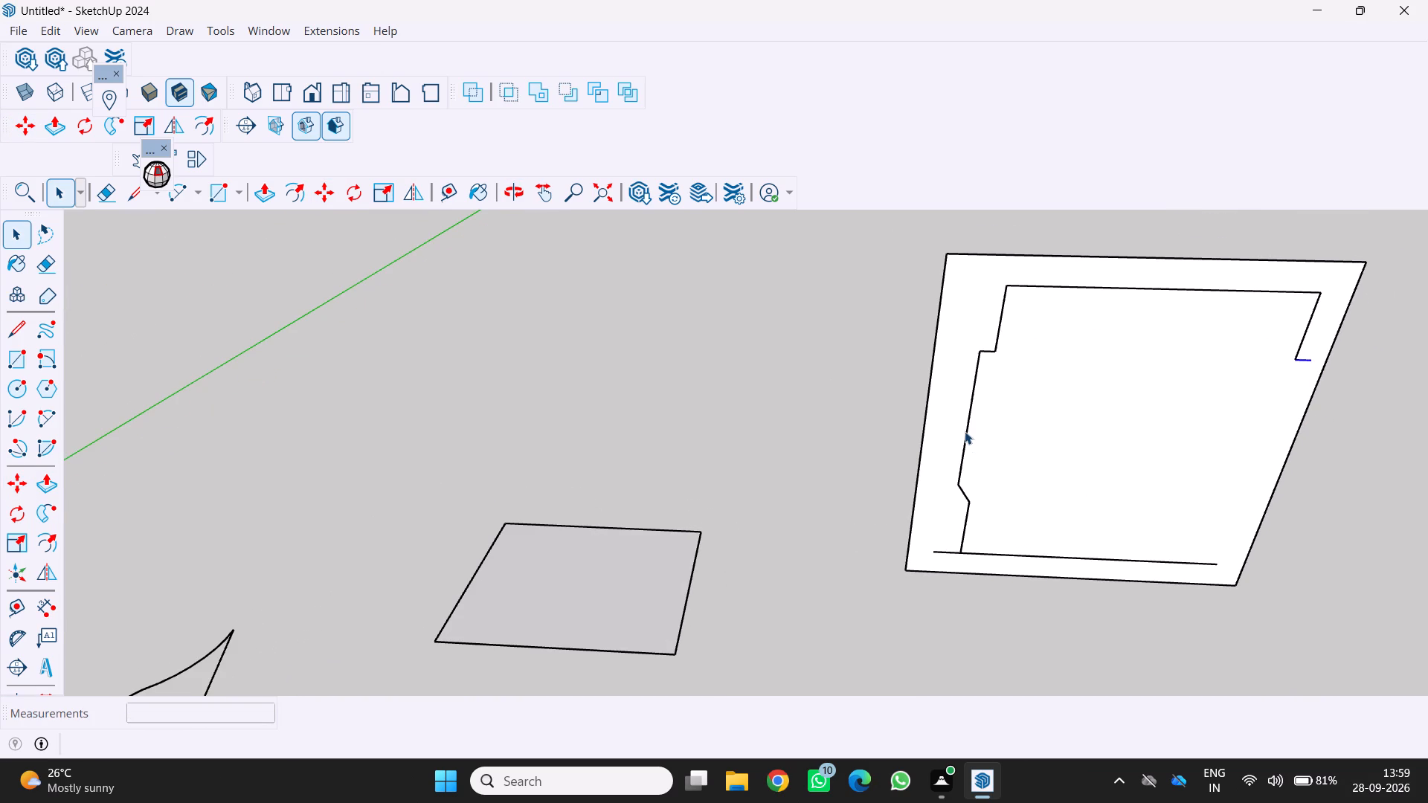
Copy the profile's long middle line about 4' 3/16" across to the outer end of the copied step line.
left_click(965, 431)
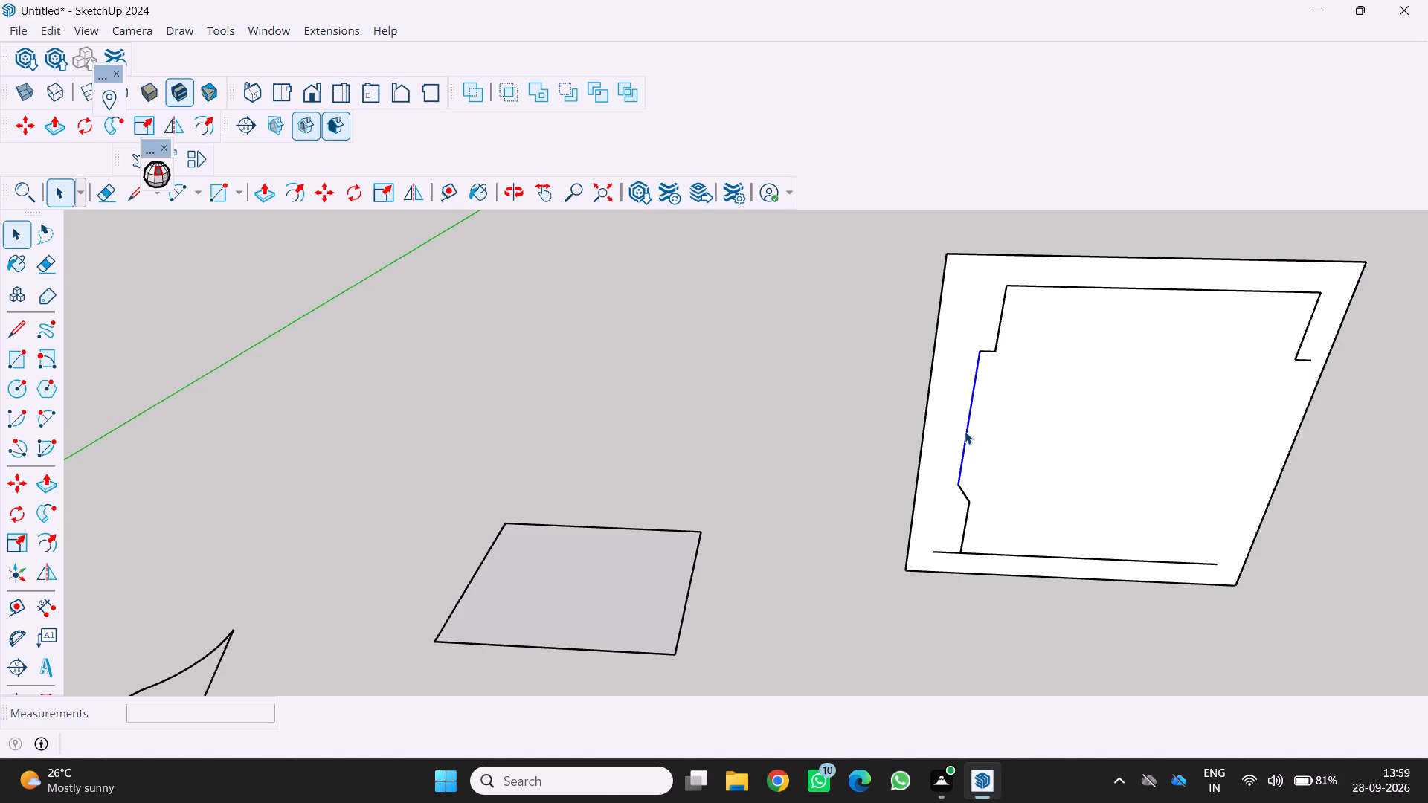
left_click(965, 431)
key("m")
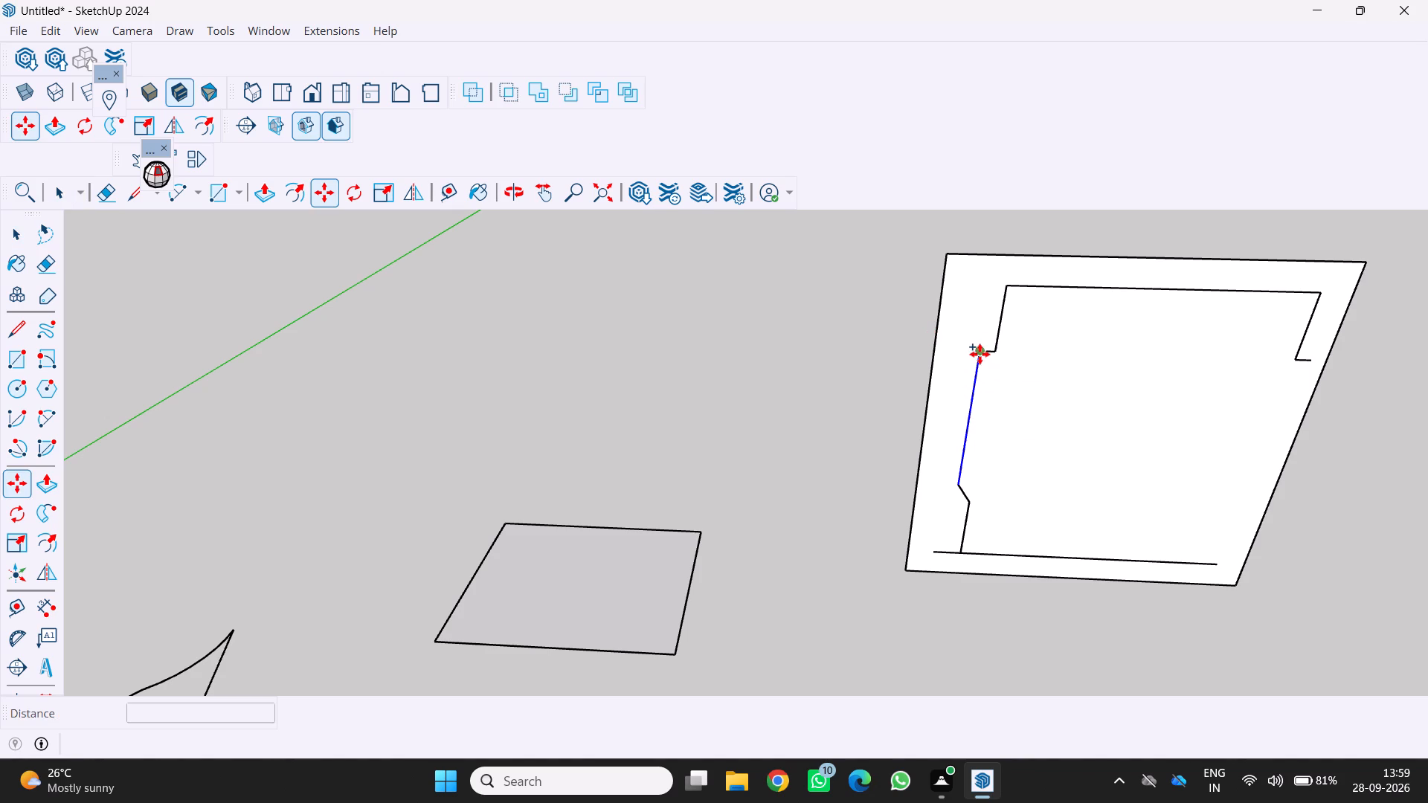
left_click(982, 352)
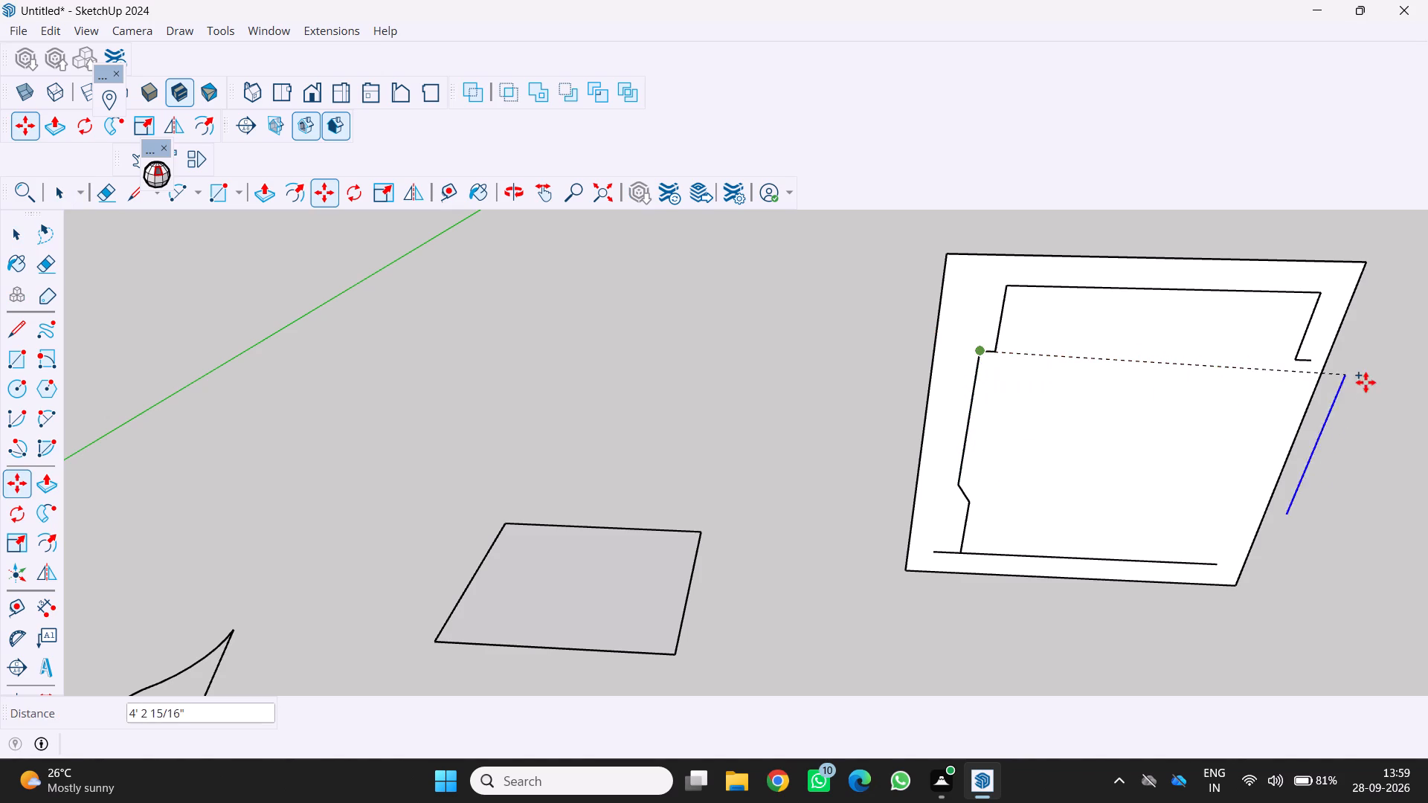
left_click(1310, 361)
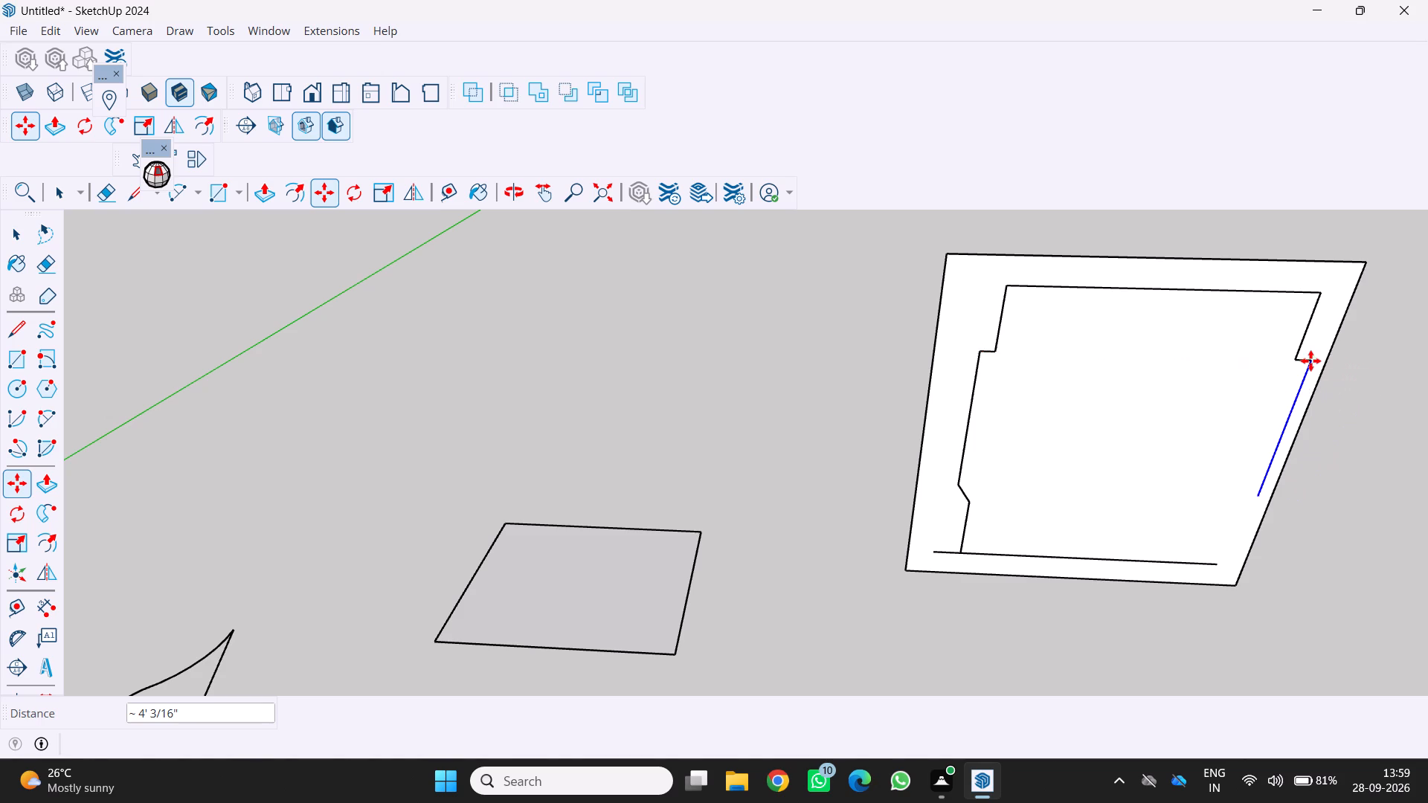
middle_click_drag(1311, 459, 1324, 420)
scroll(1294, 462, "up", 1)
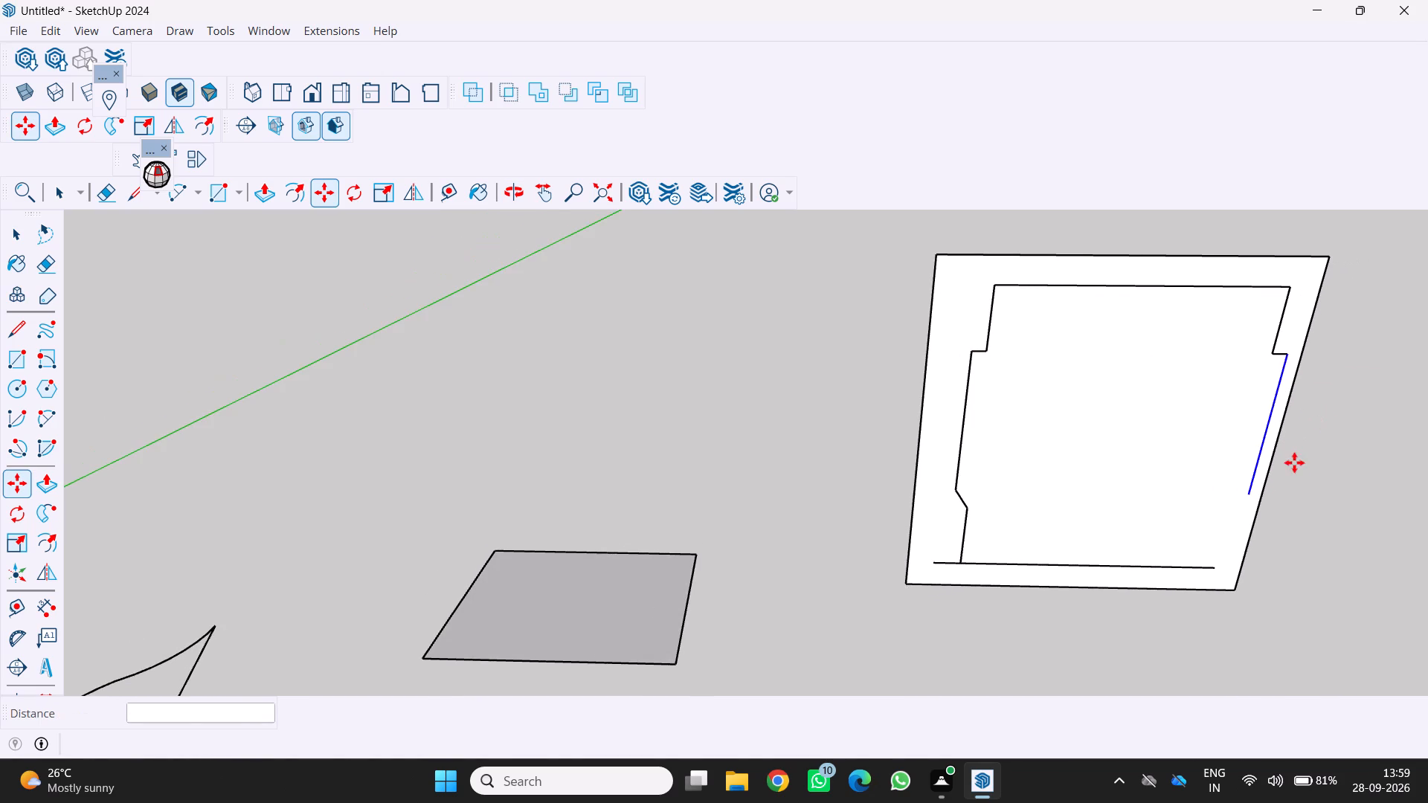
scroll(1244, 520, "up", 2)
key("space")
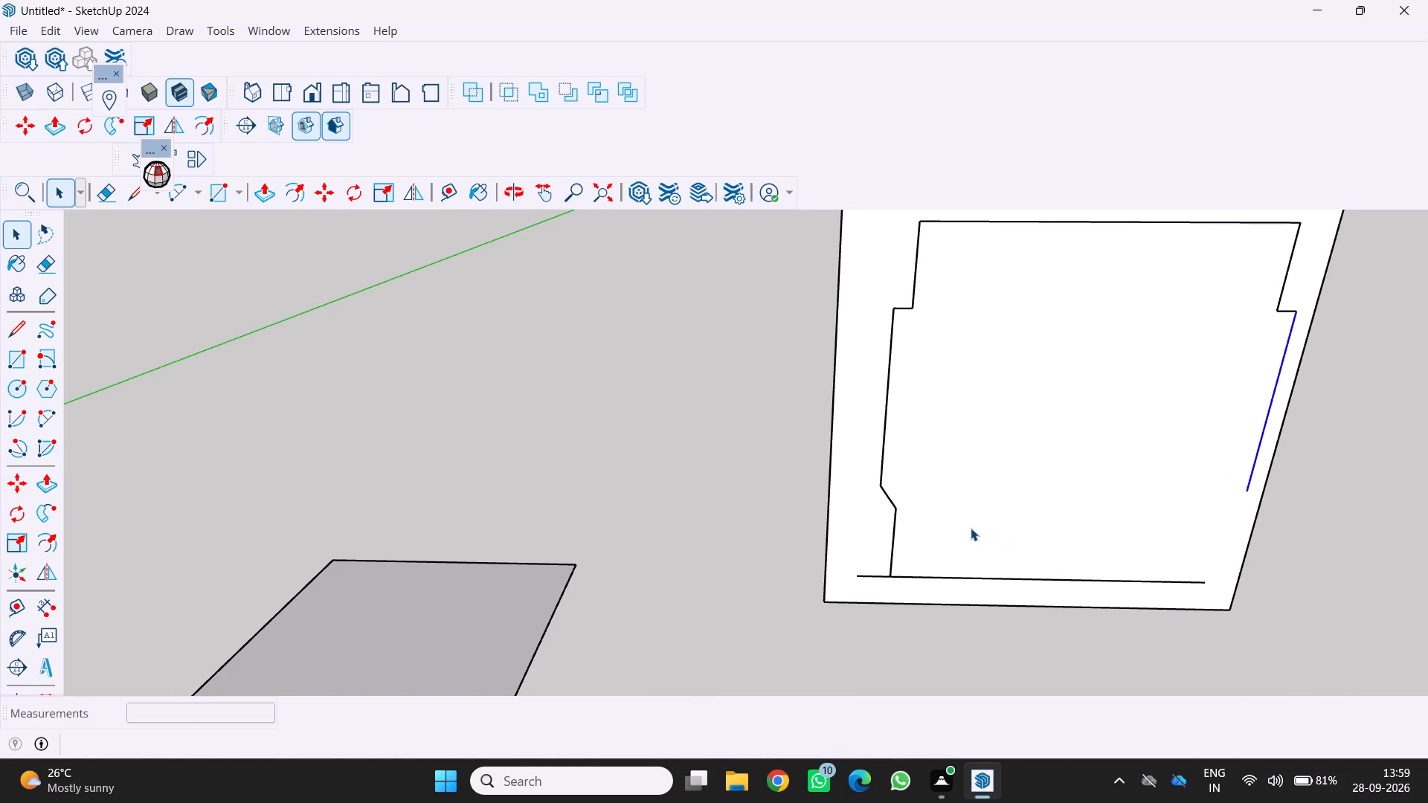
Copy the profile's short slanted line about 4' 3/16" across to the lower end of the copied middle line.
left_click(886, 494)
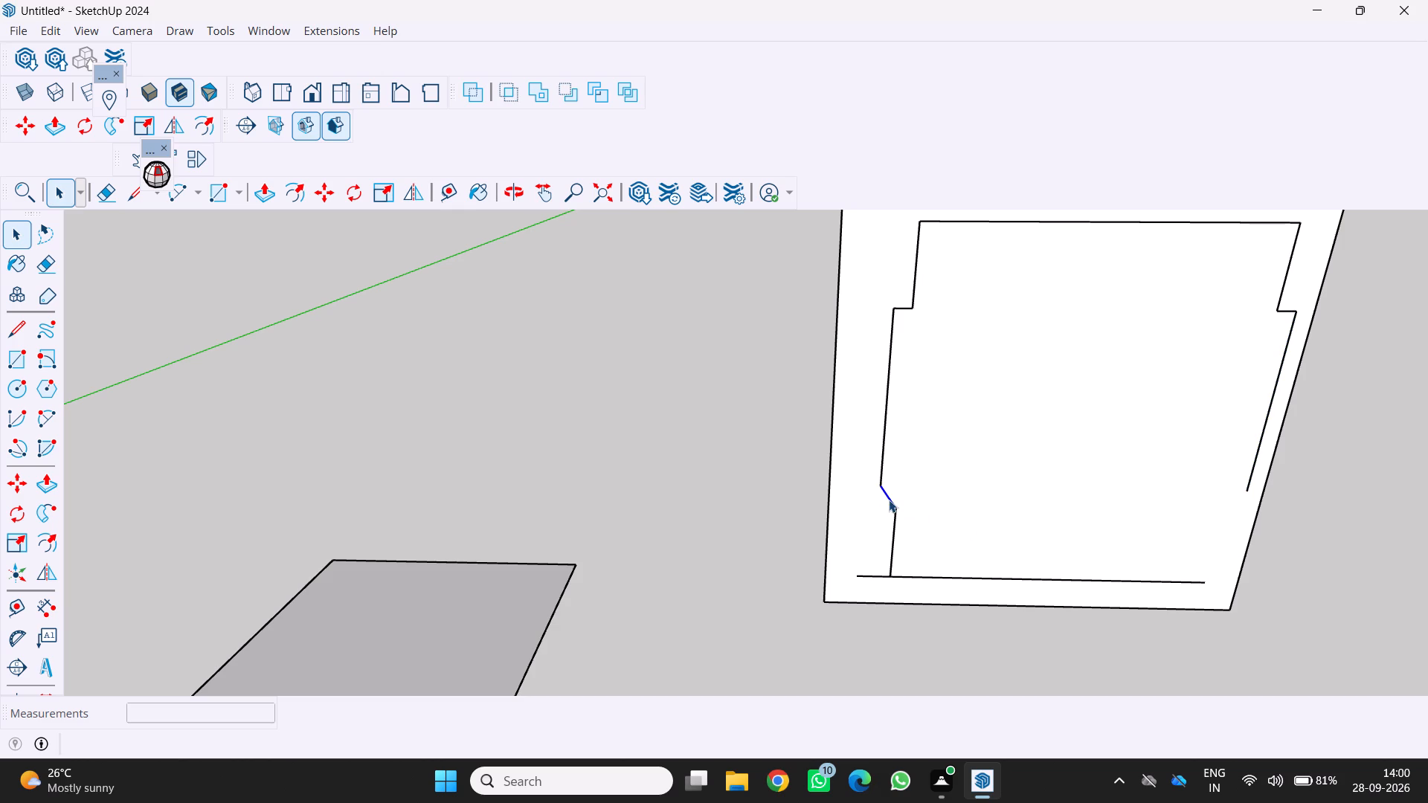
left_click(889, 500)
key("m")
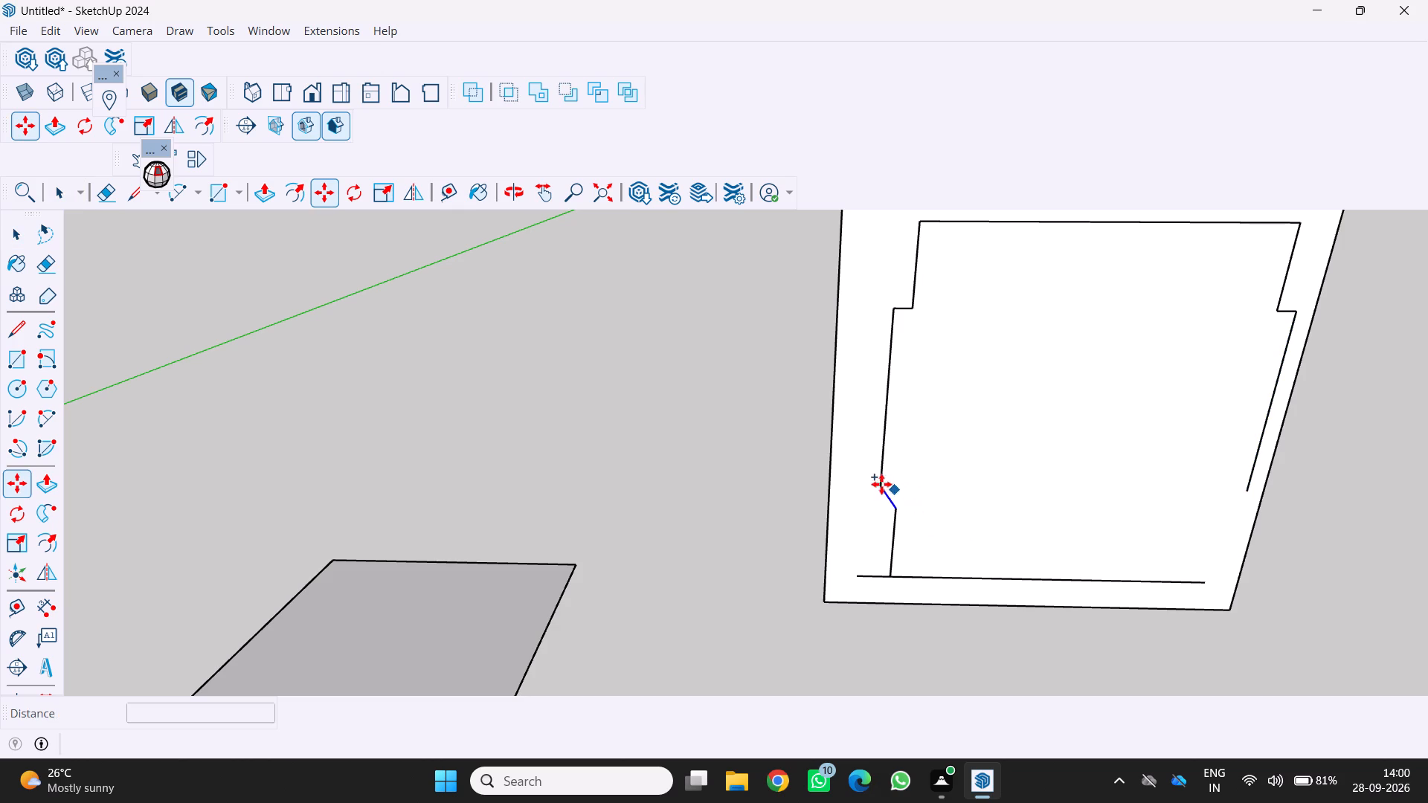
left_click(886, 490)
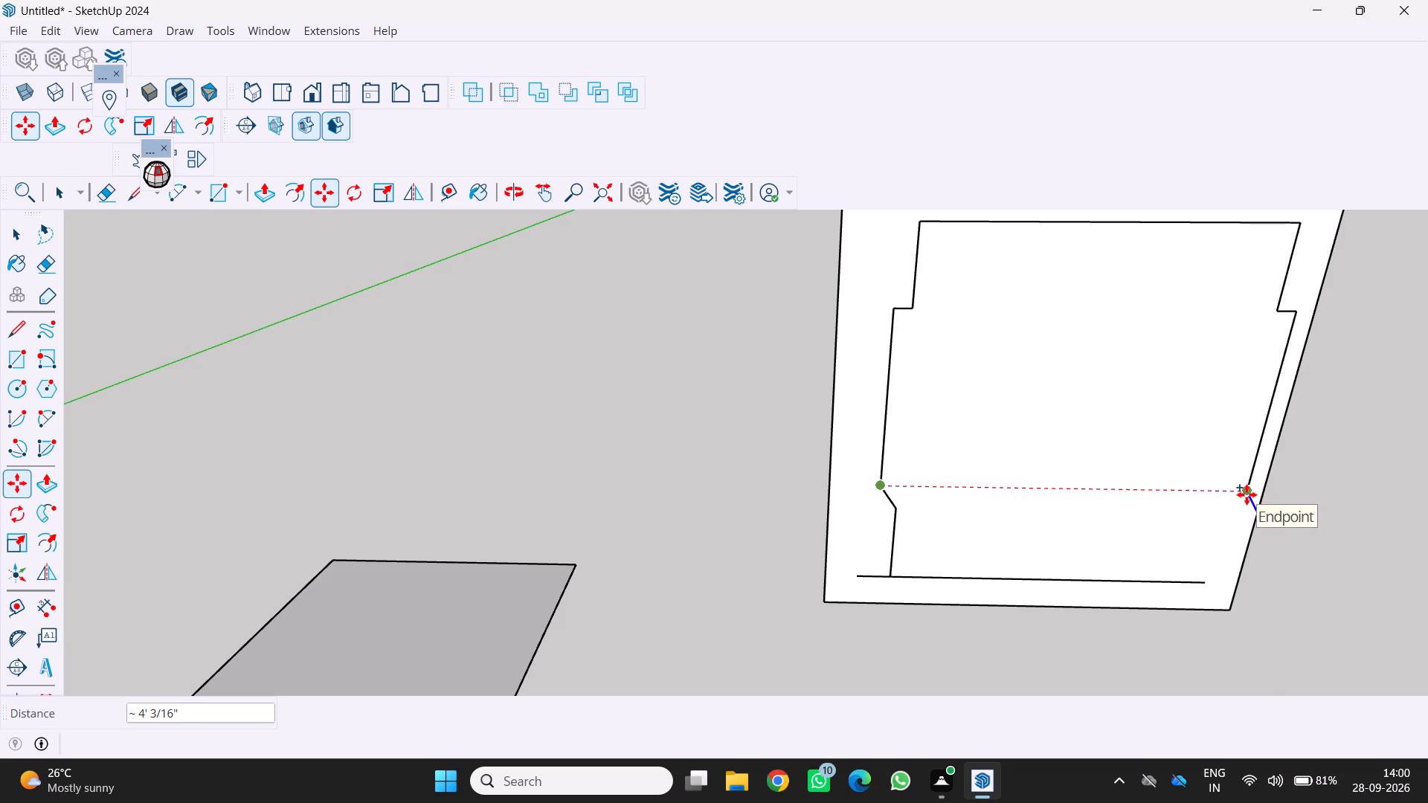
left_click(1247, 494)
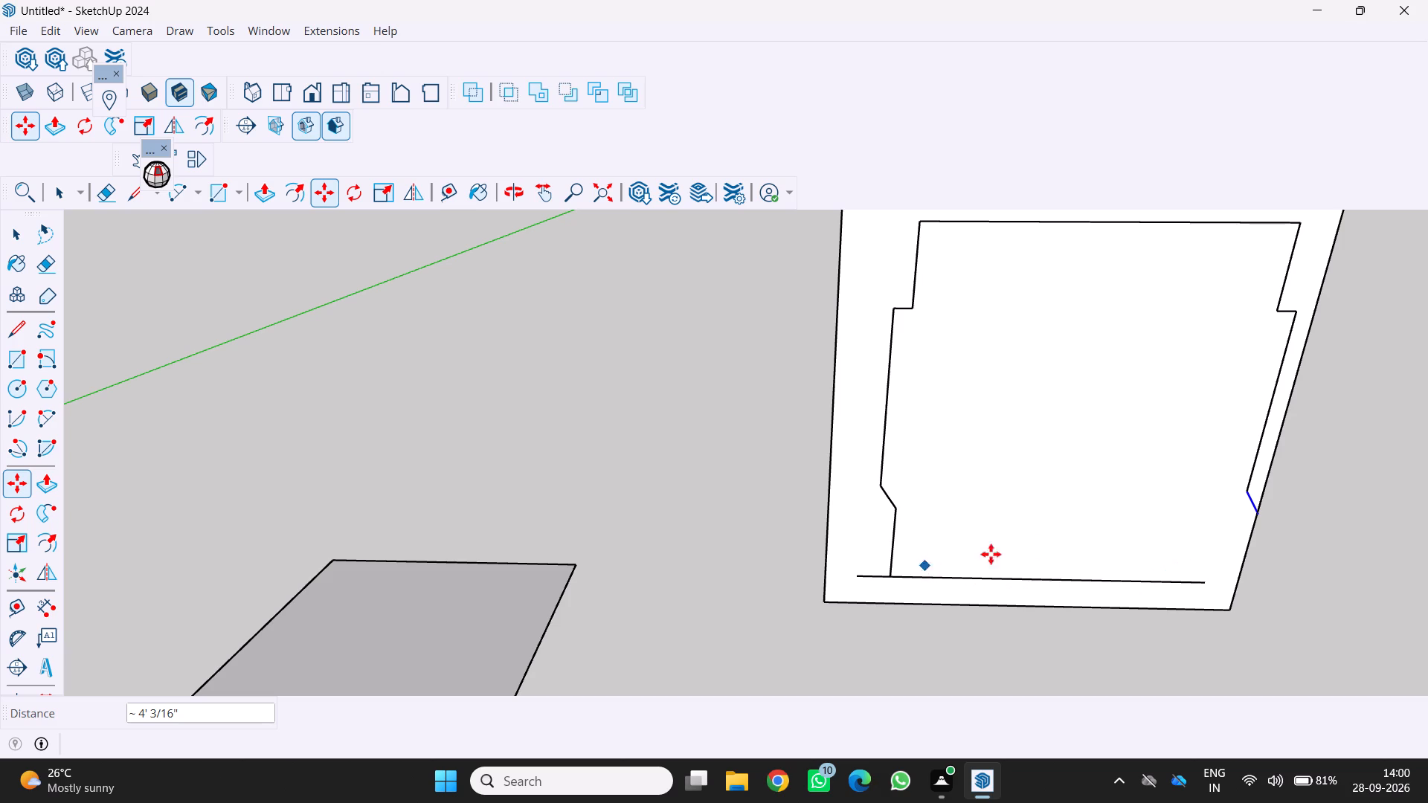
left_click(826, 575)
key("space")
Copy the stepped profile's lowest upright line about 3' 7 5/8" across to the opposite end of the bottom inner edge.
left_click(892, 554)
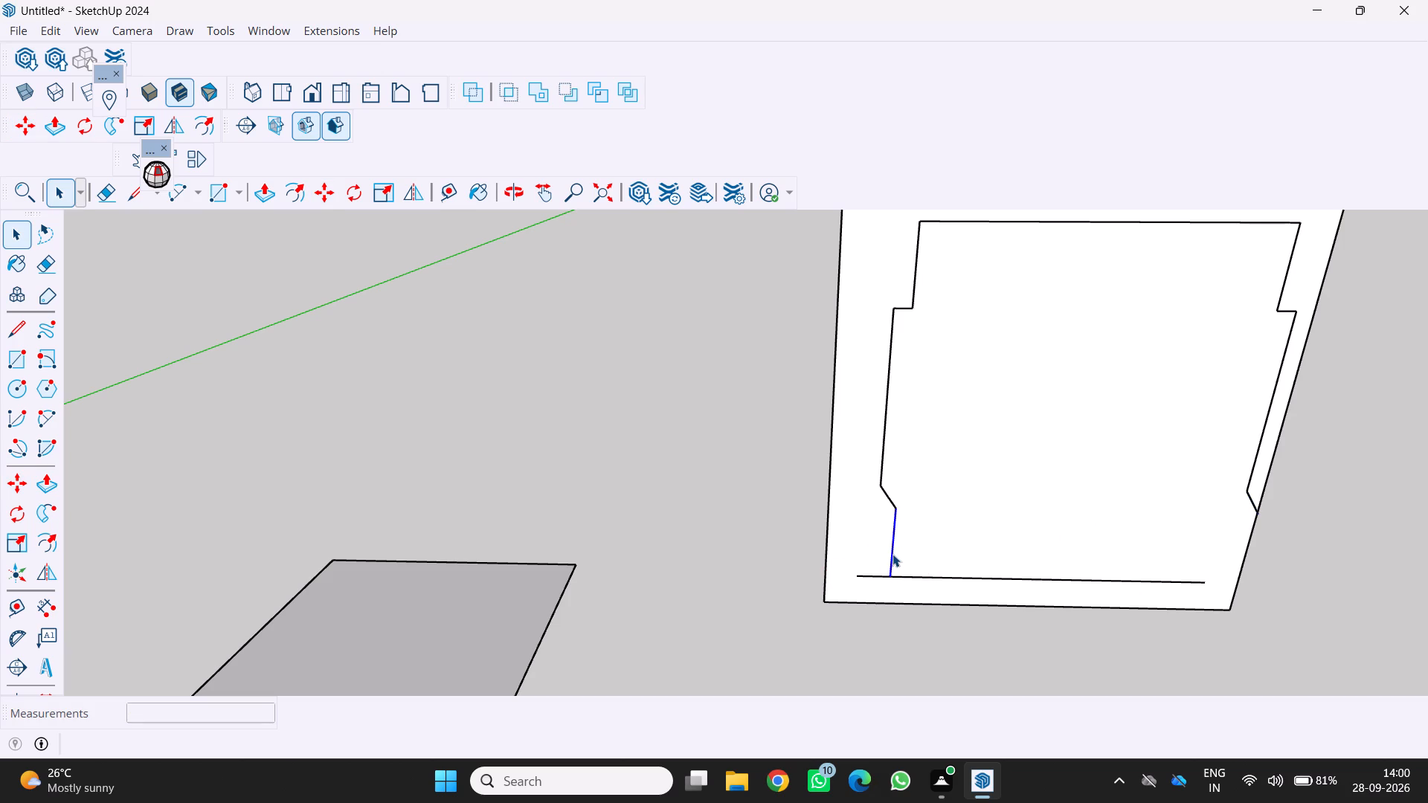
key("m")
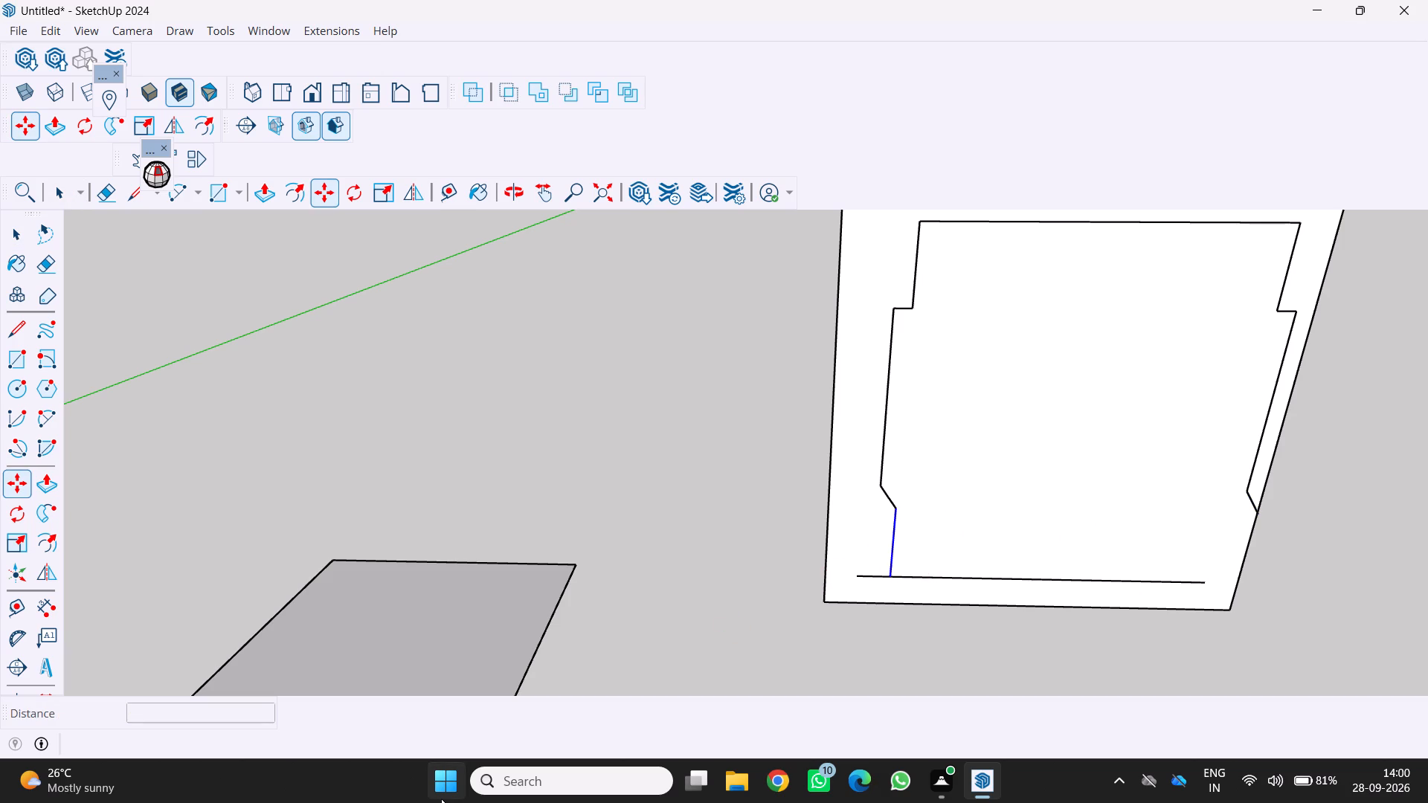
left_click(888, 577)
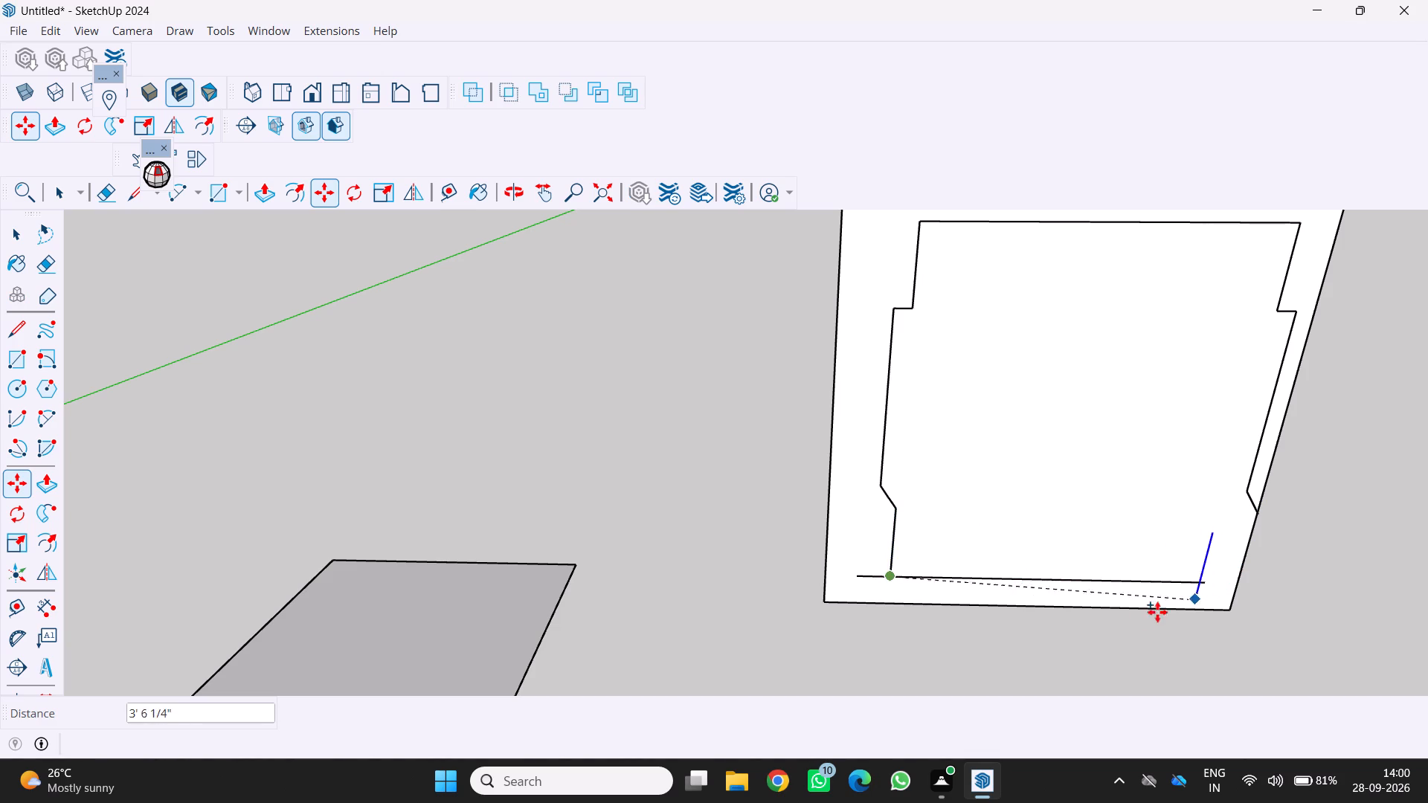
left_click(1205, 583)
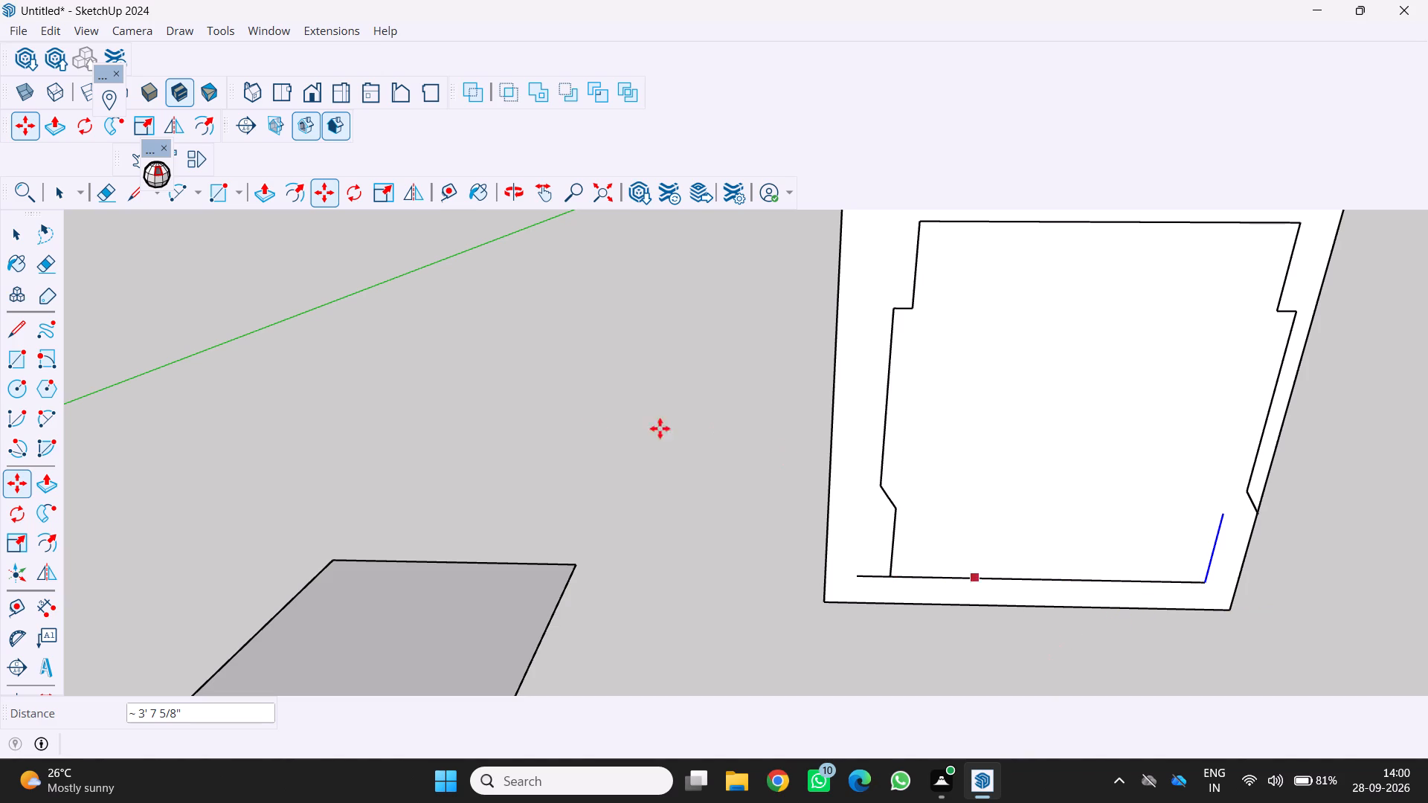
Draw a slanted line about 4 1/16" long from the upper end of the copied lowest line to the lower end of the copied middle line.
left_click(11, 326)
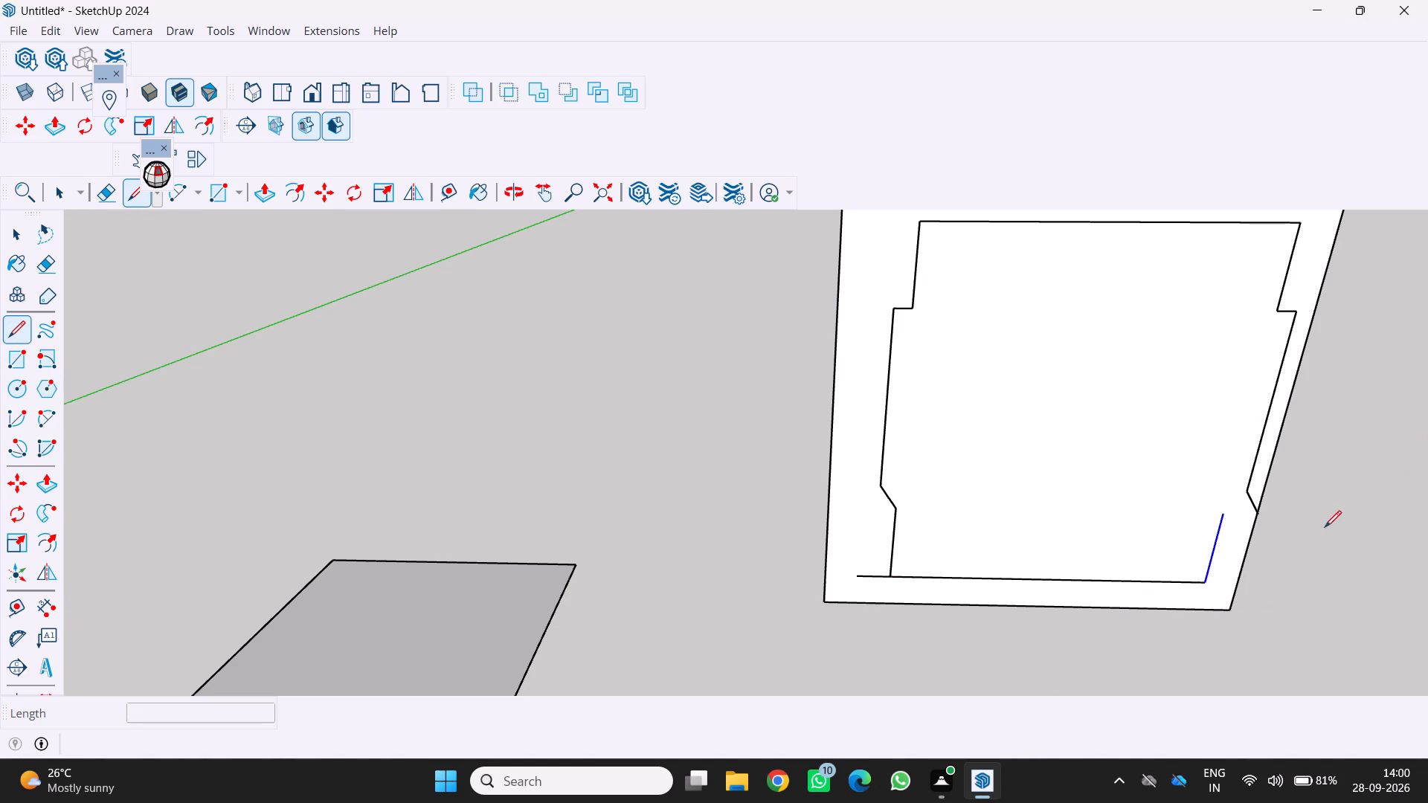
left_click(1224, 517)
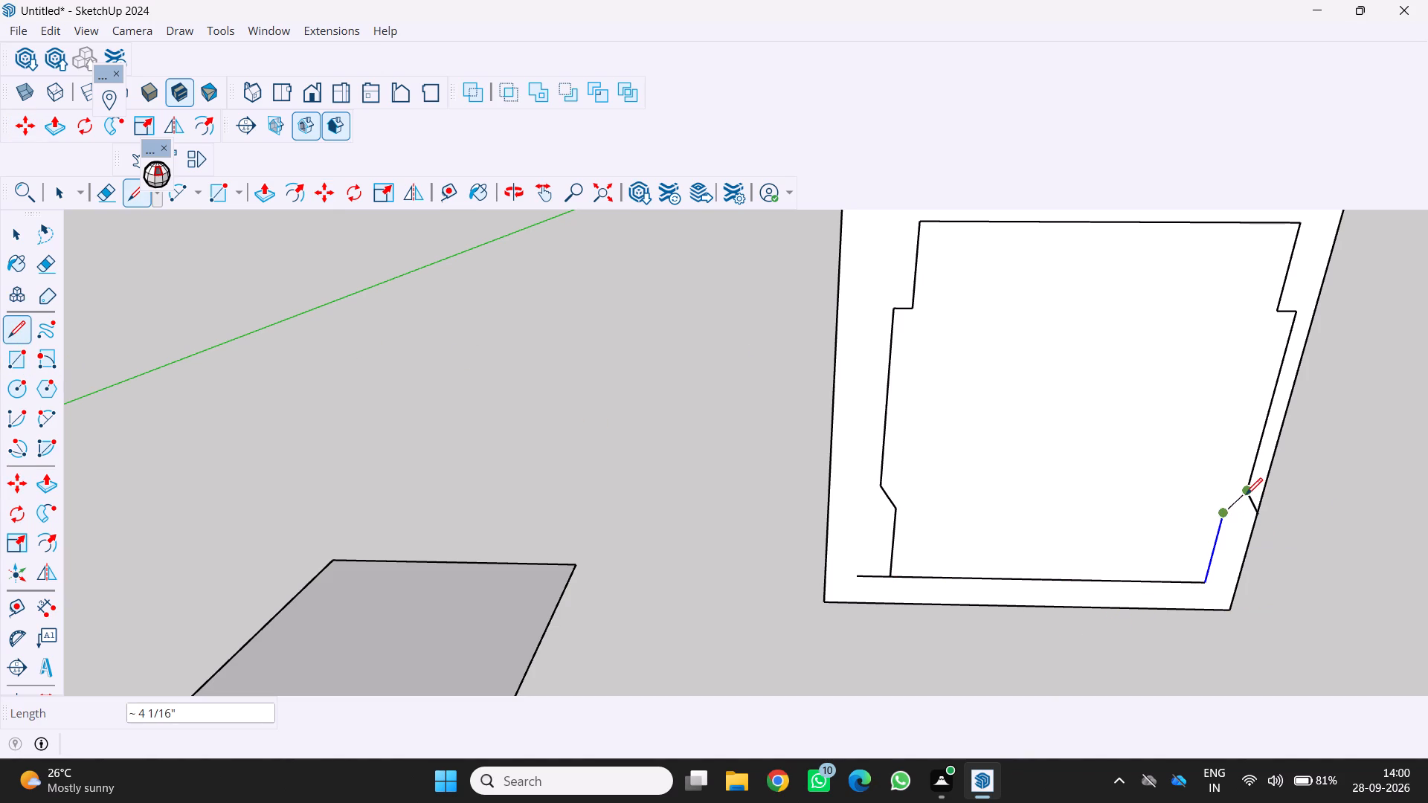
left_click(1245, 494)
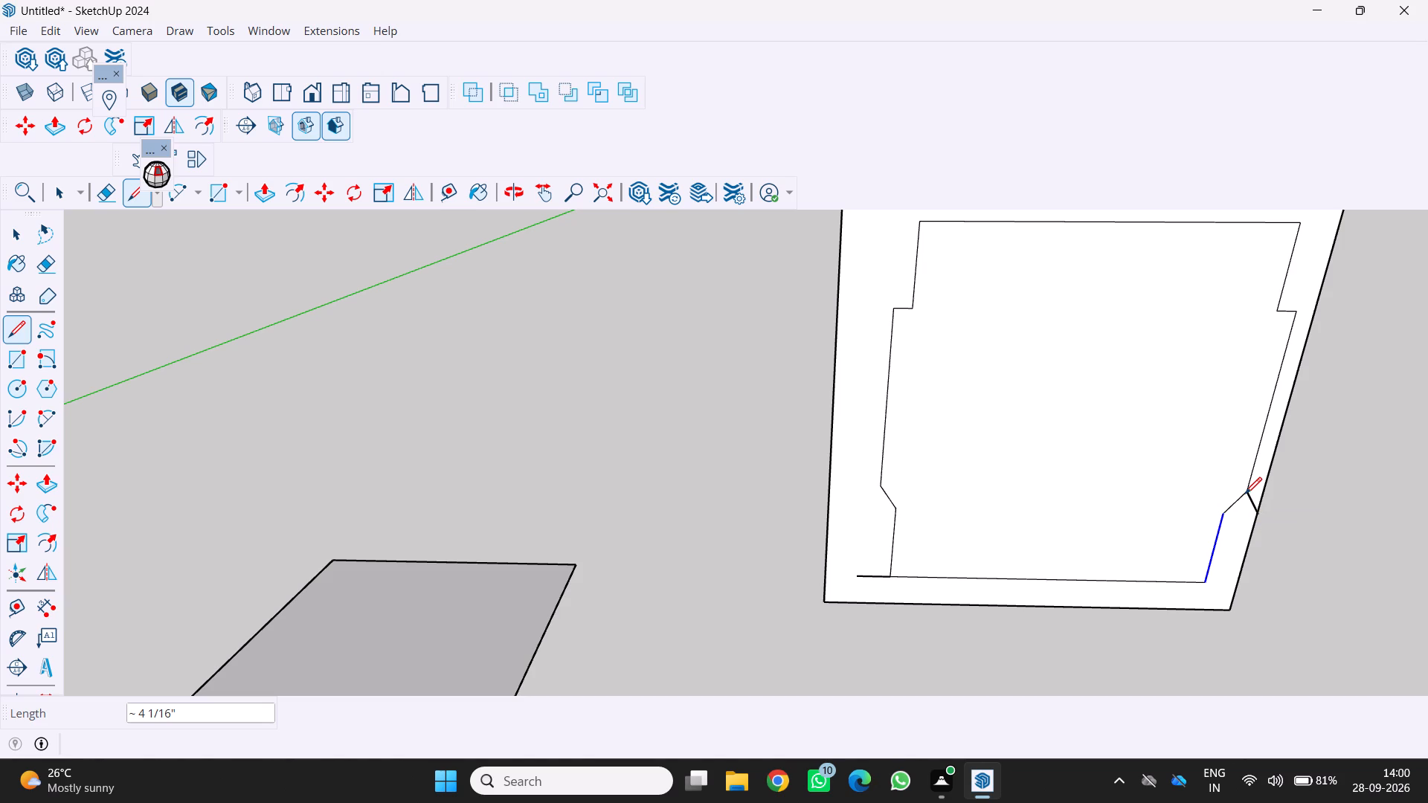
Erase the stray copied slanted line running from the mirrored profile's lower corner to the panel's outer edge.
key("space")
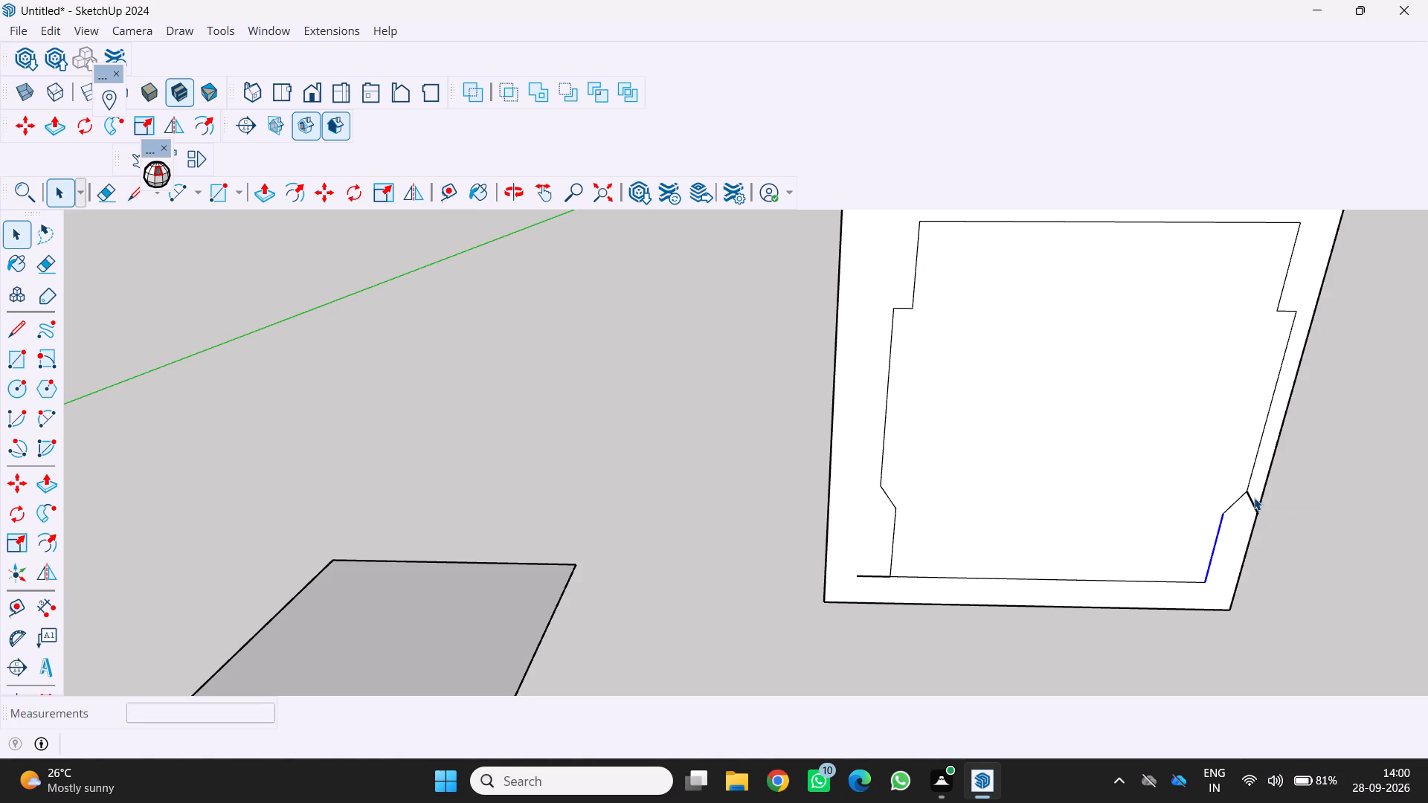
left_click(1254, 497)
left_click(1253, 498)
left_click(1252, 499)
key("Print")
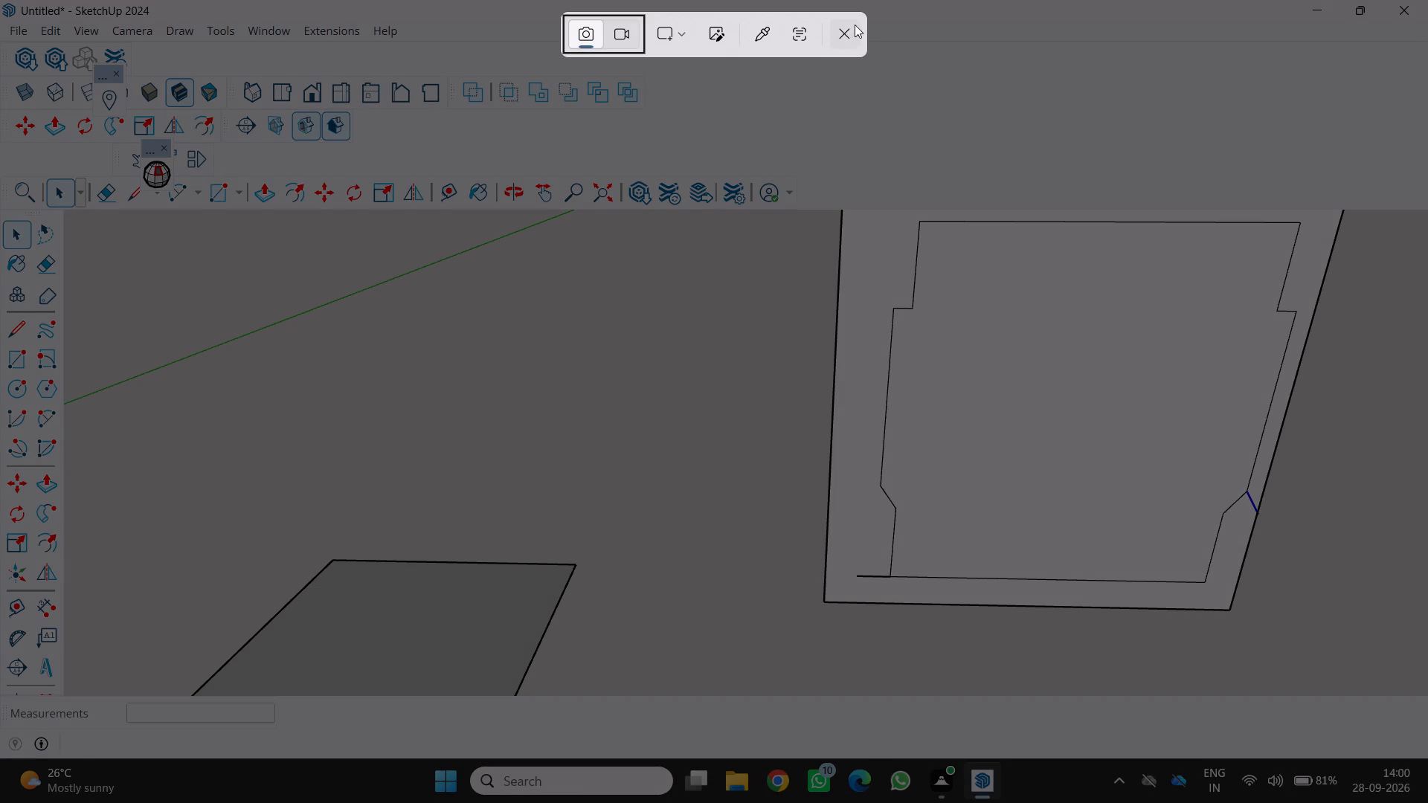
left_click(849, 29)
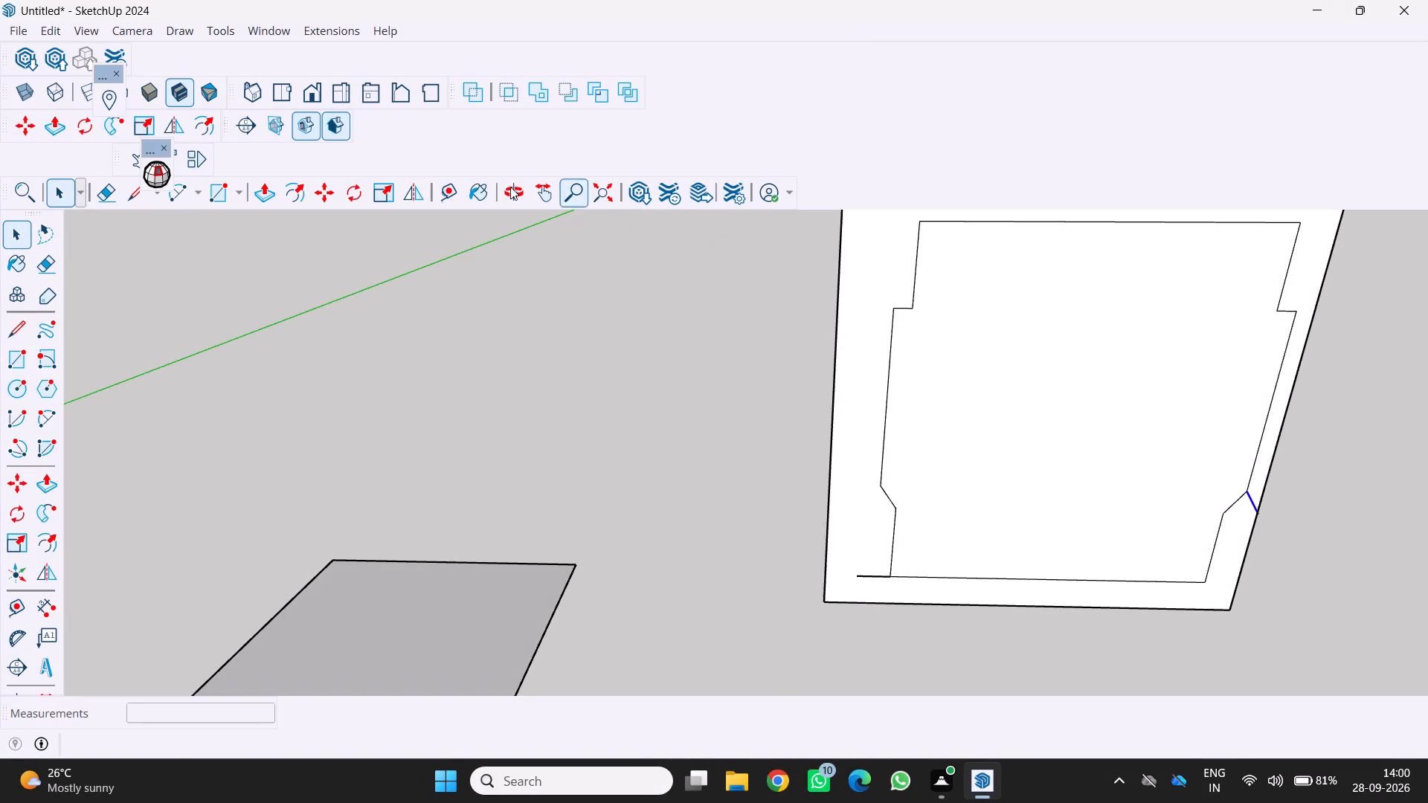
left_click(105, 198)
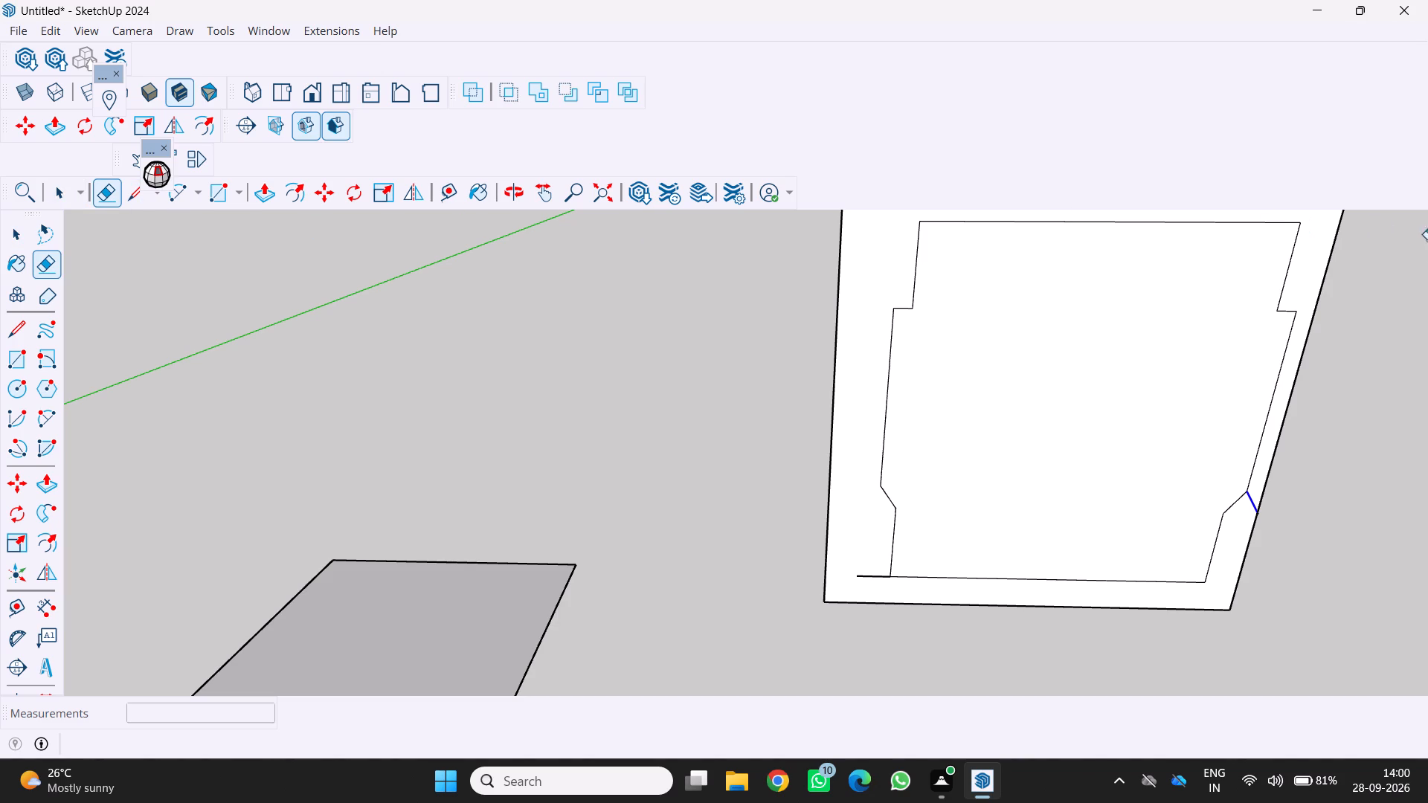
scroll(1265, 506, "up", 14)
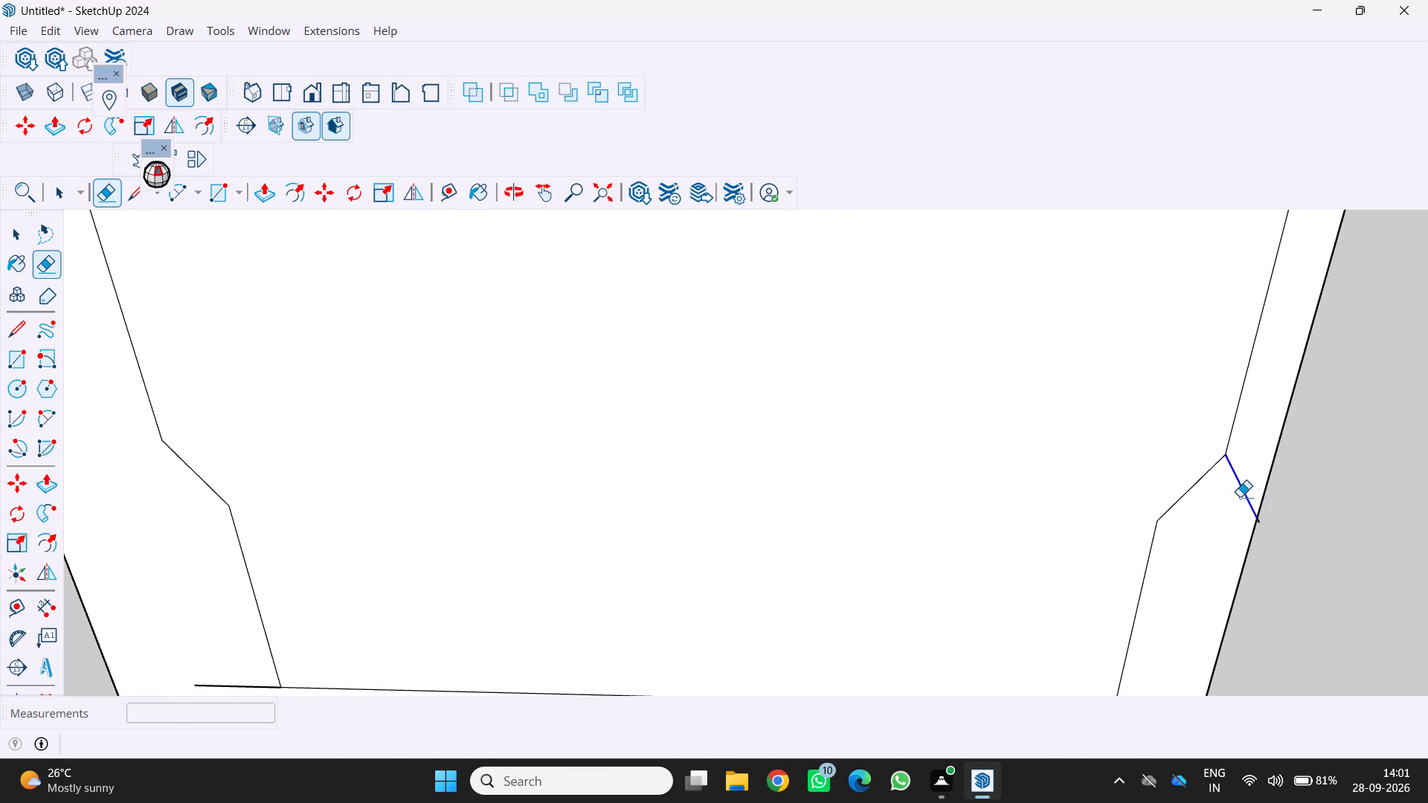
left_click(1248, 491)
left_click(1248, 491)
left_click(1247, 500)
scroll(1250, 508, "down", 19)
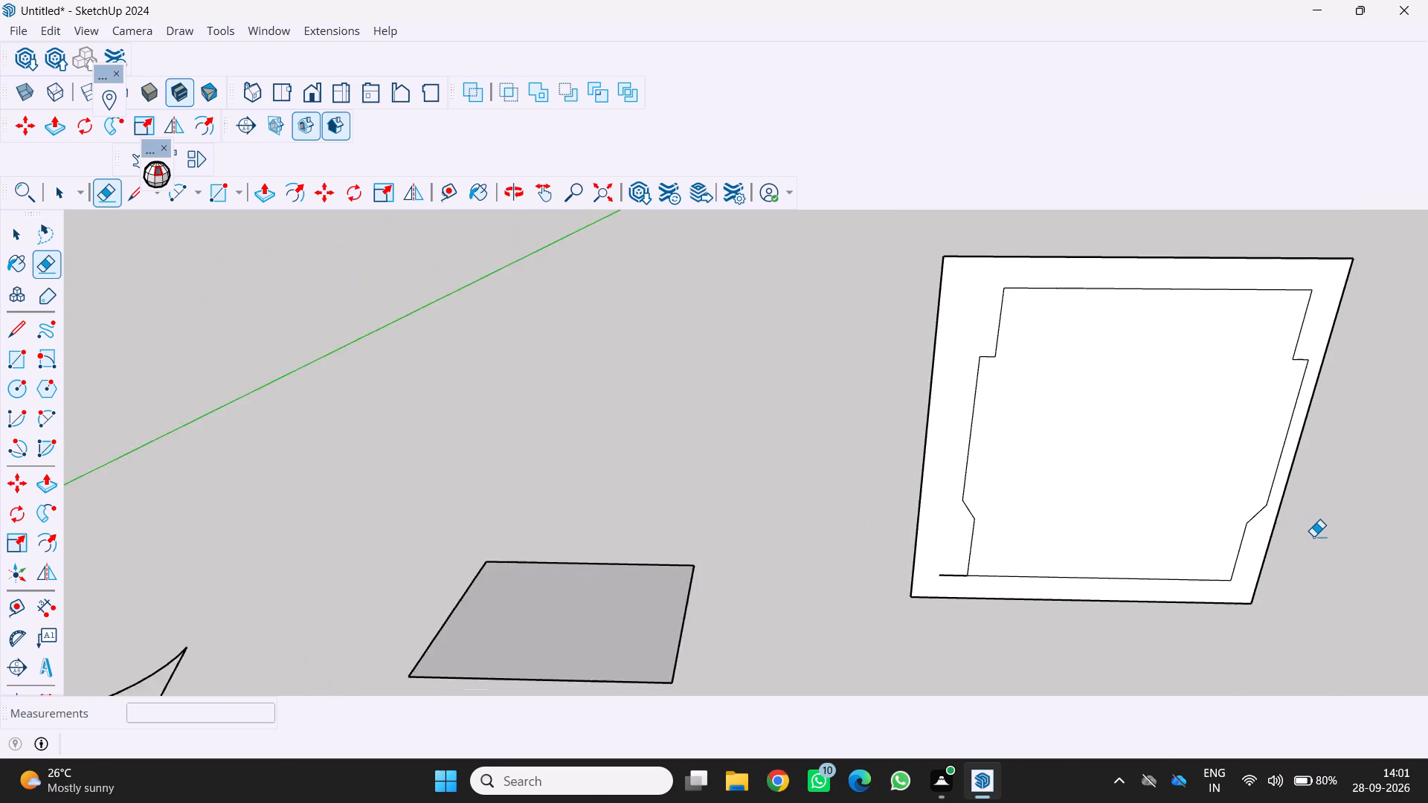
scroll(1313, 536, "down", 3)
key("space")
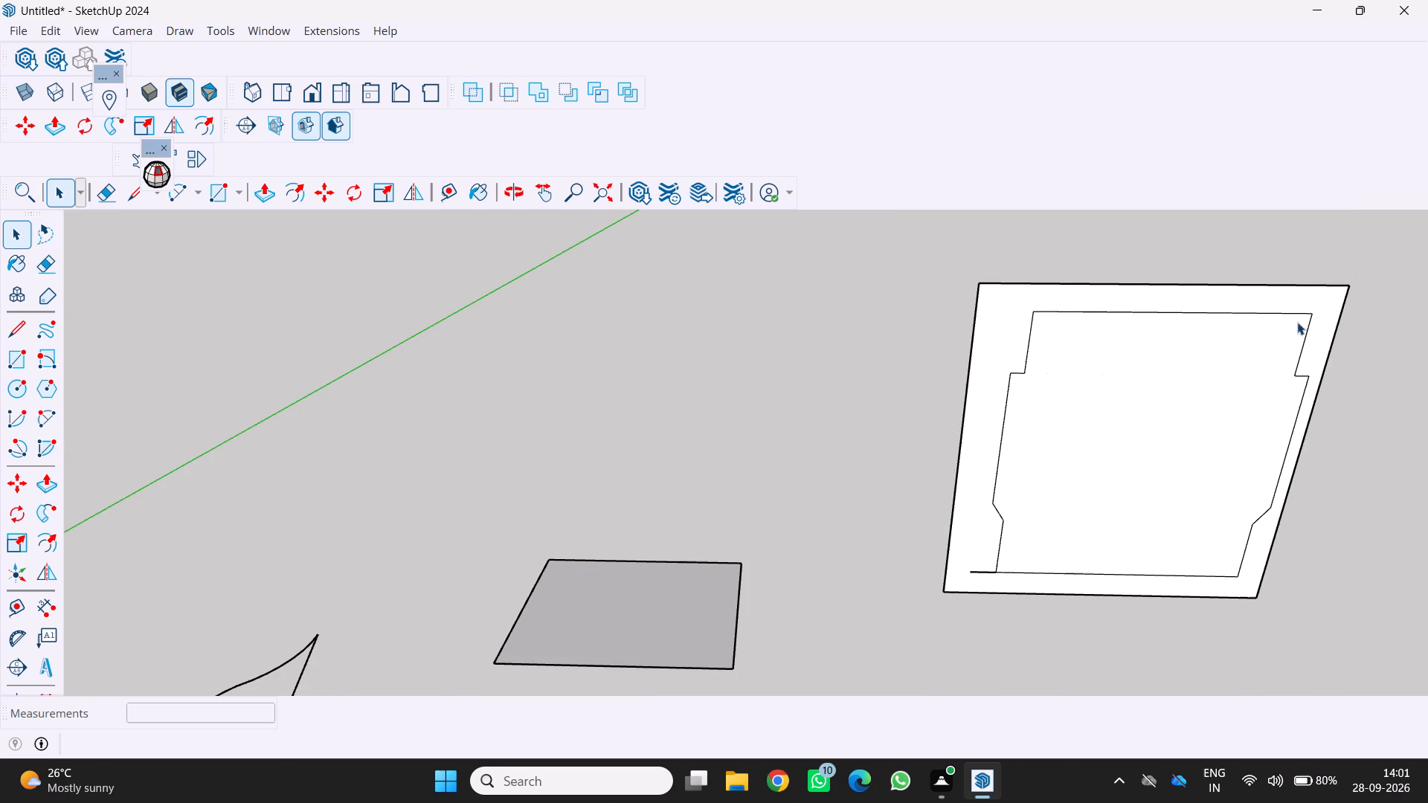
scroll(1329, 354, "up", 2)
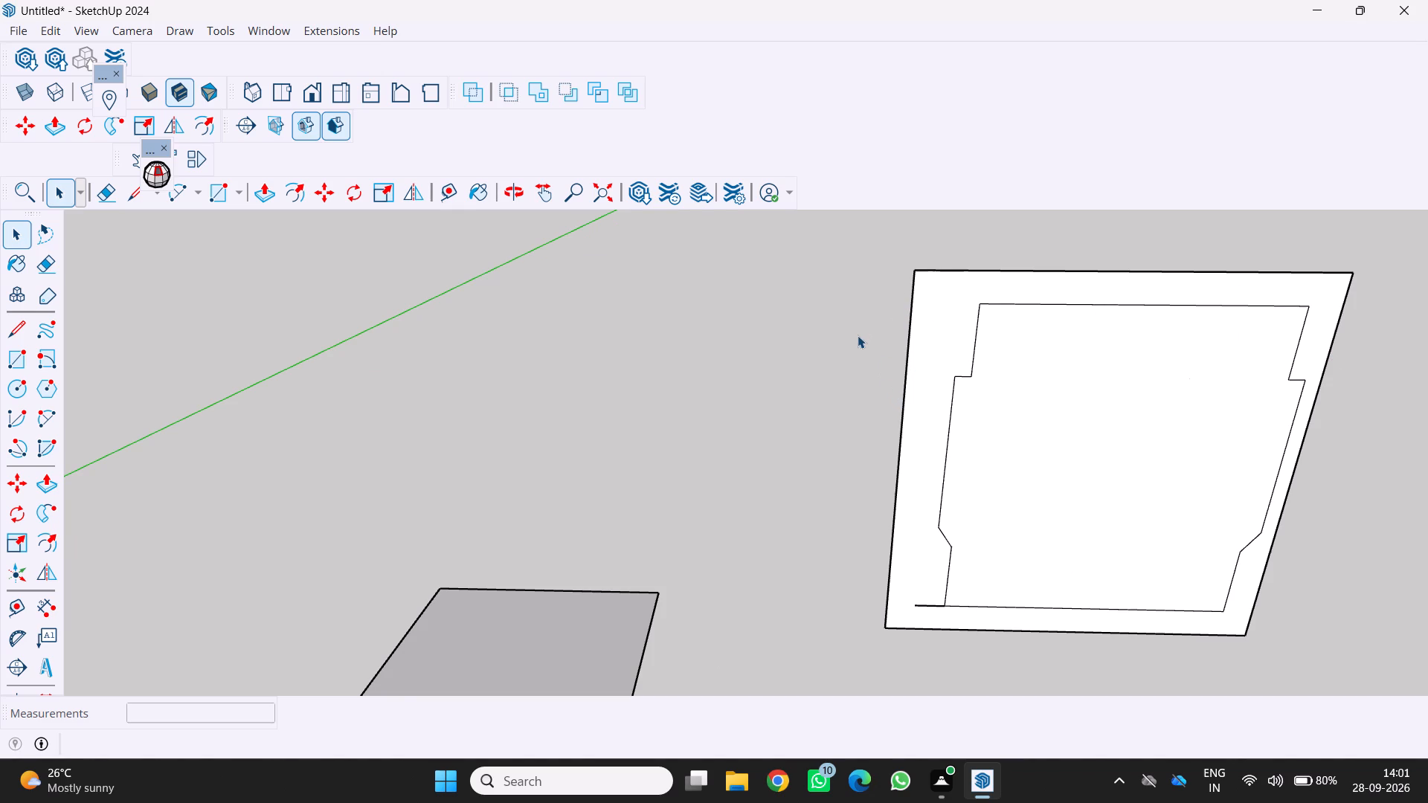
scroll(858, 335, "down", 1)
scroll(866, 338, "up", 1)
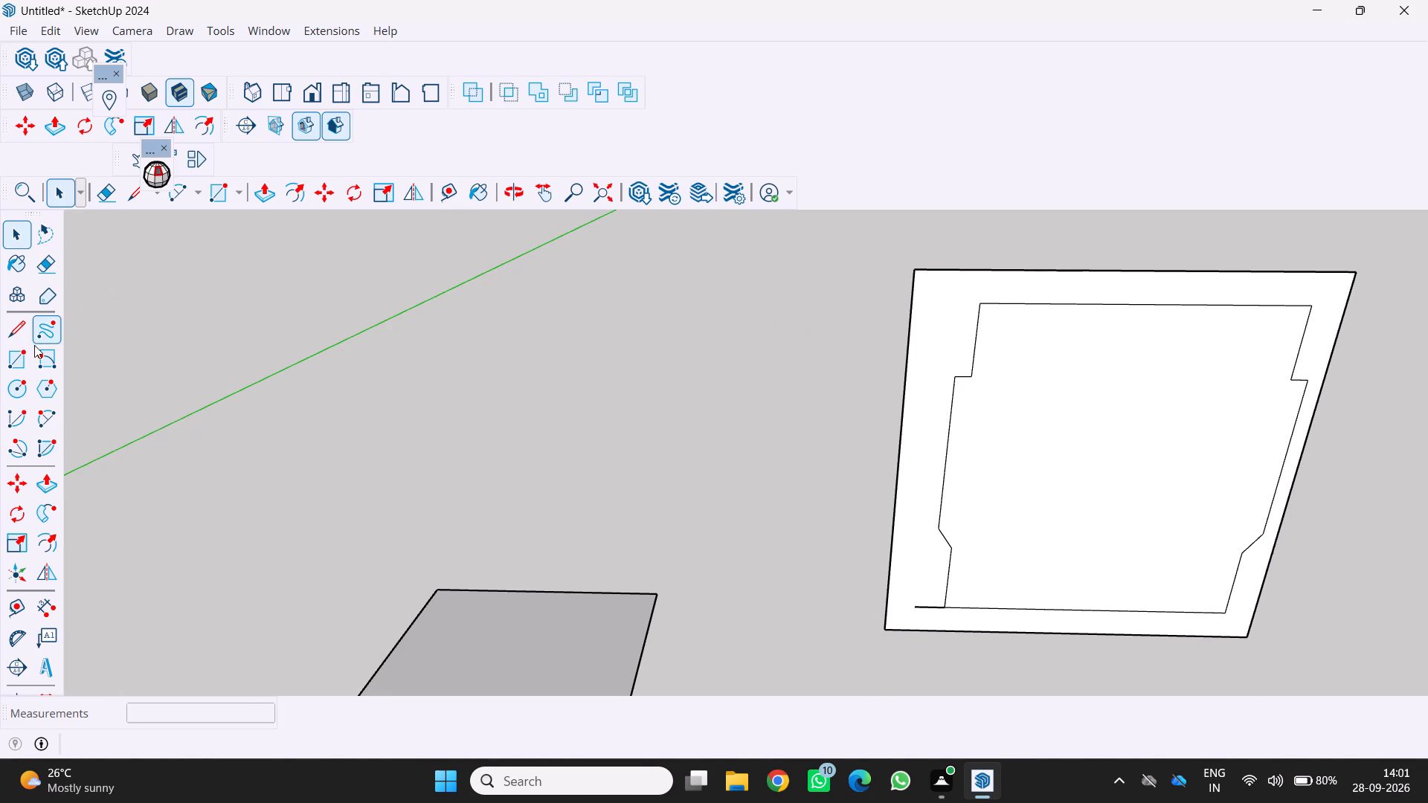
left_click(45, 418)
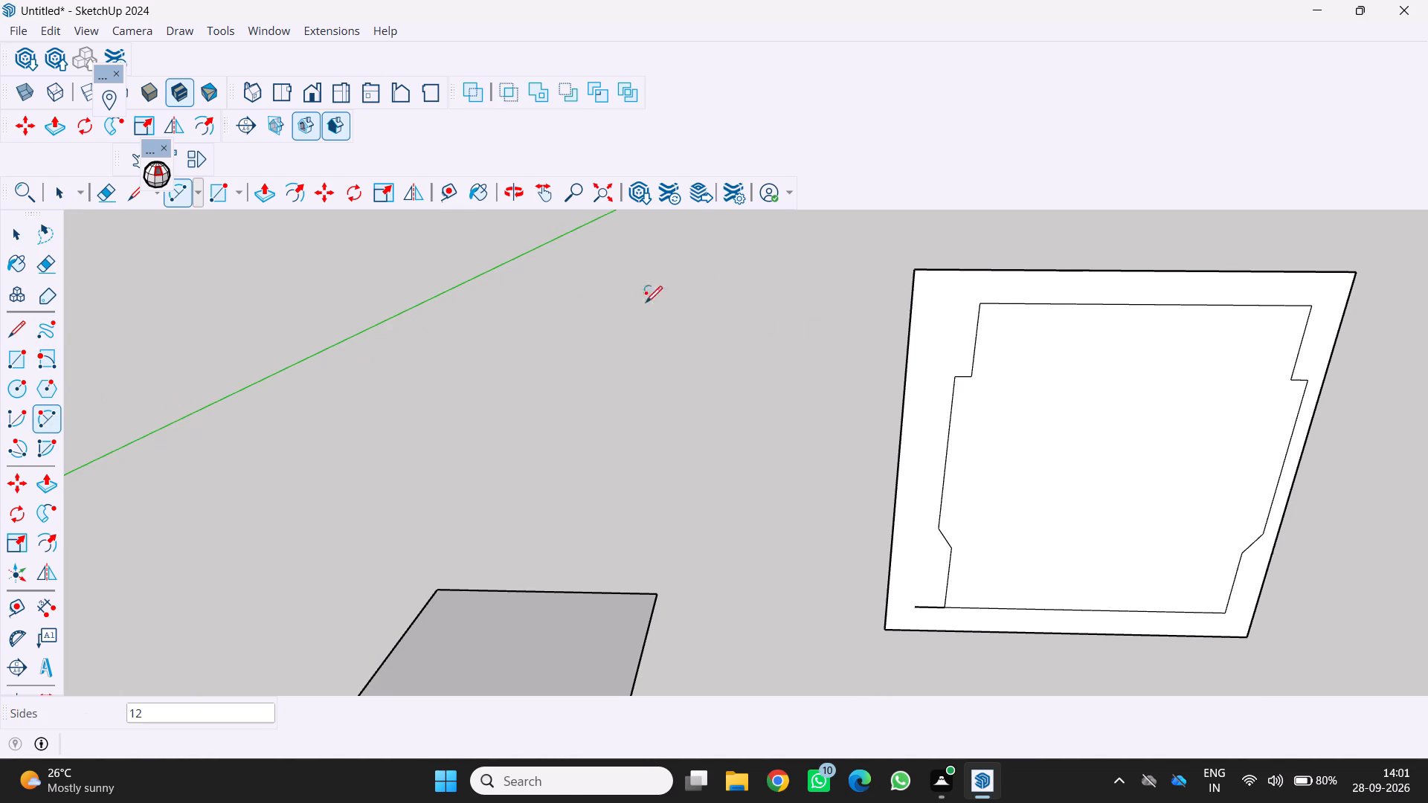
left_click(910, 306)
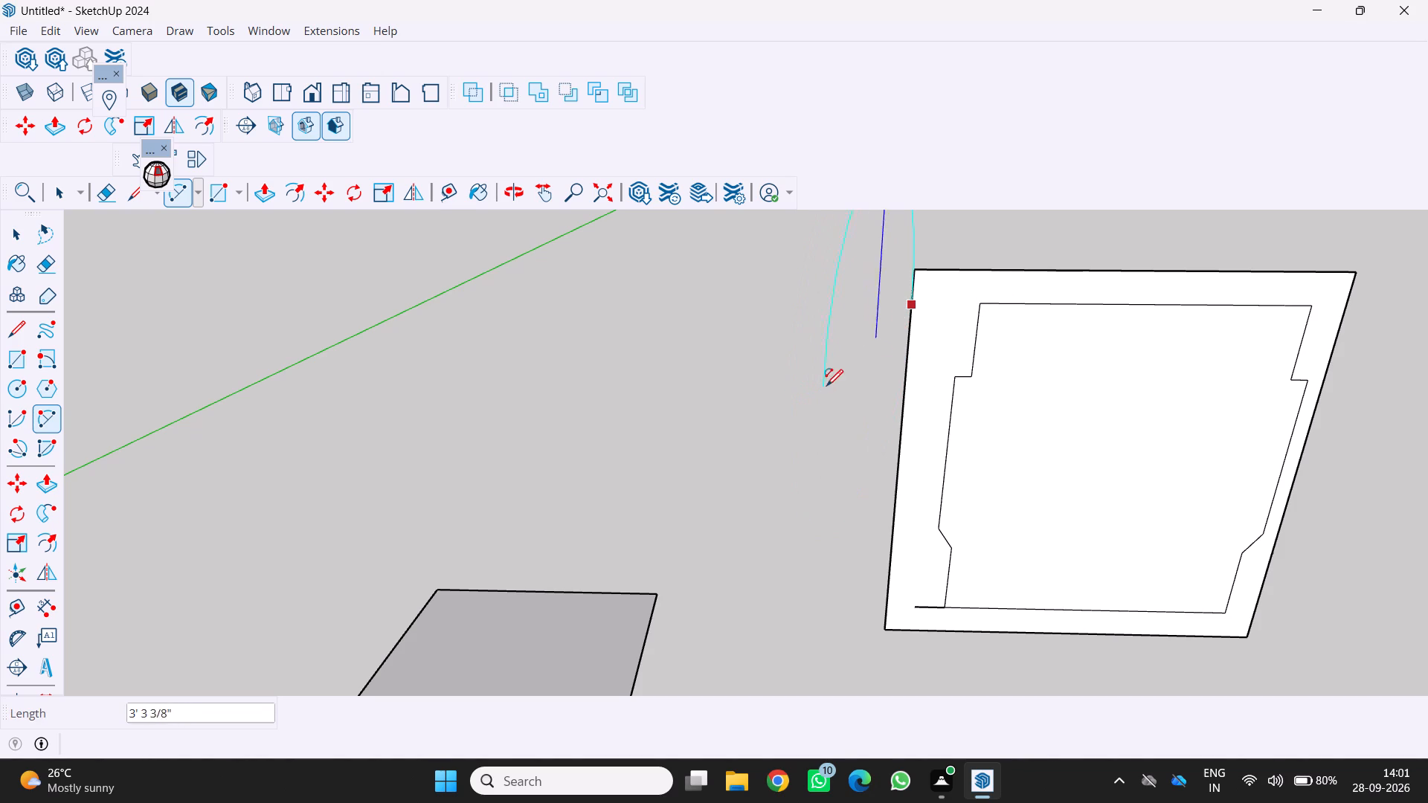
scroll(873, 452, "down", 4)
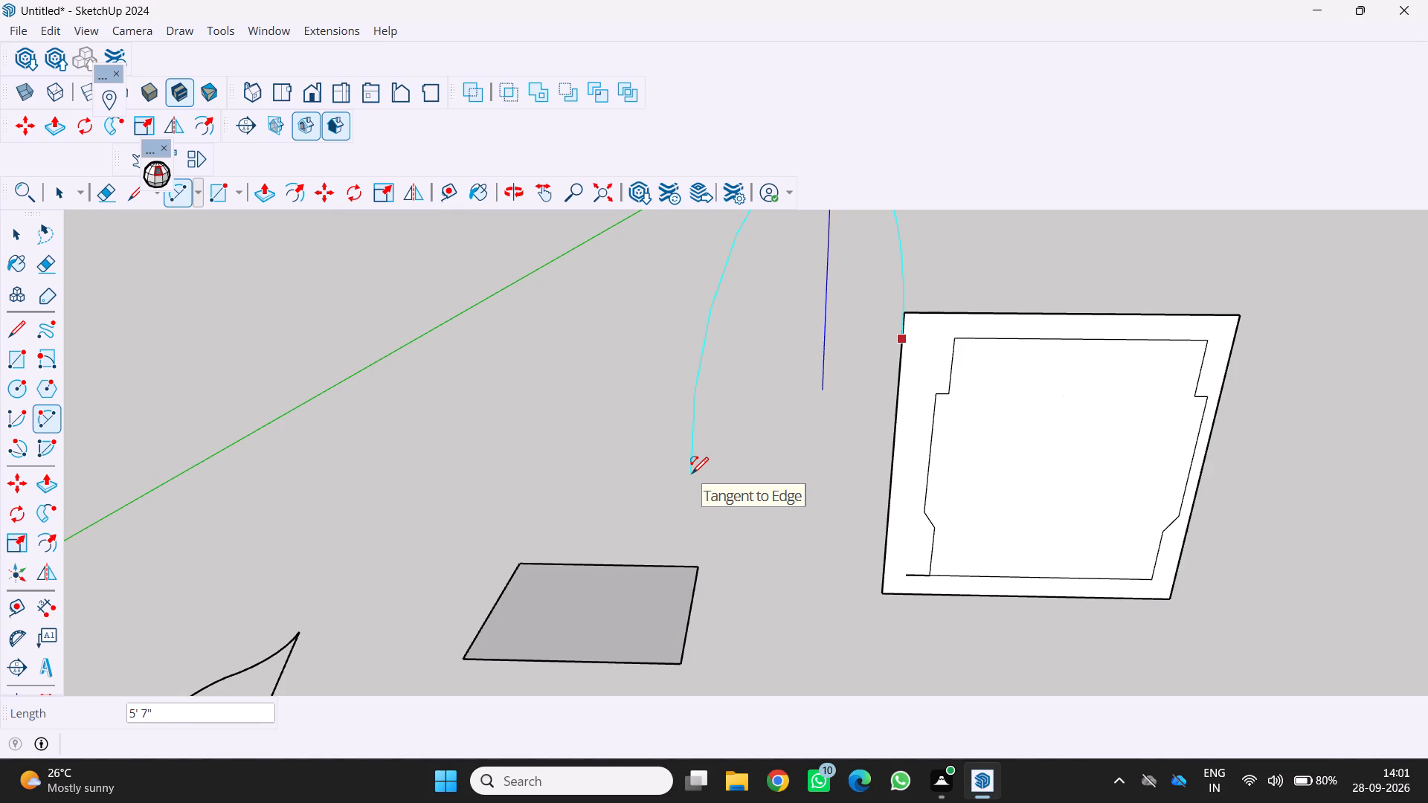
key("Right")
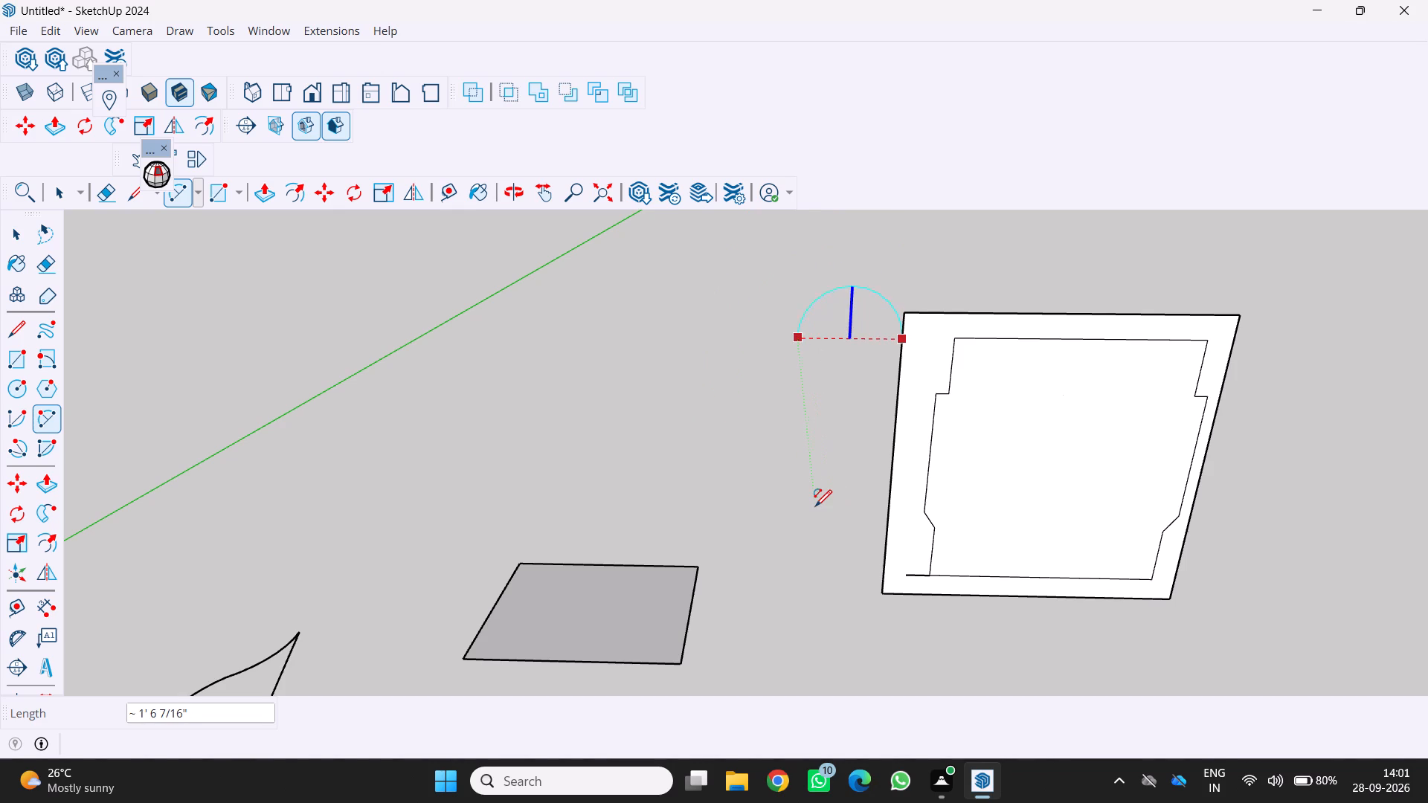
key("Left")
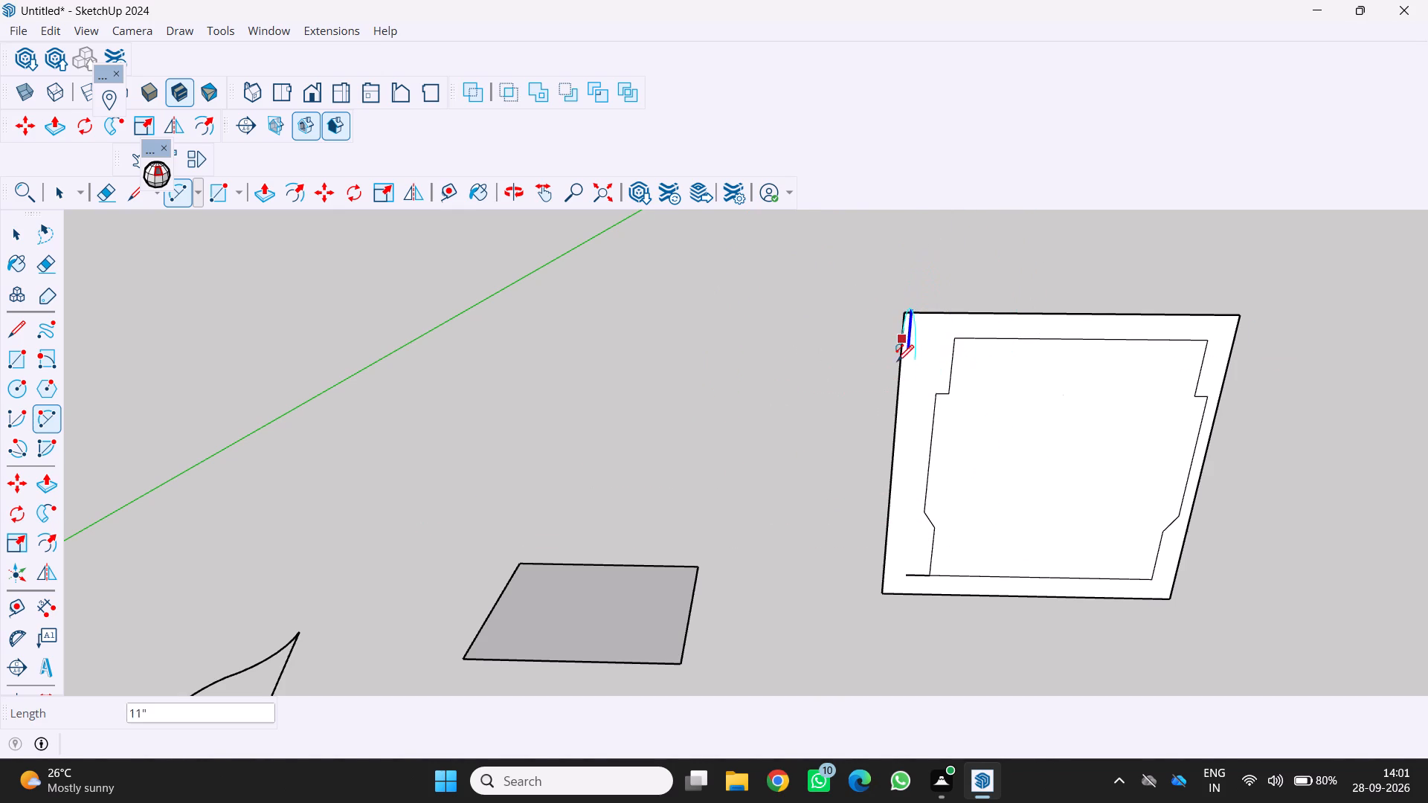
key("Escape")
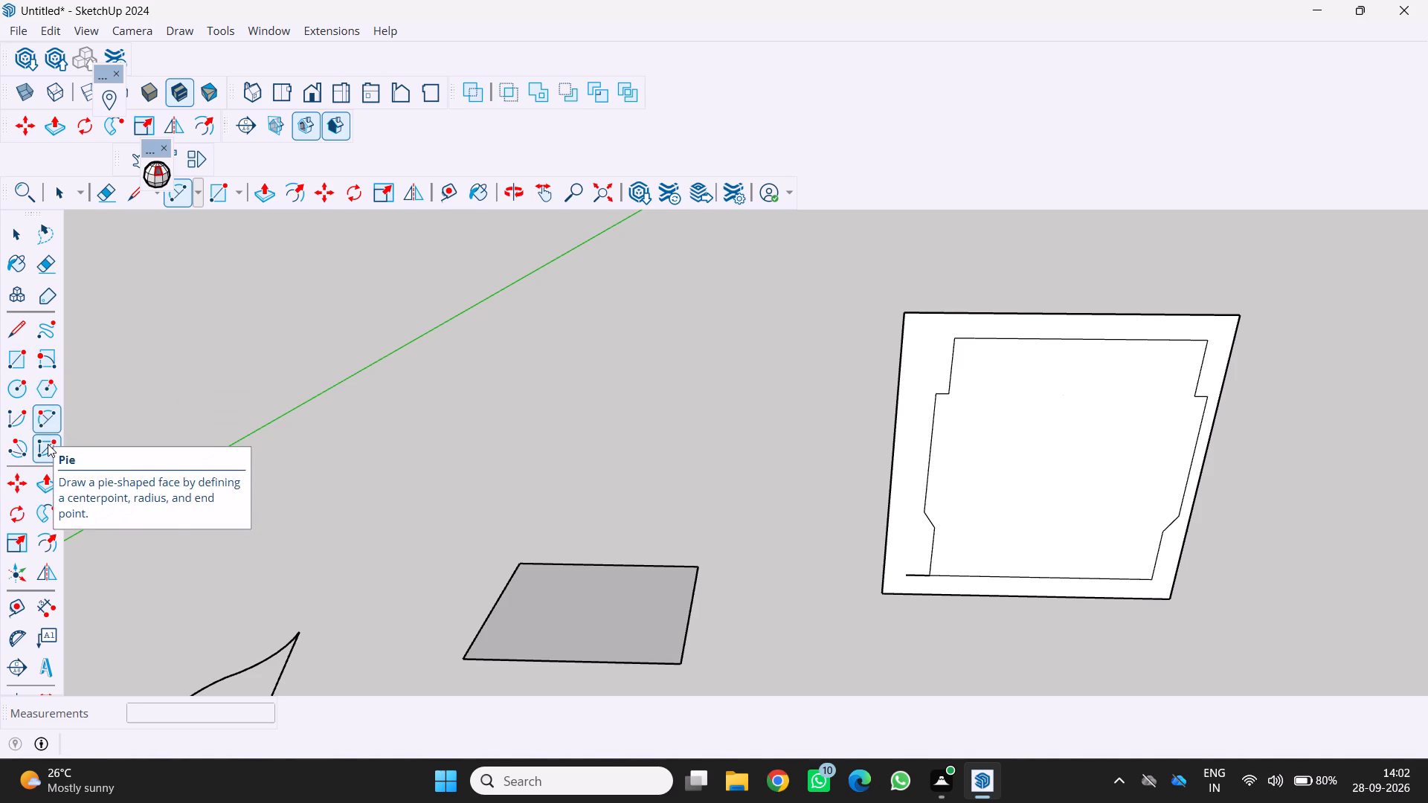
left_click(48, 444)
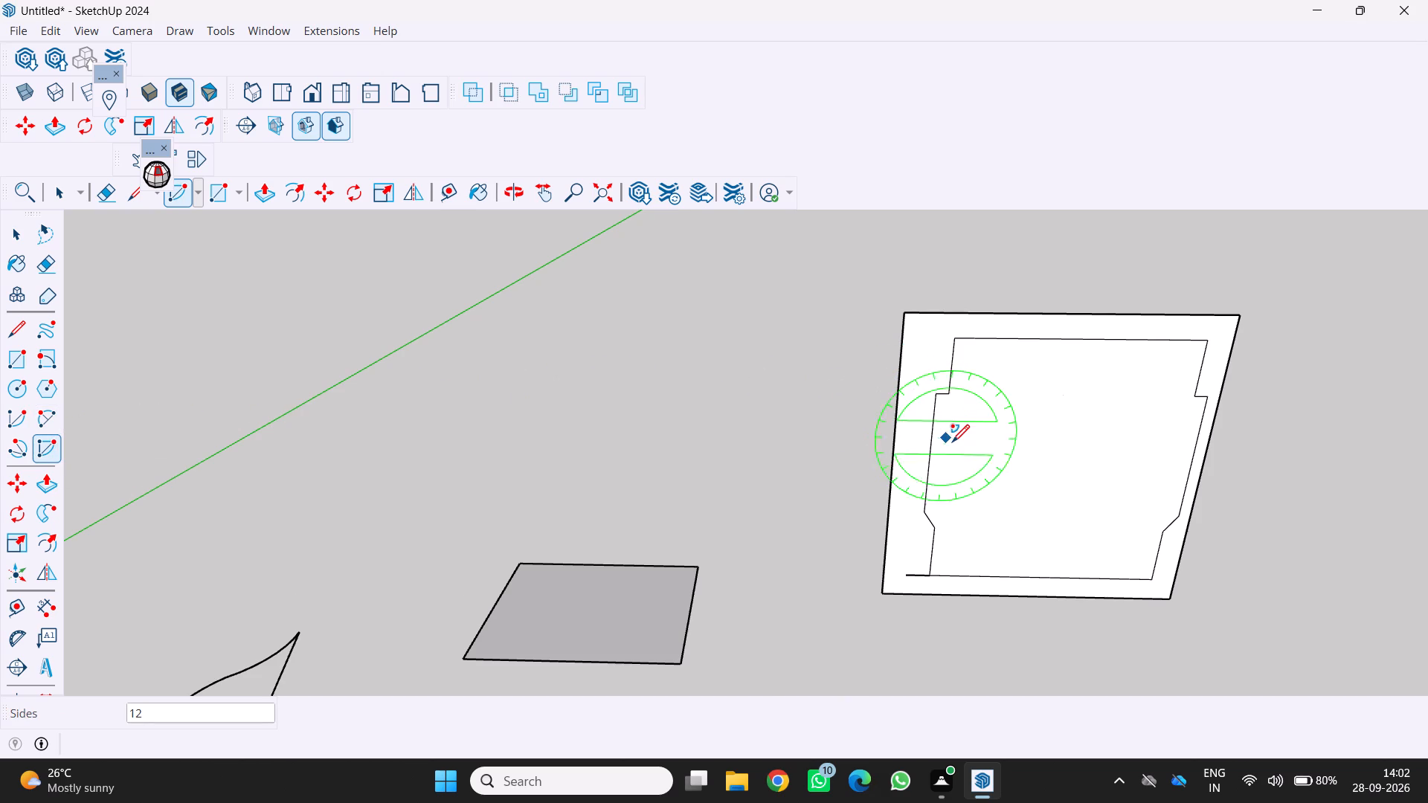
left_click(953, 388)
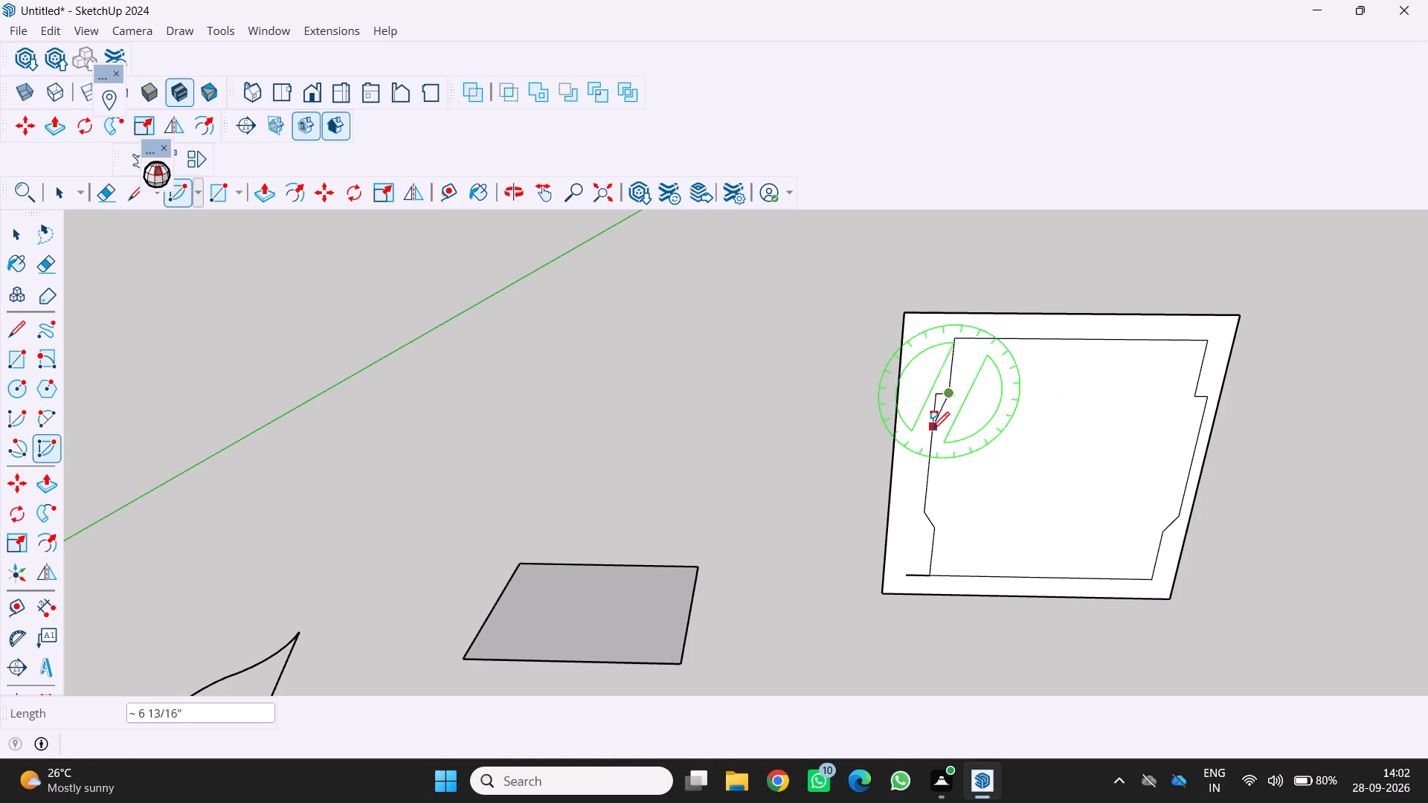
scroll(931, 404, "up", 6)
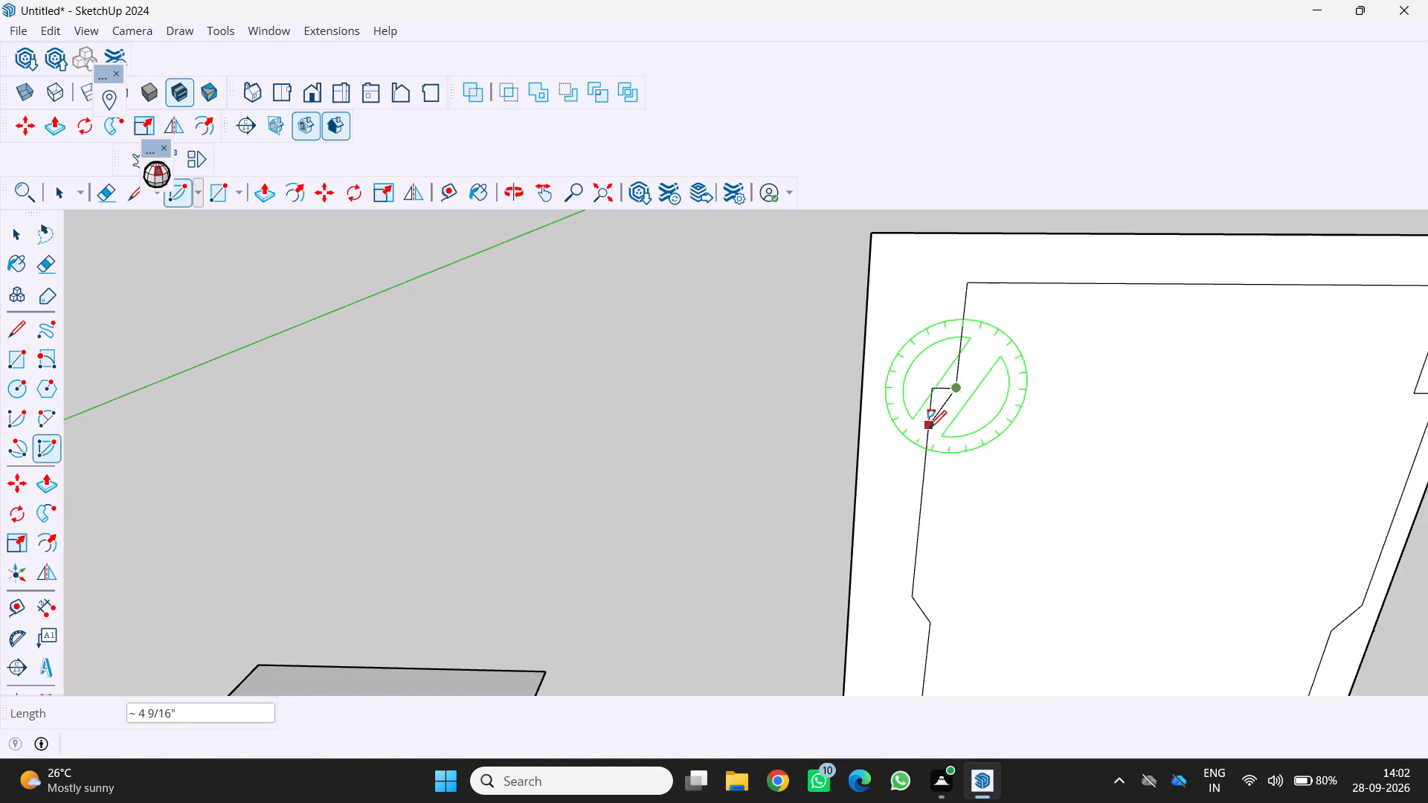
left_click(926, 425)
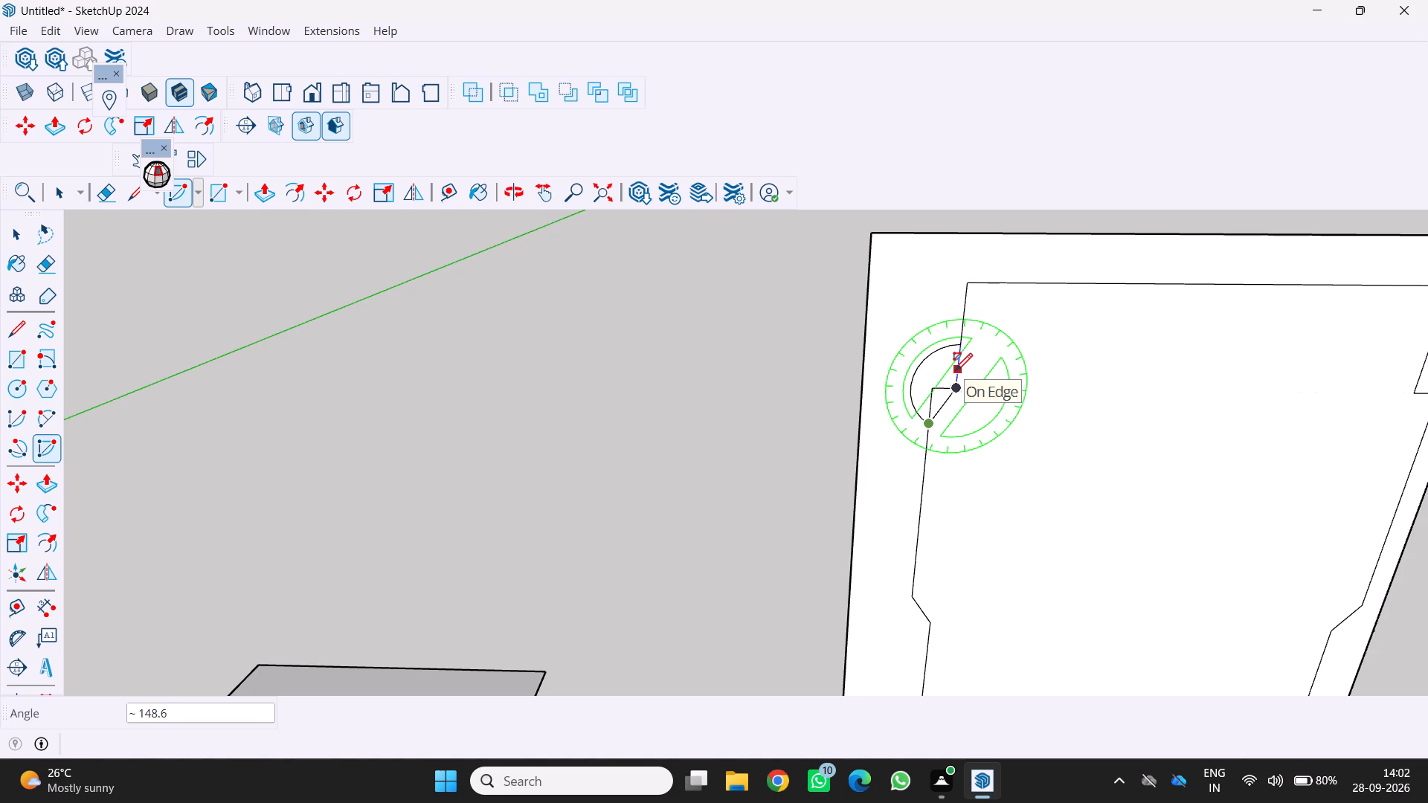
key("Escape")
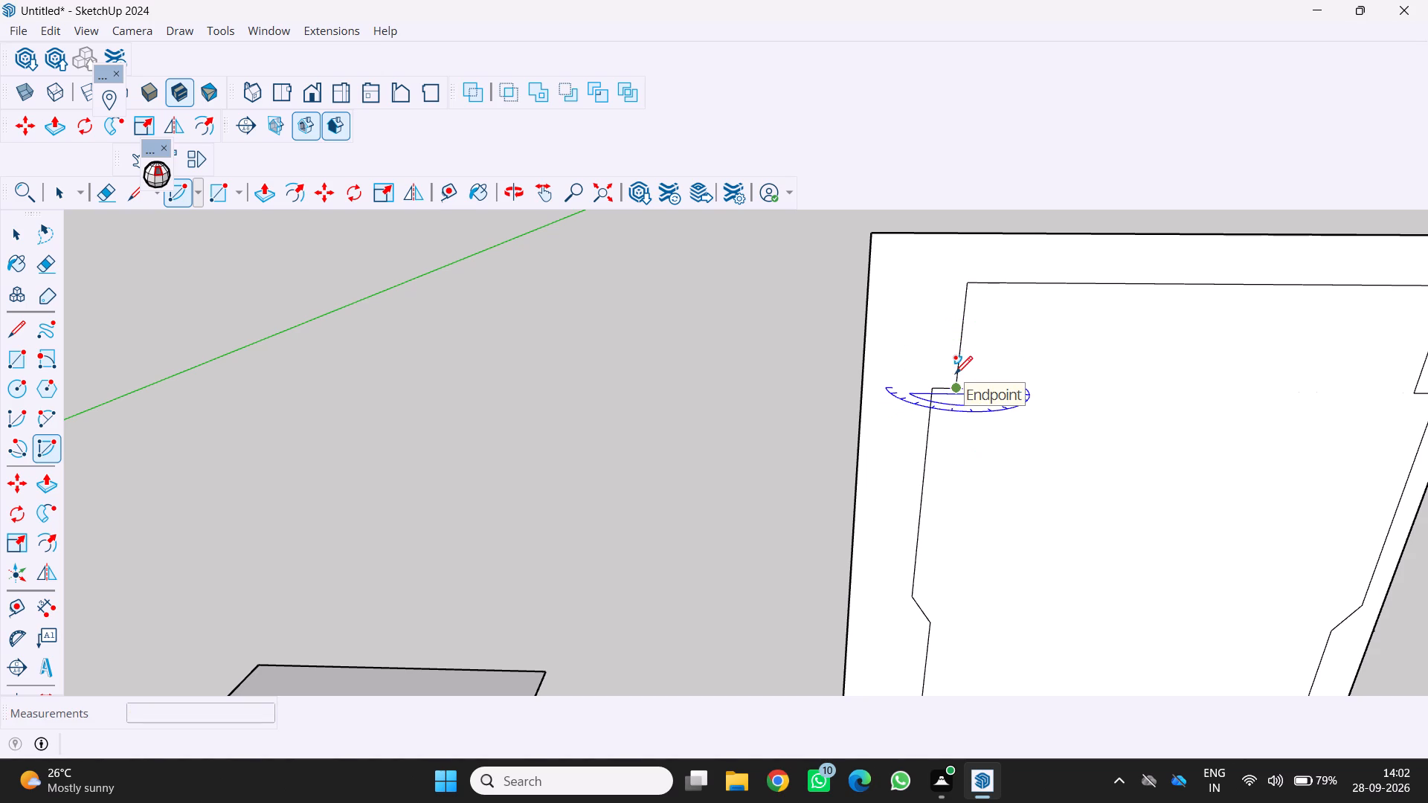
Draw a small pie-shaped face of about 52.4° projecting outward from the panel's outer upright edge on the original profile's side, just below the top corner.
scroll(1032, 553, "down", 4)
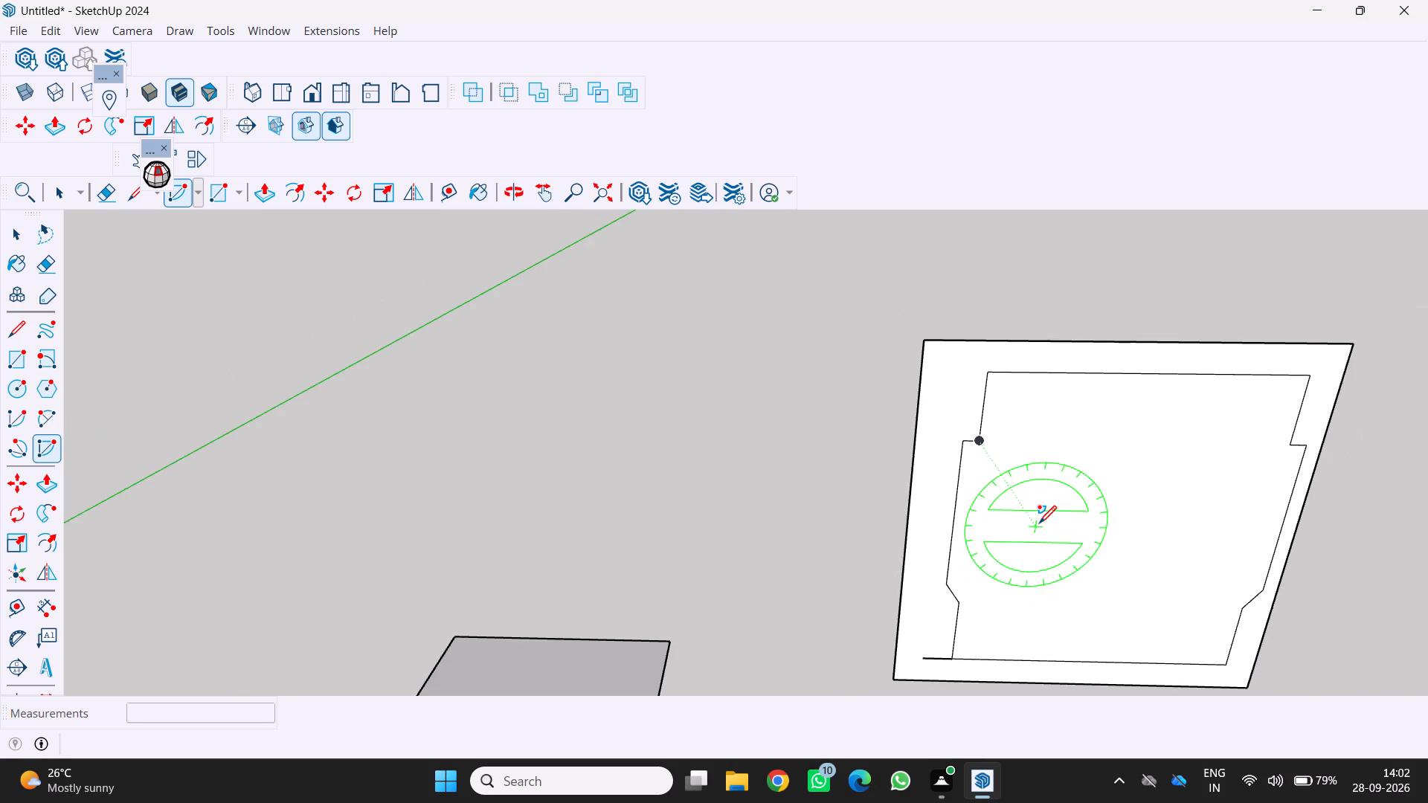
middle_click_drag(1035, 516, 1013, 488)
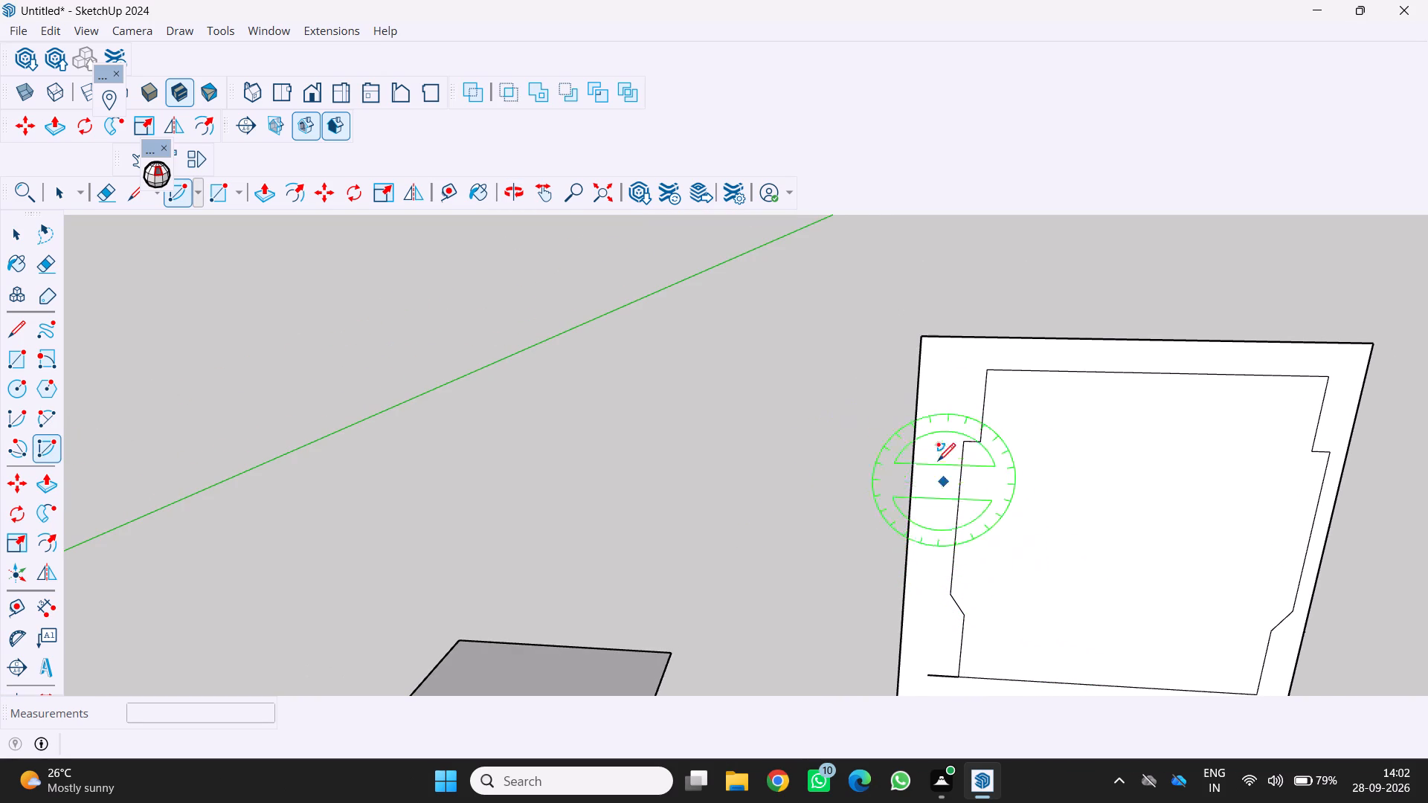
left_click(916, 376)
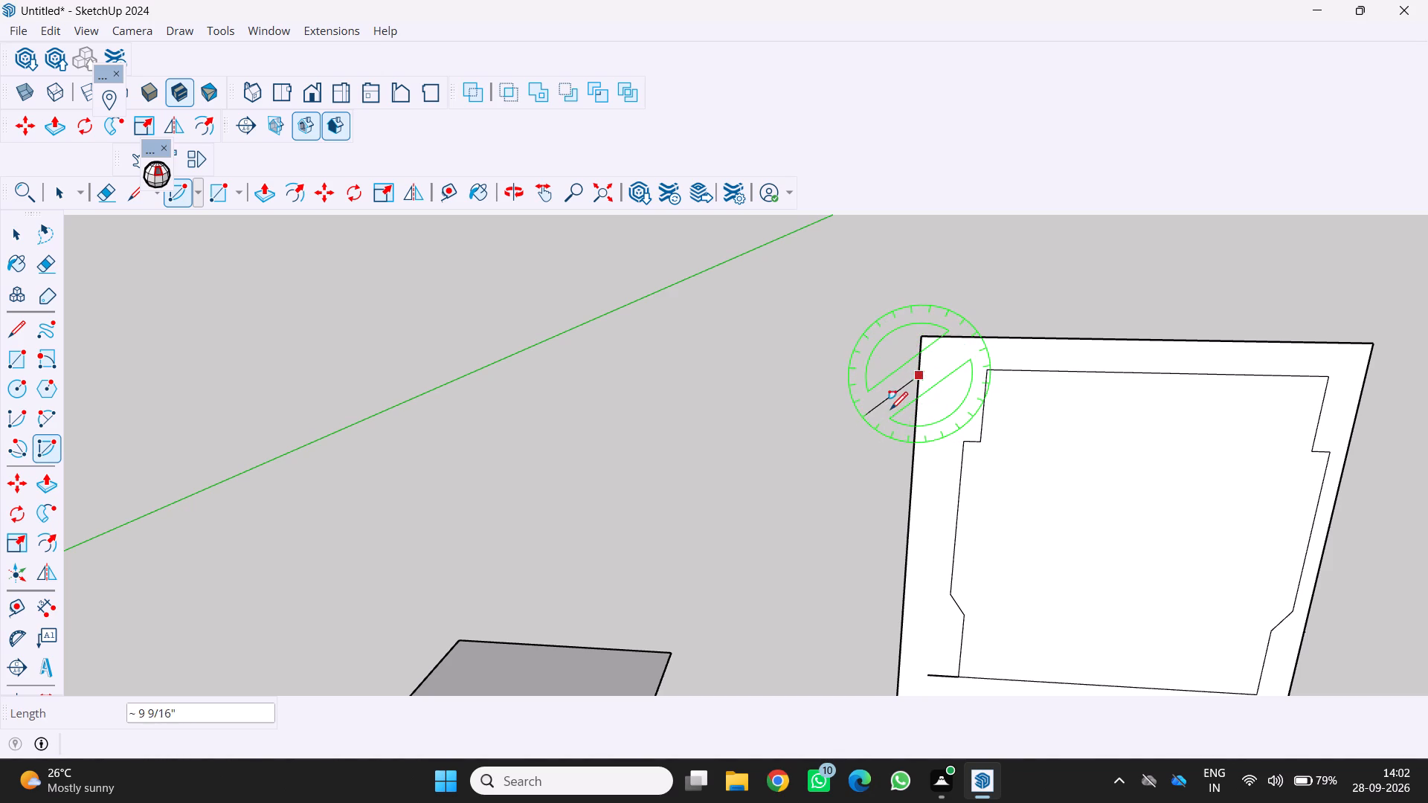
left_click(904, 390)
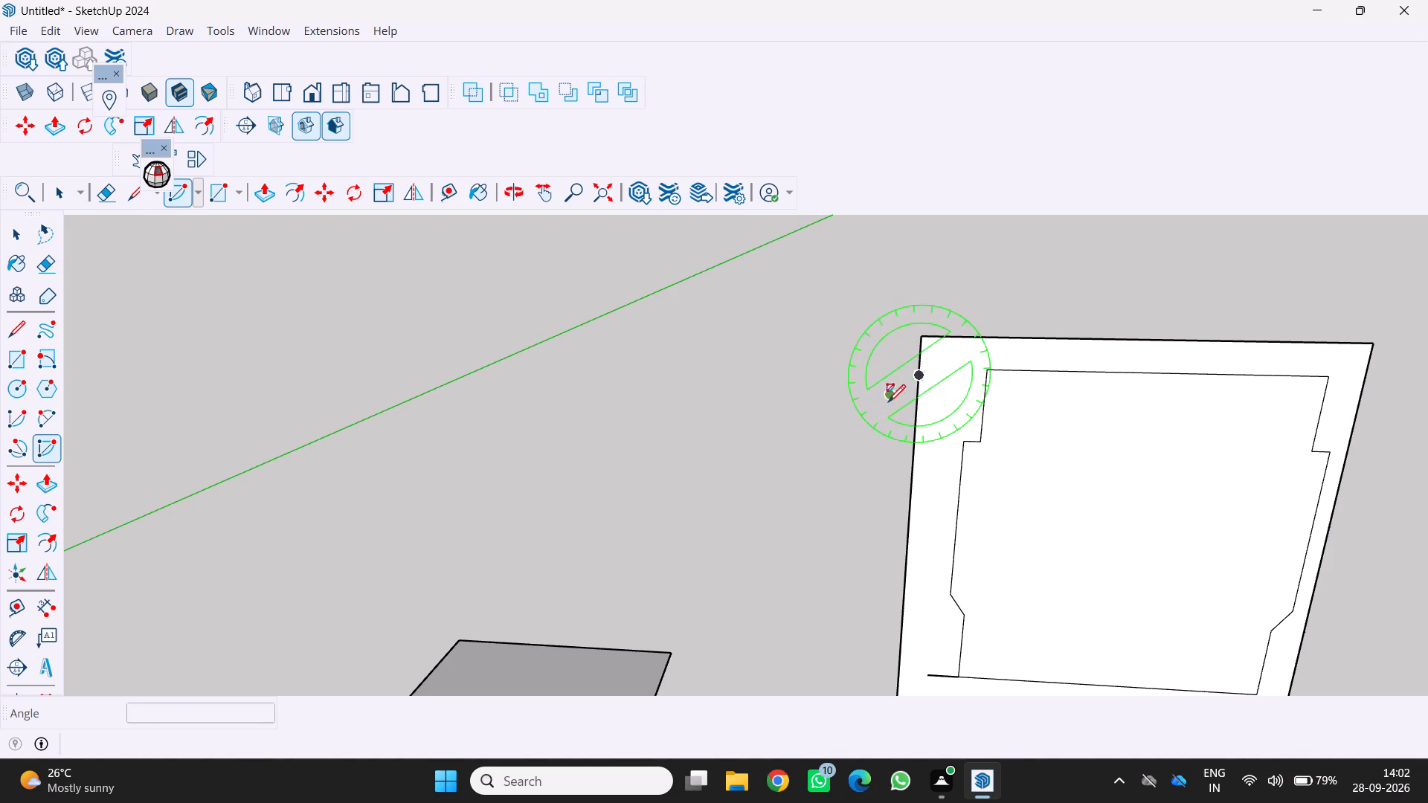
left_click(916, 440)
scroll(904, 530, "down", 1)
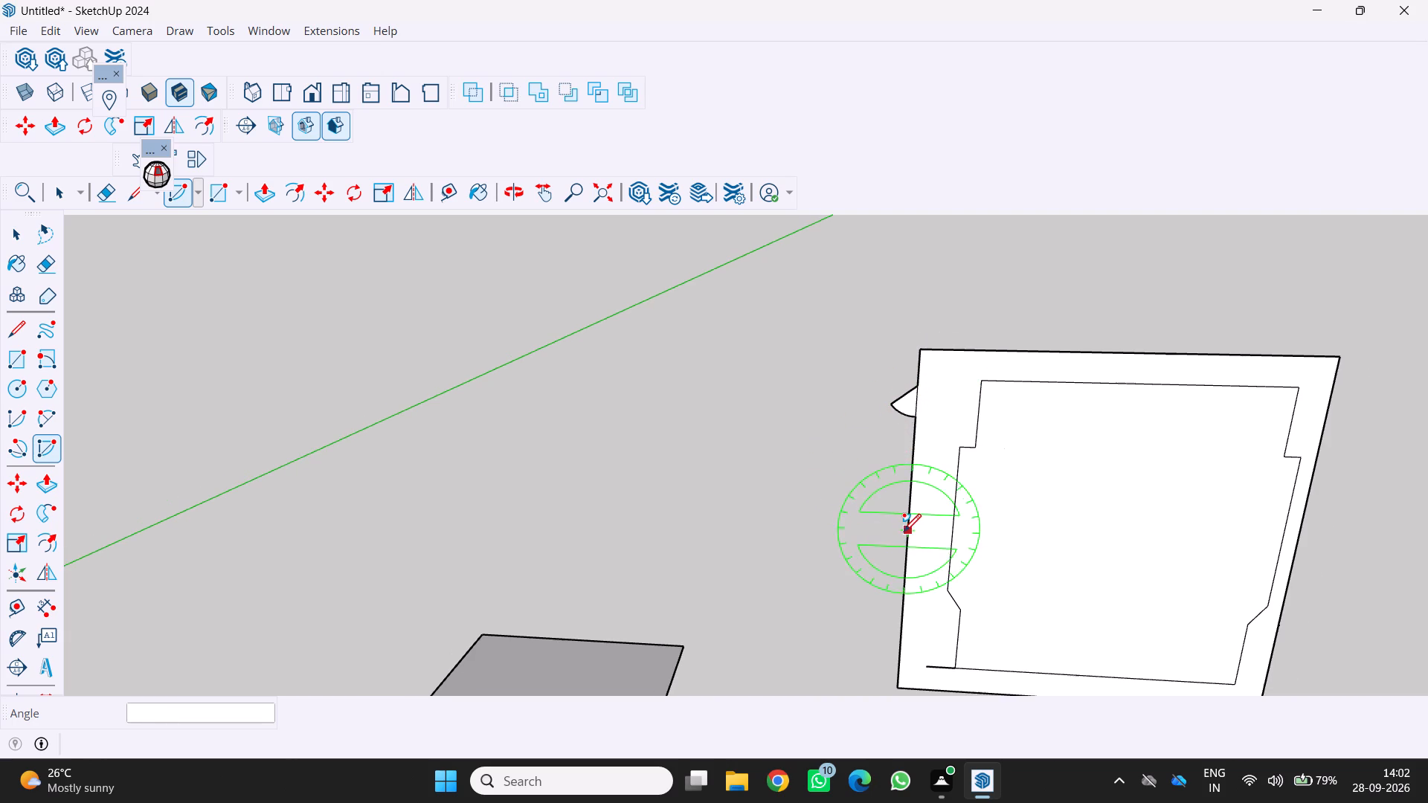
Undo the small pie-shaped face projecting from the panel's outer upright edge.
scroll(886, 527, "up", 1)
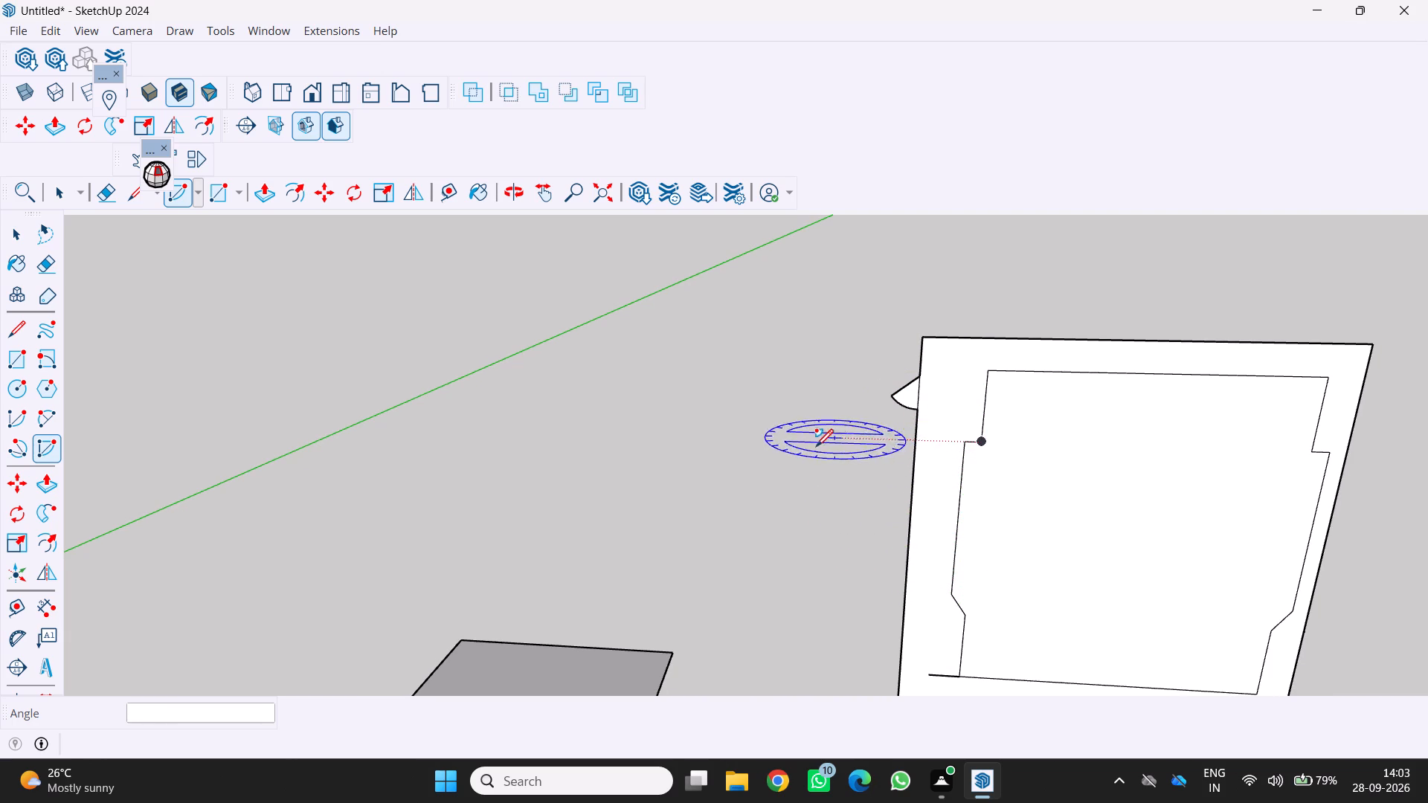
key("ctrl+z")
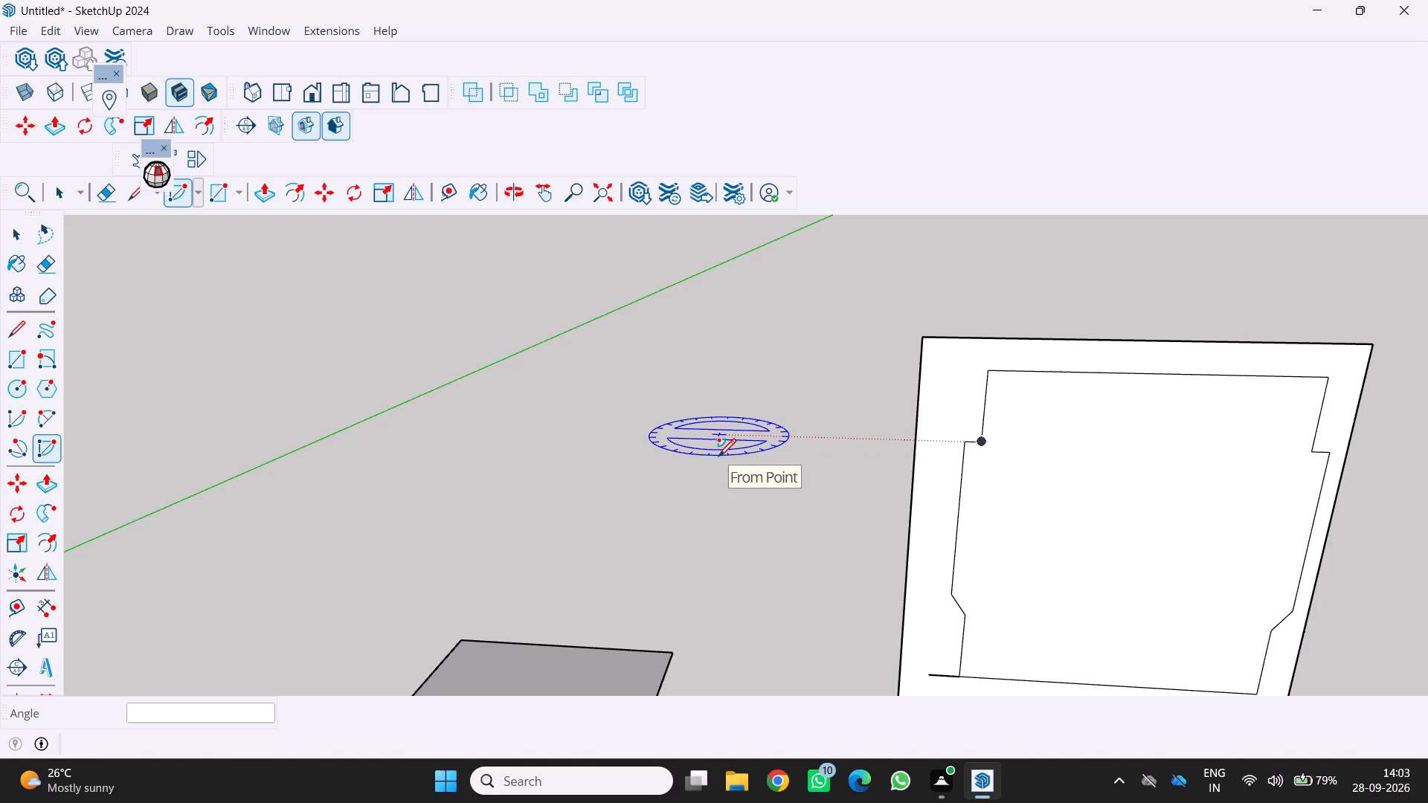
key("Escape")
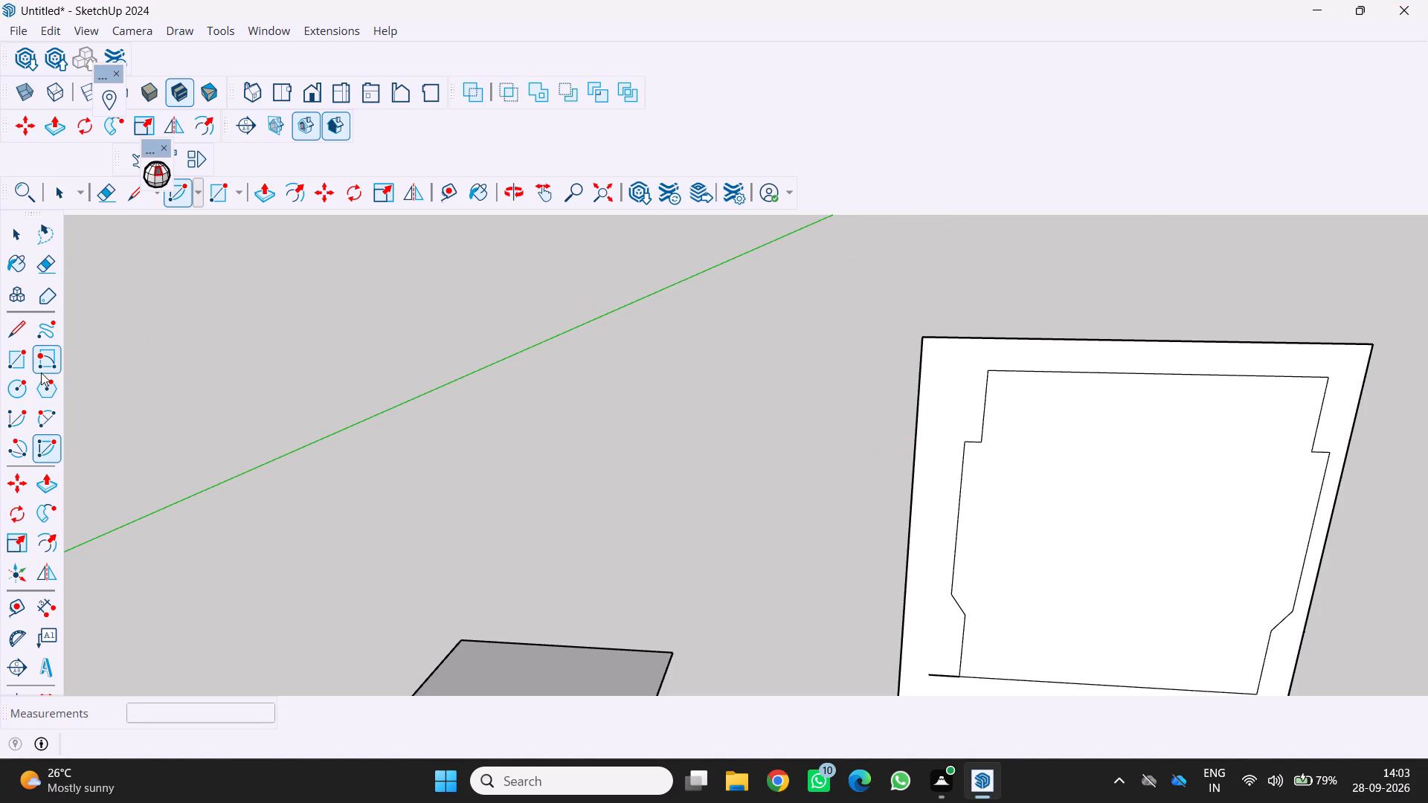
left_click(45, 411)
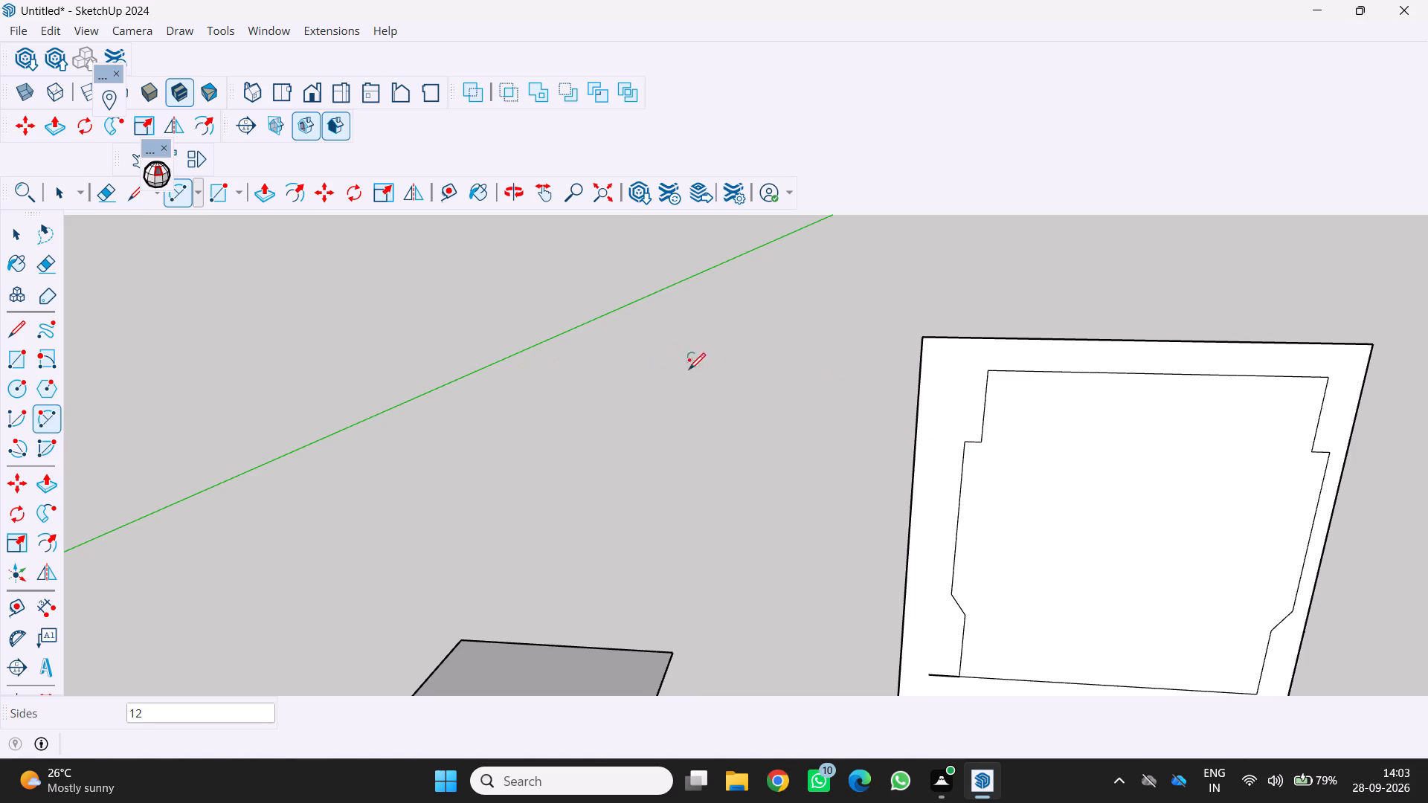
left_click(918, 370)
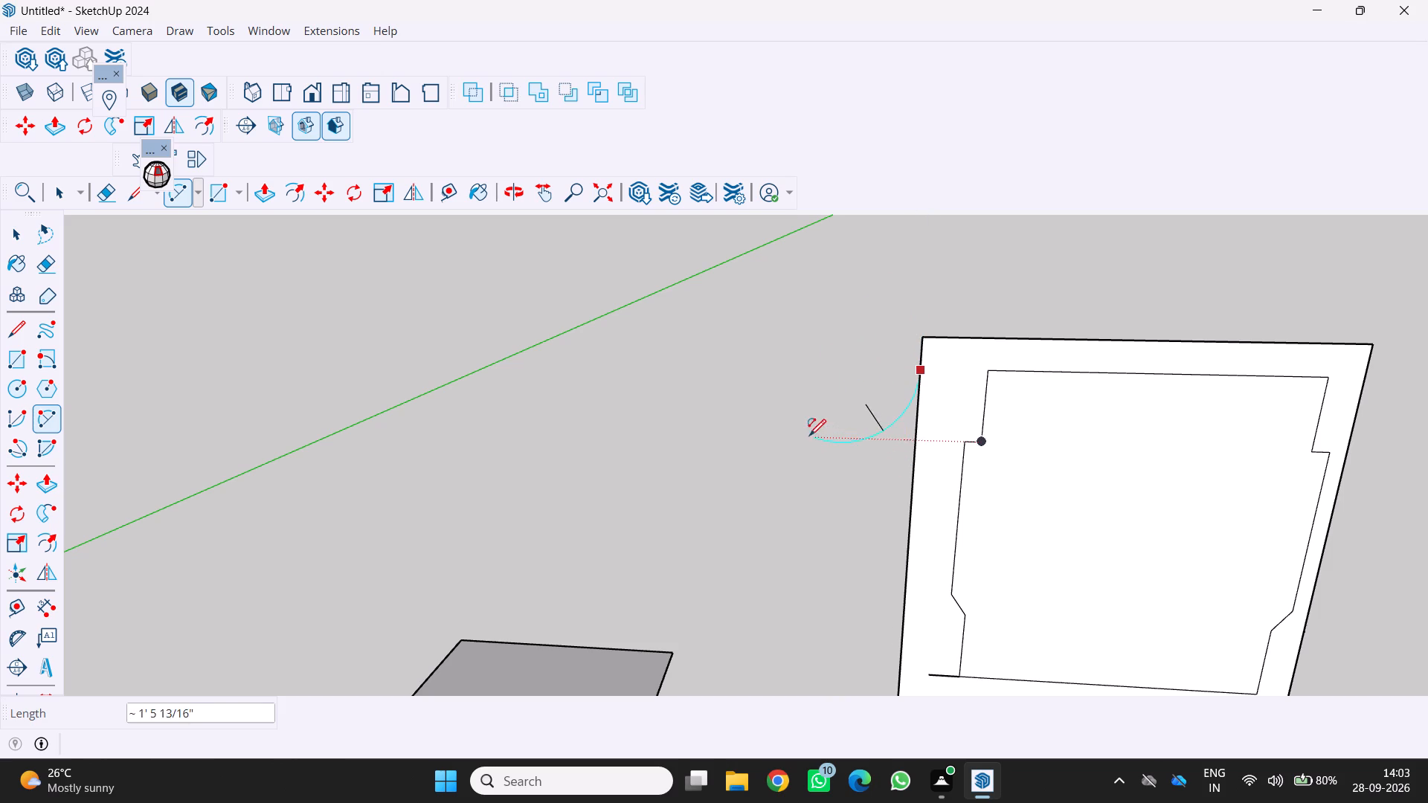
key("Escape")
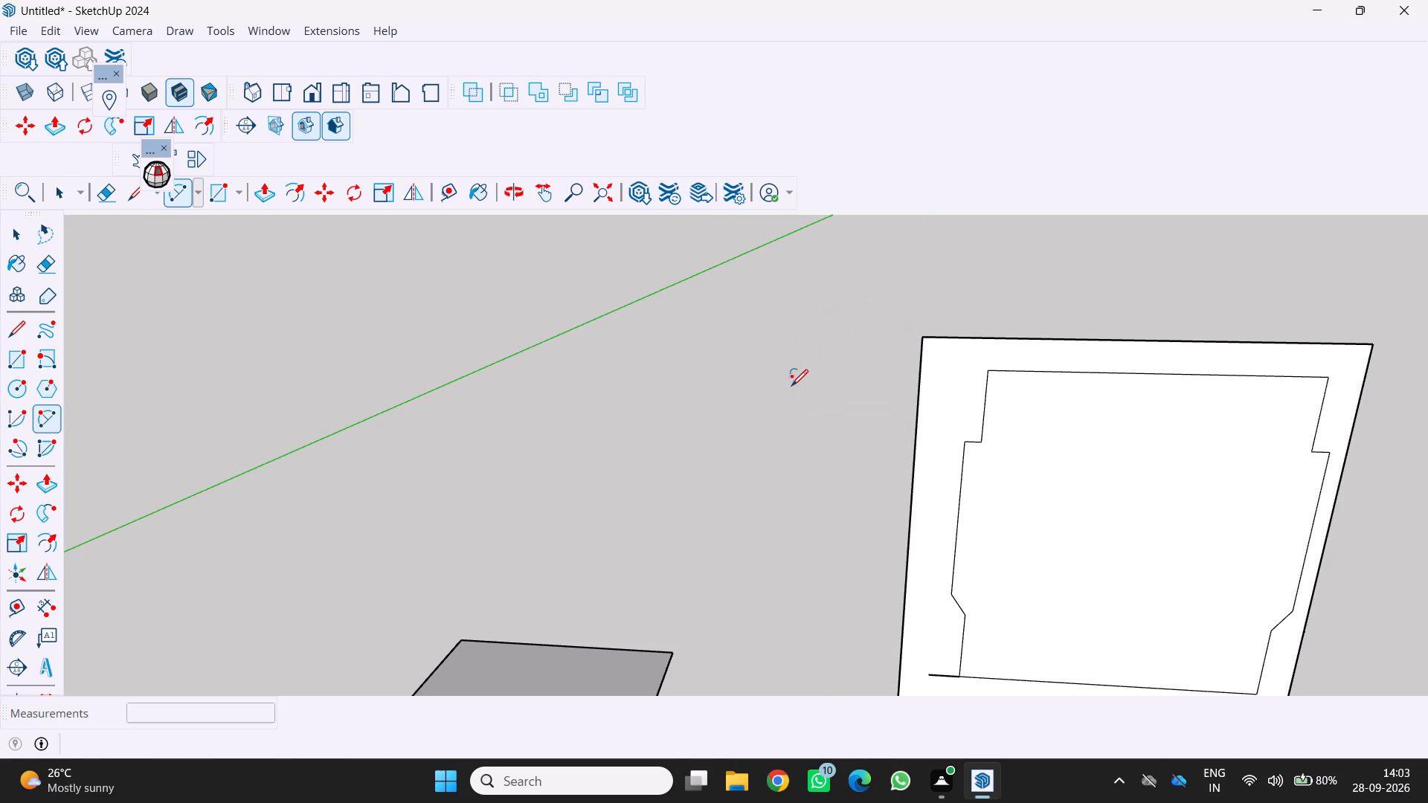
Erase the short stray line extending outward from the profile's lower corner past the bottom inner edge.
scroll(836, 387, "down", 2)
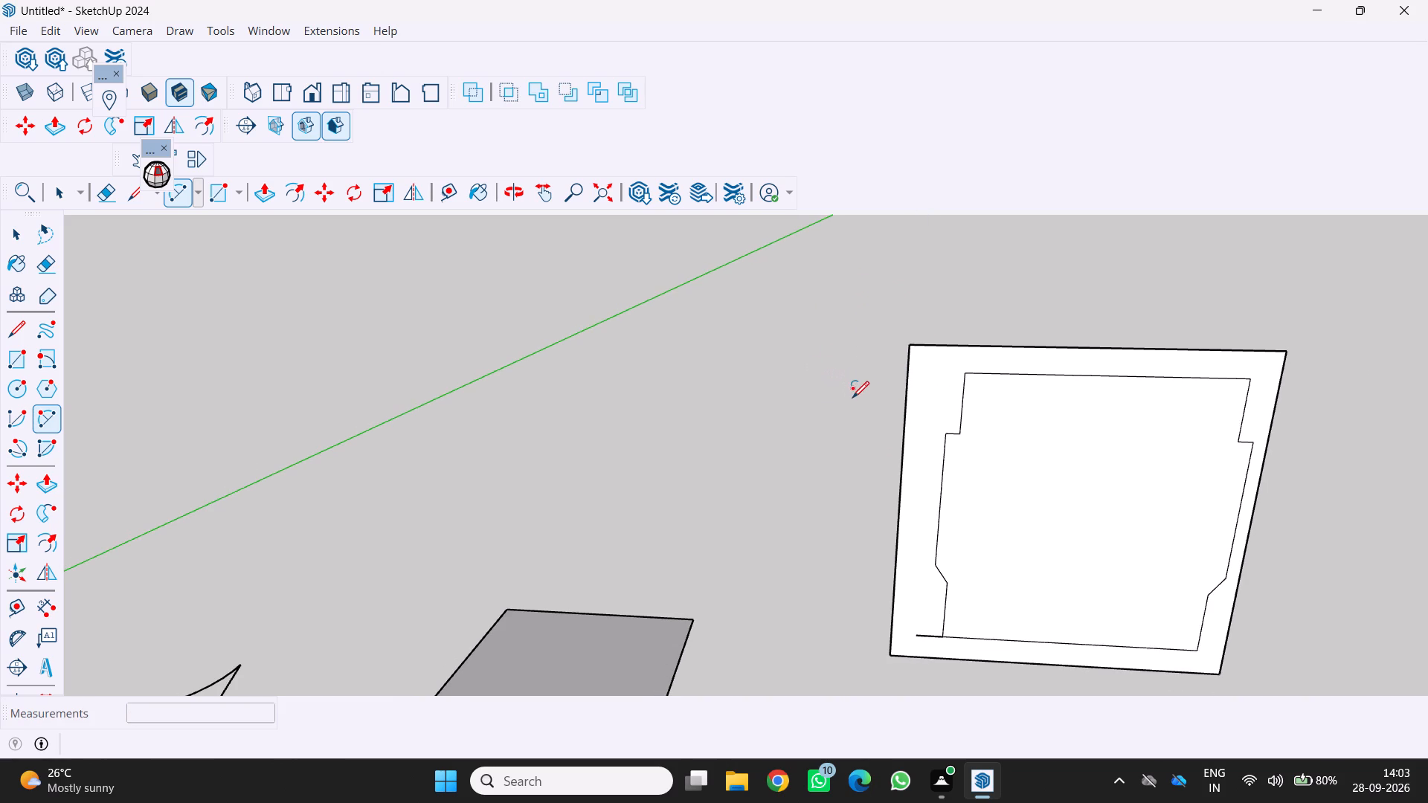
scroll(887, 418, "down", 1)
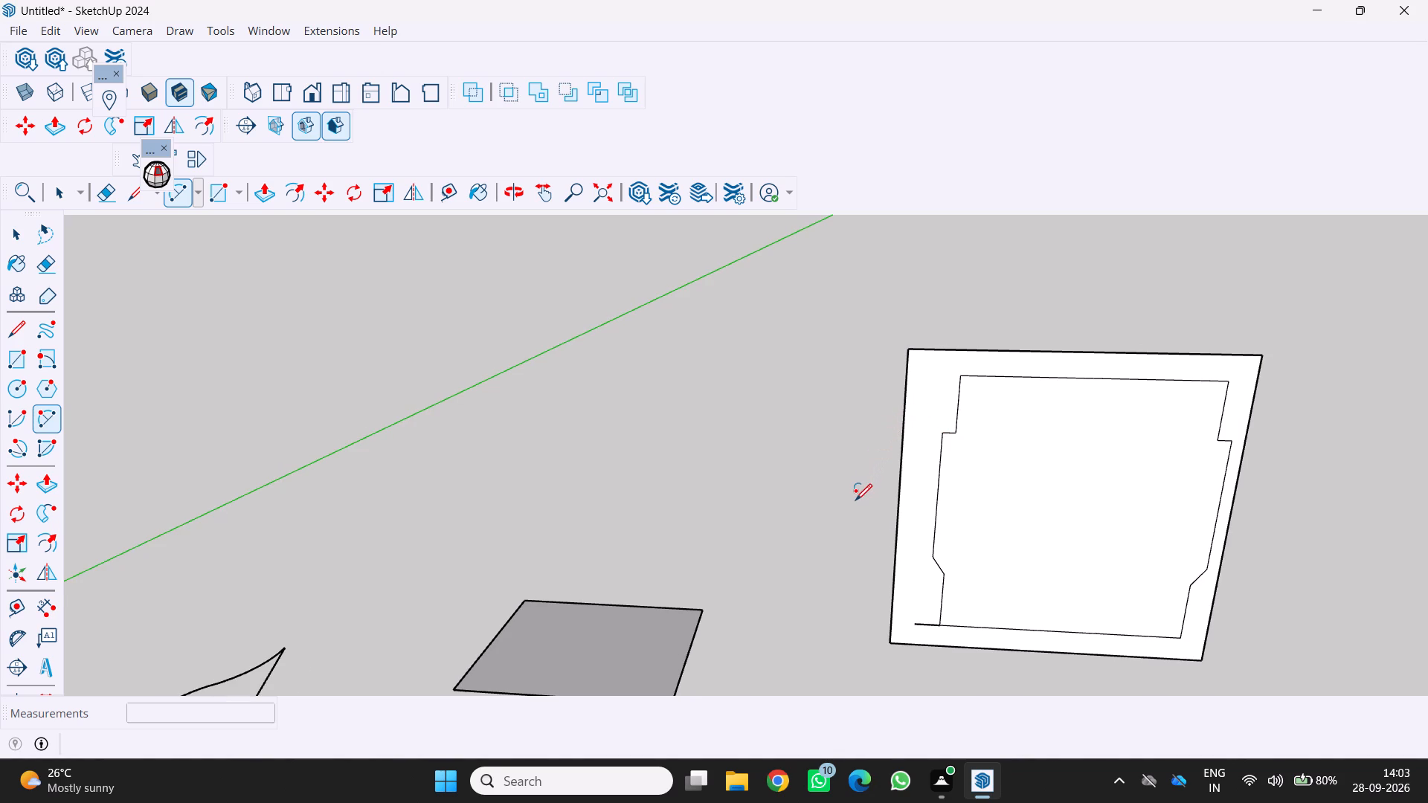
scroll(855, 500, "down", 1)
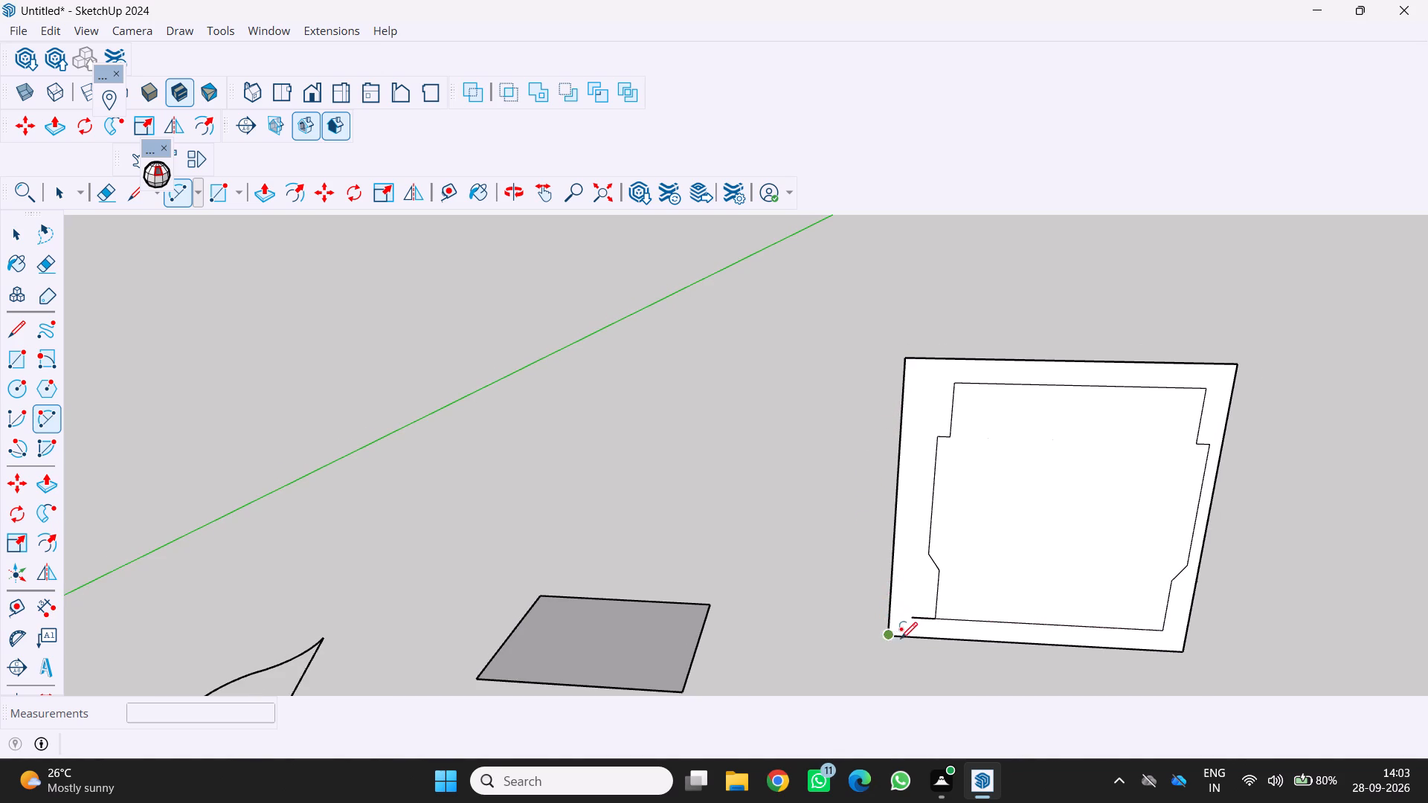
scroll(927, 648, "up", 5)
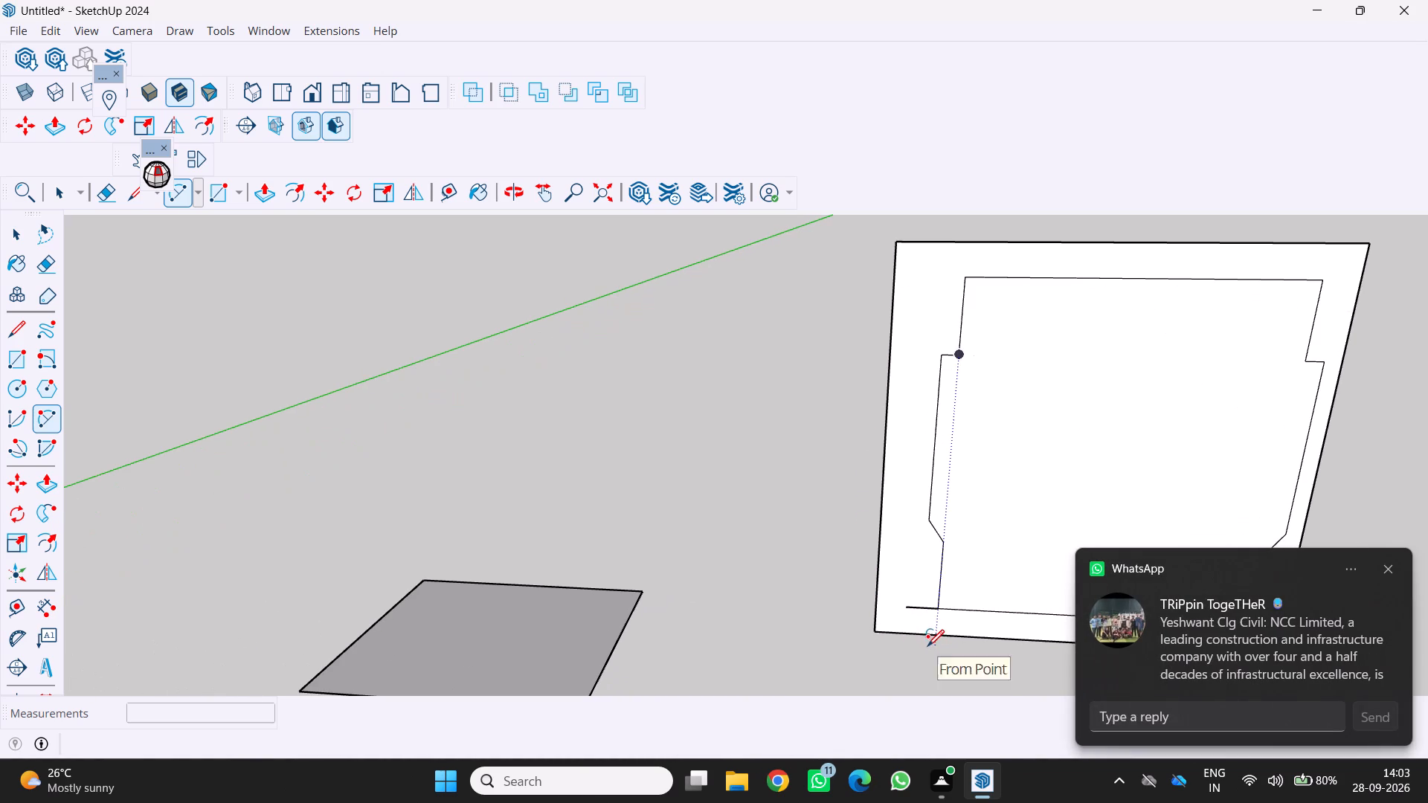
left_click(1392, 567)
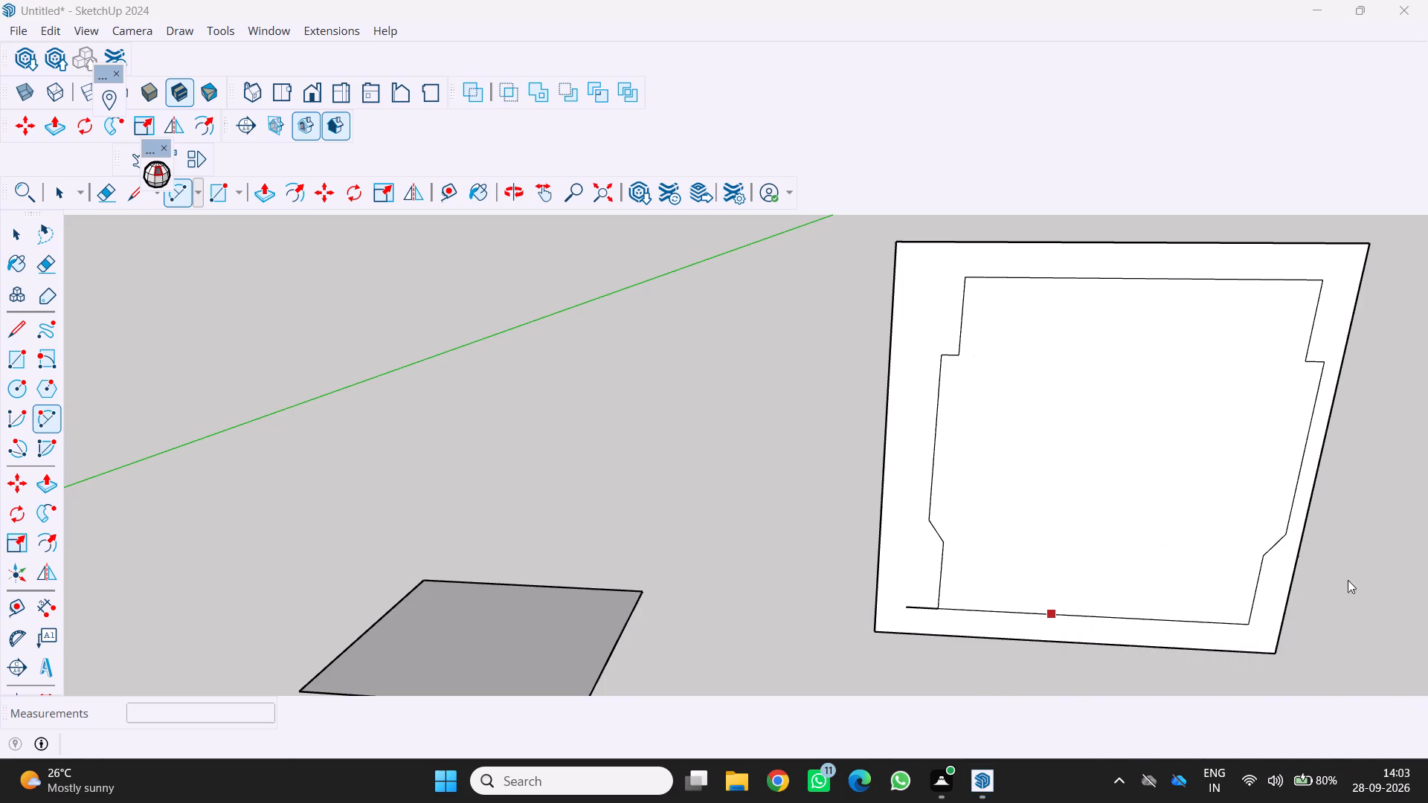
scroll(968, 668, "up", 4)
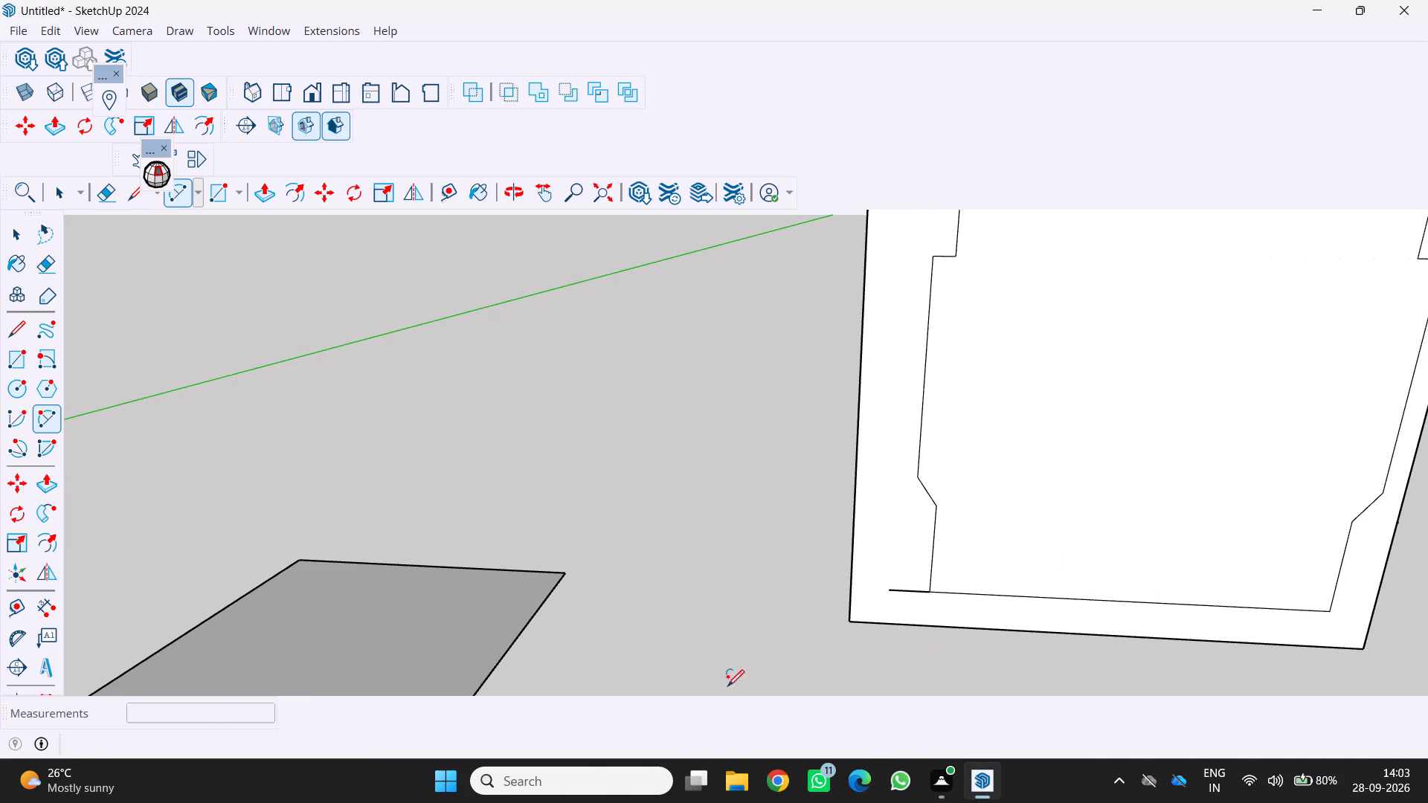
left_click(105, 193)
scroll(979, 541, "up", 3)
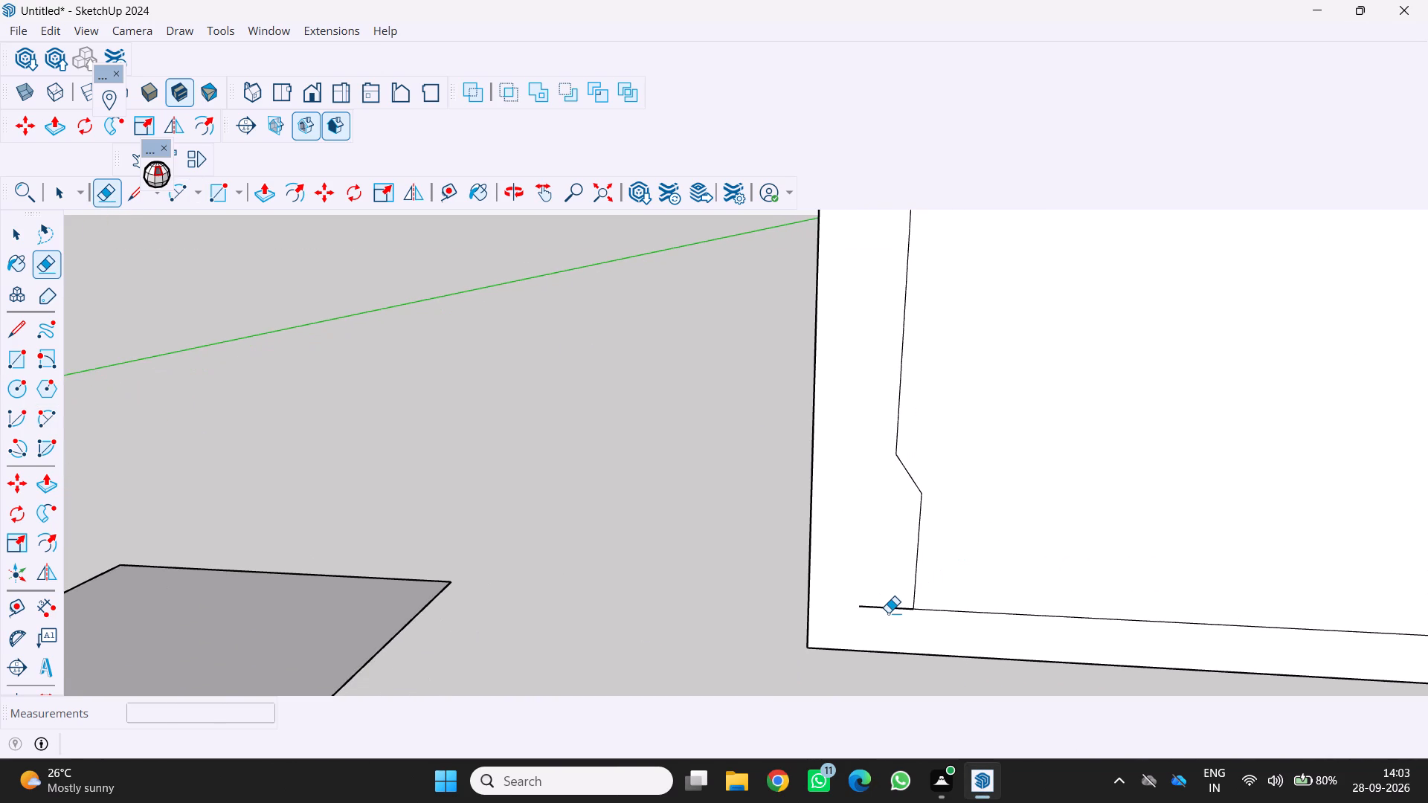
left_click(888, 613)
left_click(890, 608)
Draw a line about 6 3/16" long from the profile's lower corner toward the panel's outer upright edge, in line with the bottom inner edge.
scroll(890, 608, "down", 6)
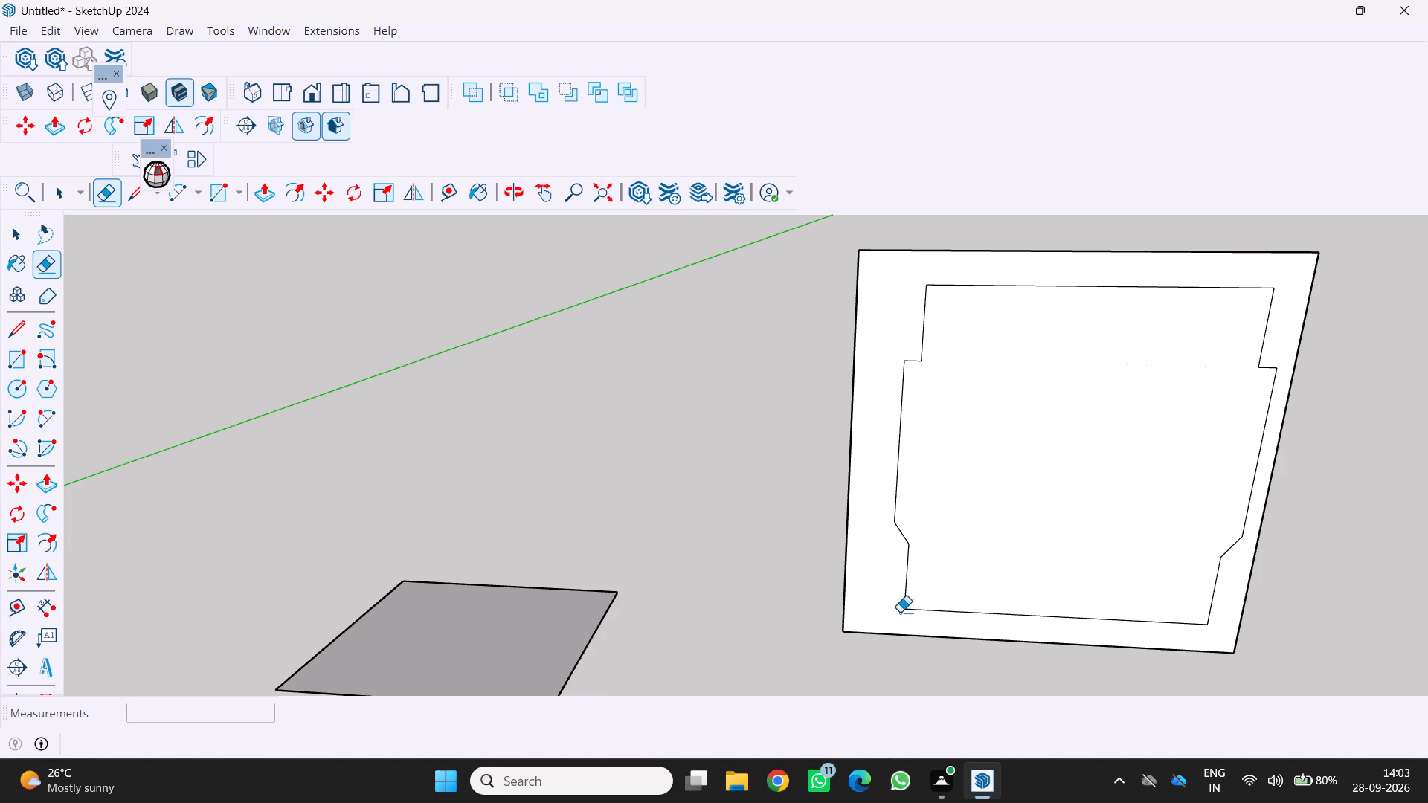
left_click(19, 330)
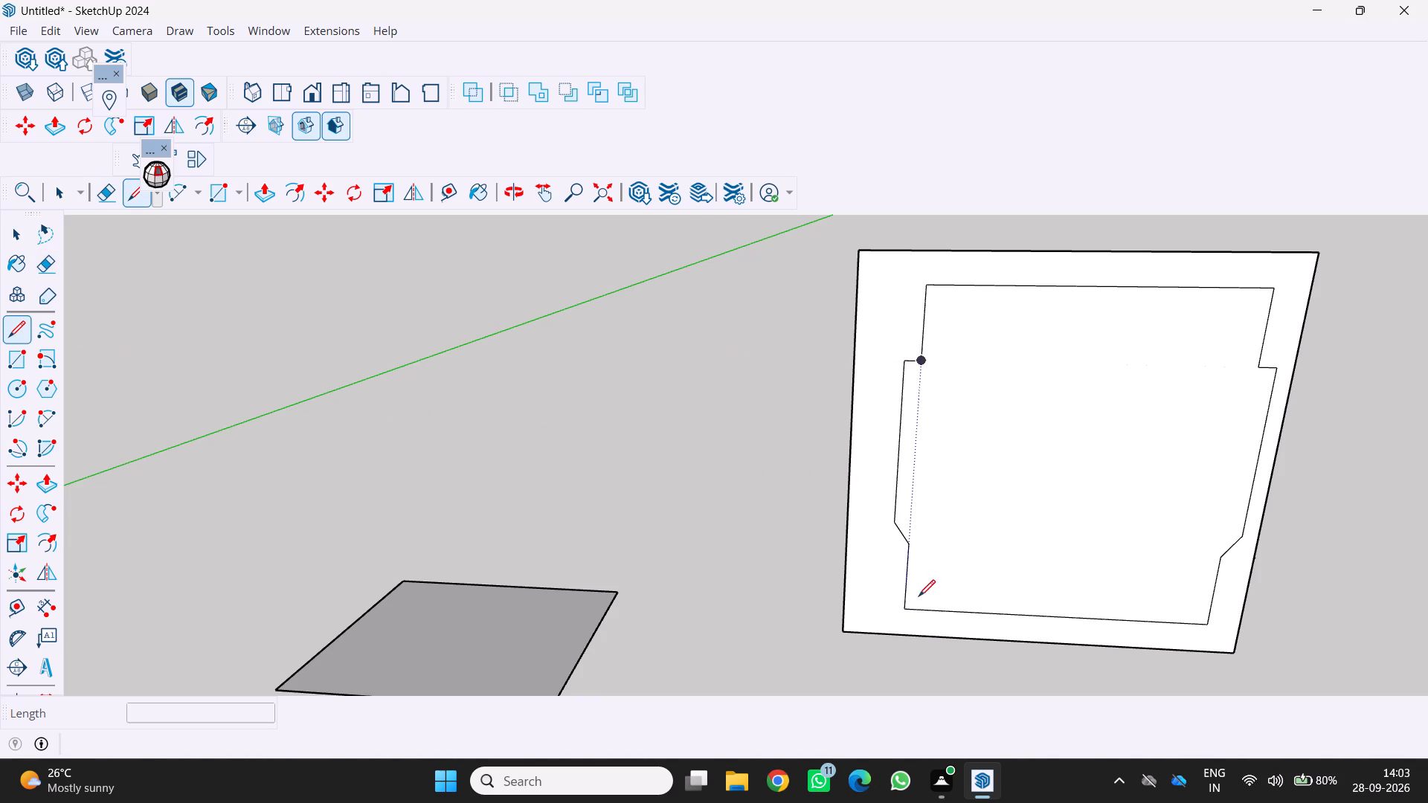
scroll(913, 624, "up", 4)
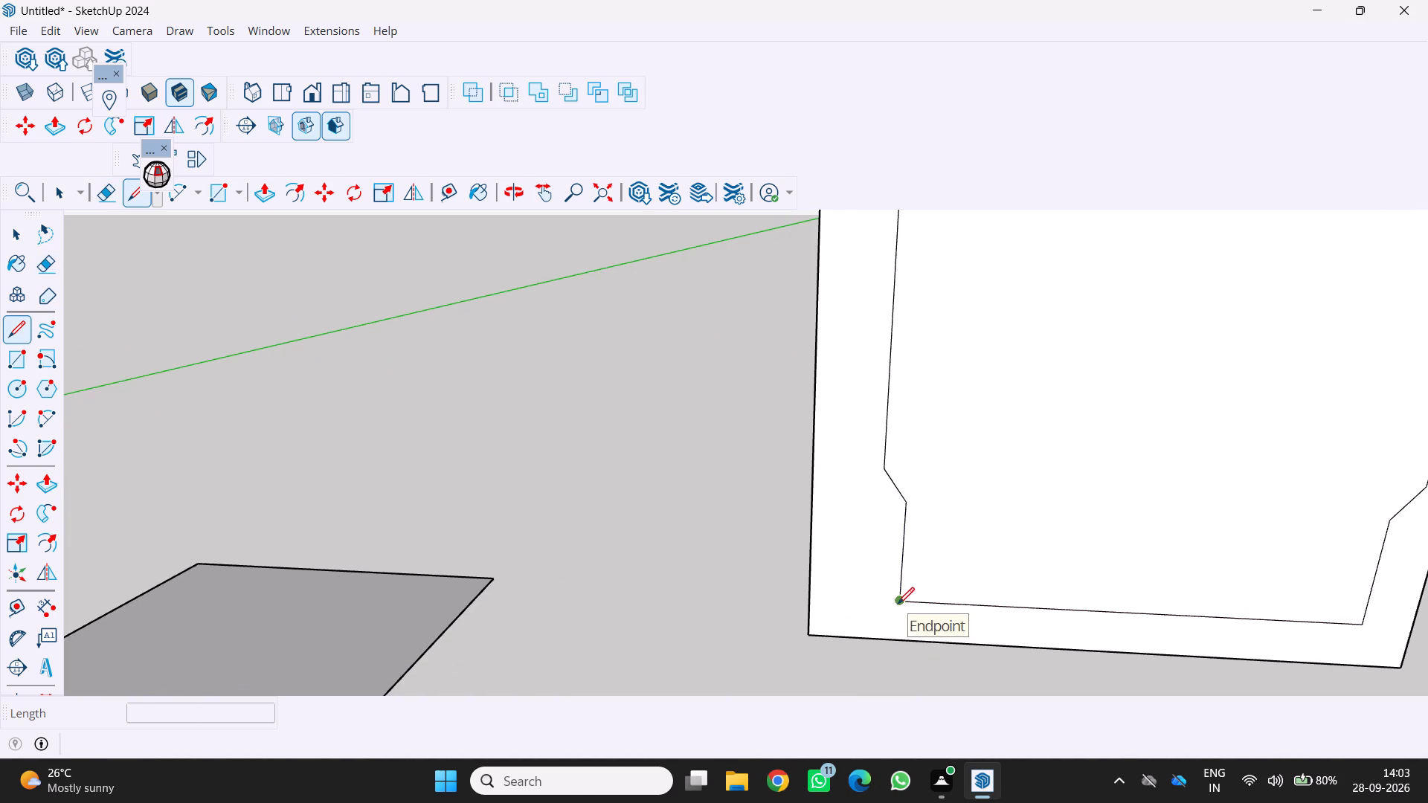
left_click(898, 604)
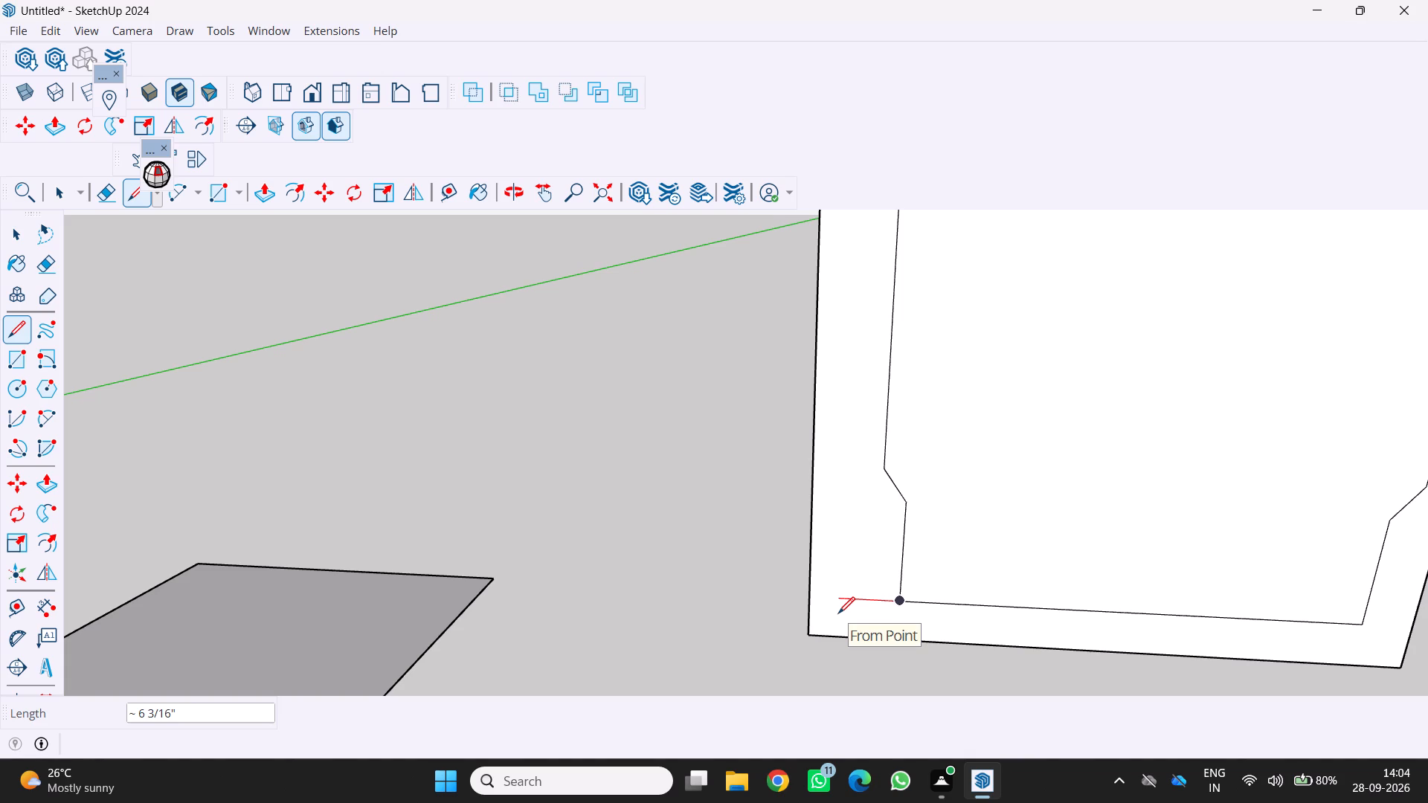
left_click(835, 612)
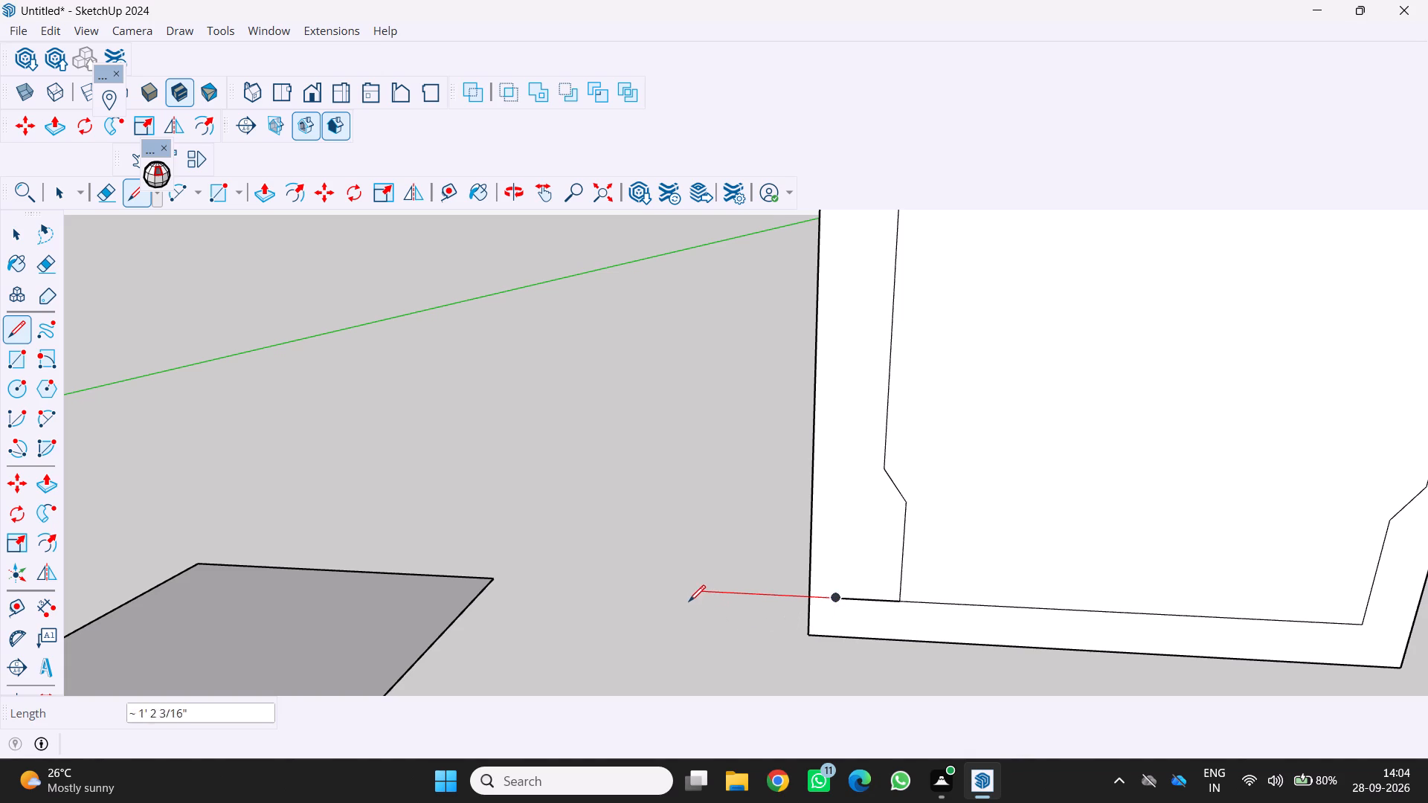
key("Escape")
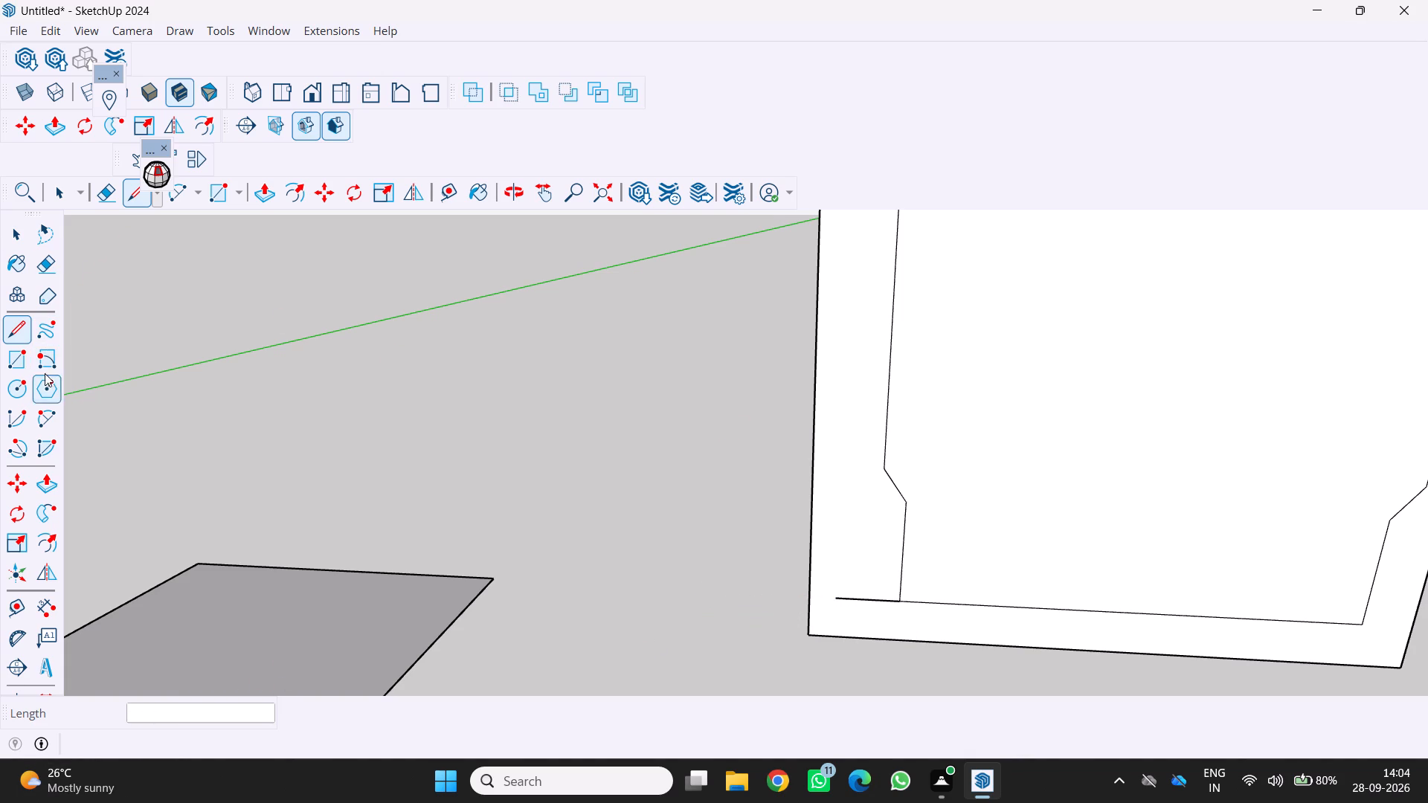
Draw a tangent two-point arc of about 3 13/16" from the new line's free end up to the panel's outer upright edge.
left_click(46, 419)
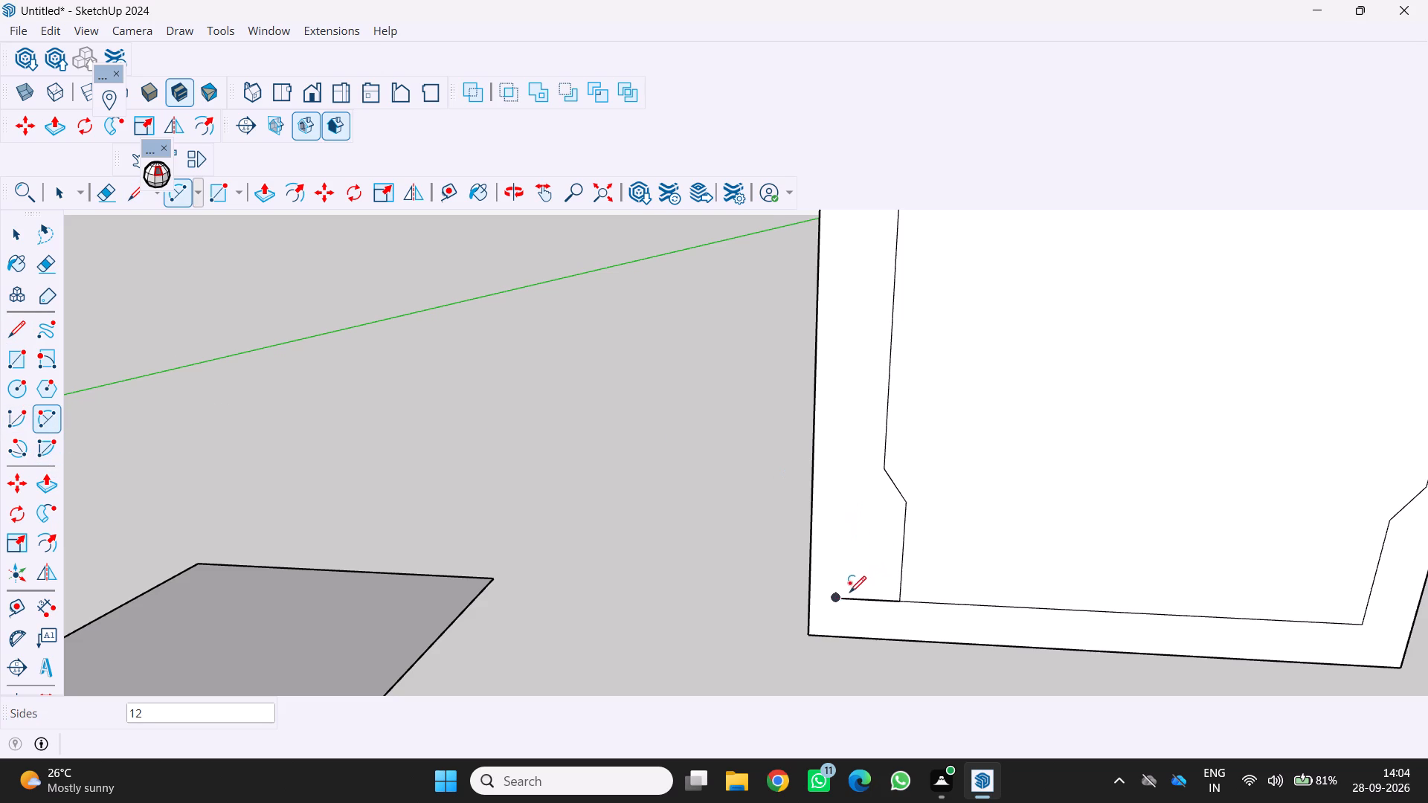
left_click(836, 600)
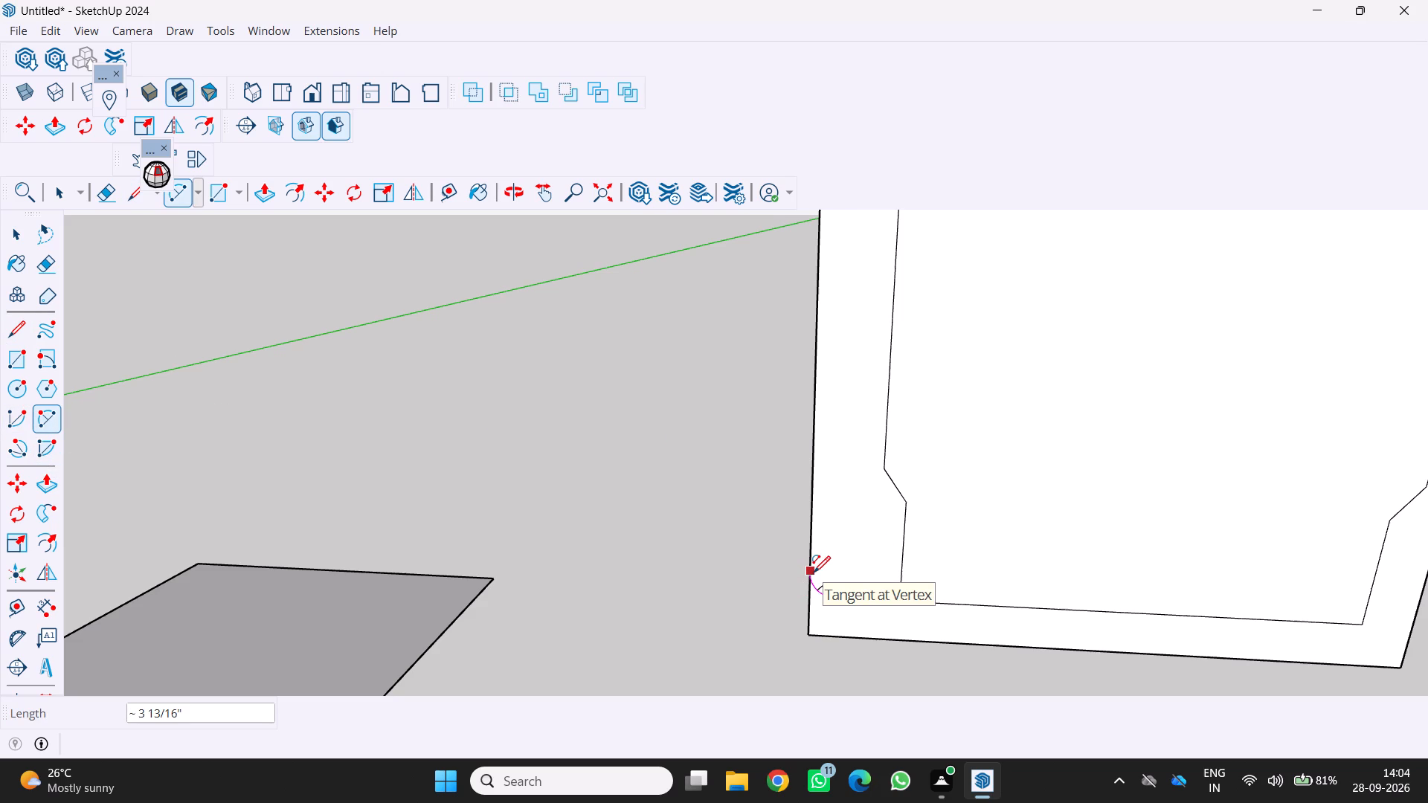
left_click(814, 573)
left_click(814, 573)
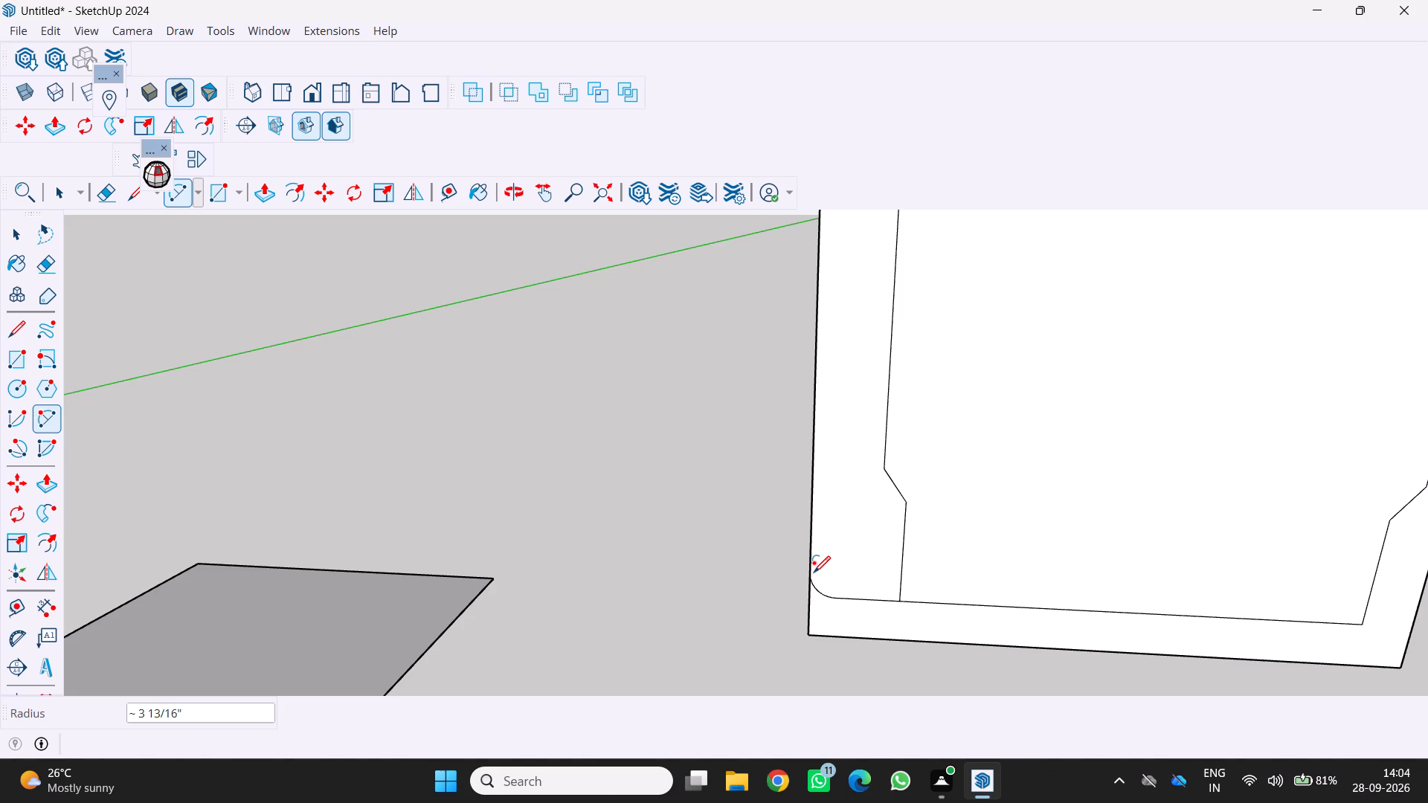
Draw a short slanted line about 2 13/16" long inward from the panel's outer upright edge, just above the corner arc.
scroll(719, 600, "down", 2)
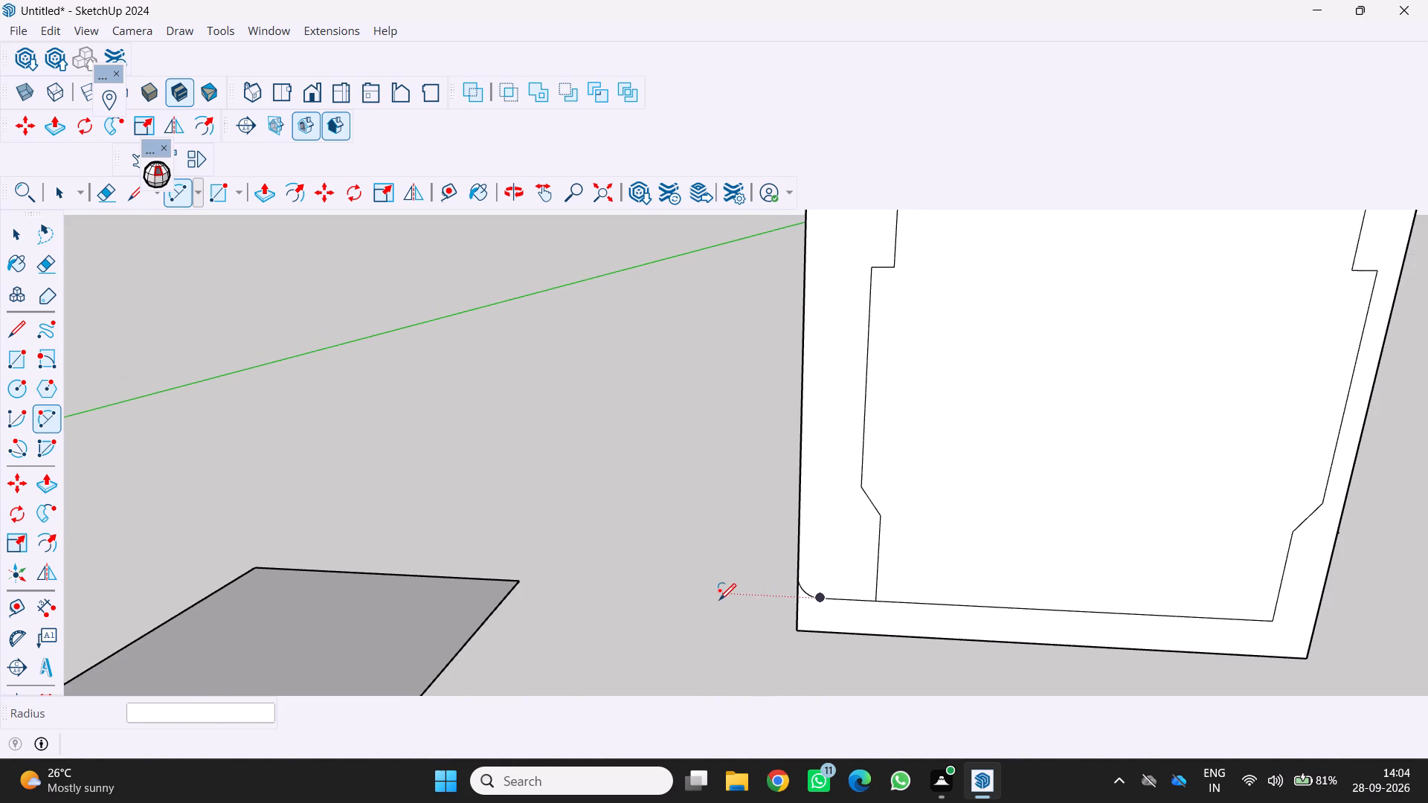
middle_click_drag(714, 612, 710, 629)
scroll(728, 561, "up", 3)
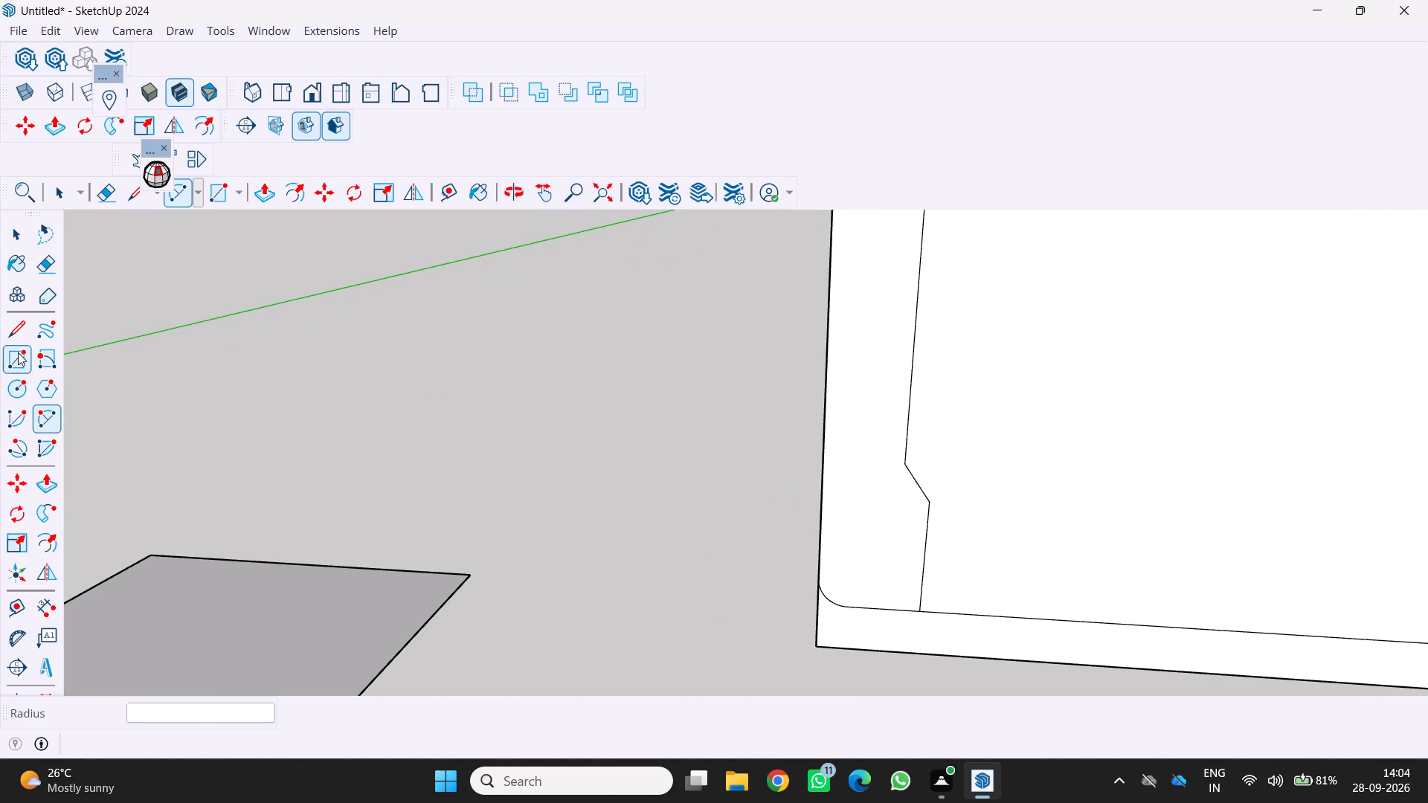
left_click(9, 335)
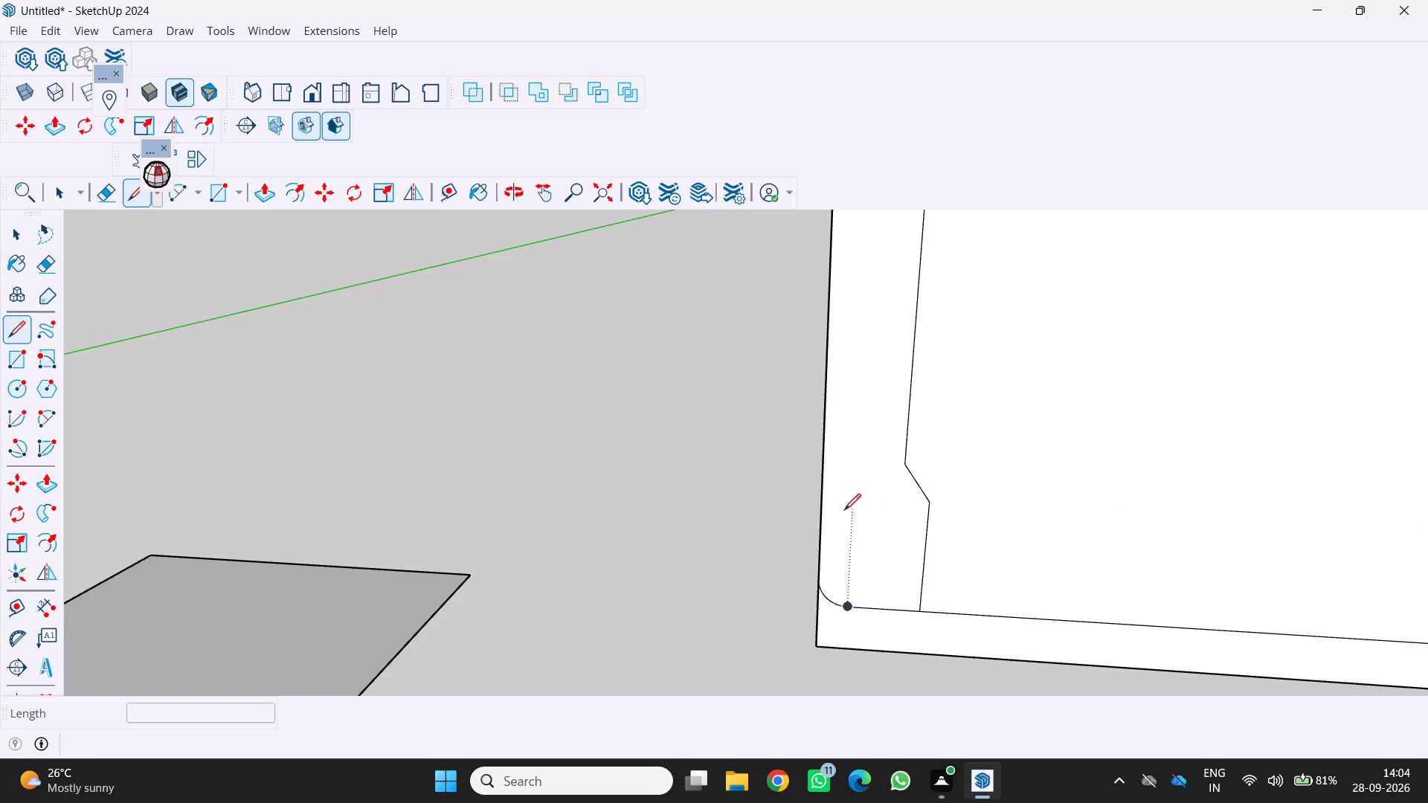
scroll(845, 531, "up", 2)
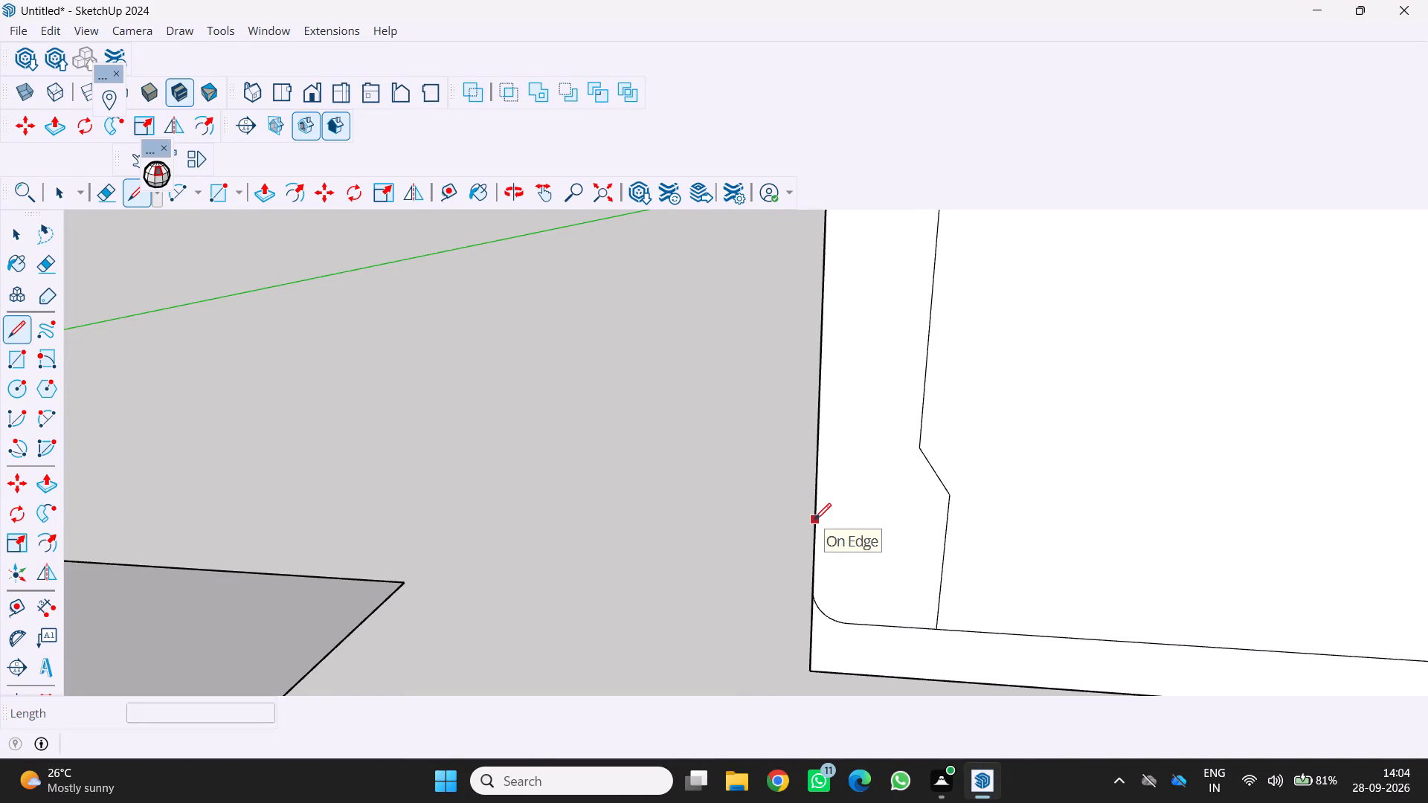
left_click(814, 519)
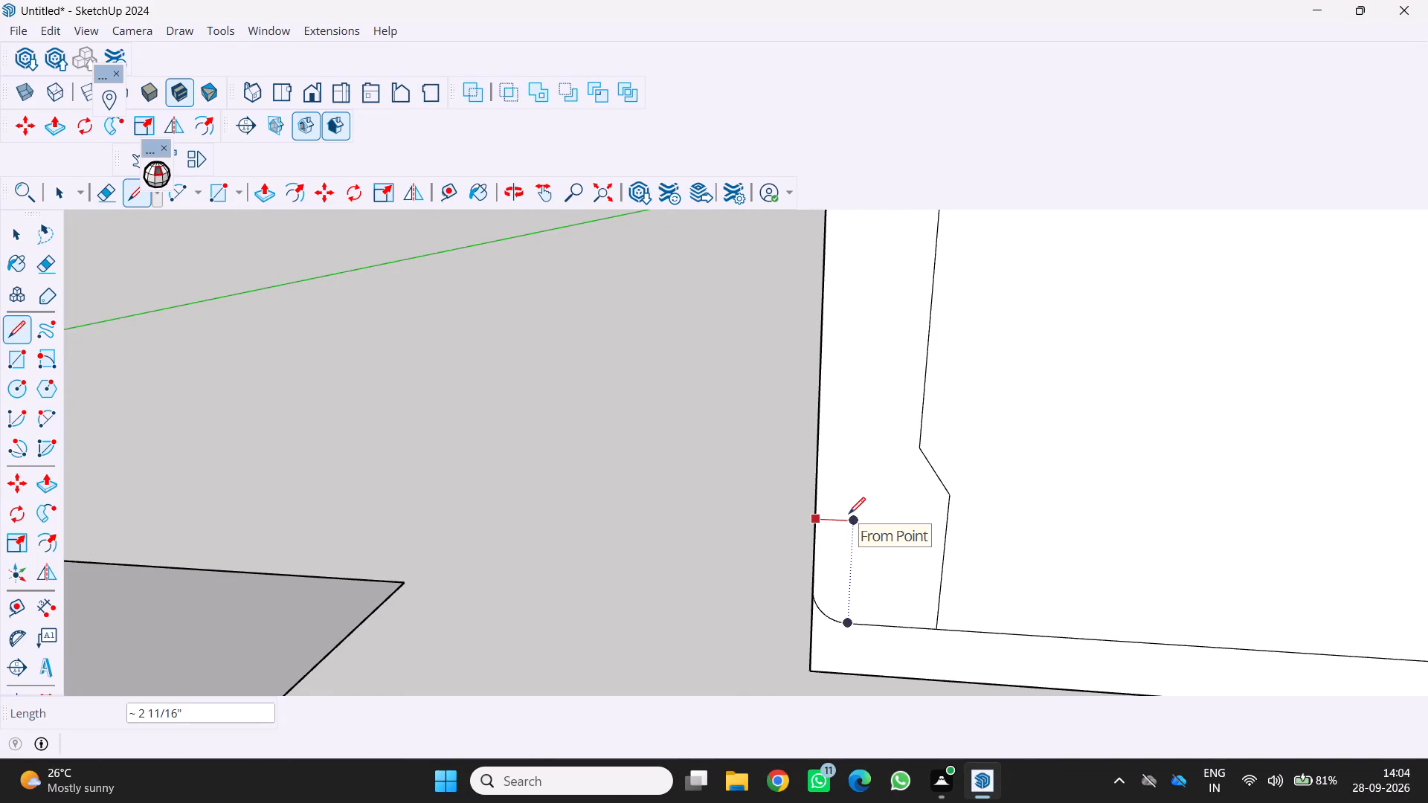
left_click(850, 510)
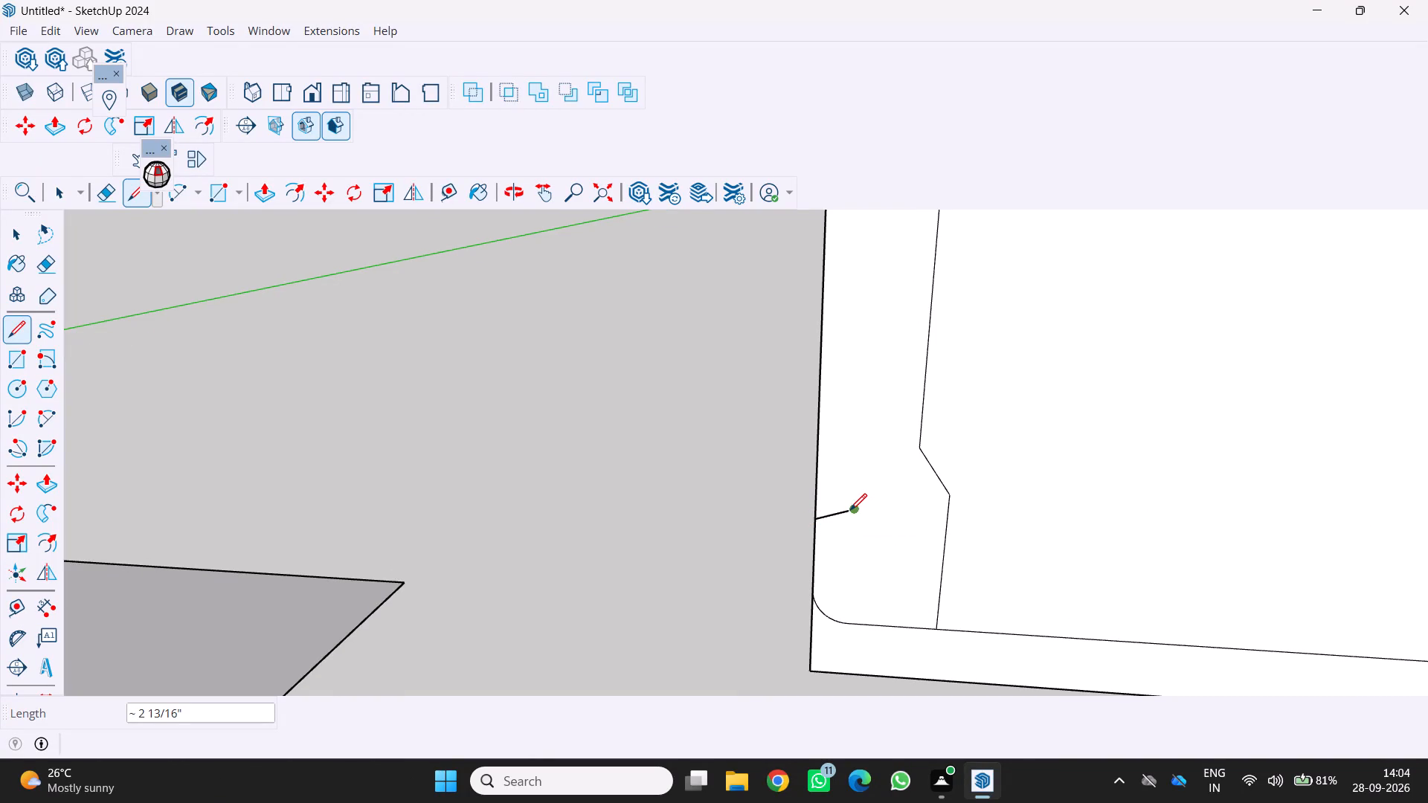
key("Escape")
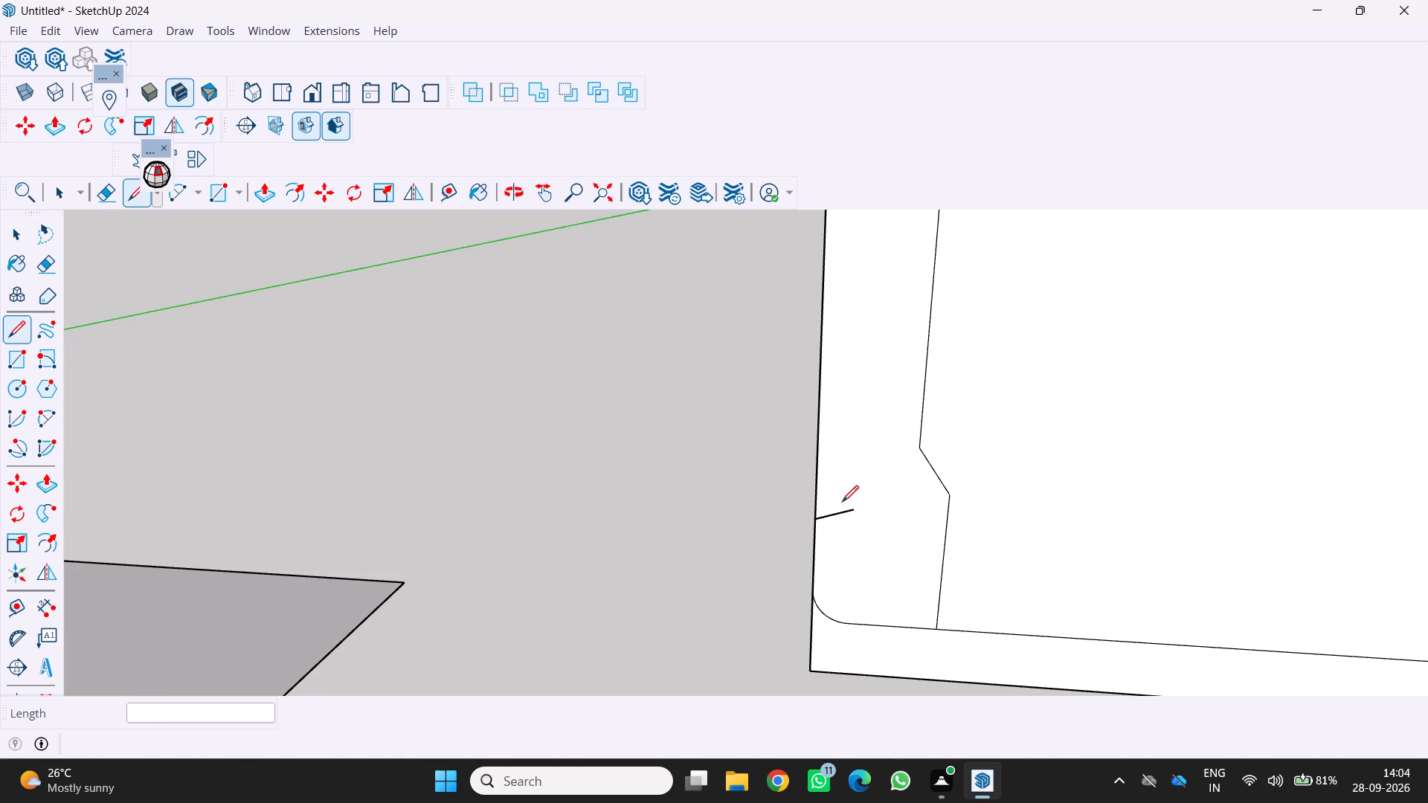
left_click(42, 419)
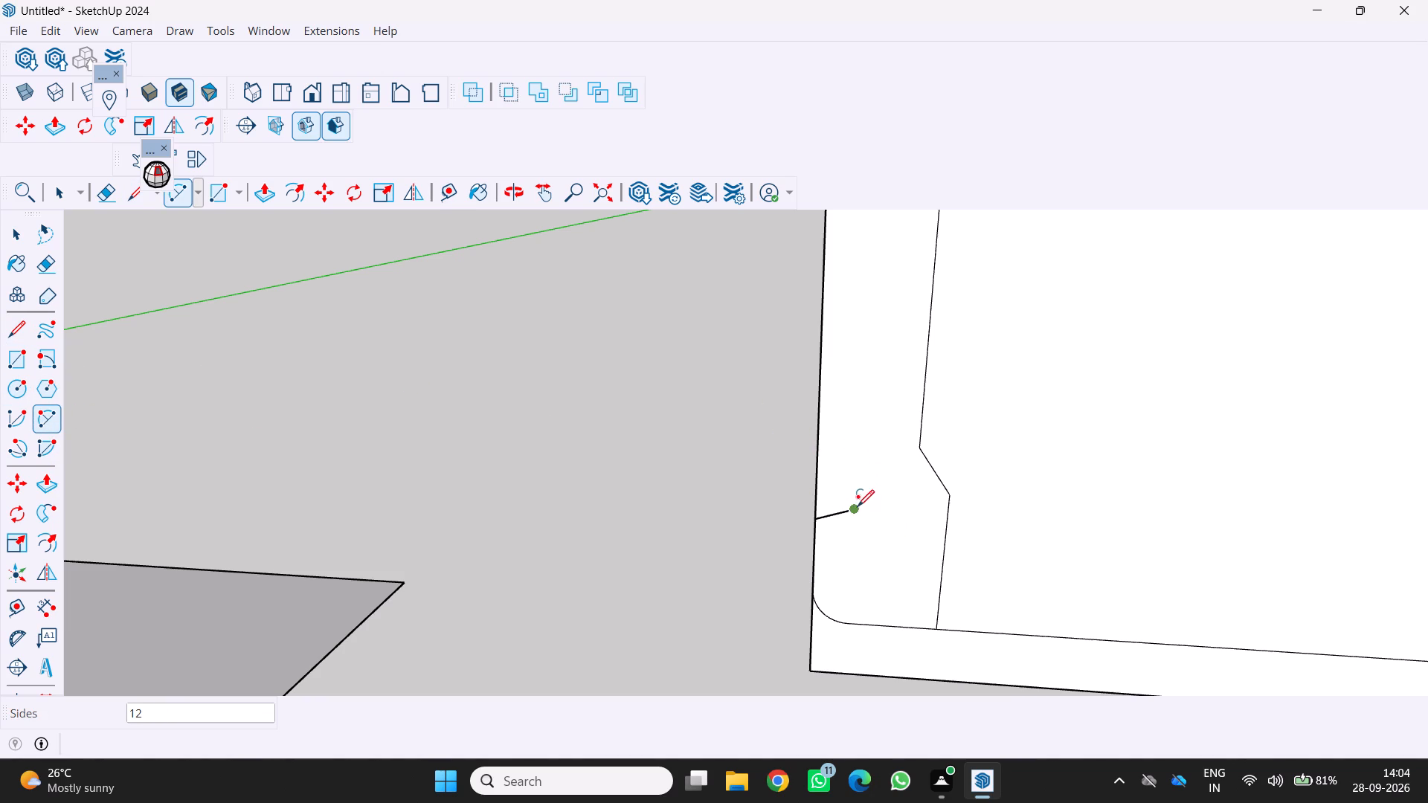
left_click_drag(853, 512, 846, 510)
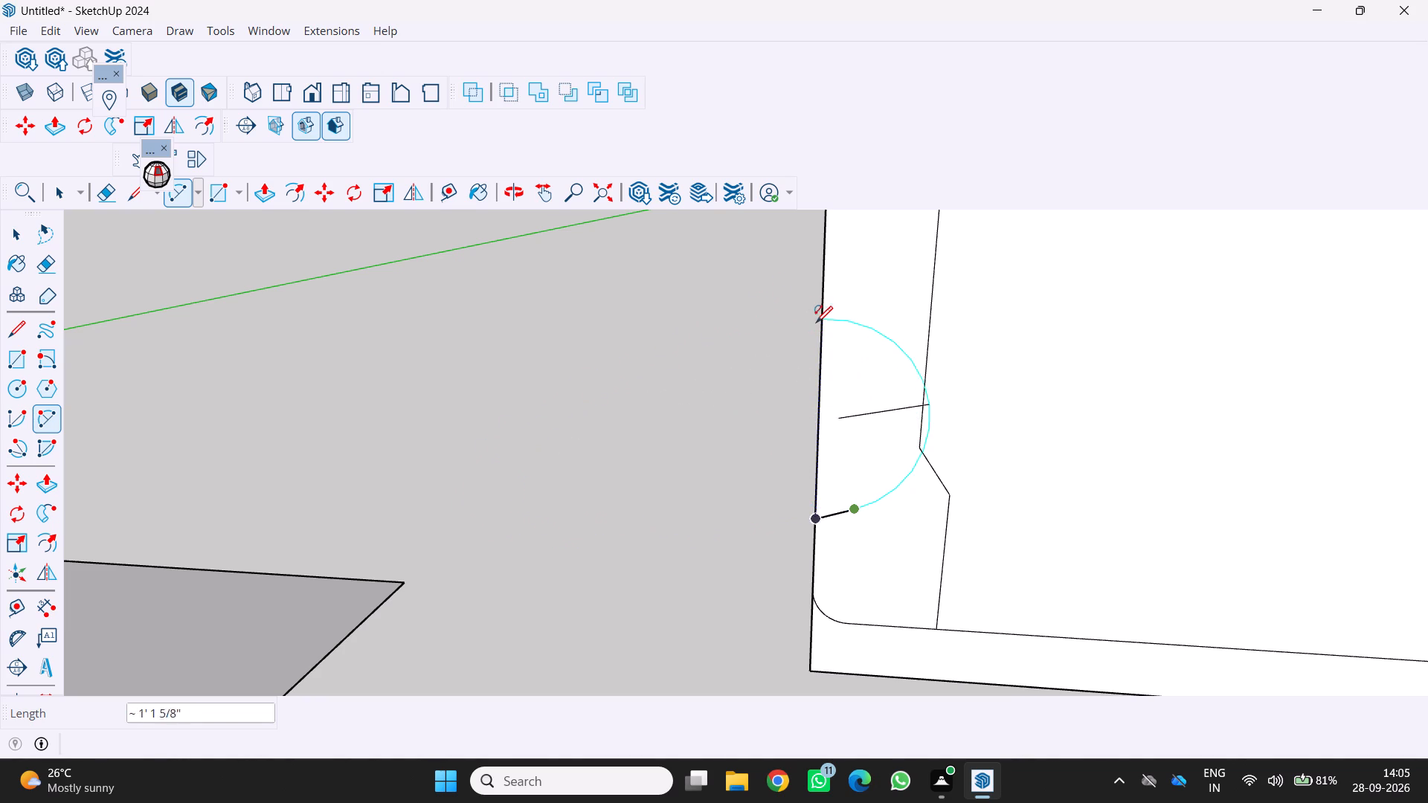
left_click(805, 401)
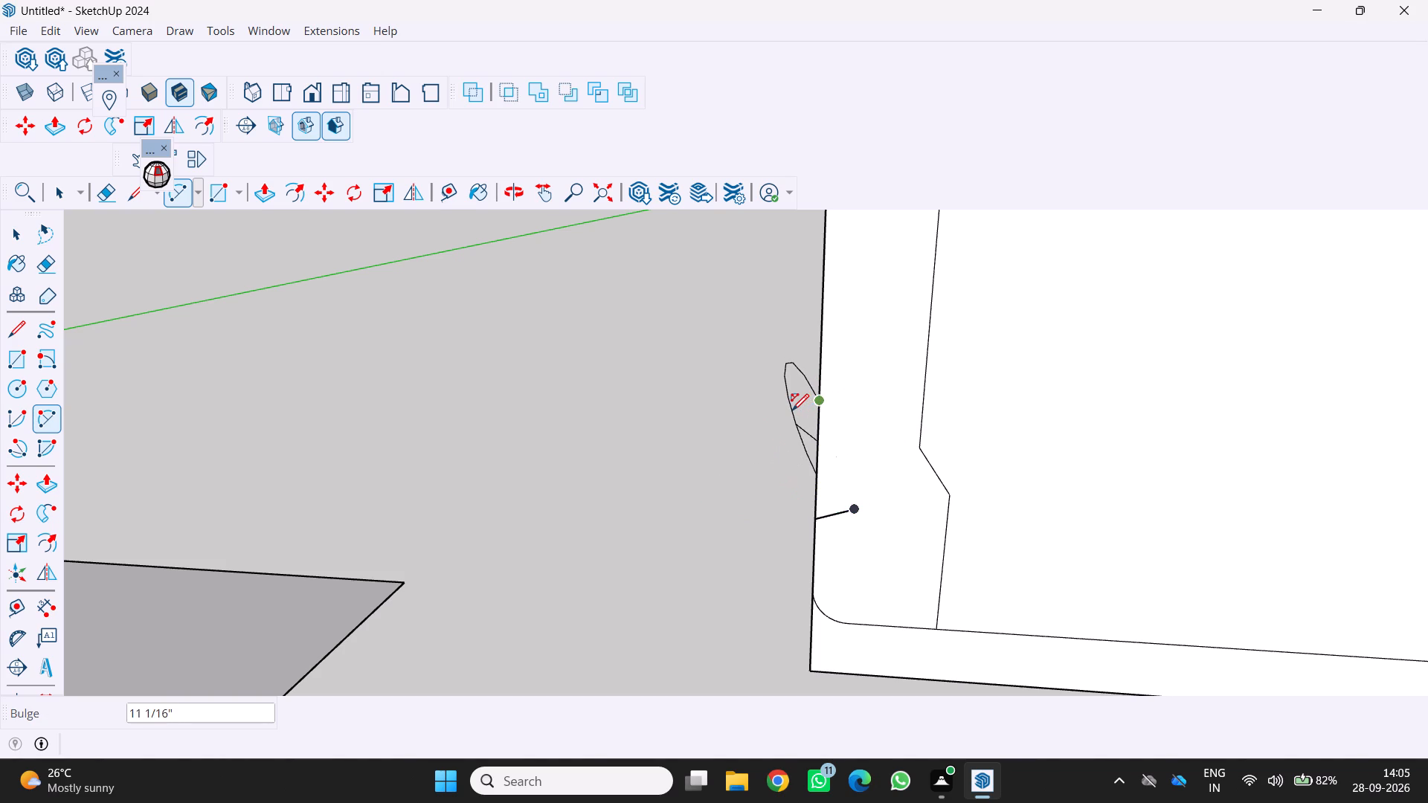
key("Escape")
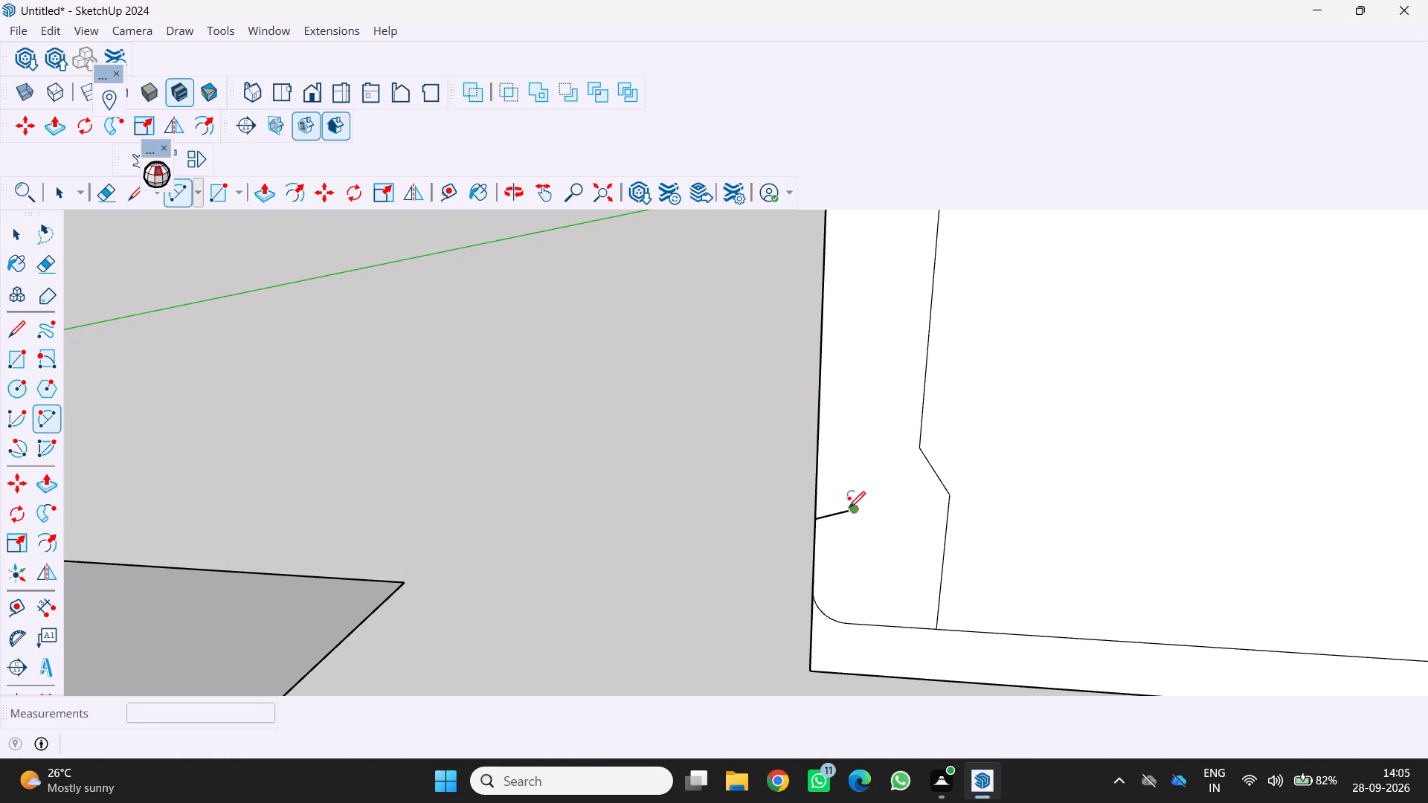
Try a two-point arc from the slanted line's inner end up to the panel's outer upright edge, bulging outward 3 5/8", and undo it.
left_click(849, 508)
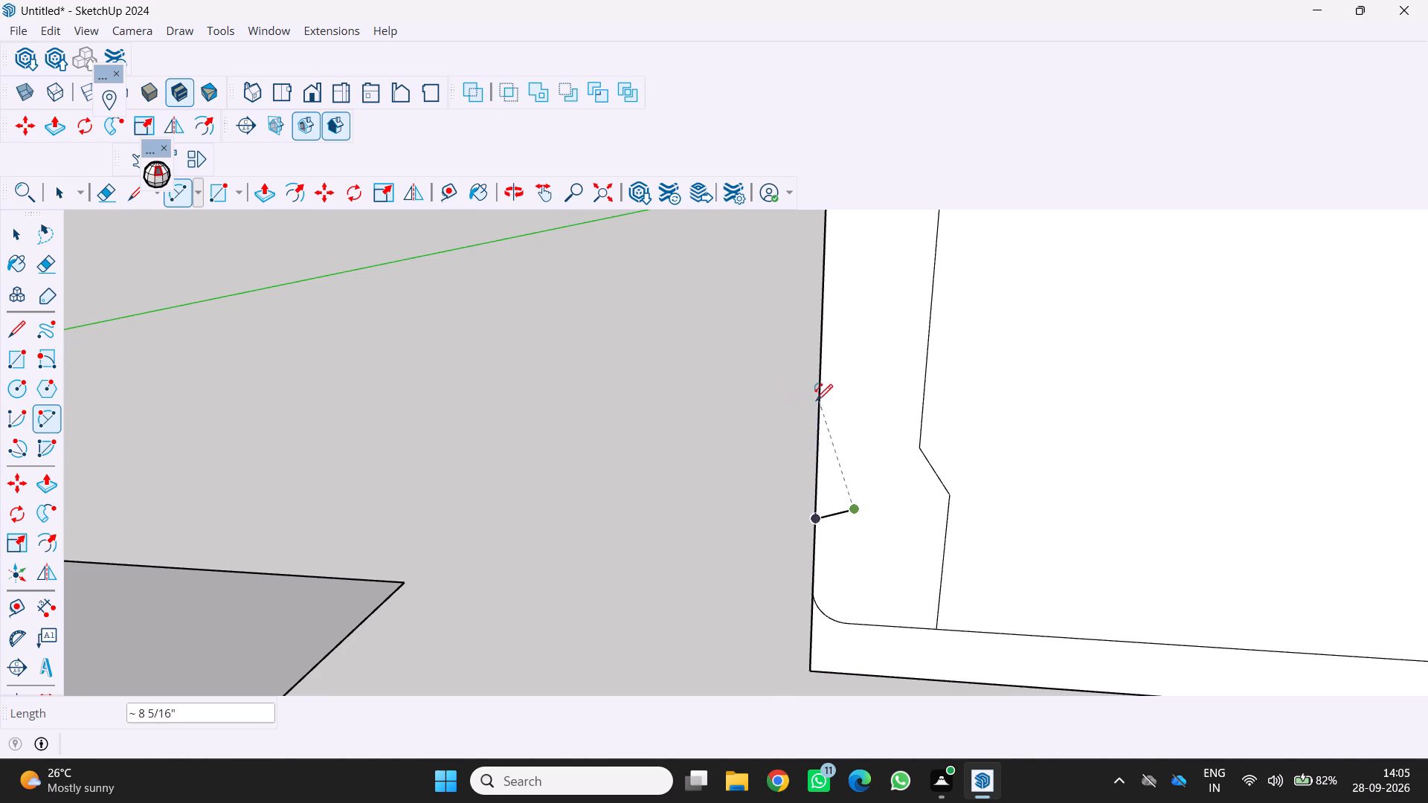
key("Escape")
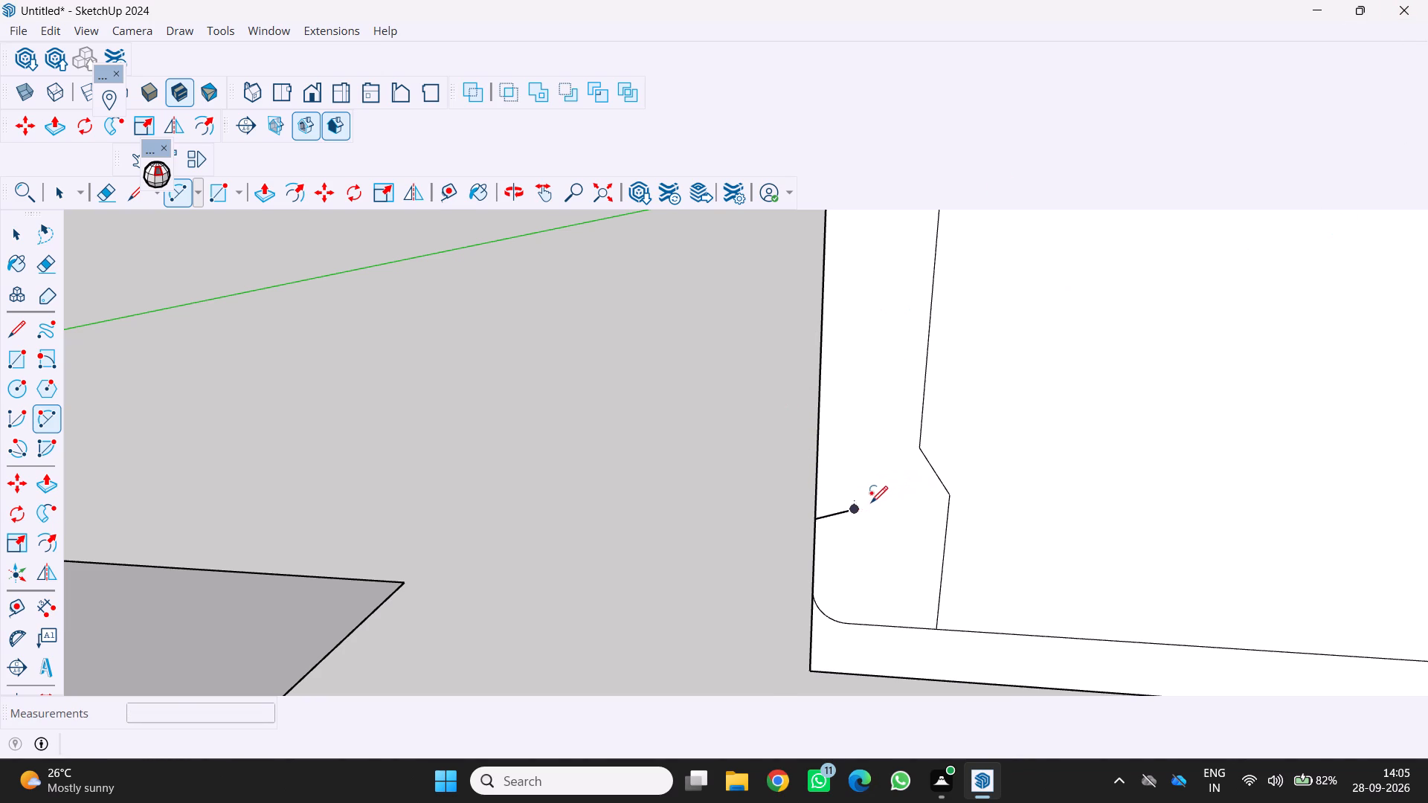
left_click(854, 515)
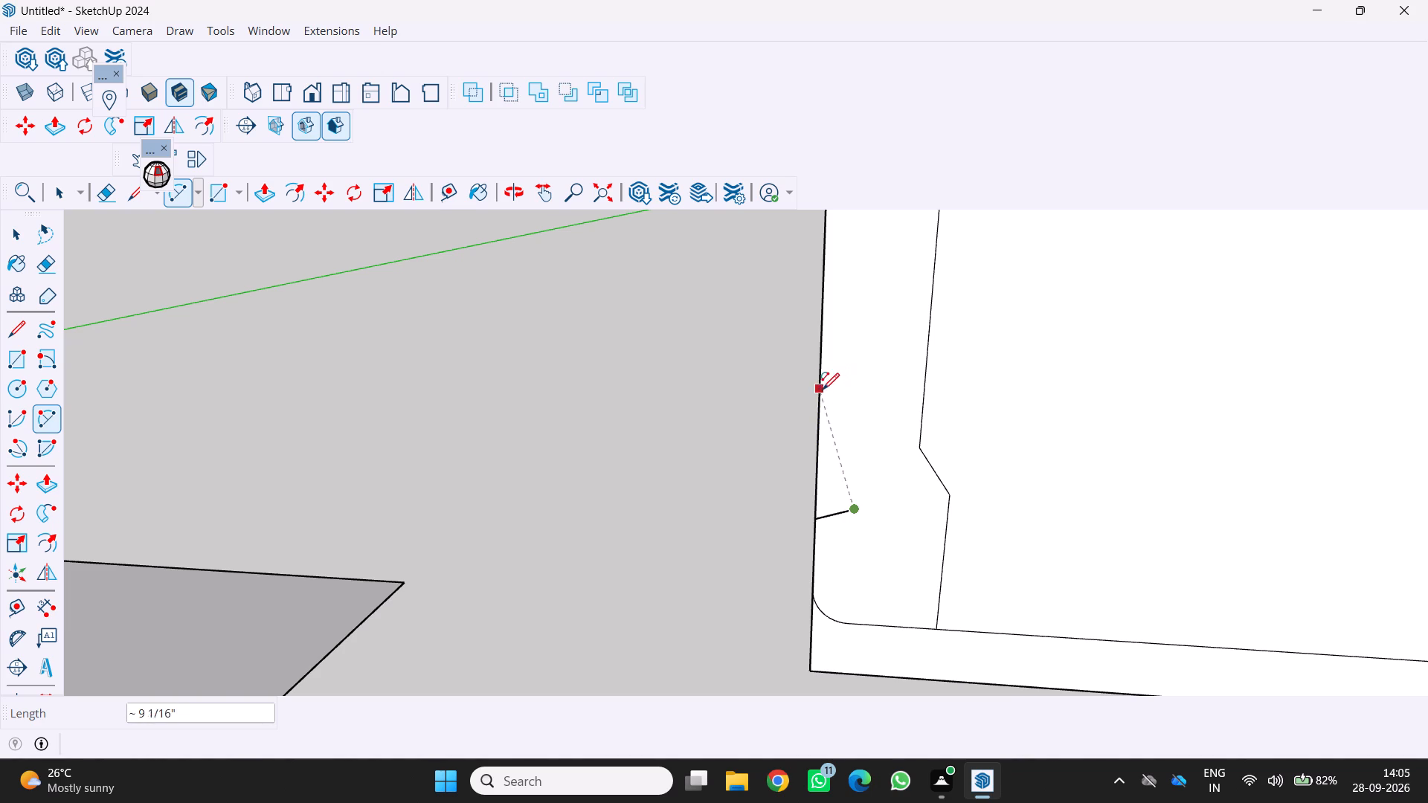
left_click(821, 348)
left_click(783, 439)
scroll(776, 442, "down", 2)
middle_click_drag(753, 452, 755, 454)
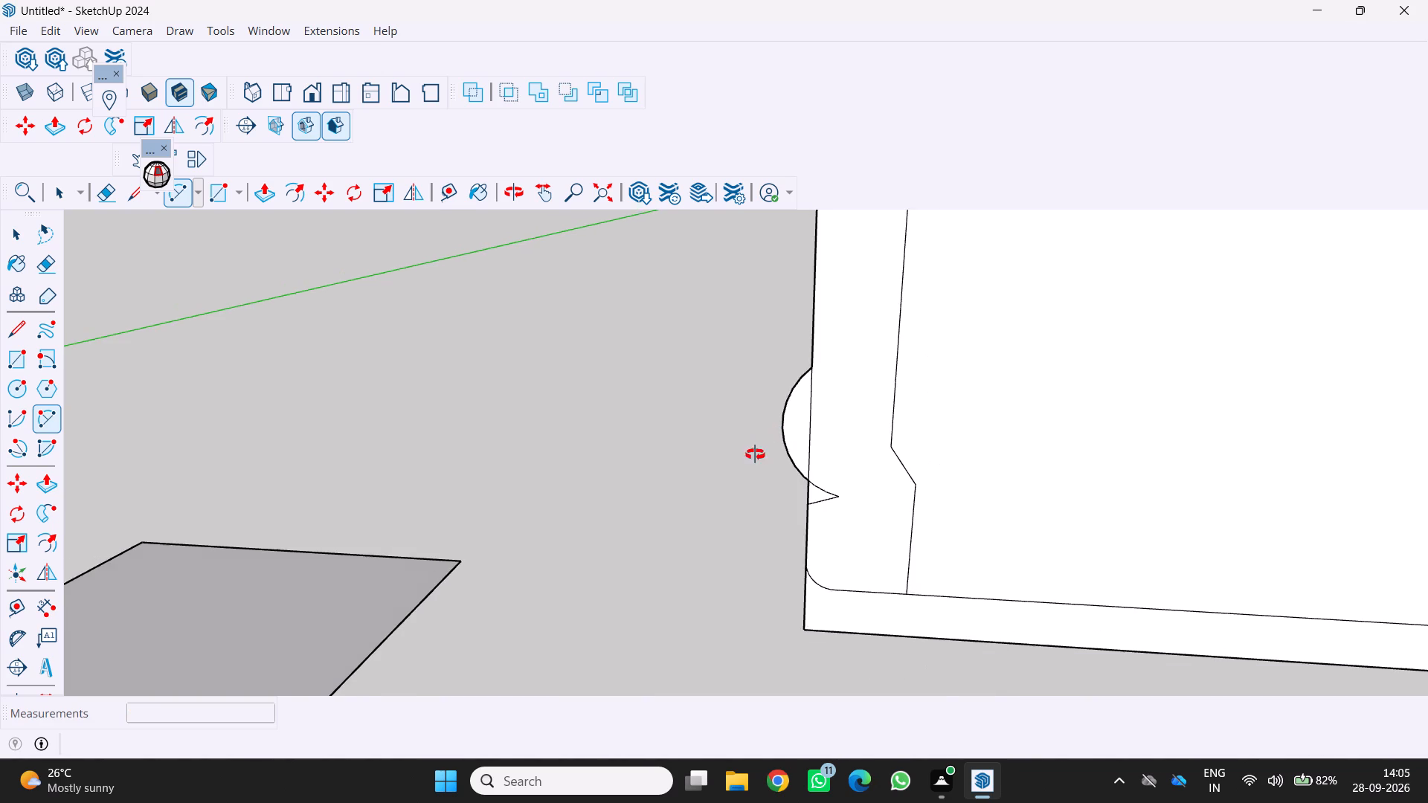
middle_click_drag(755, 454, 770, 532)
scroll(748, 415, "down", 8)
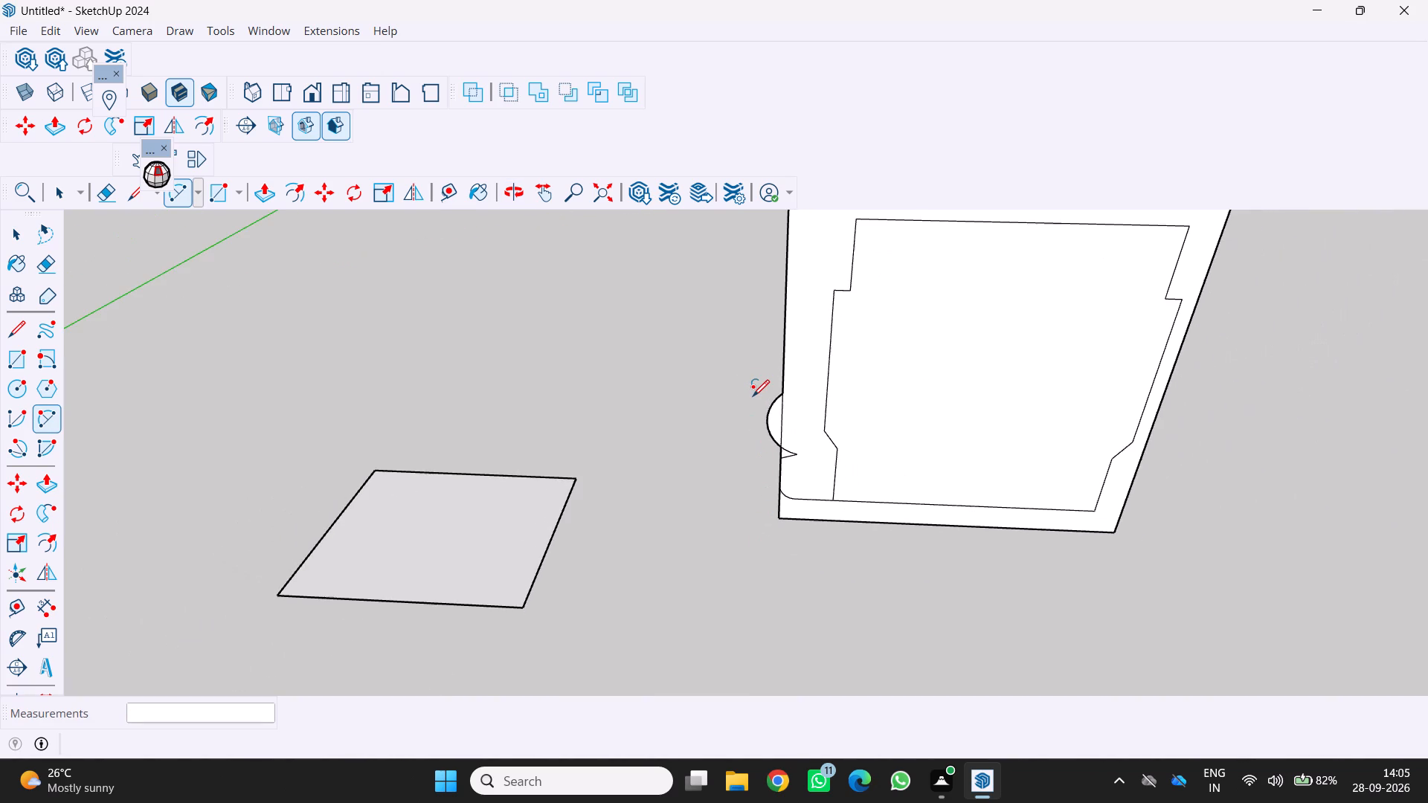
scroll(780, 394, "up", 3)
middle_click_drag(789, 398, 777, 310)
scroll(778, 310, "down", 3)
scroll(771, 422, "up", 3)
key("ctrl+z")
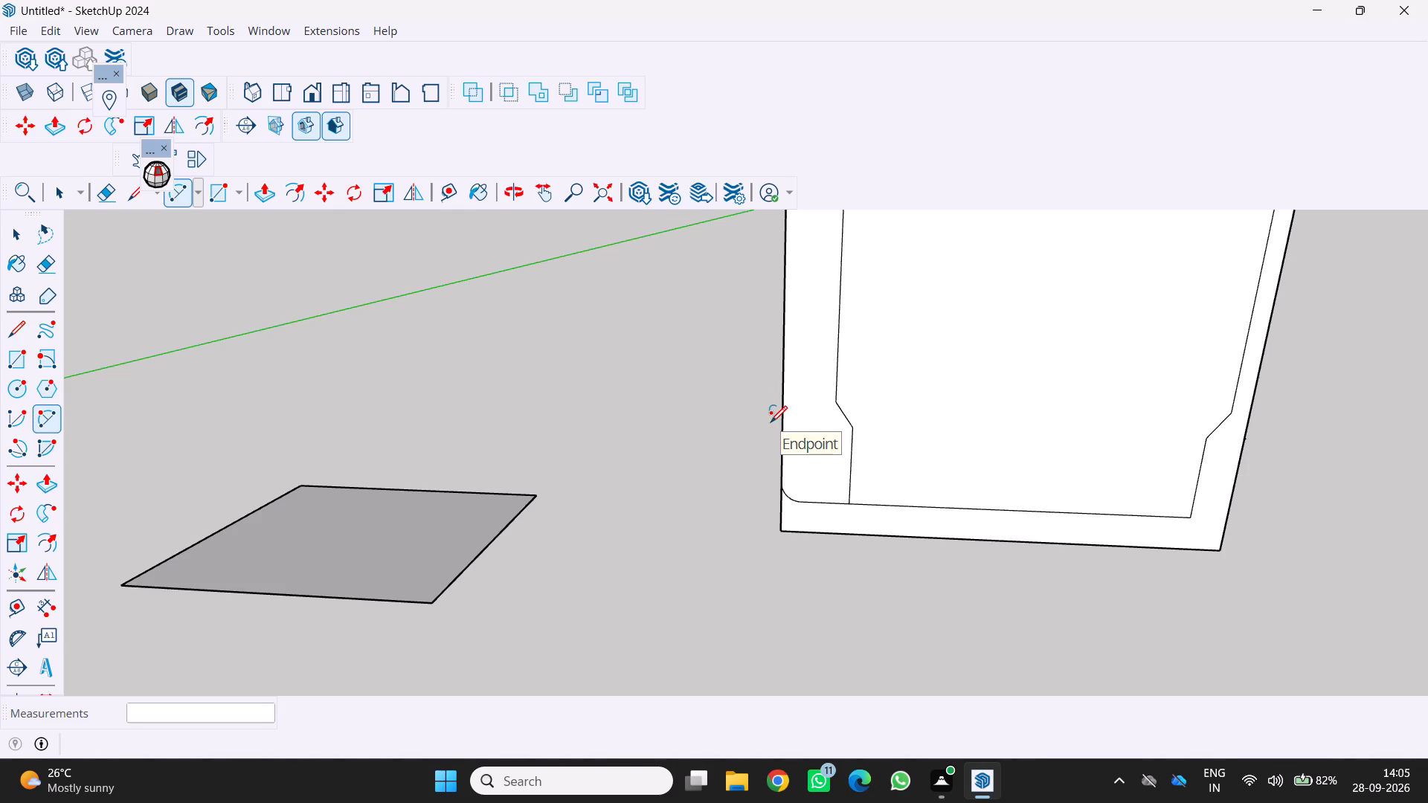
Draw a two-point arc about 1' 11 9/16" long from the slanted line's inner end up to the panel's outer upright edge, bulging outward 6 1/4".
left_click(808, 439)
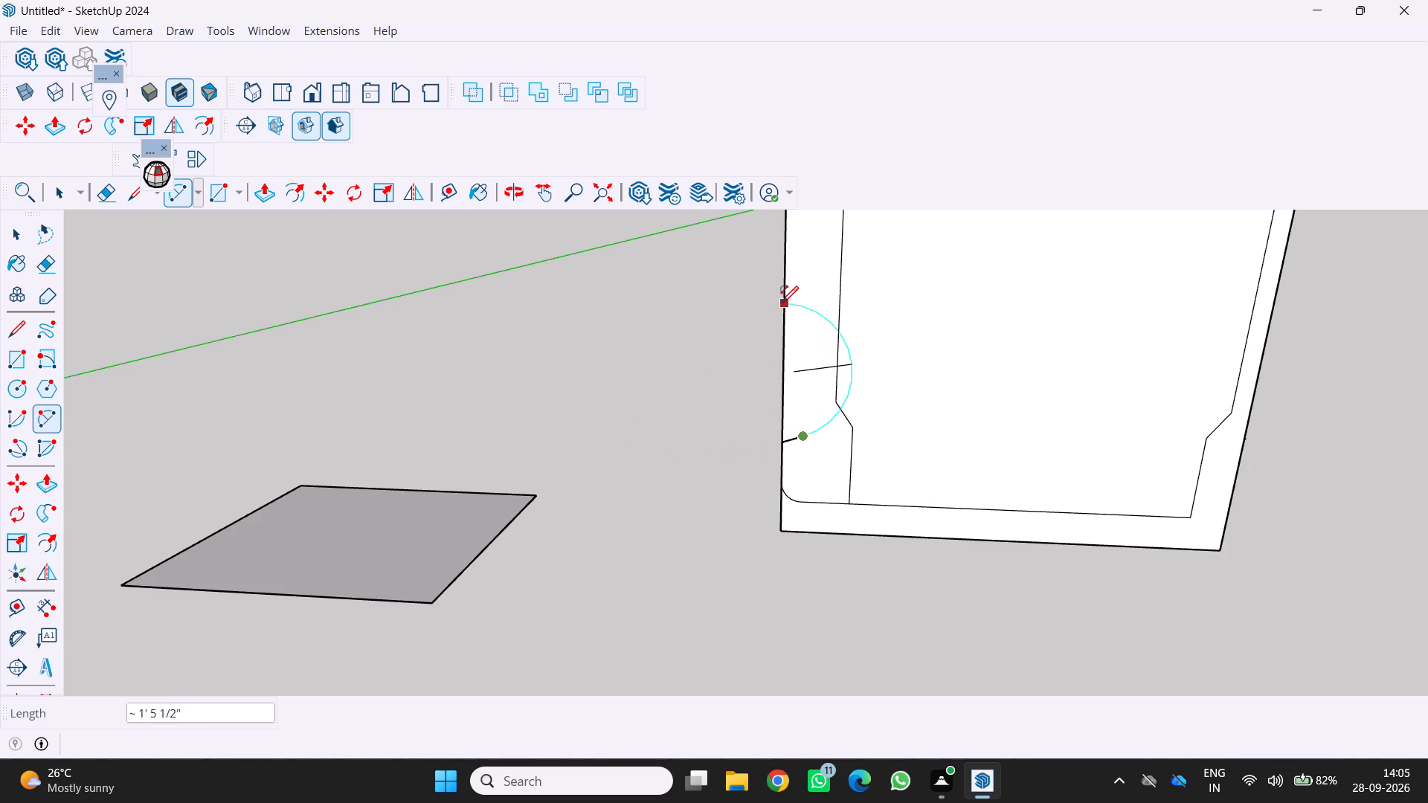
left_click(783, 254)
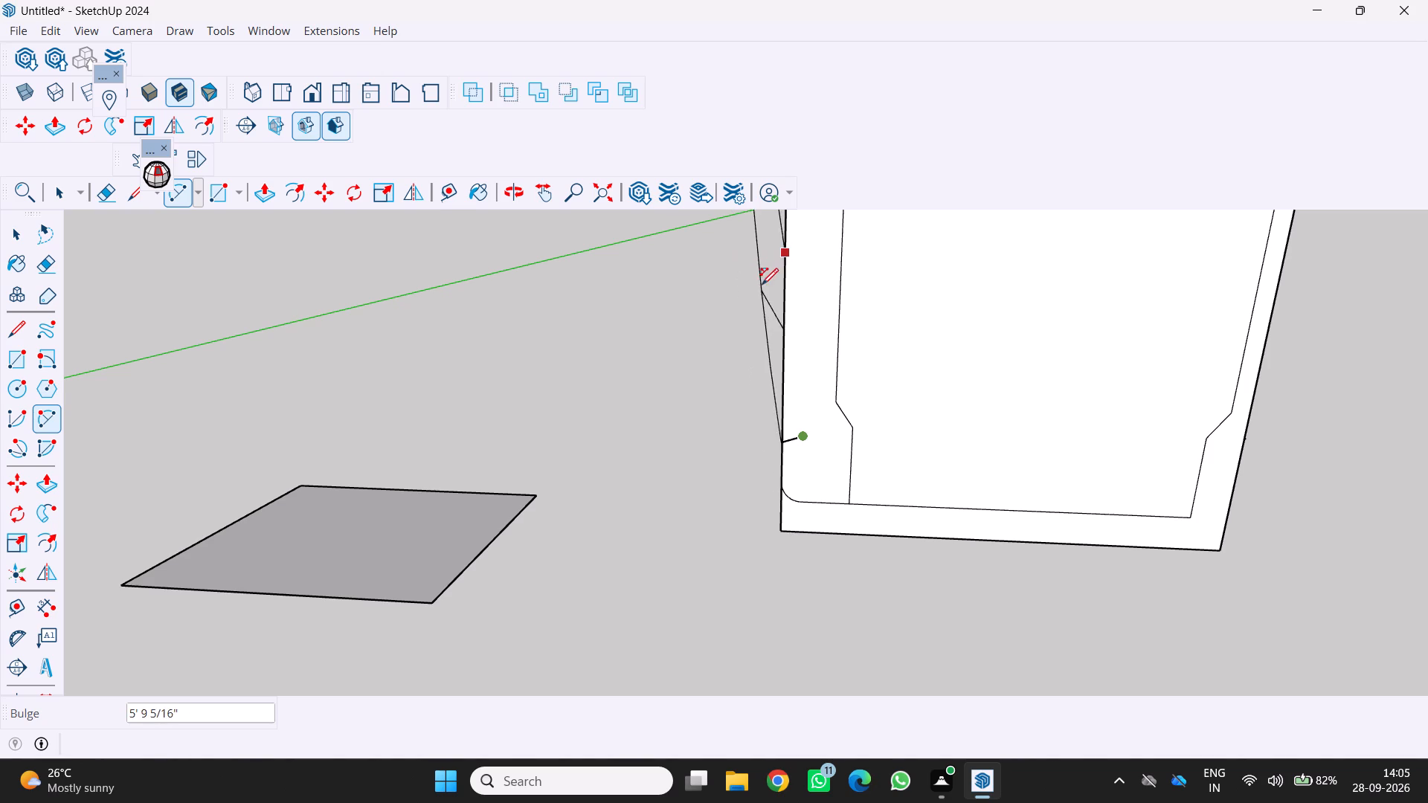
scroll(756, 289, "up", 2)
middle_click_drag(759, 303, 759, 358)
scroll(759, 360, "down", 3)
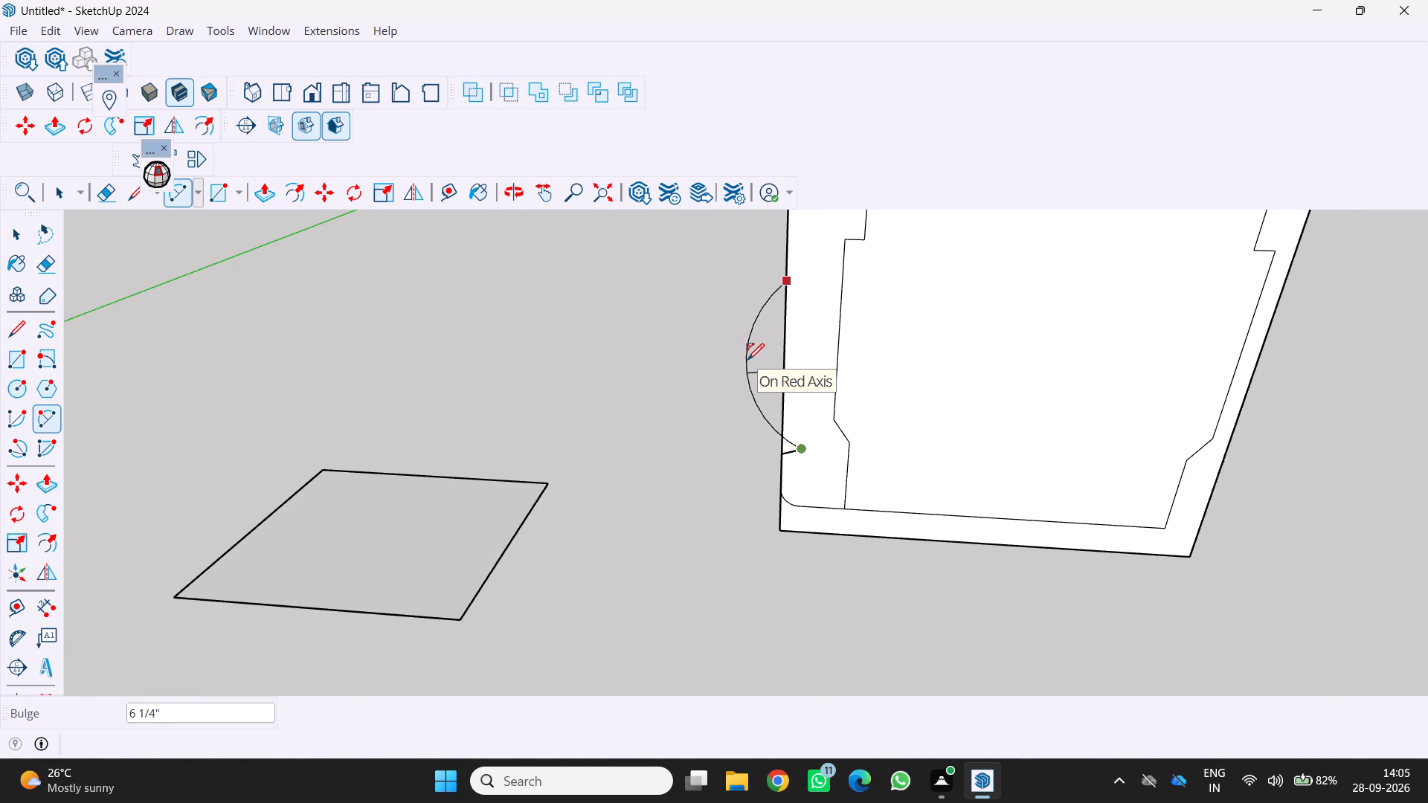
left_click(747, 360)
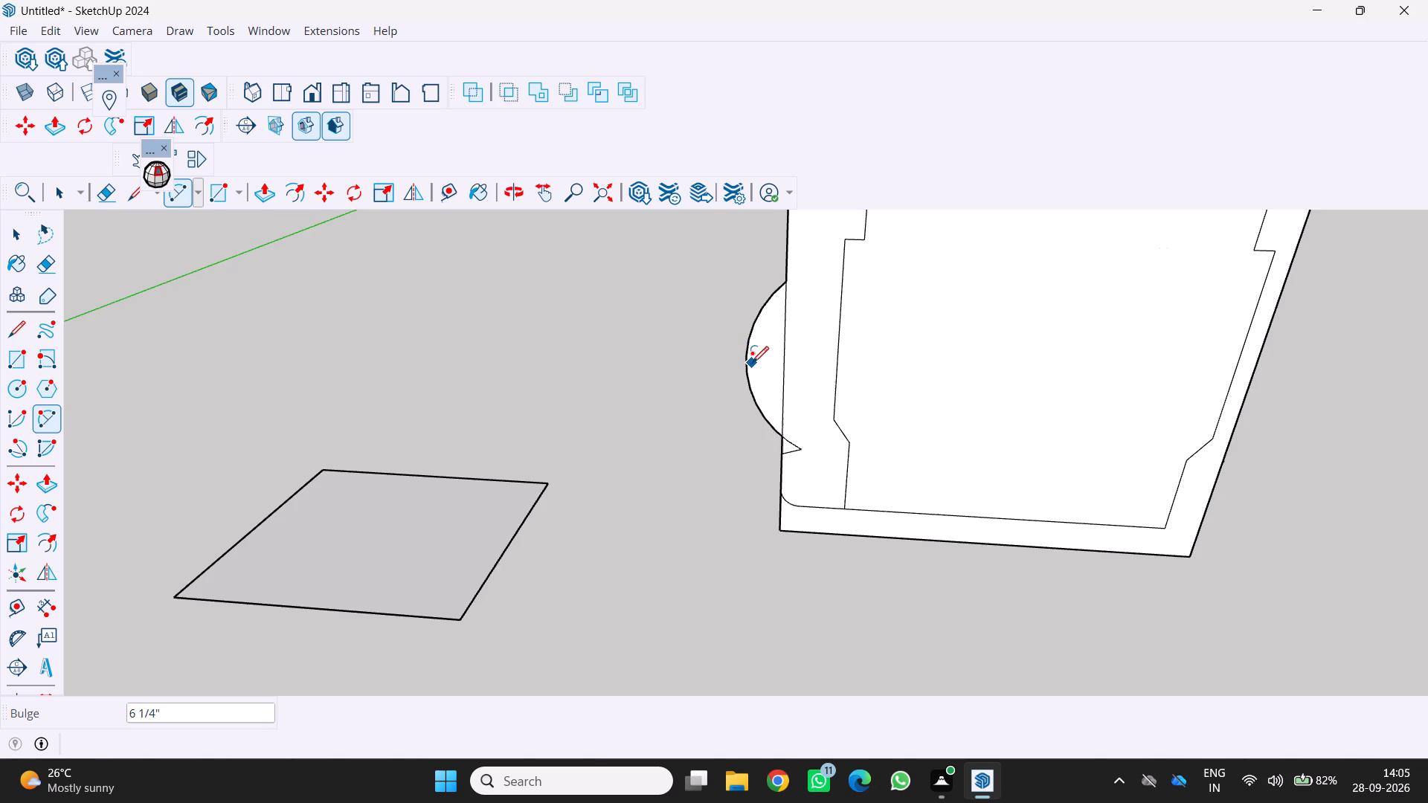
scroll(752, 363, "down", 2)
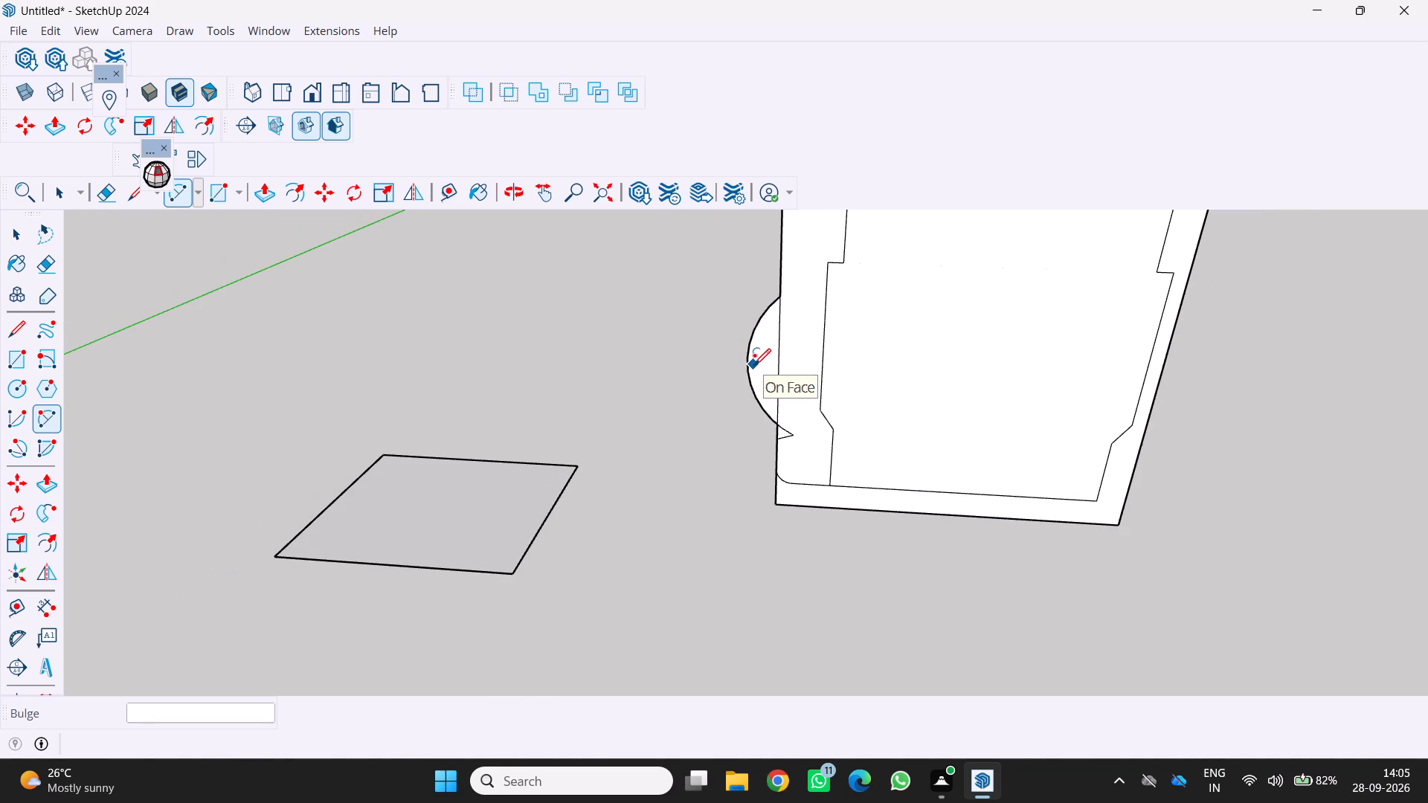
Erase the outer upright edge segments behind the large arc and between the arc and the short slanted line, opening a small notch.
key("e")
left_click(781, 354)
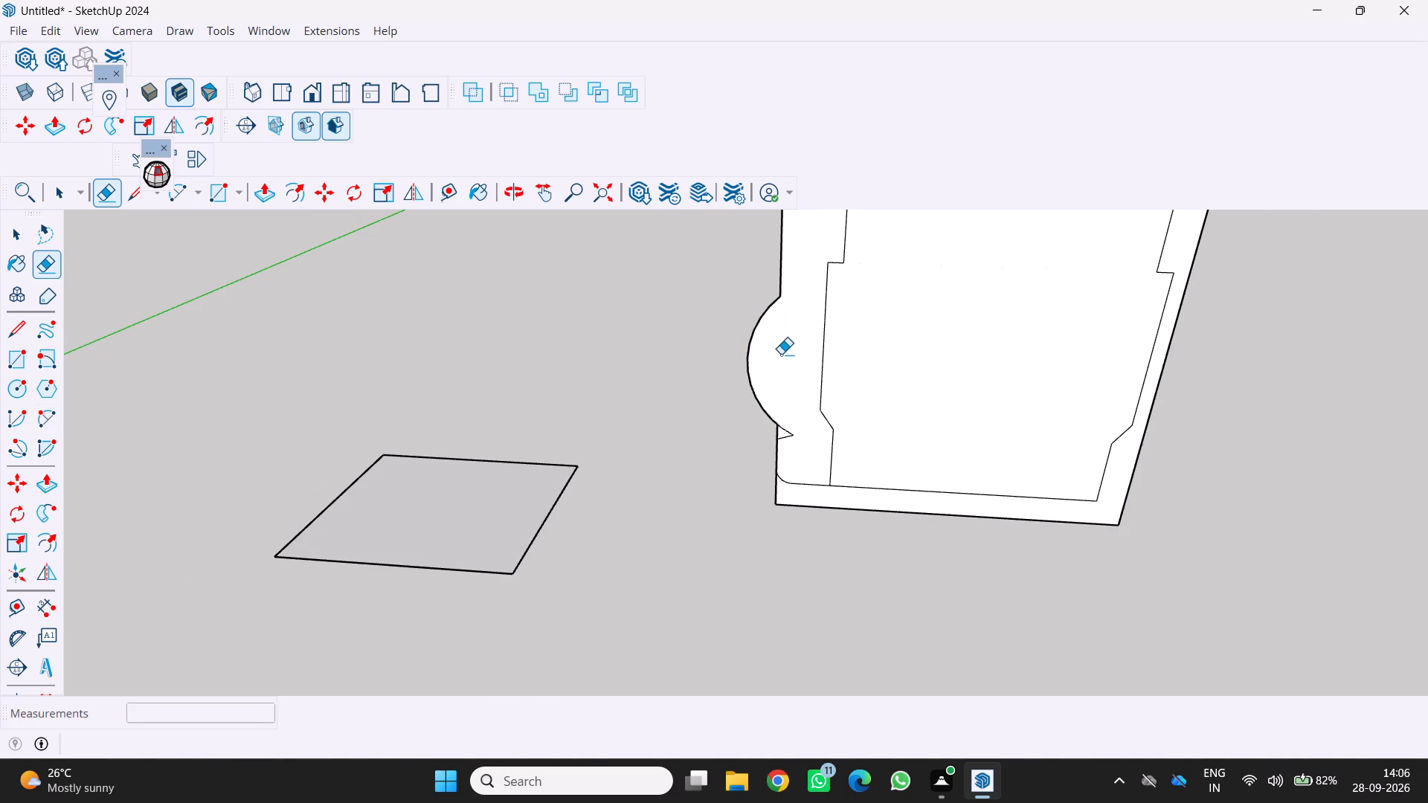
scroll(730, 425, "down", 2)
middle_click_drag(725, 419, 752, 390)
scroll(820, 492, "up", 7)
scroll(714, 390, "up", 4)
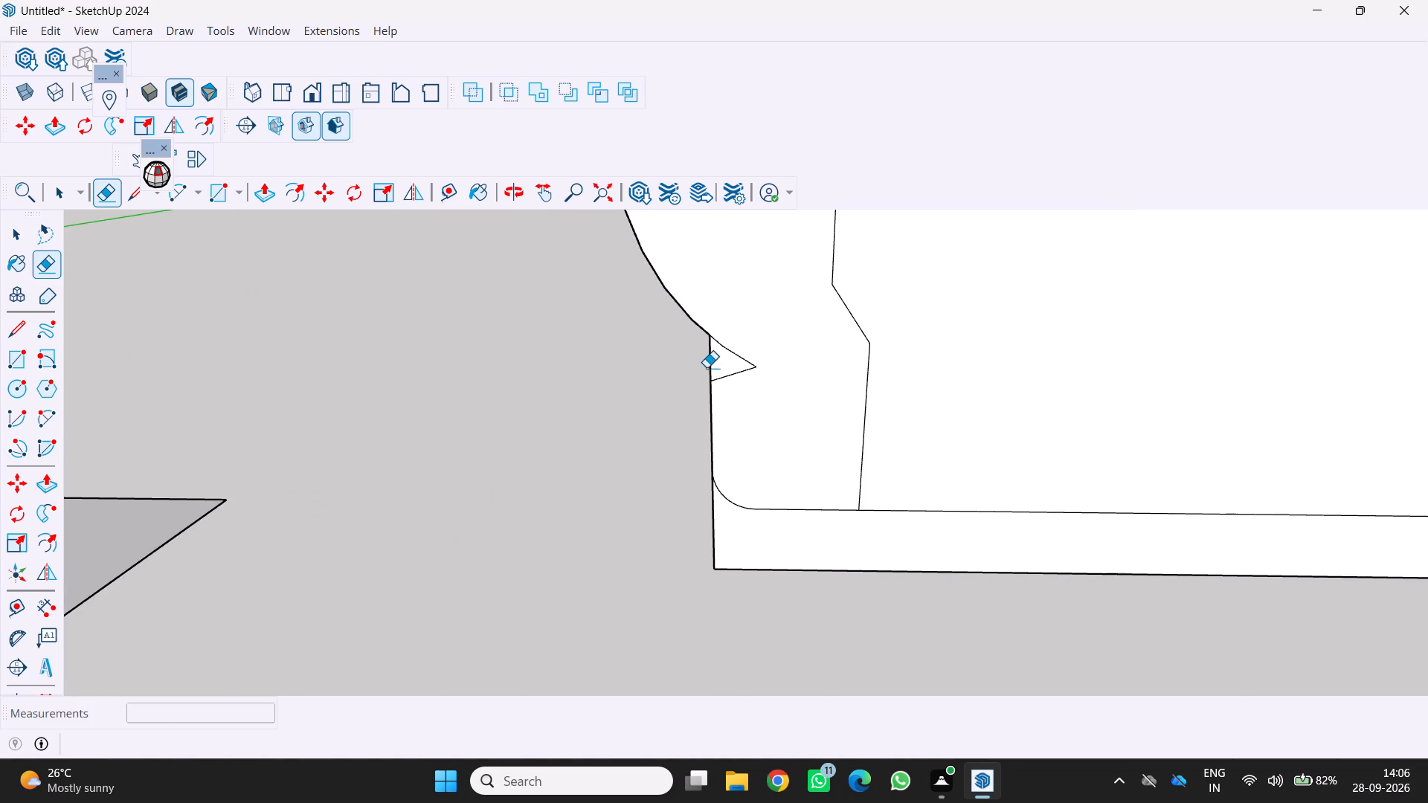
left_click(707, 367)
left_click(715, 365)
left_click(710, 370)
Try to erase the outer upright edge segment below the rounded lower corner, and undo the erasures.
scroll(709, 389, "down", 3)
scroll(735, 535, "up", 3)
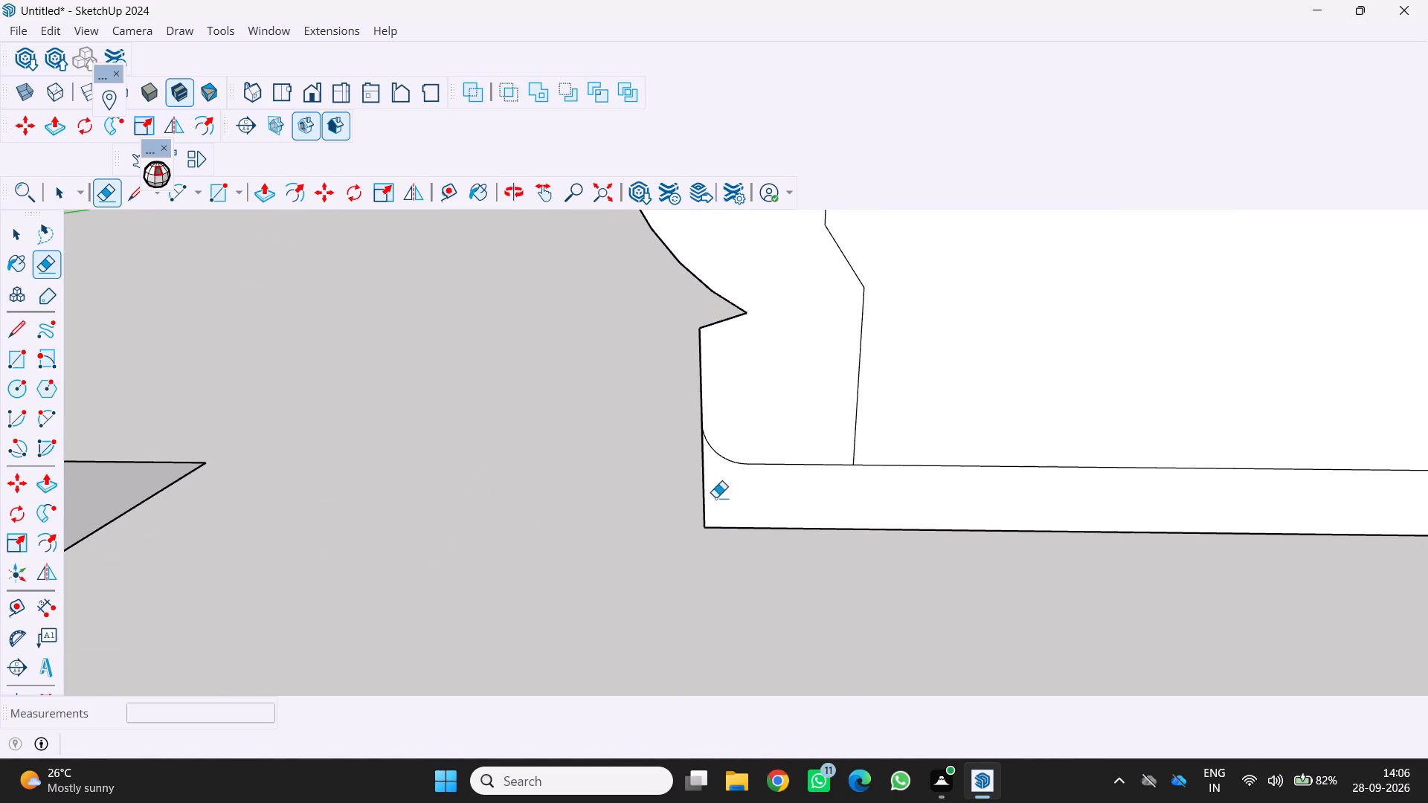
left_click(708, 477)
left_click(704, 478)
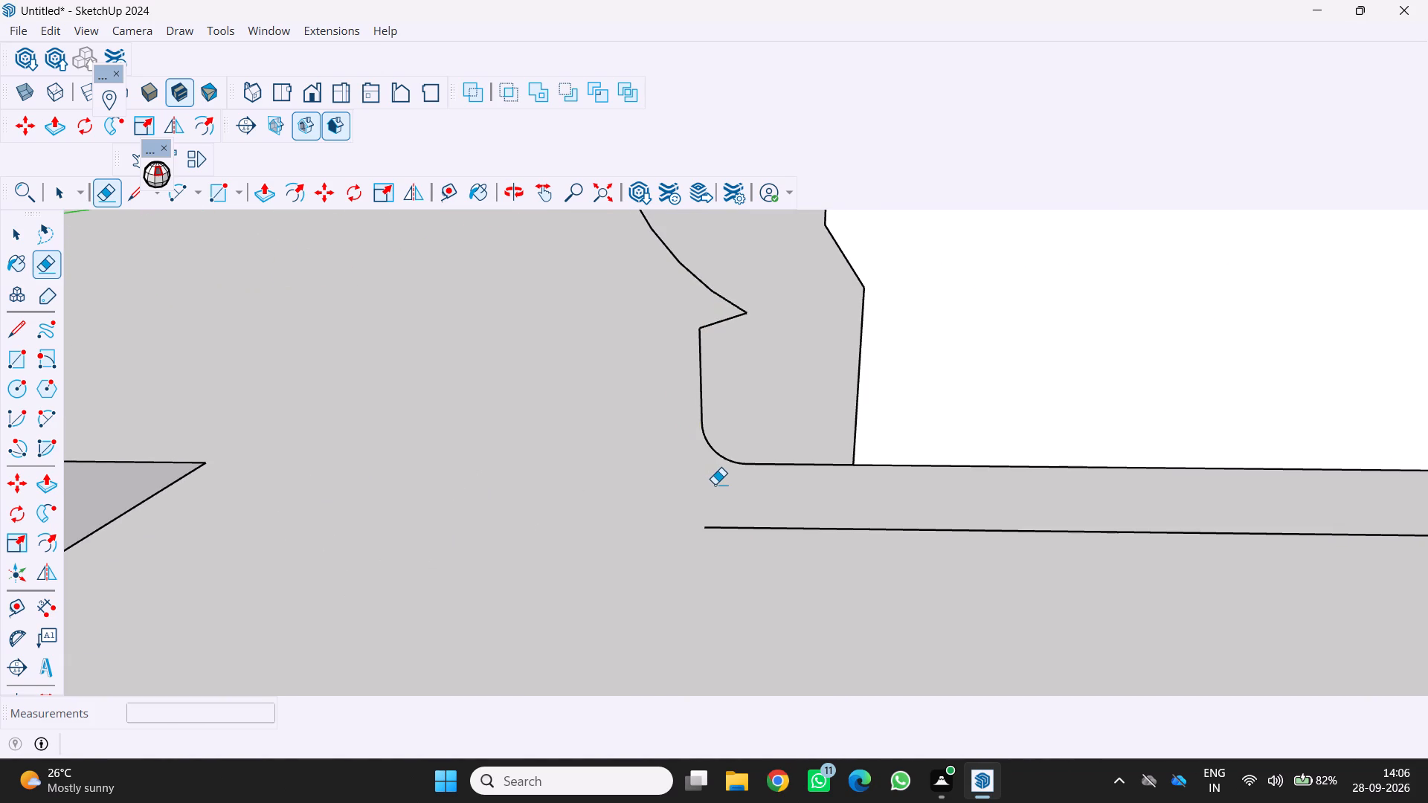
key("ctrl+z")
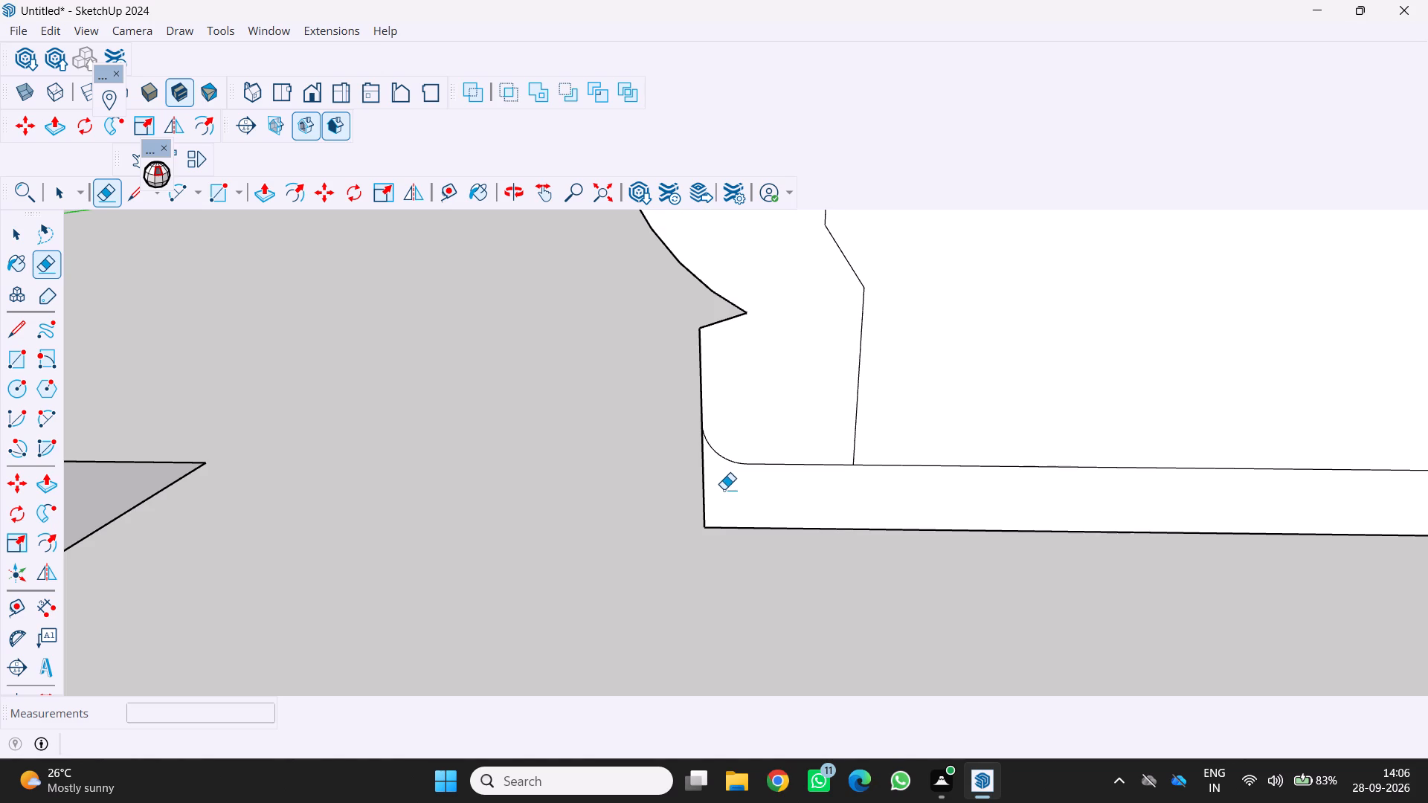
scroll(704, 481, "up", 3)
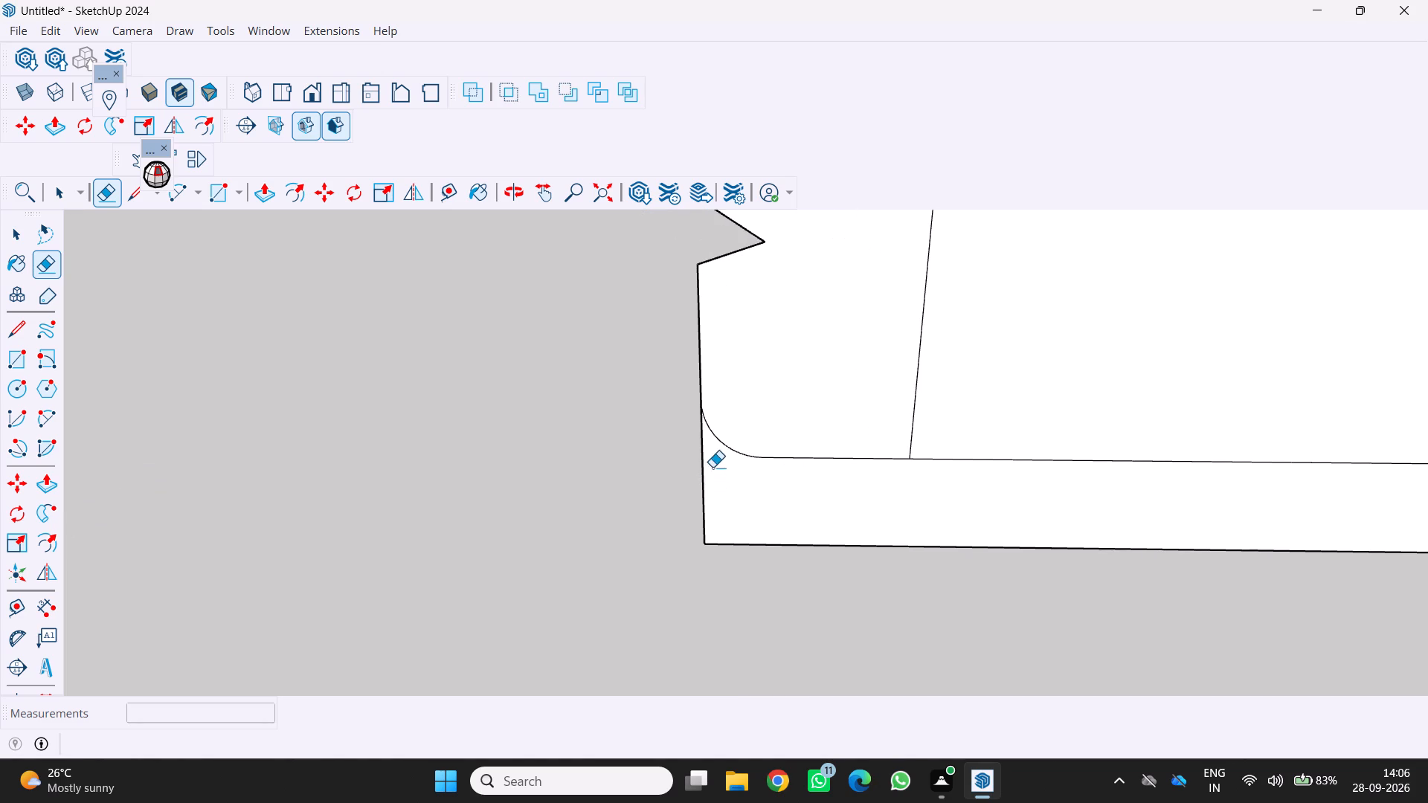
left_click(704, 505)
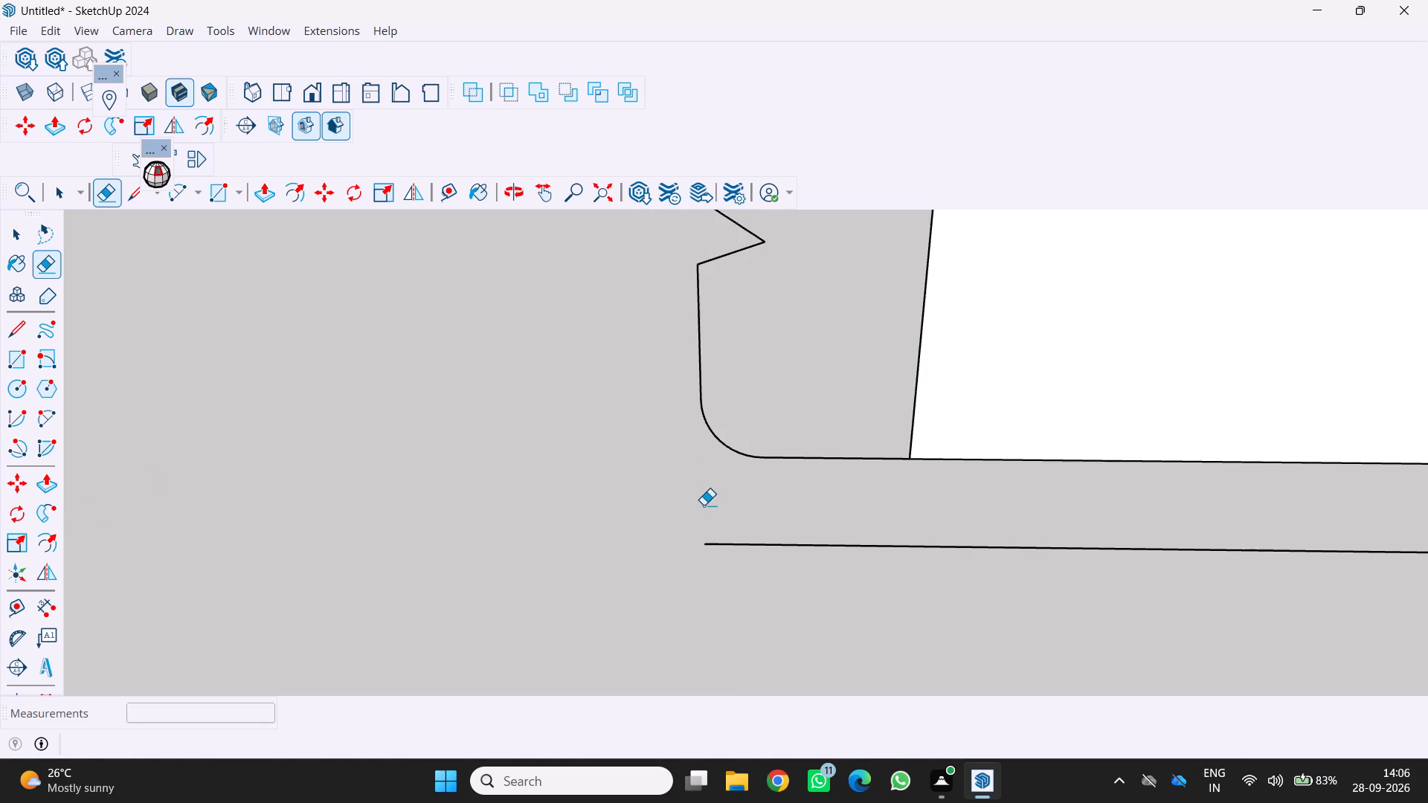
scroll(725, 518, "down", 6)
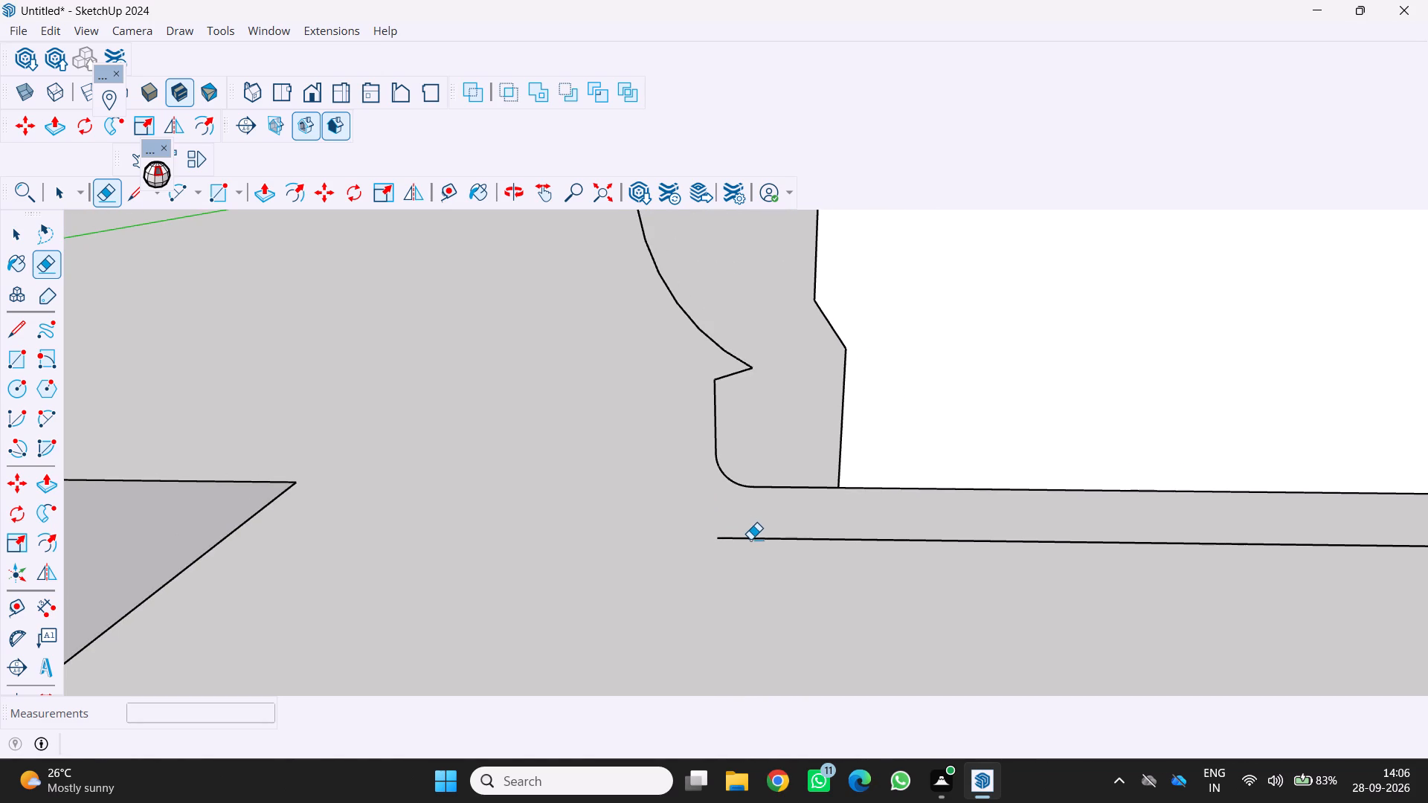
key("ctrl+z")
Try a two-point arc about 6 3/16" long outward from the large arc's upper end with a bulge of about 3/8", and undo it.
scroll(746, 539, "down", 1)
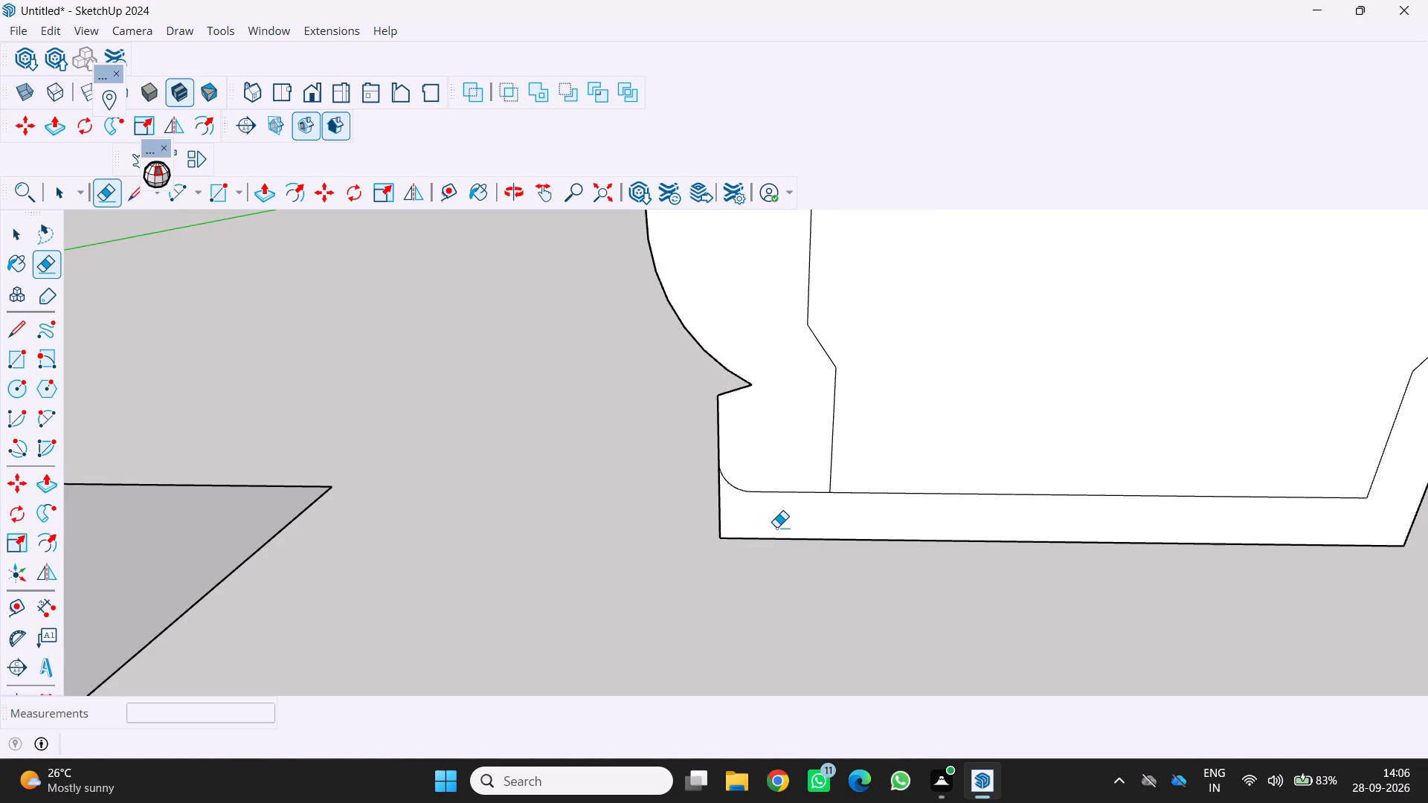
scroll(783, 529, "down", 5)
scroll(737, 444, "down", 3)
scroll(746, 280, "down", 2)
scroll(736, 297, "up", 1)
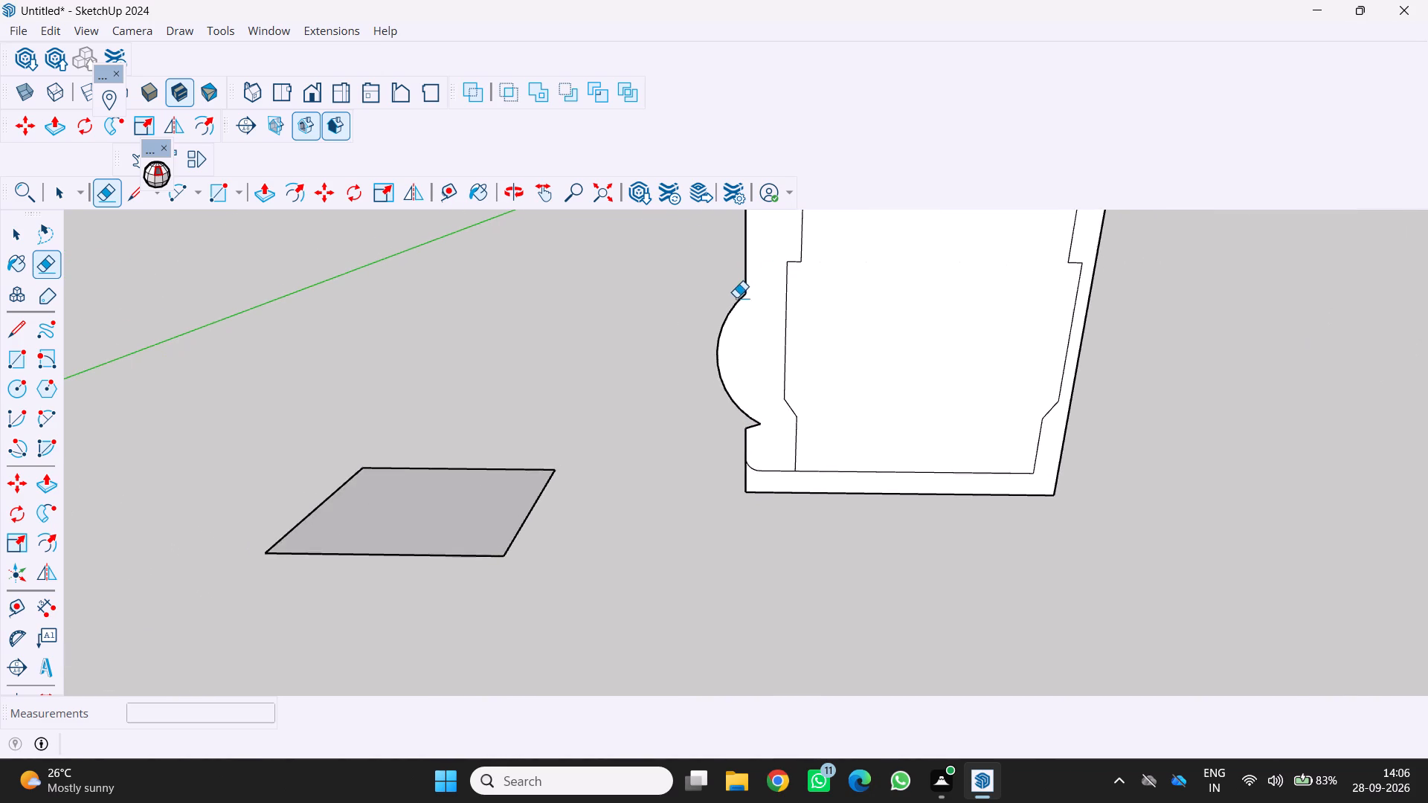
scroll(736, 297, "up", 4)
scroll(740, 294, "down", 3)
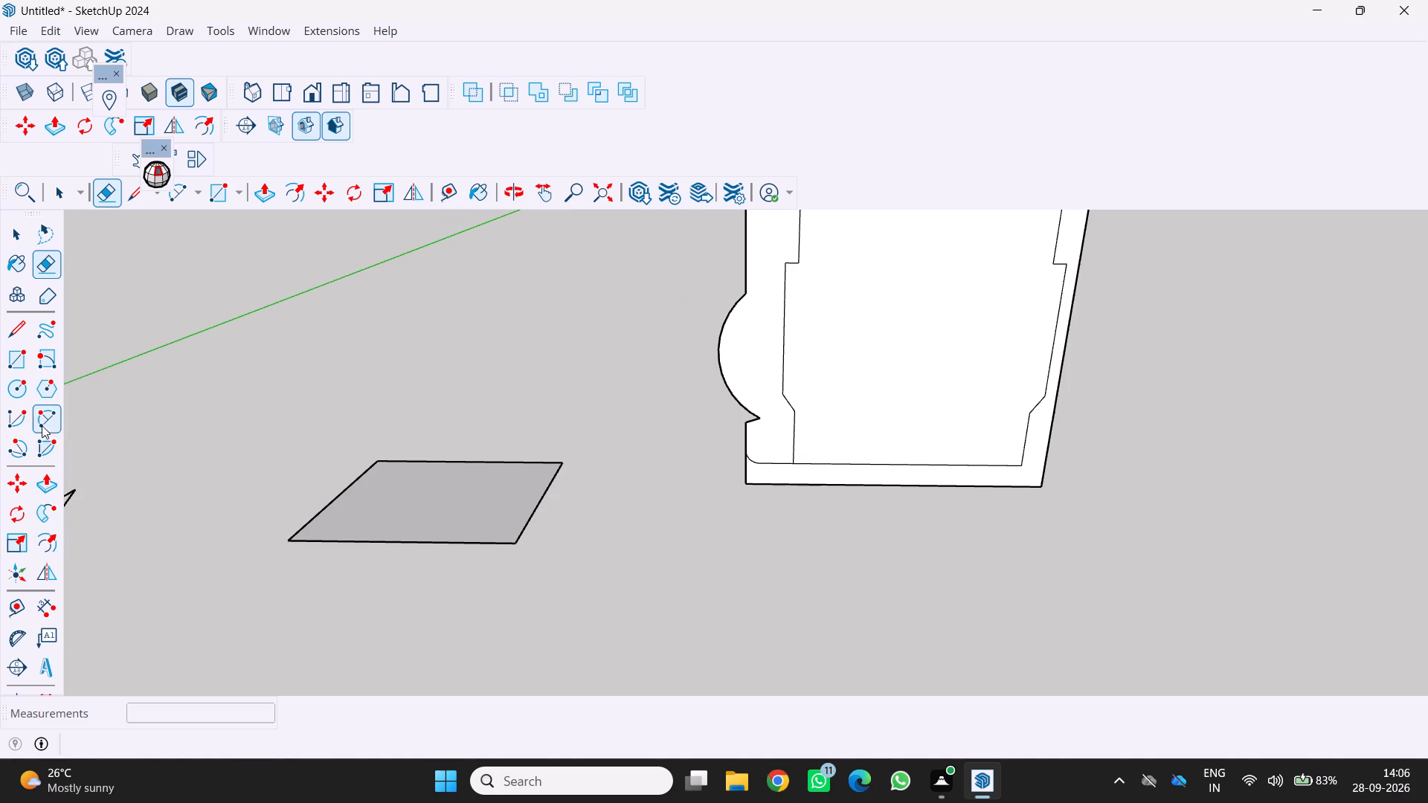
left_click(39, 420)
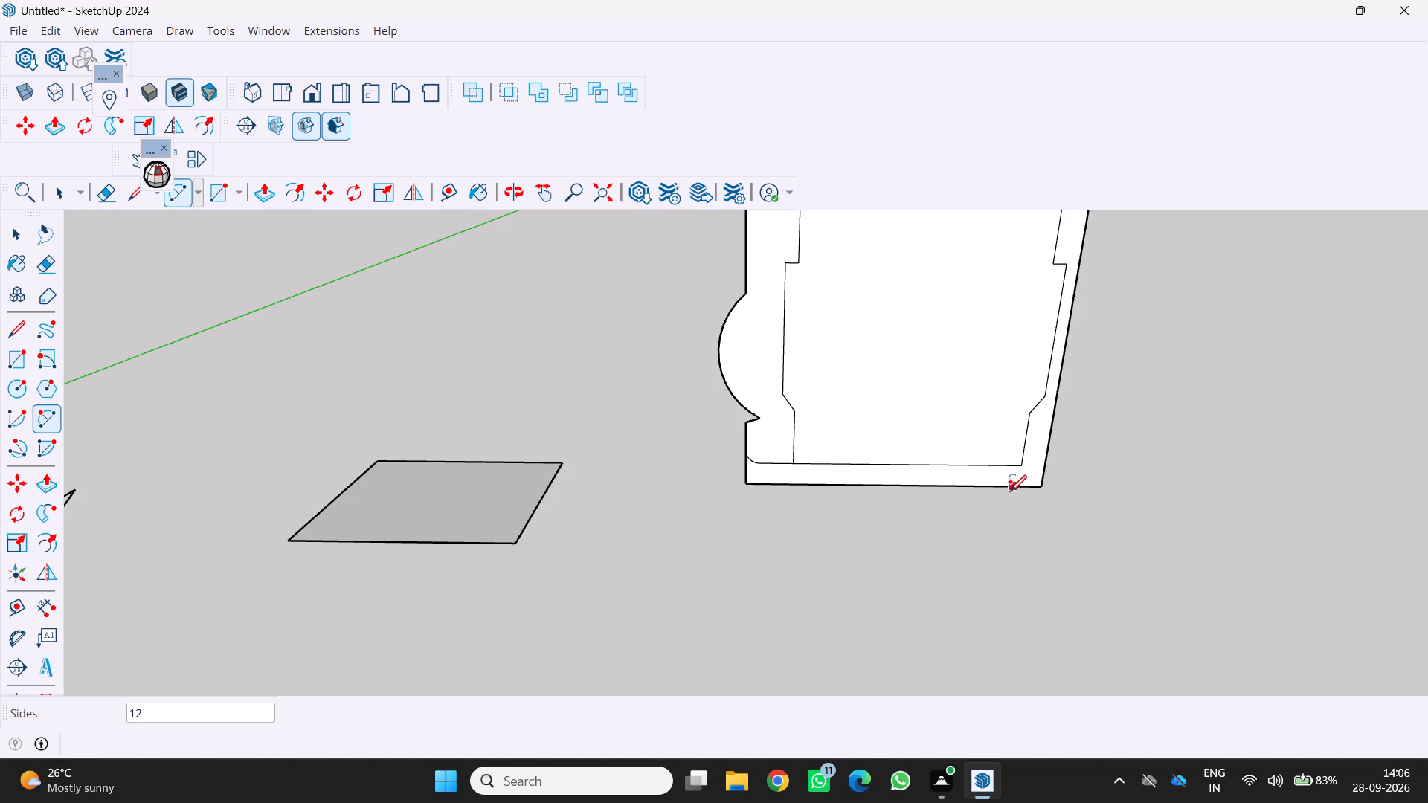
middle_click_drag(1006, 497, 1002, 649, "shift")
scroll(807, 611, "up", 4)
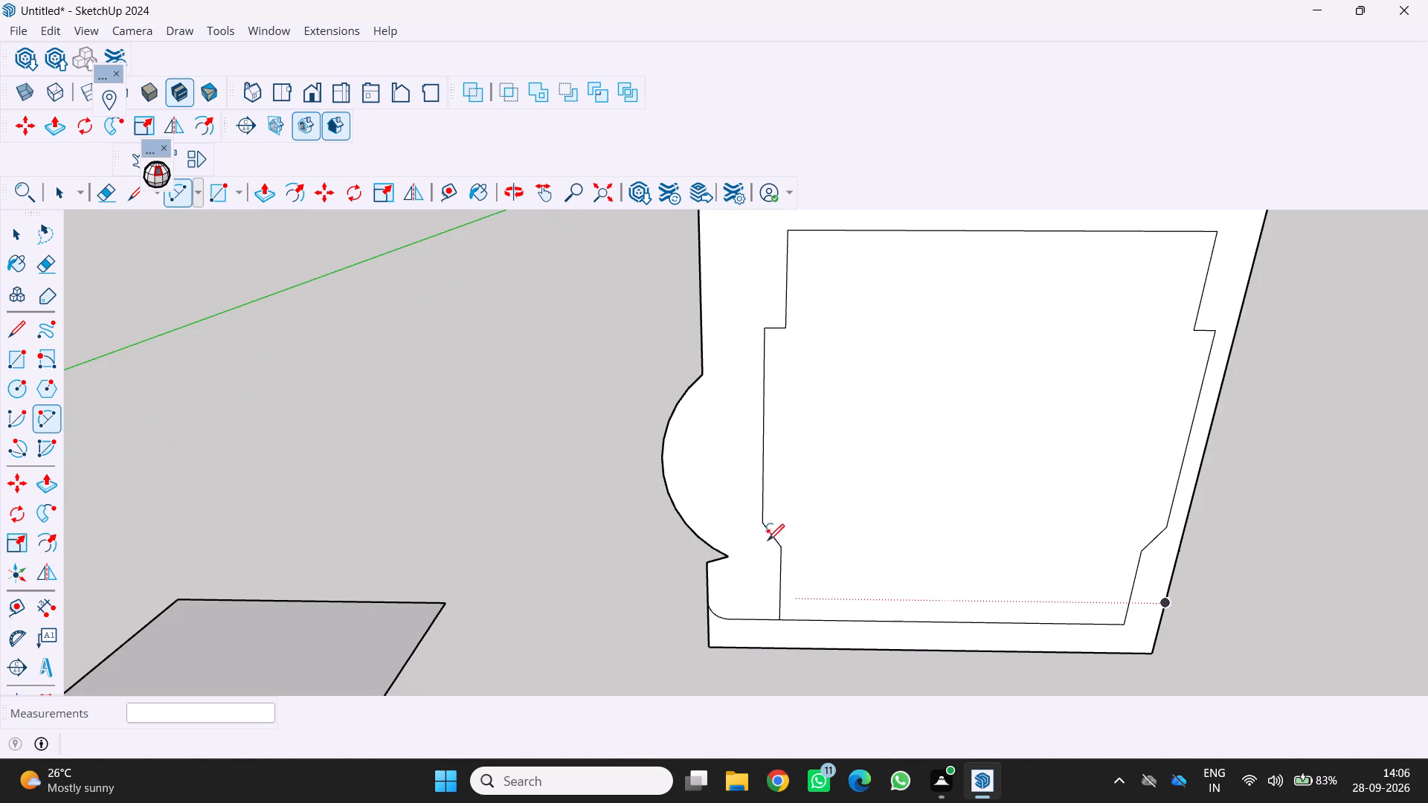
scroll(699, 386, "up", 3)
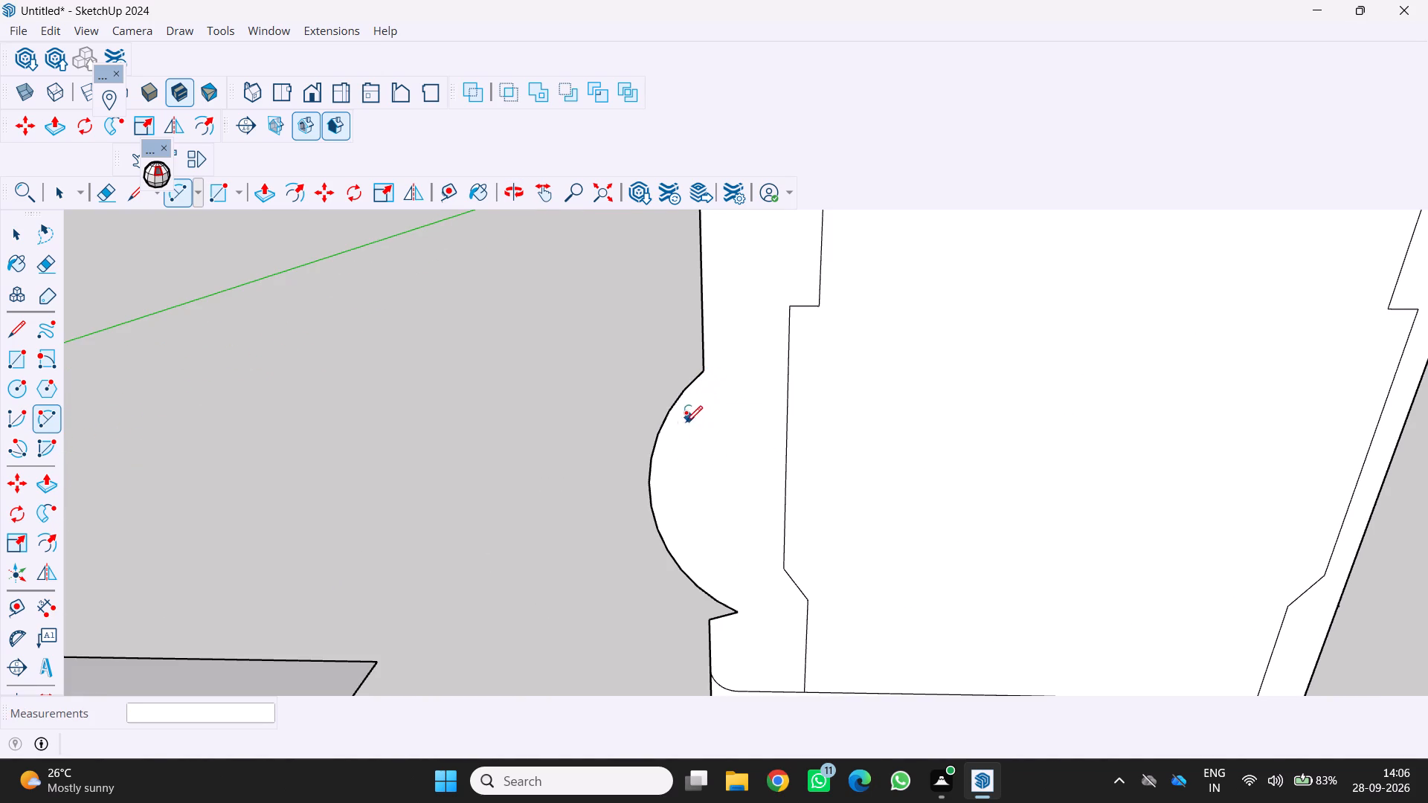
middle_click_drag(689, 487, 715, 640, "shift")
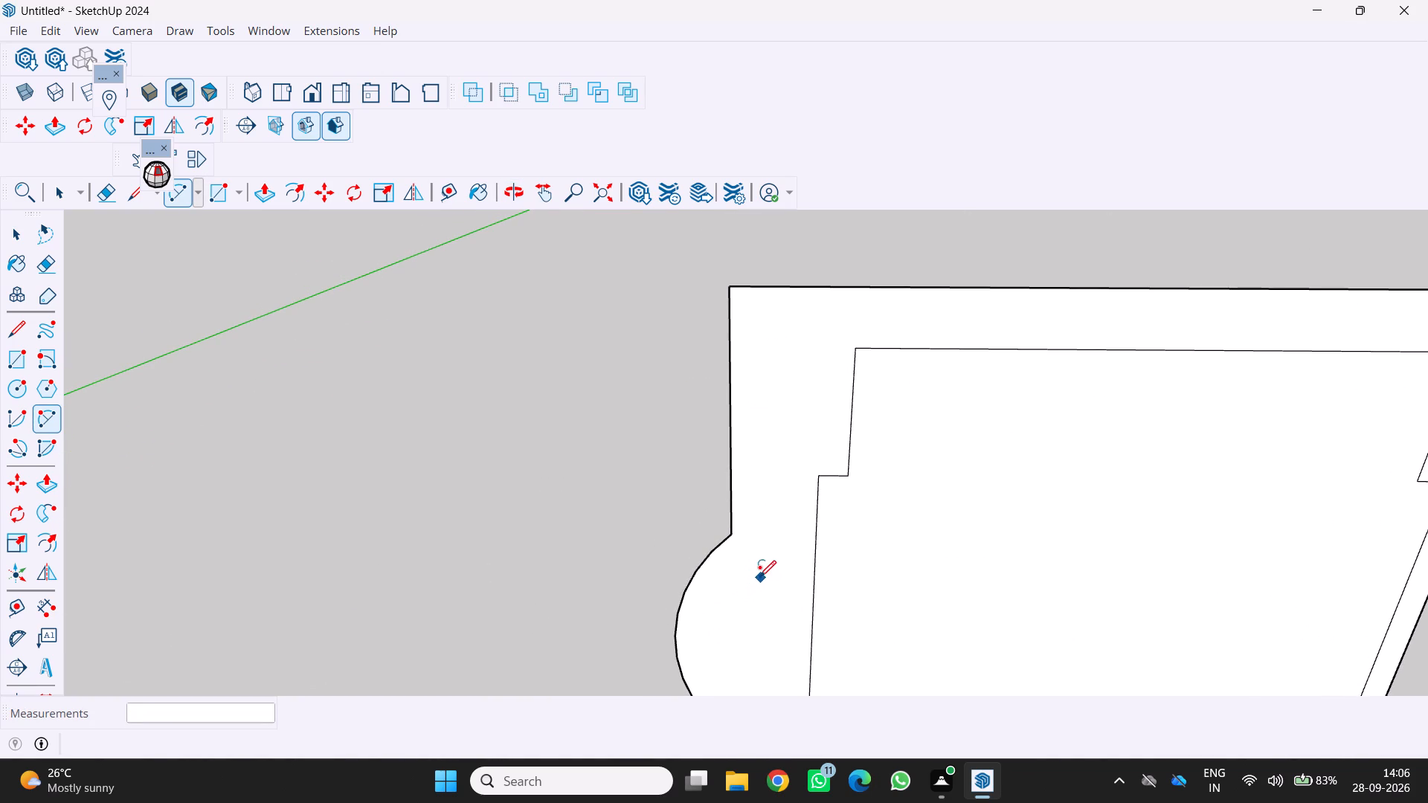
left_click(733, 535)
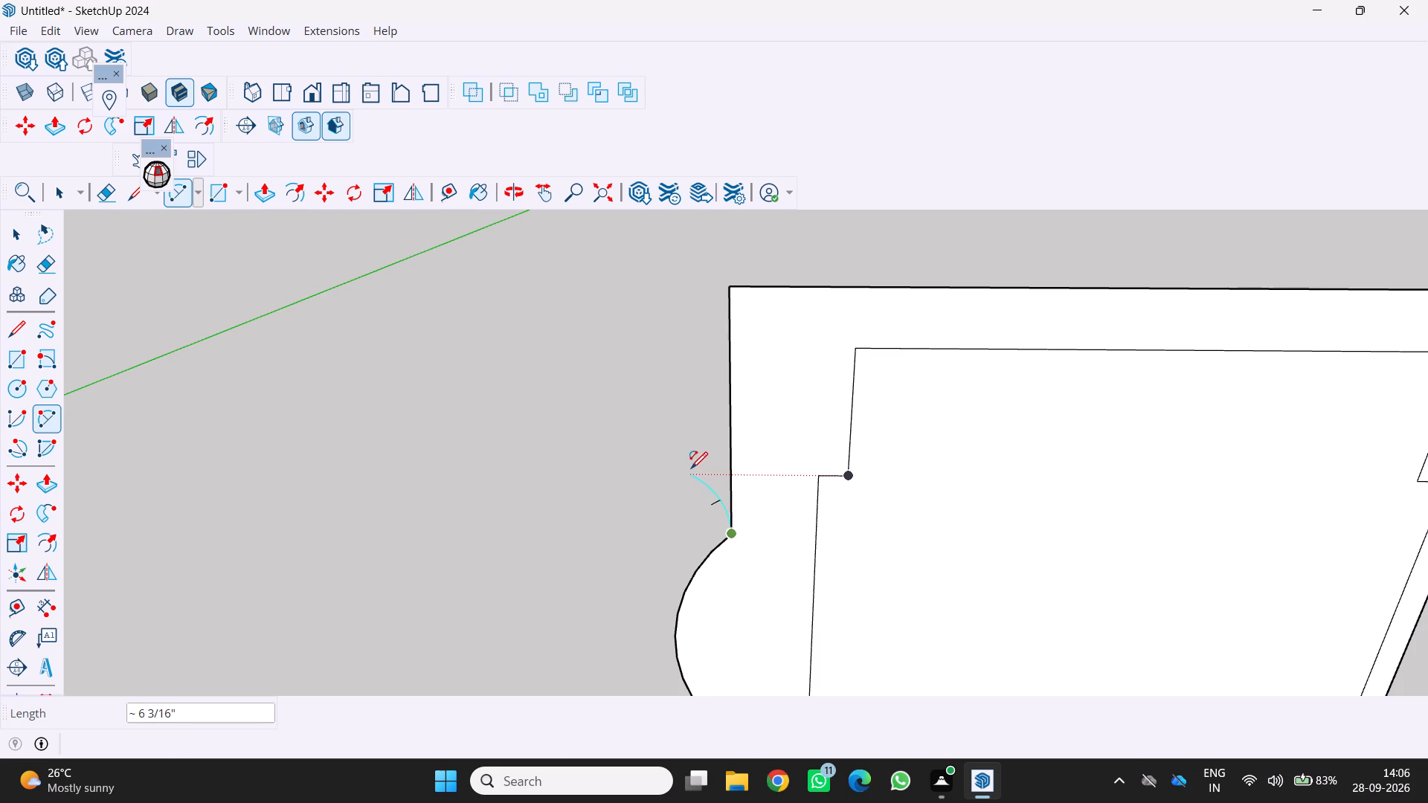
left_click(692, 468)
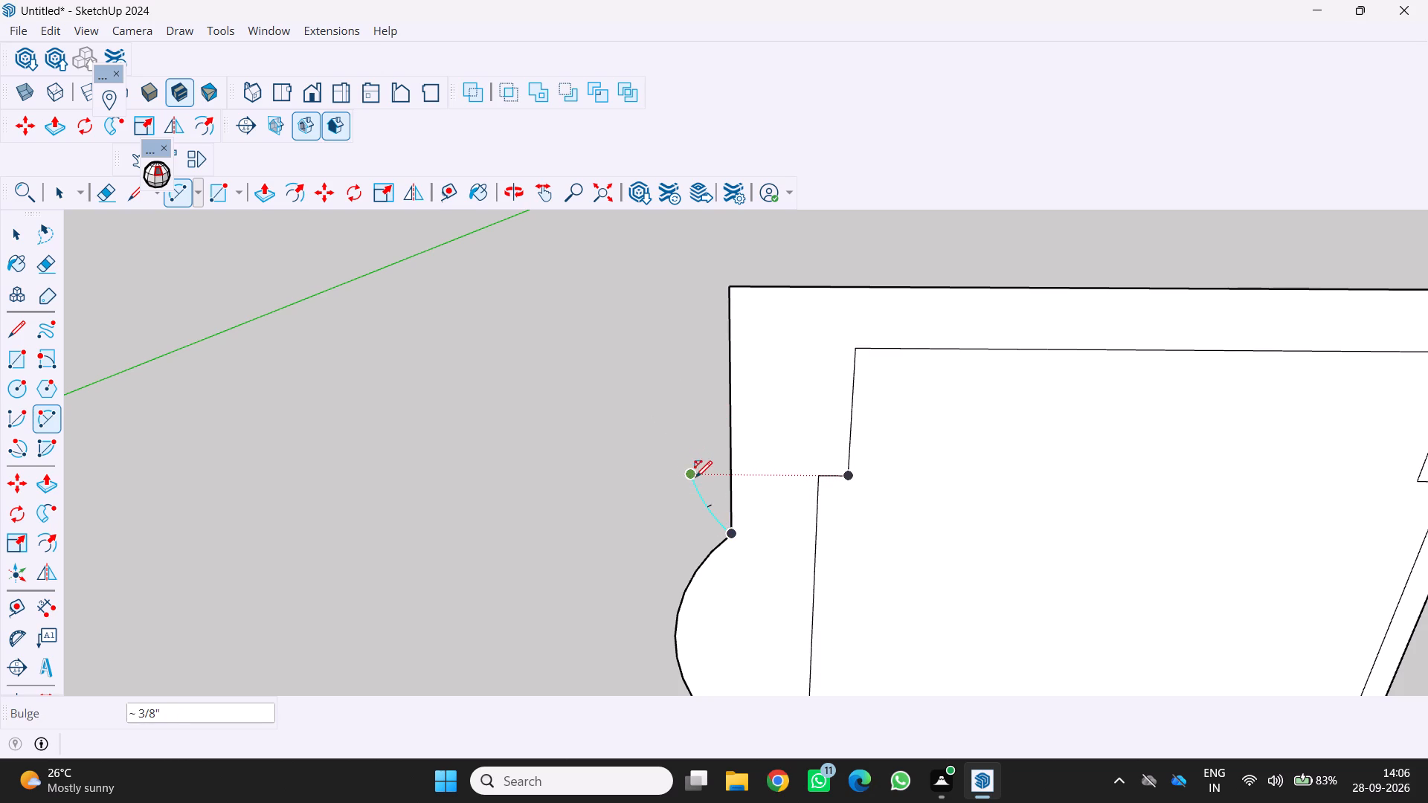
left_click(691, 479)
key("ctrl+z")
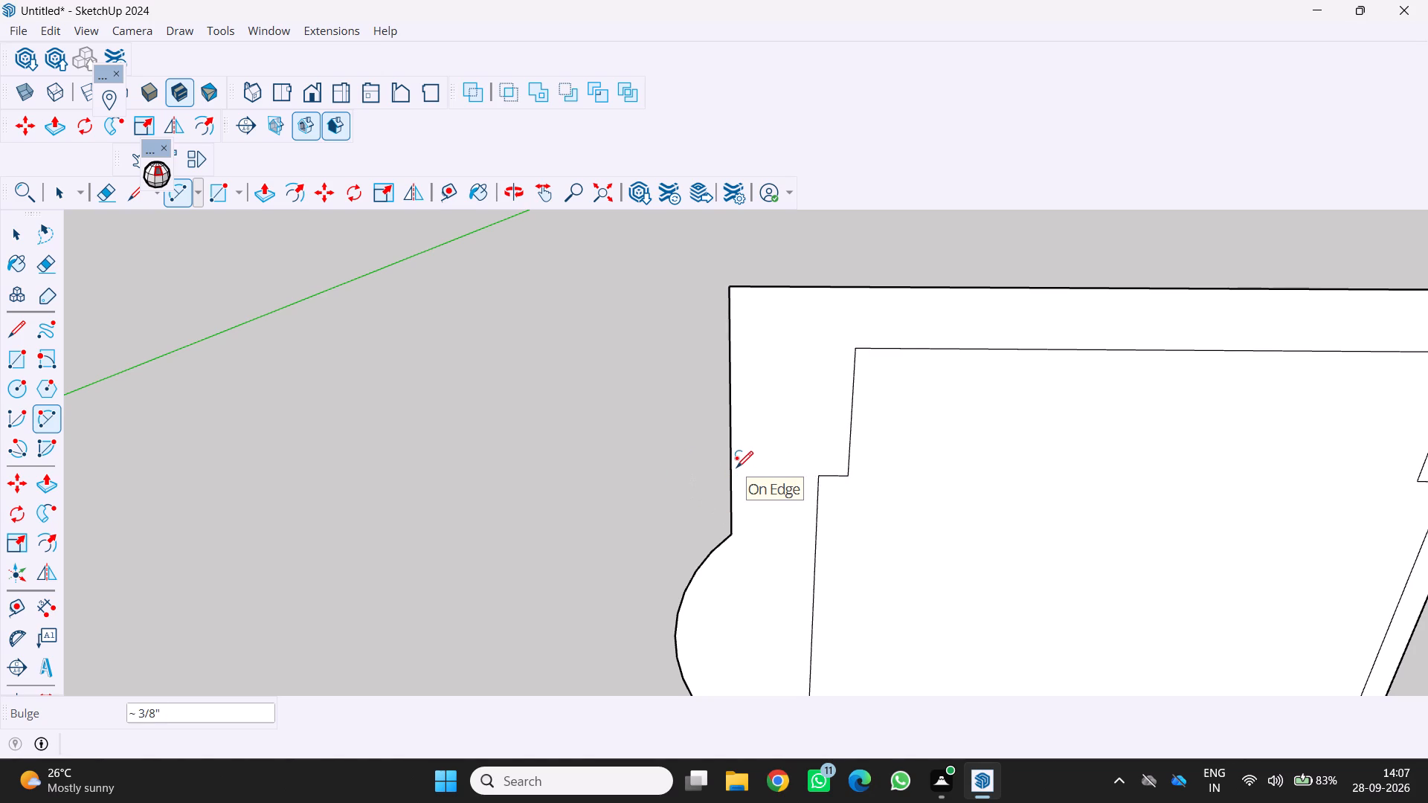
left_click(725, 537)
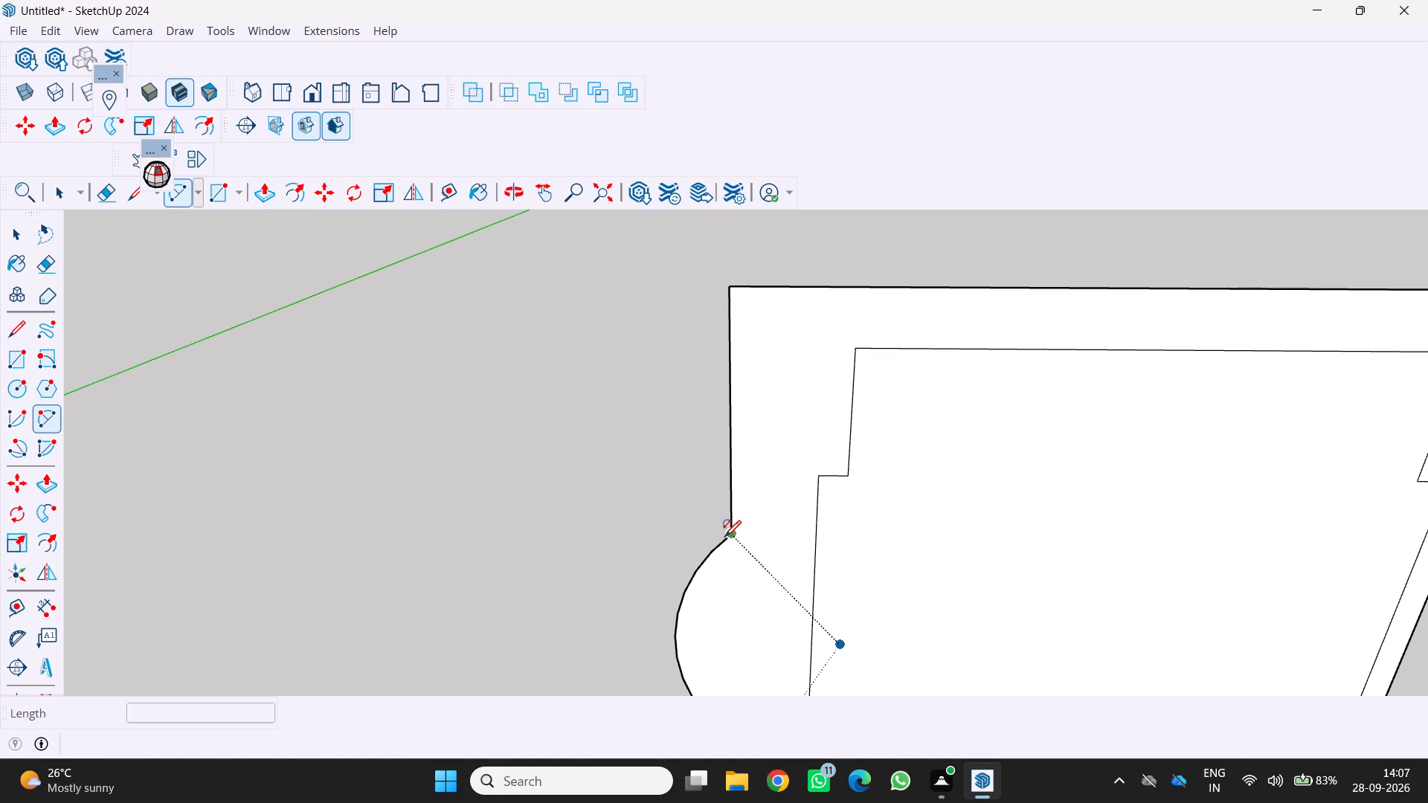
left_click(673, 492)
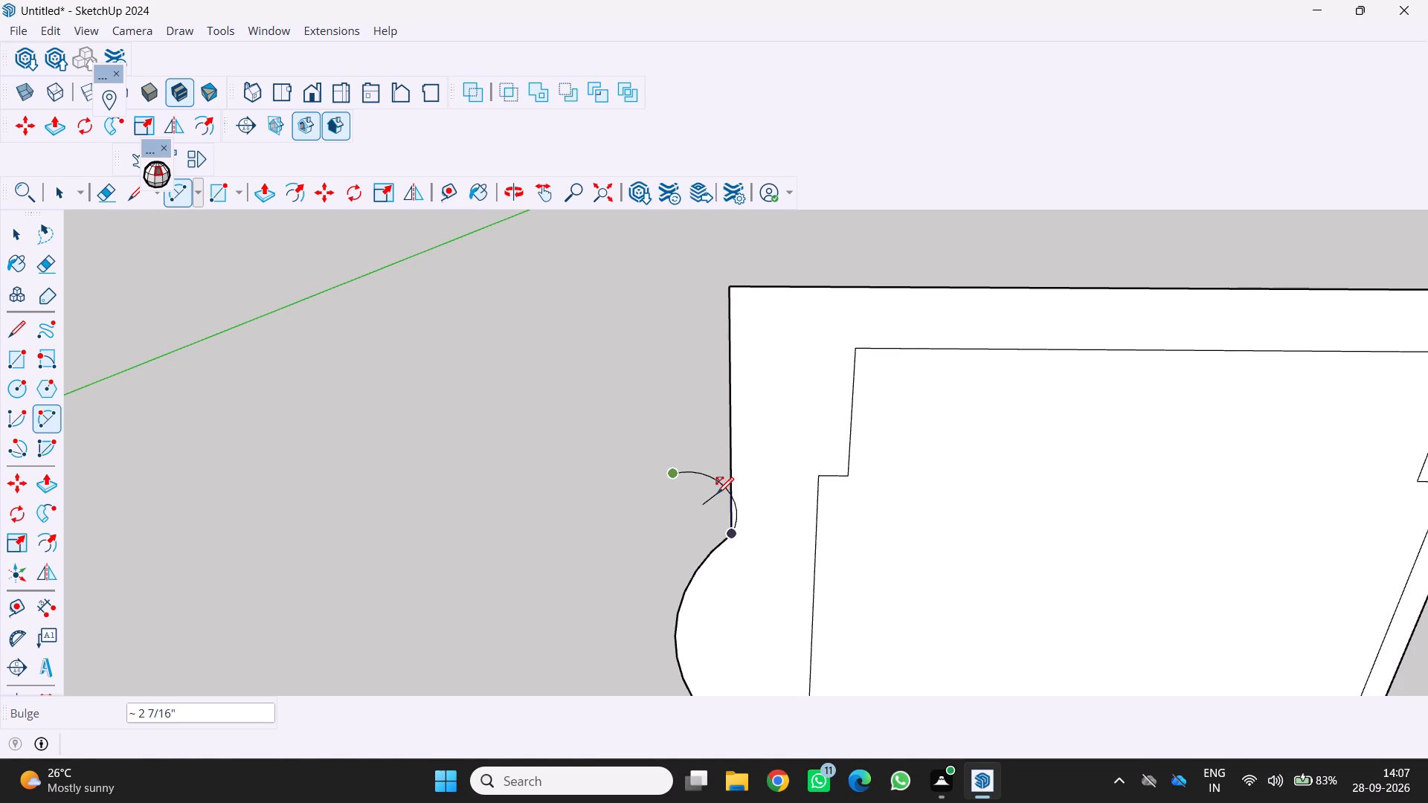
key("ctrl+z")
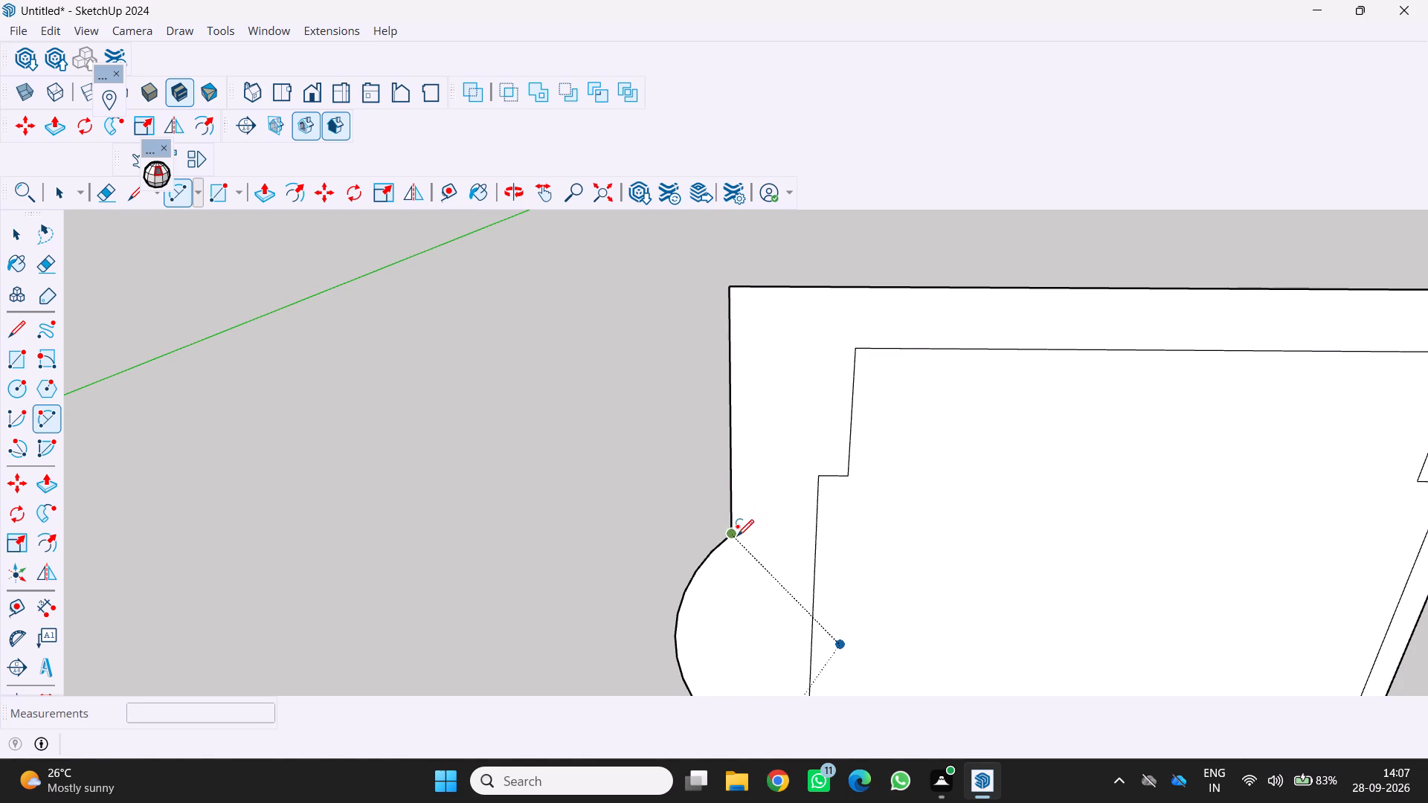
Draw a two-point arc about 6 3/16" long from the large arc's upper end outward, bulging about 1 15/16" into the panel.
left_click(734, 538)
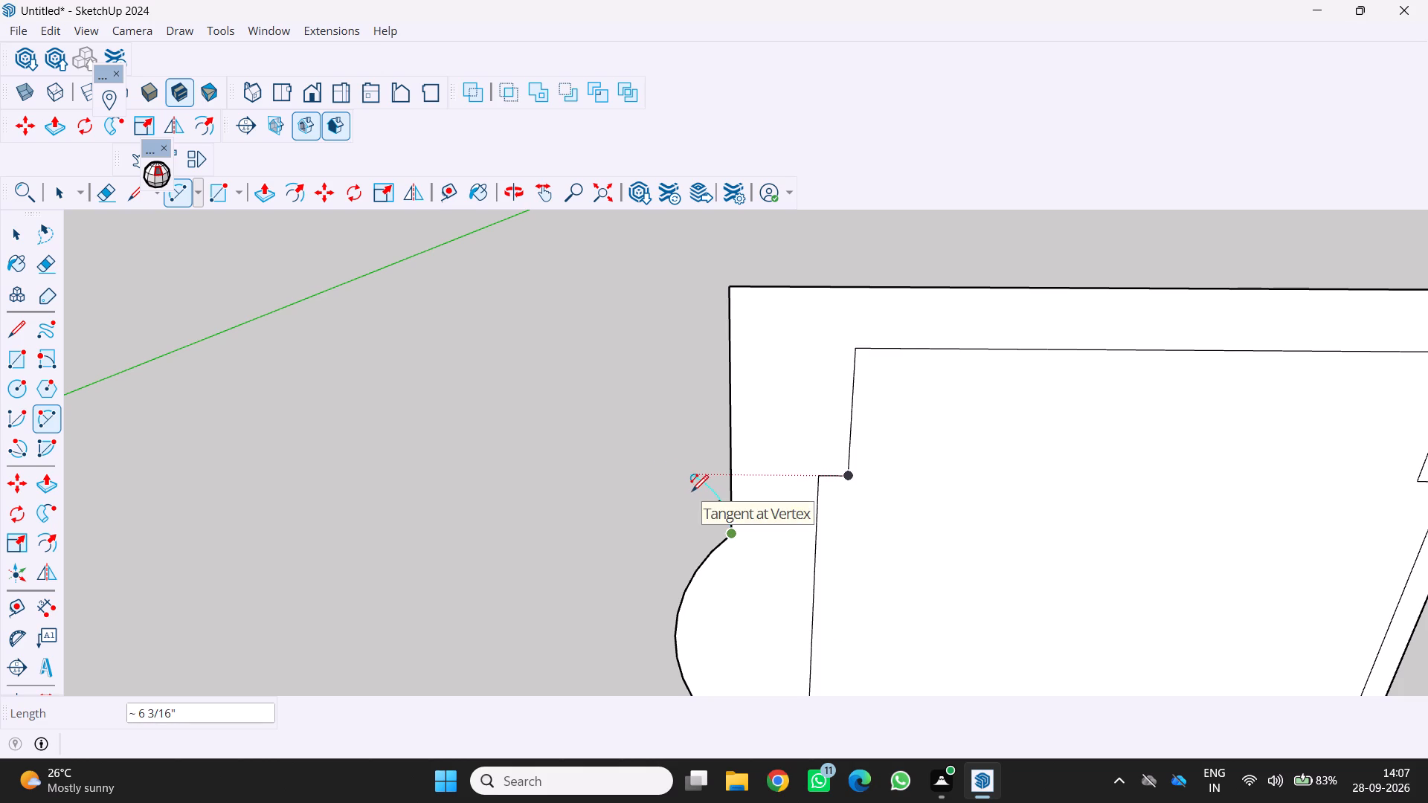
left_click(689, 491)
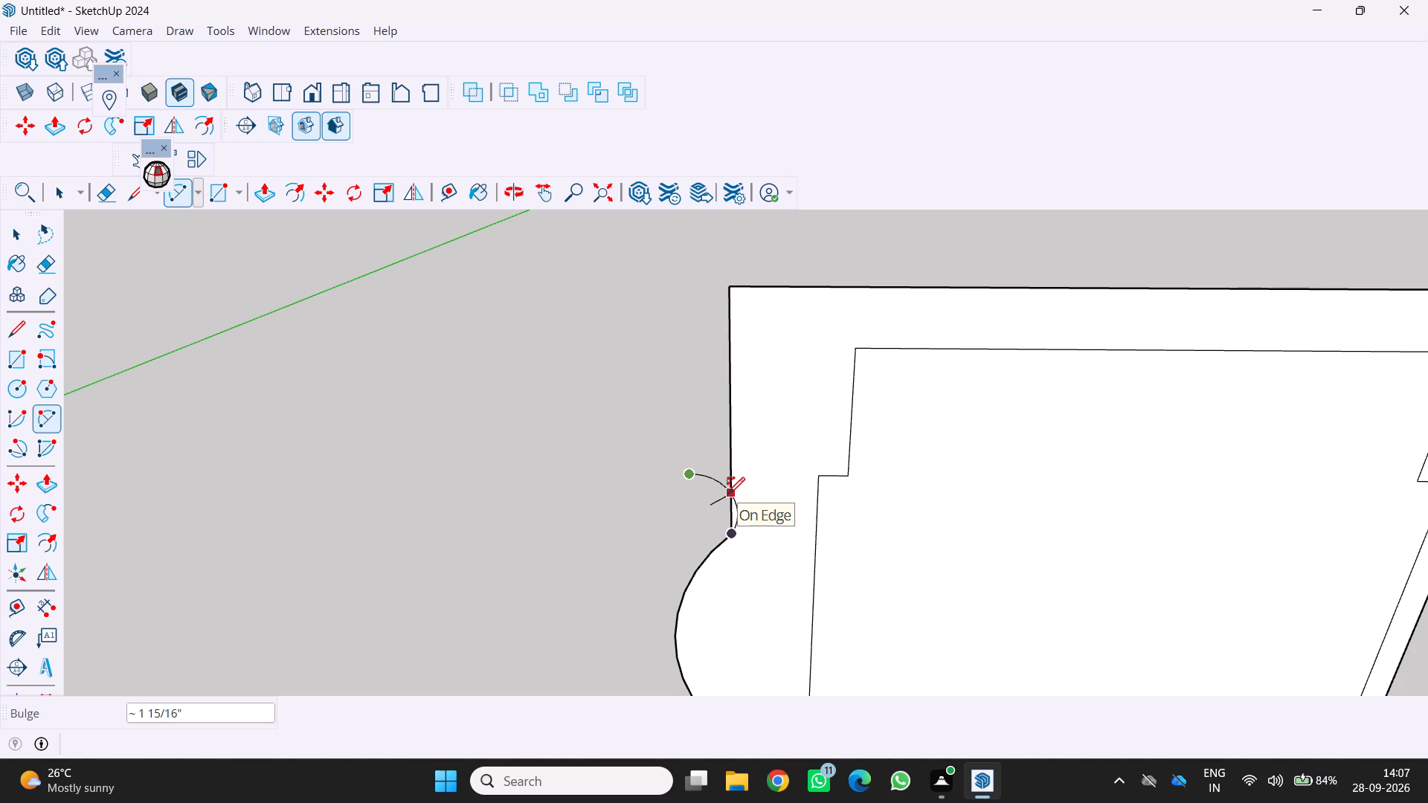
left_click(728, 494)
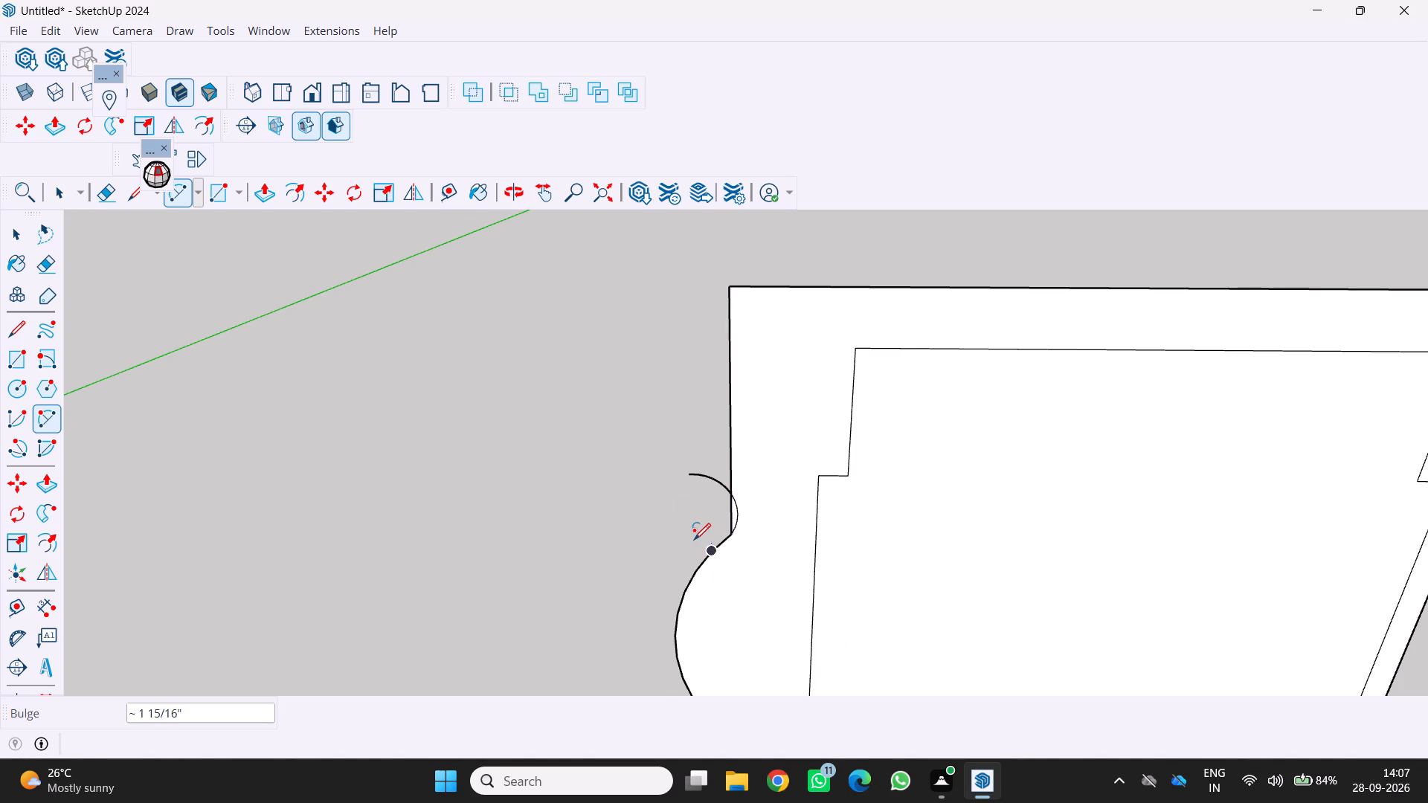
scroll(694, 540, "up", 1)
key("Escape")
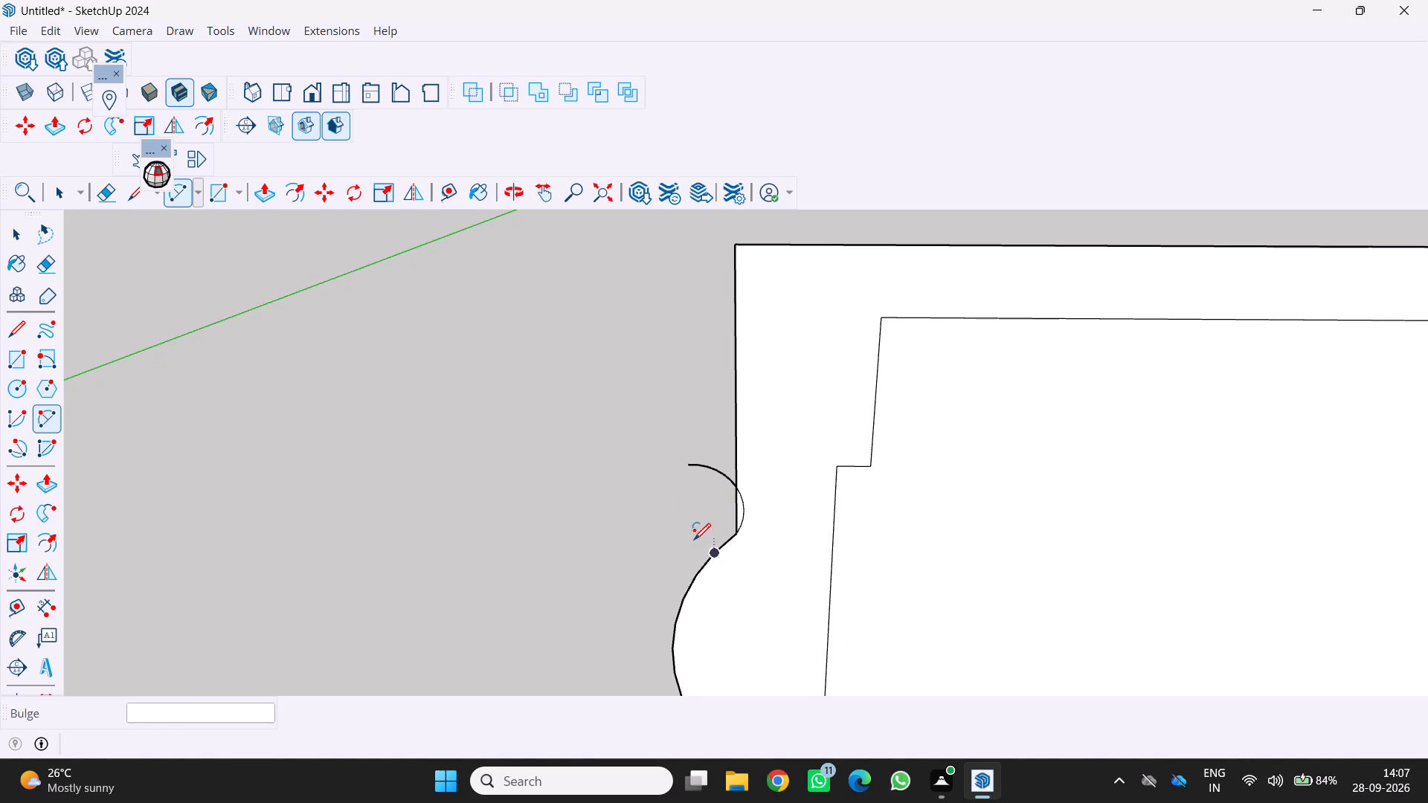
Erase the outer upright edge segment cut off by the new small arc above the large arc.
key("e")
scroll(766, 502, "up", 11)
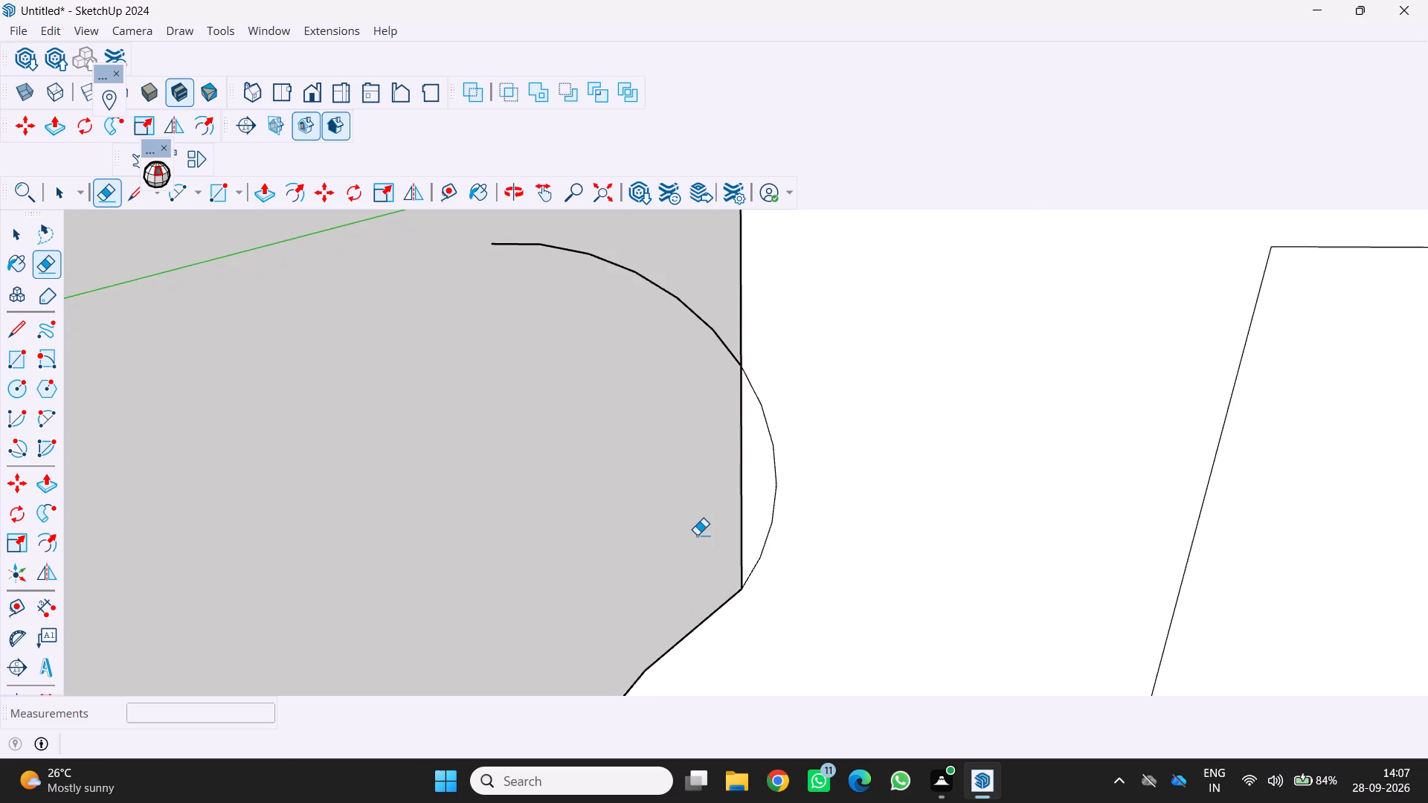
left_click(744, 506)
left_click(744, 507)
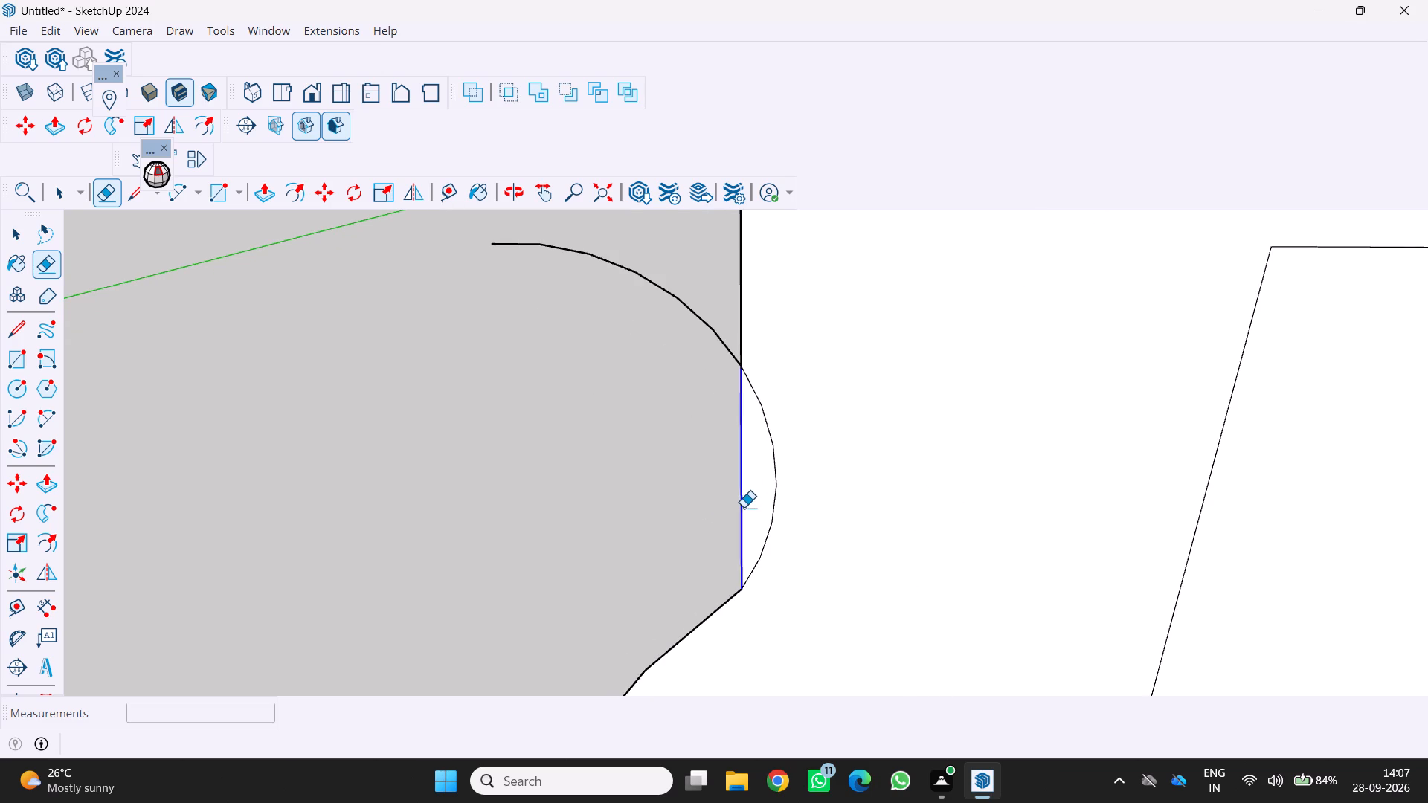
Draw an outward-bulging two-point arc about 1' 1/4" long from the small arc's outer portion up to the panel's outer upright edge.
scroll(769, 497, "down", 4)
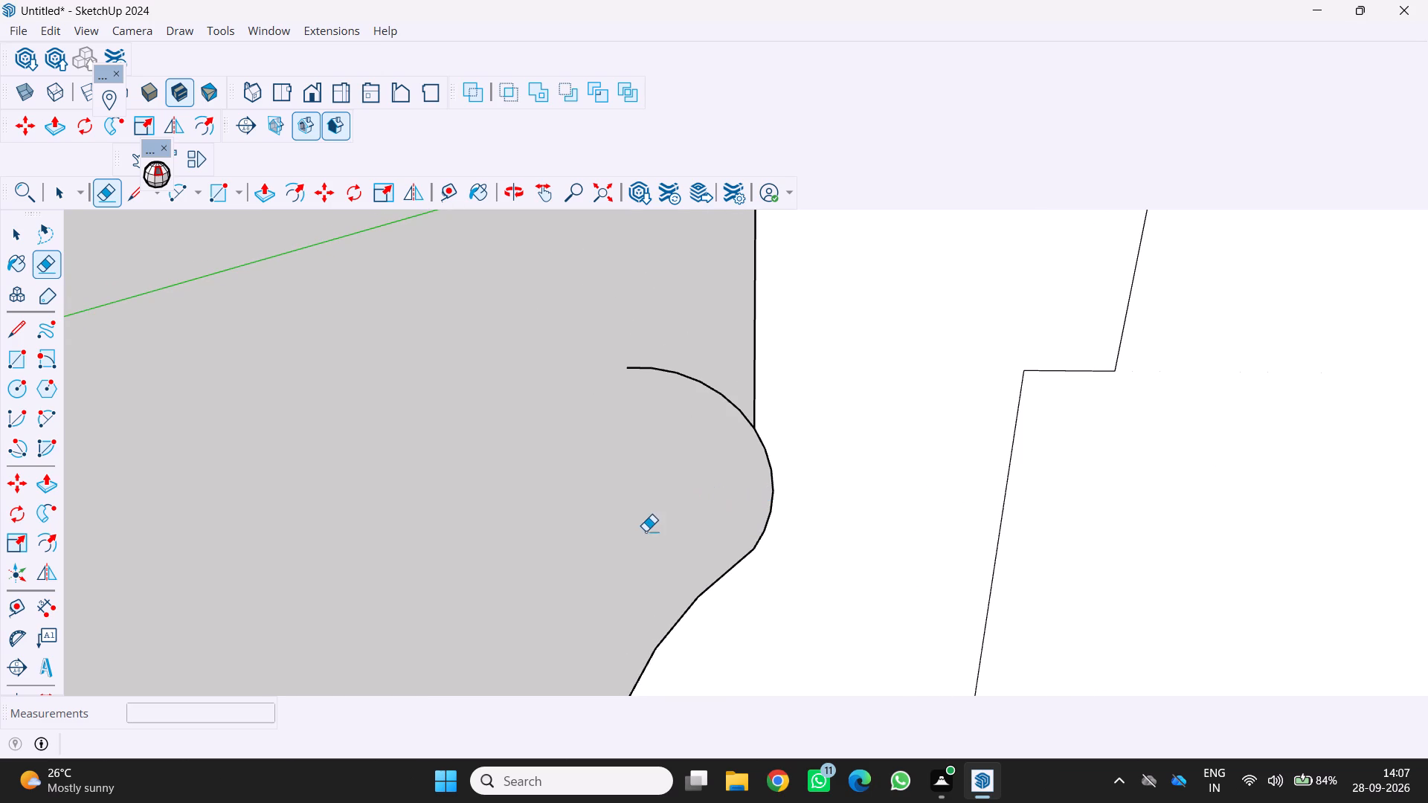
scroll(644, 504, "down", 4)
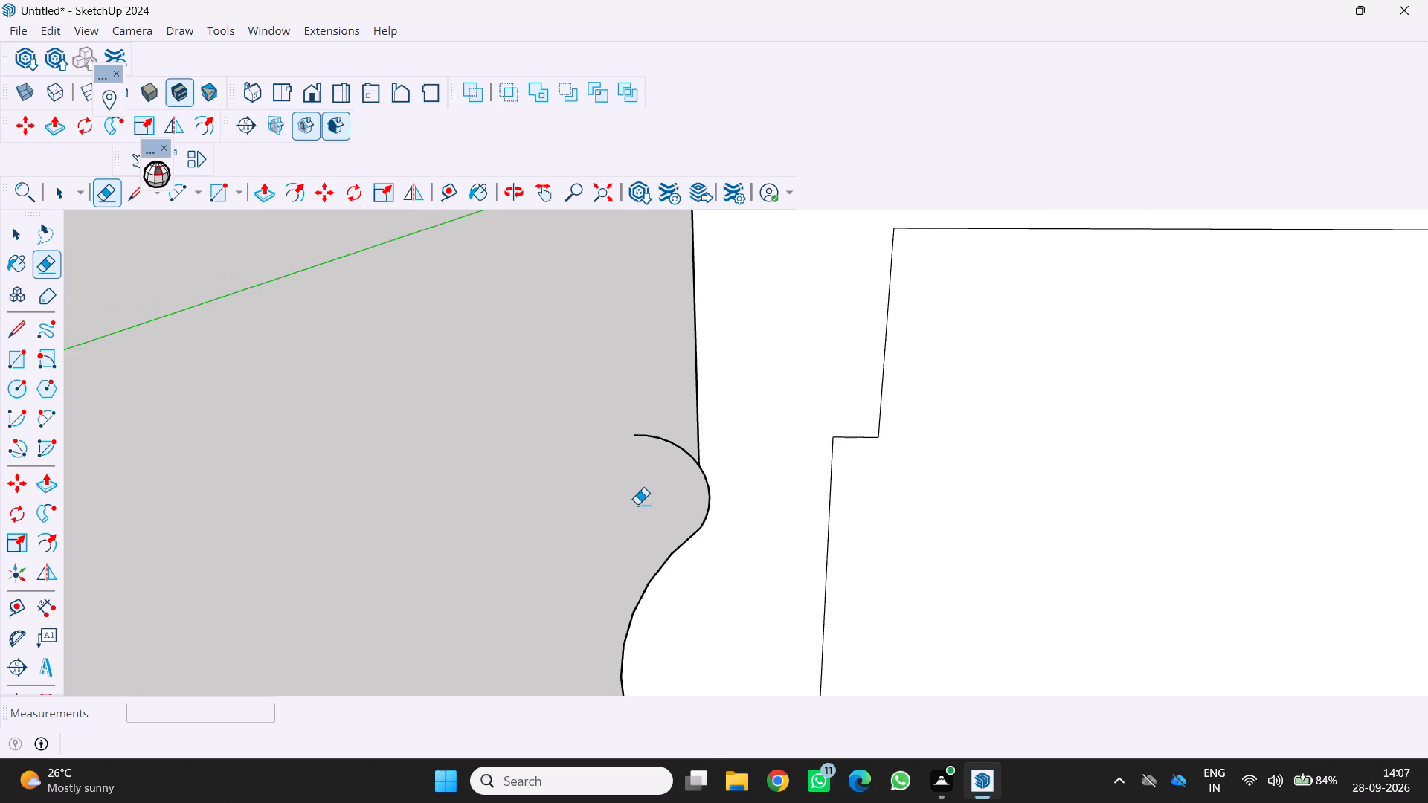
scroll(637, 504, "down", 1)
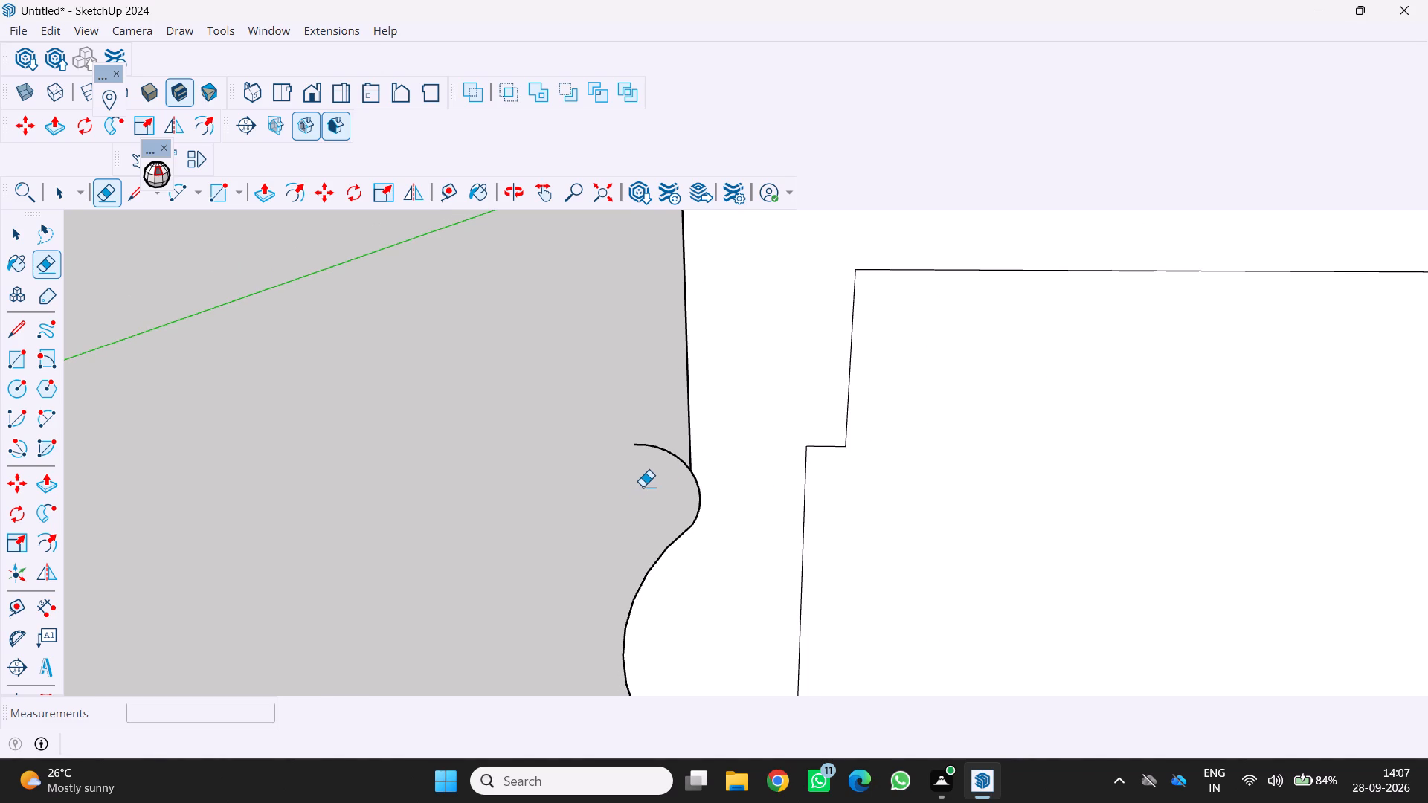
scroll(675, 461, "up", 2)
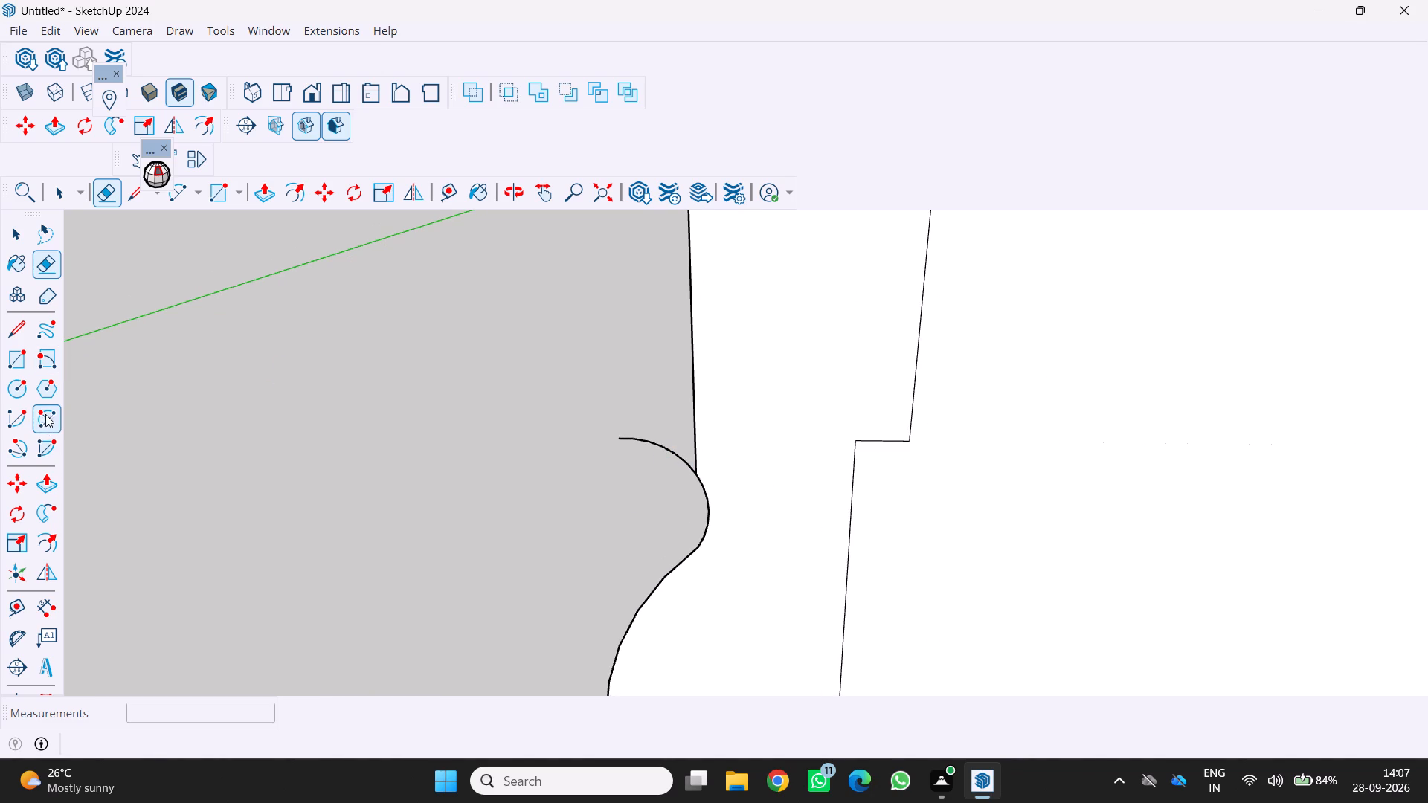
left_click(47, 416)
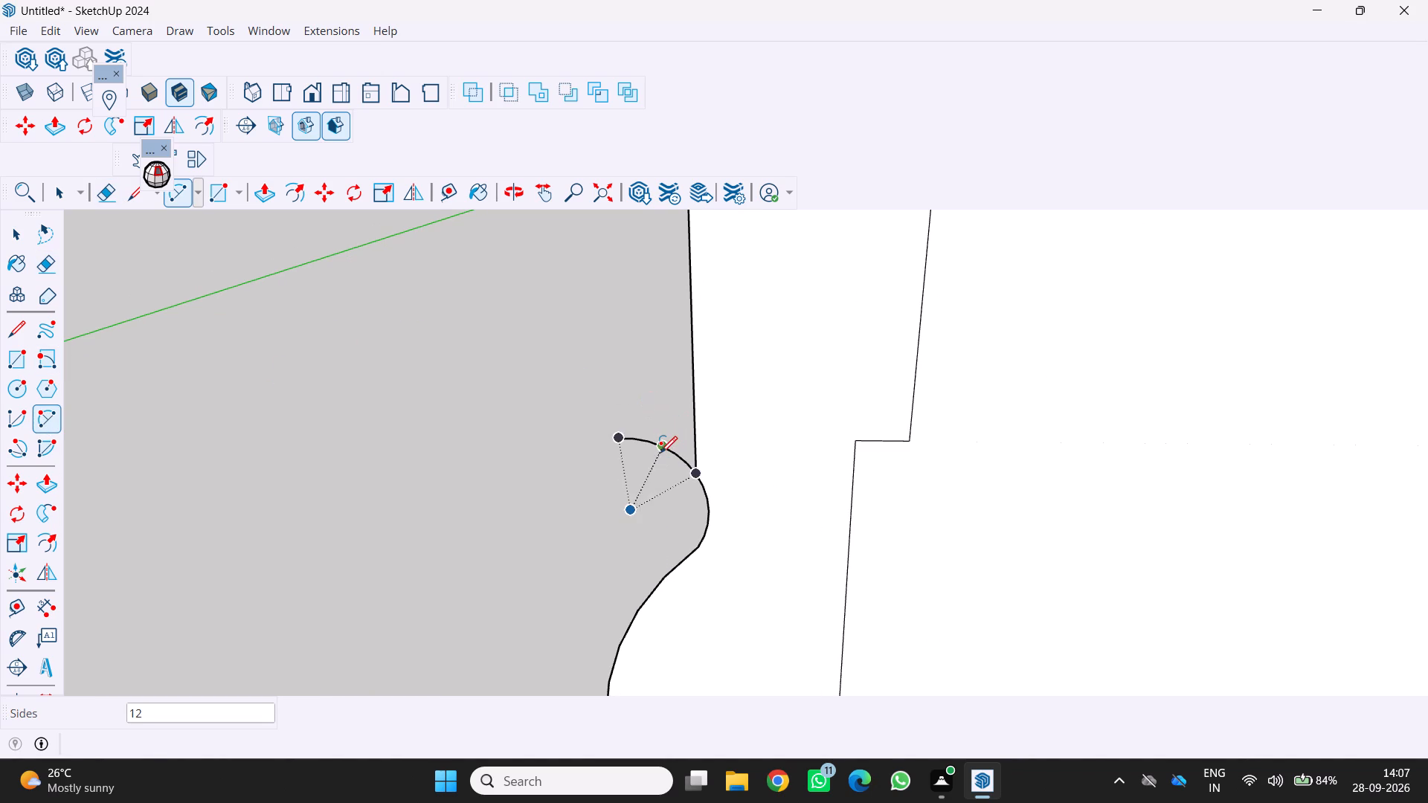
left_click(658, 451)
left_click(691, 358)
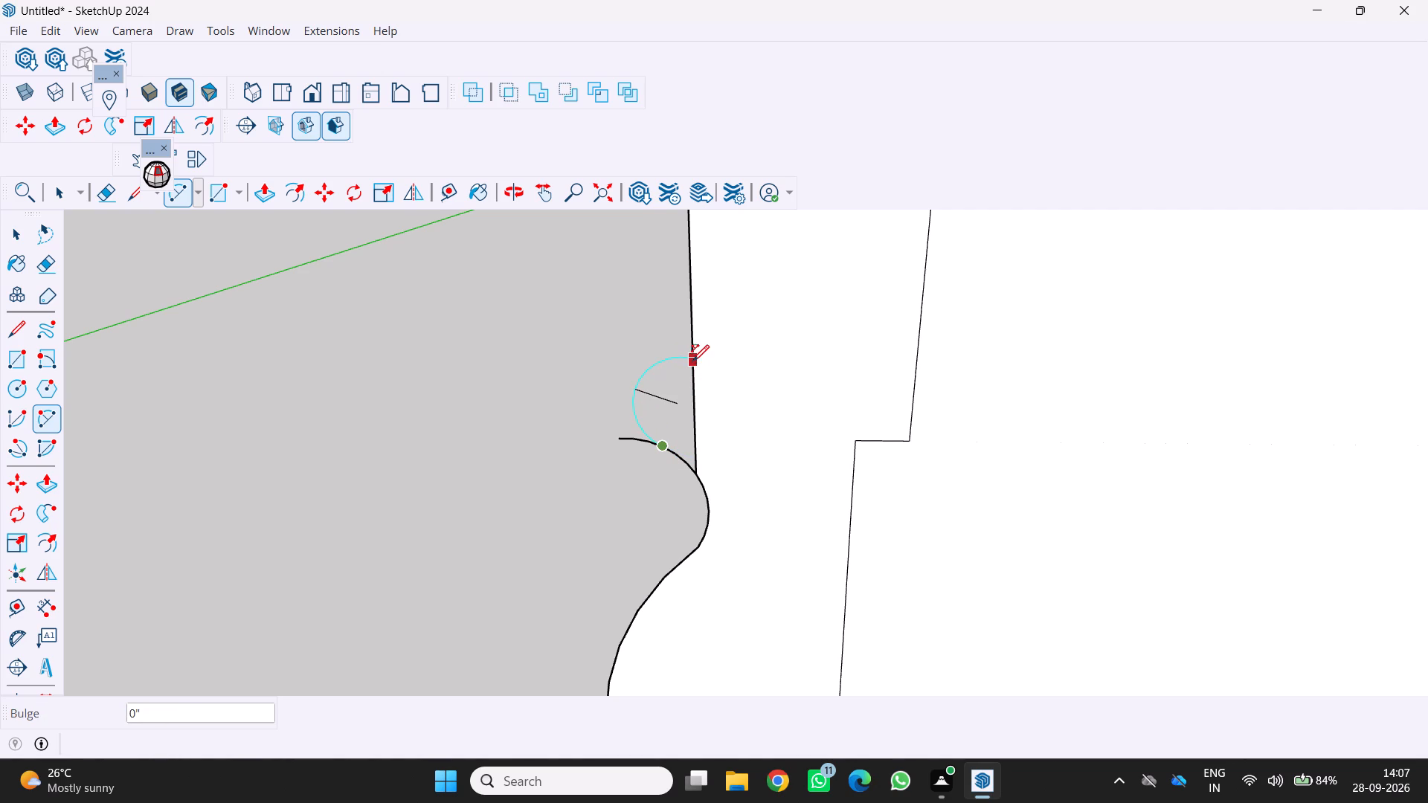
left_click(692, 361)
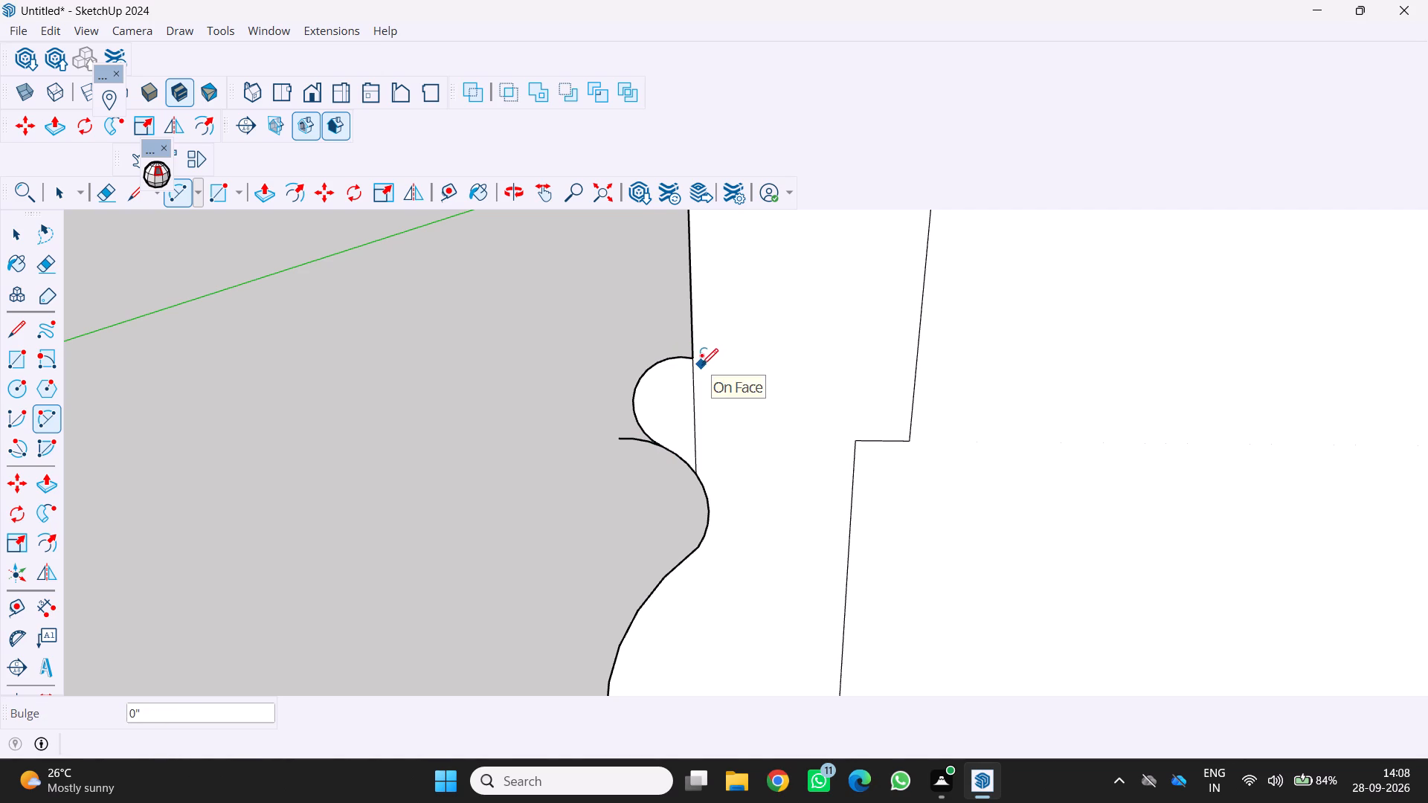
Erase the upright edge segment behind the new outward arc and the leftover arc tail sticking out beneath it.
scroll(704, 367, "down", 9)
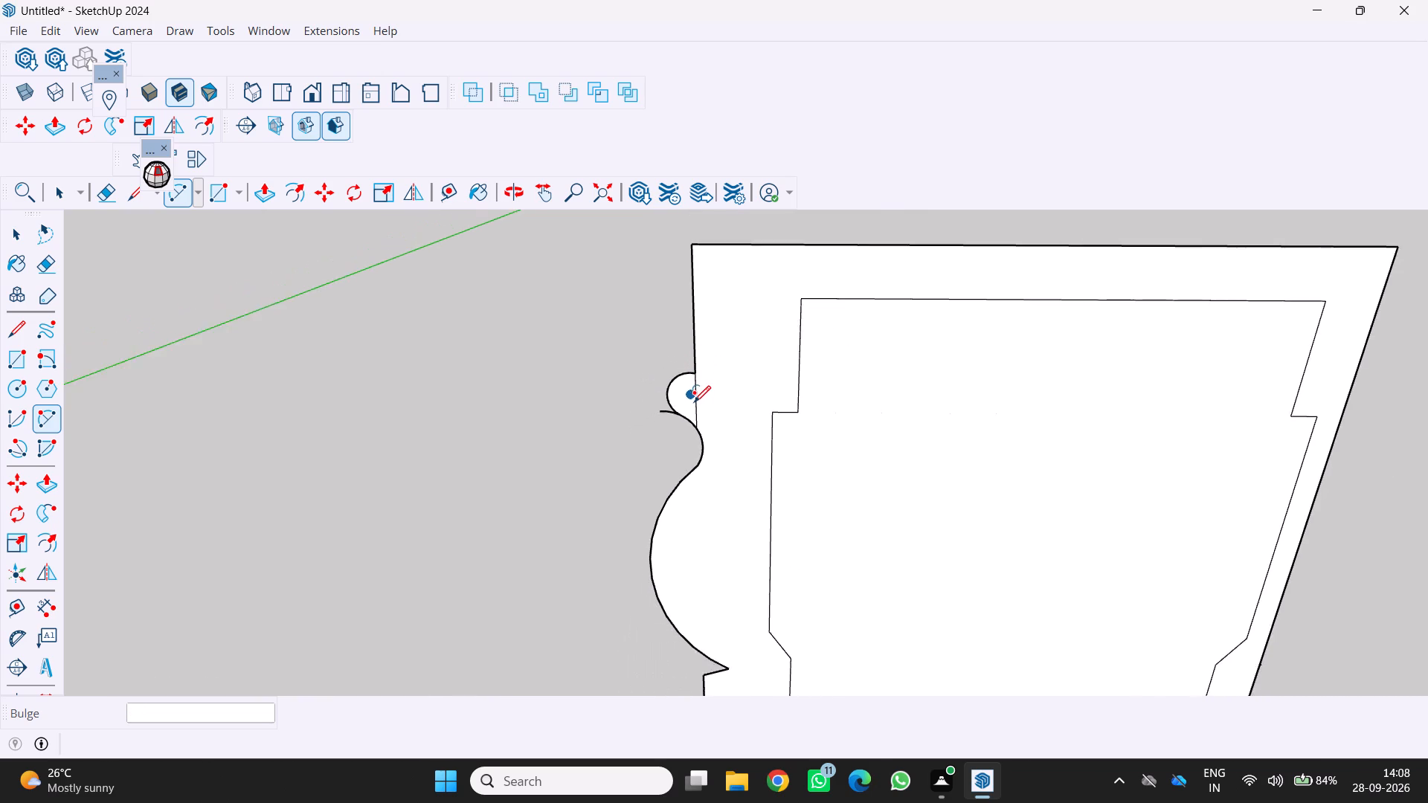
scroll(694, 402, "down", 1)
middle_click_drag(693, 406, 698, 446)
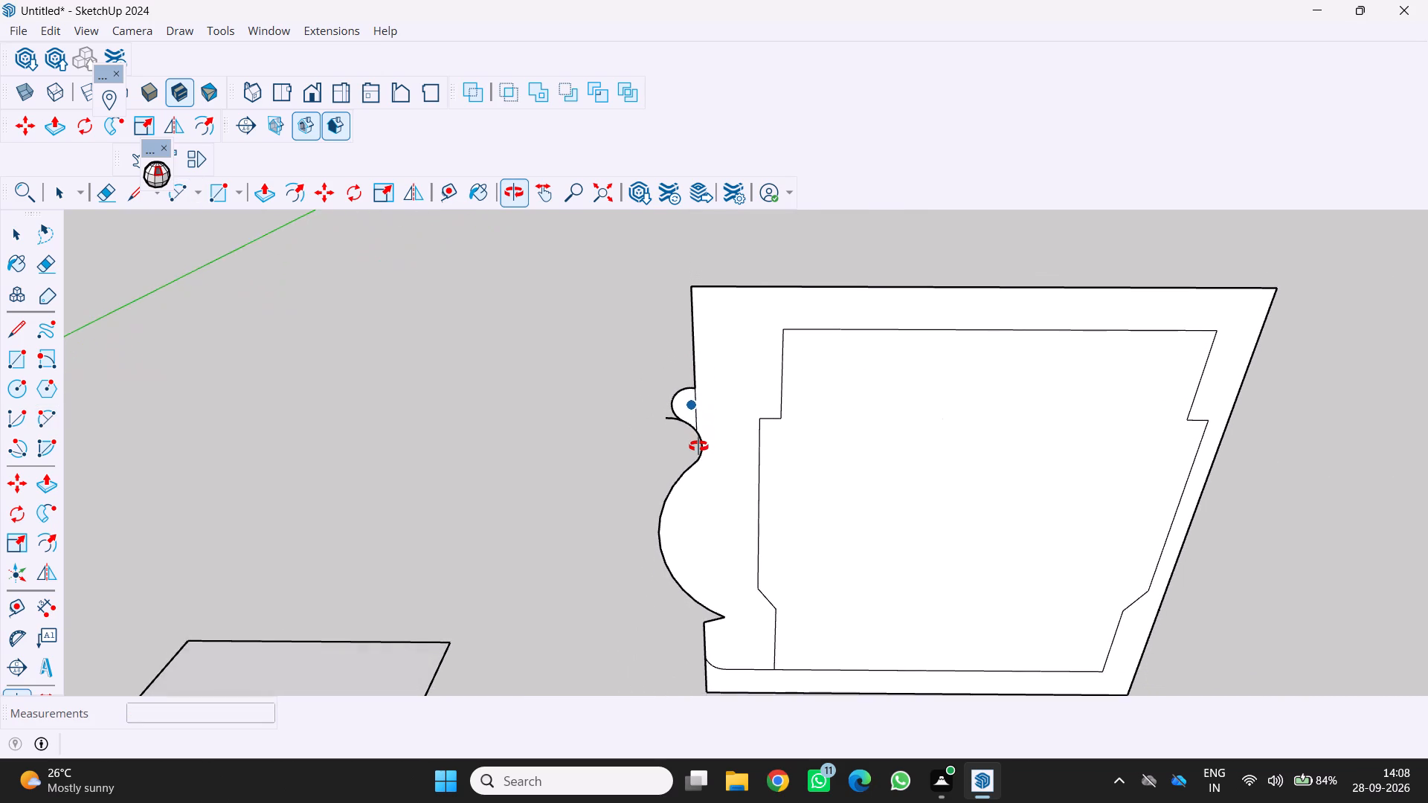
middle_click_drag(698, 446, 693, 424)
key("space")
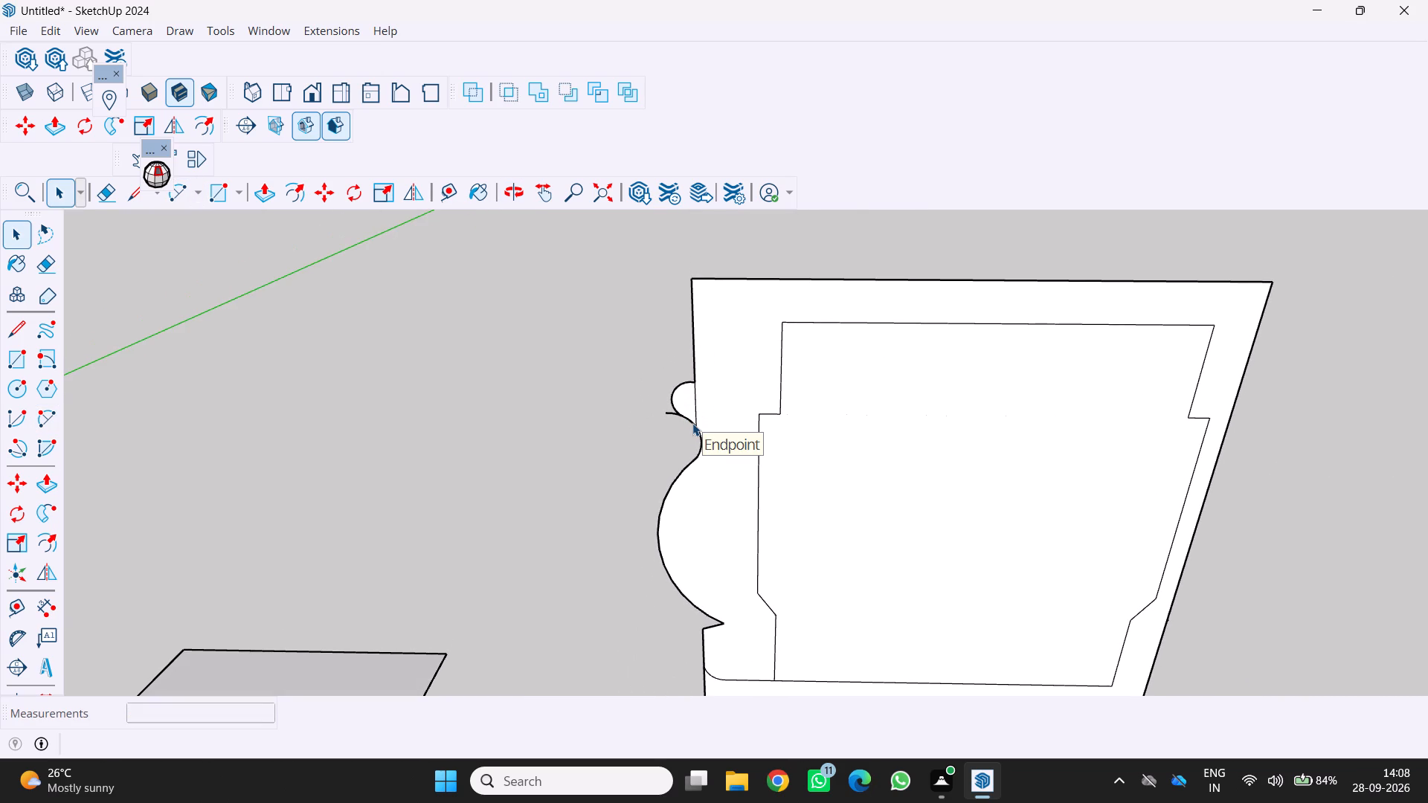
key("e")
scroll(692, 421, "up", 4)
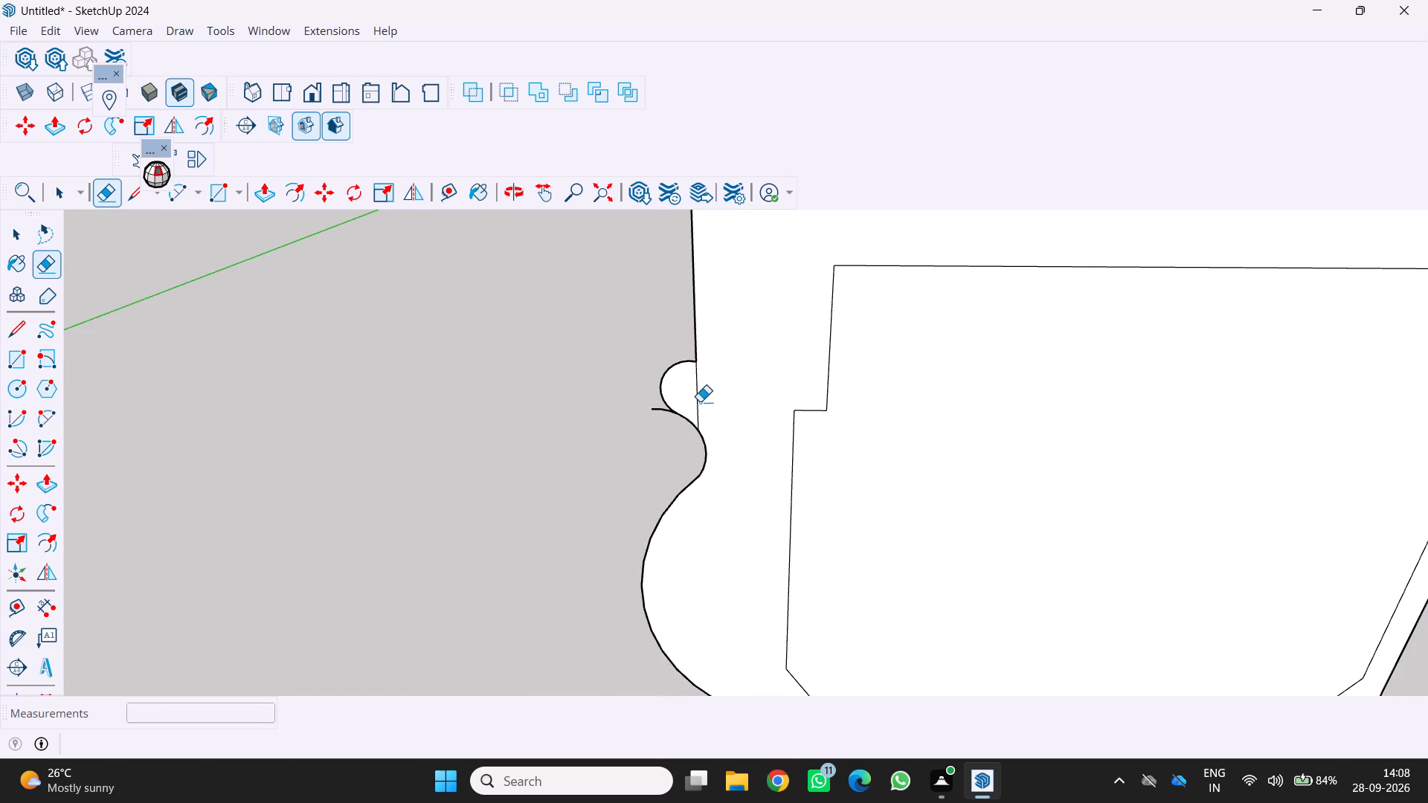
left_click(696, 401)
left_click(662, 418)
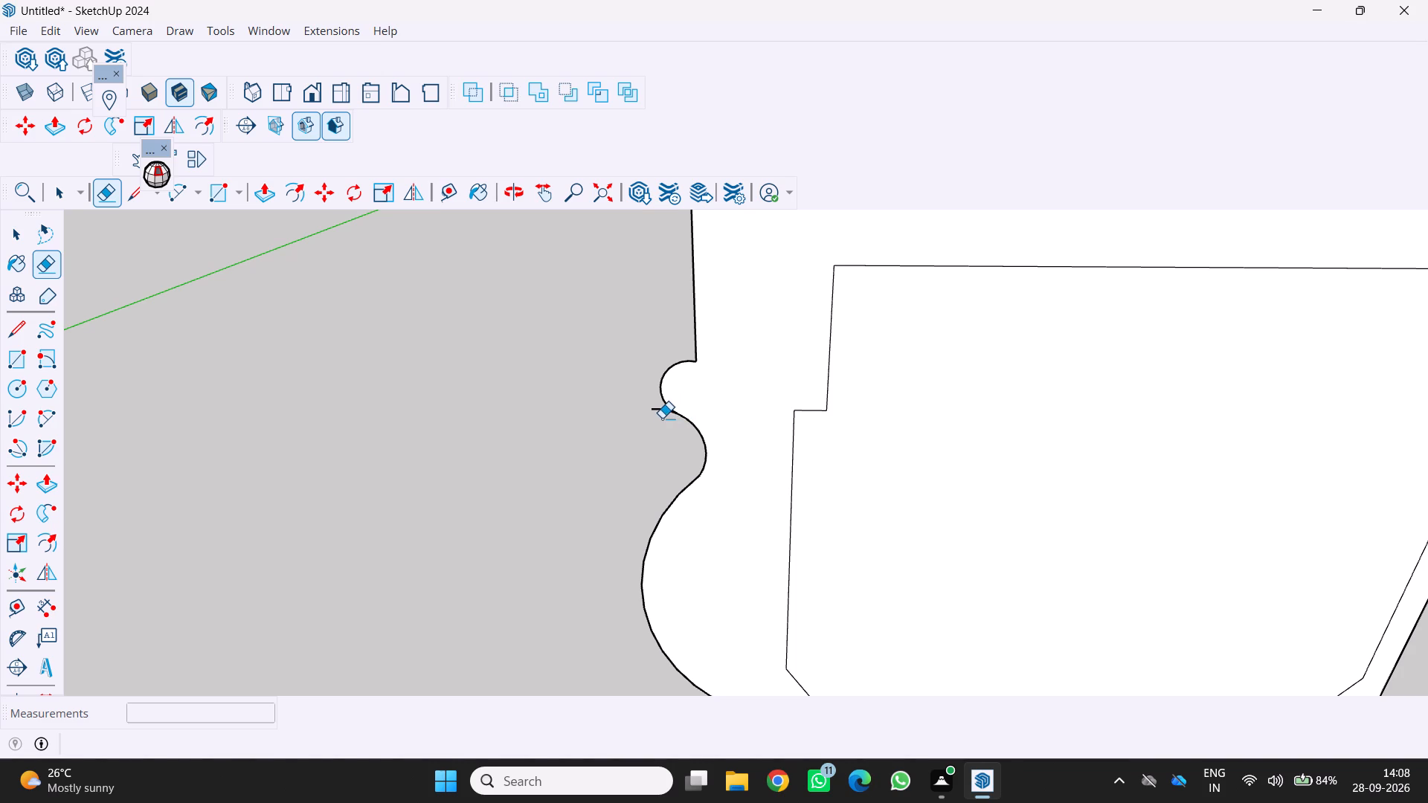
left_click(656, 413)
left_click(663, 410)
Draw a tangent two-point arc about 2 1/8" long from the outer upright edge below the panel's upper corner inward onto the face.
scroll(649, 436, "down", 3)
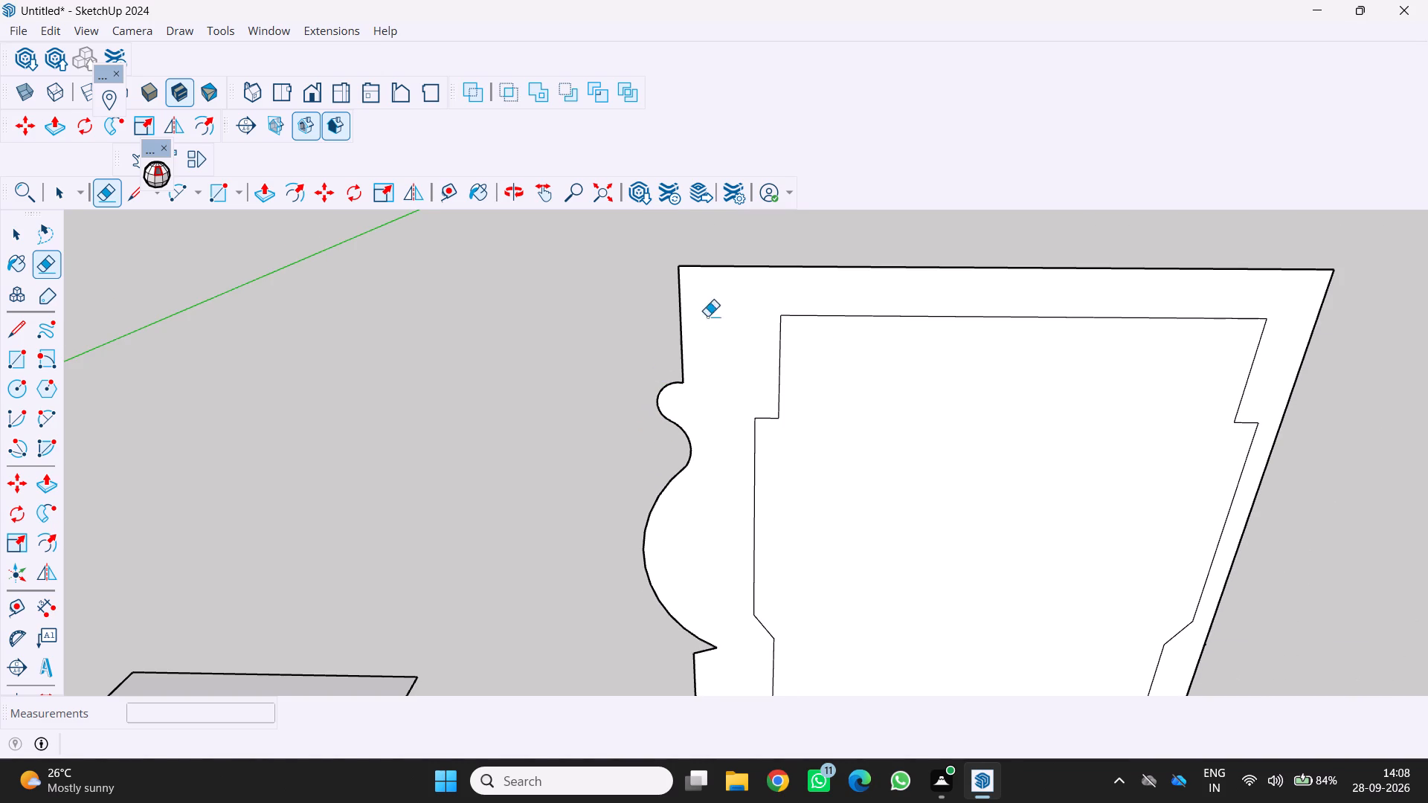
scroll(705, 370, "down", 2)
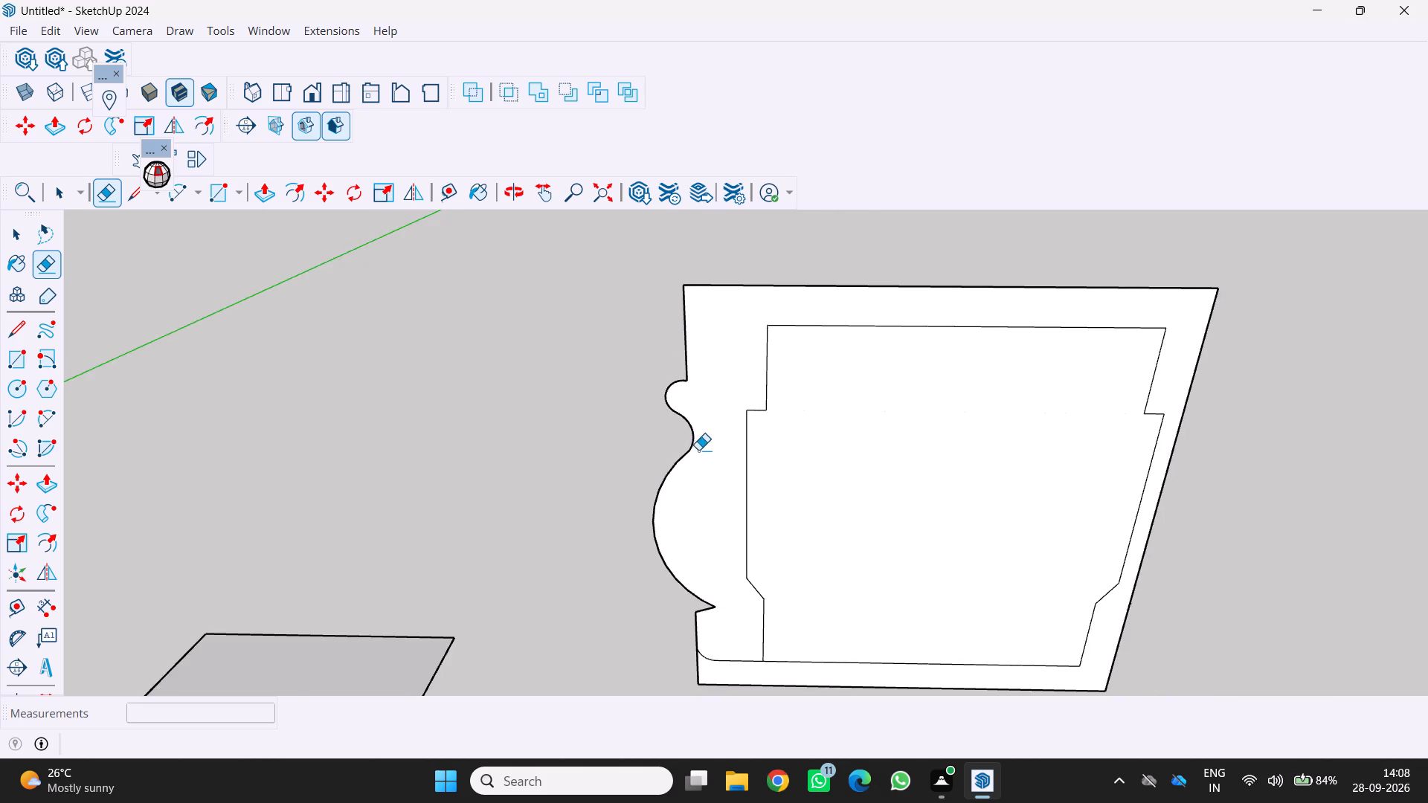
scroll(698, 454, "down", 1)
scroll(675, 522, "down", 2)
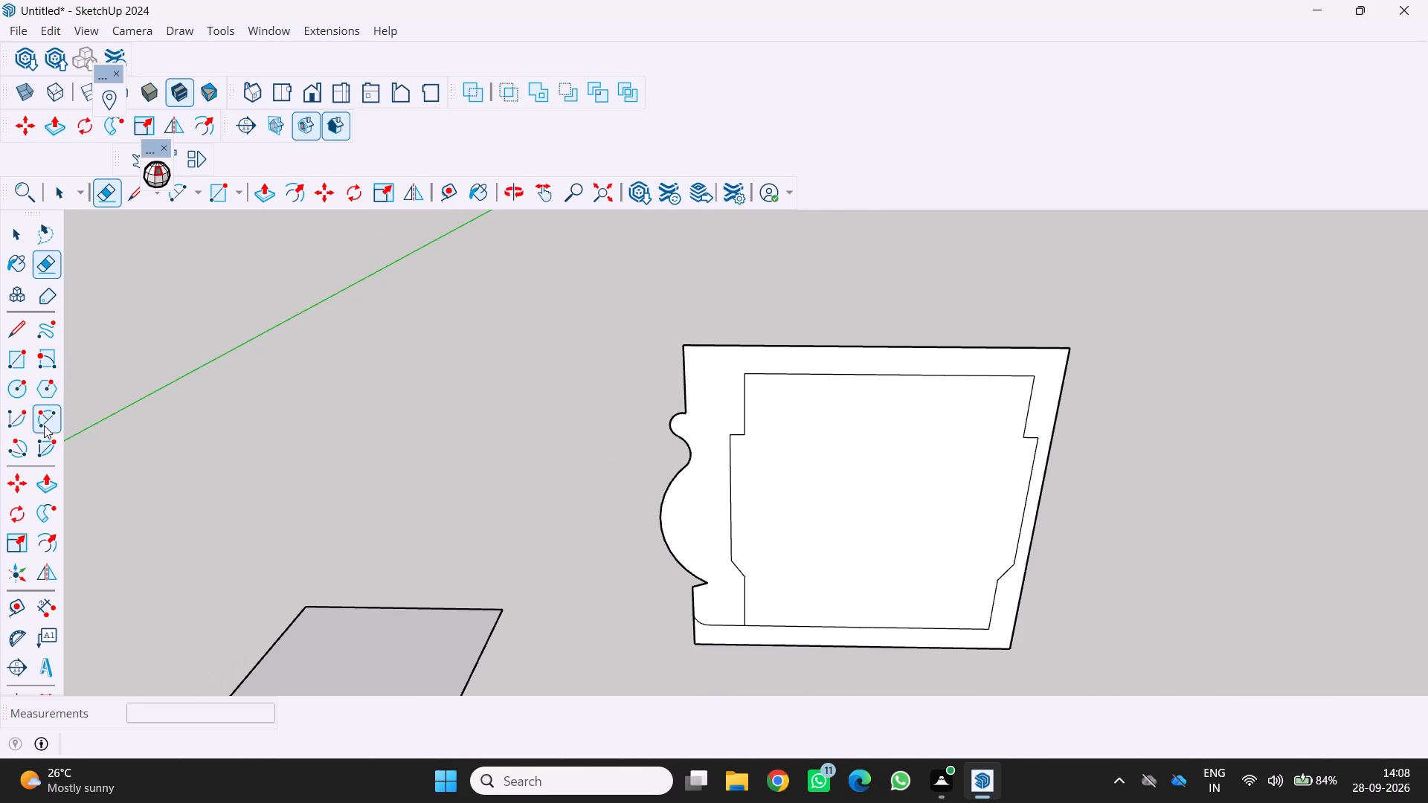
left_click(42, 417)
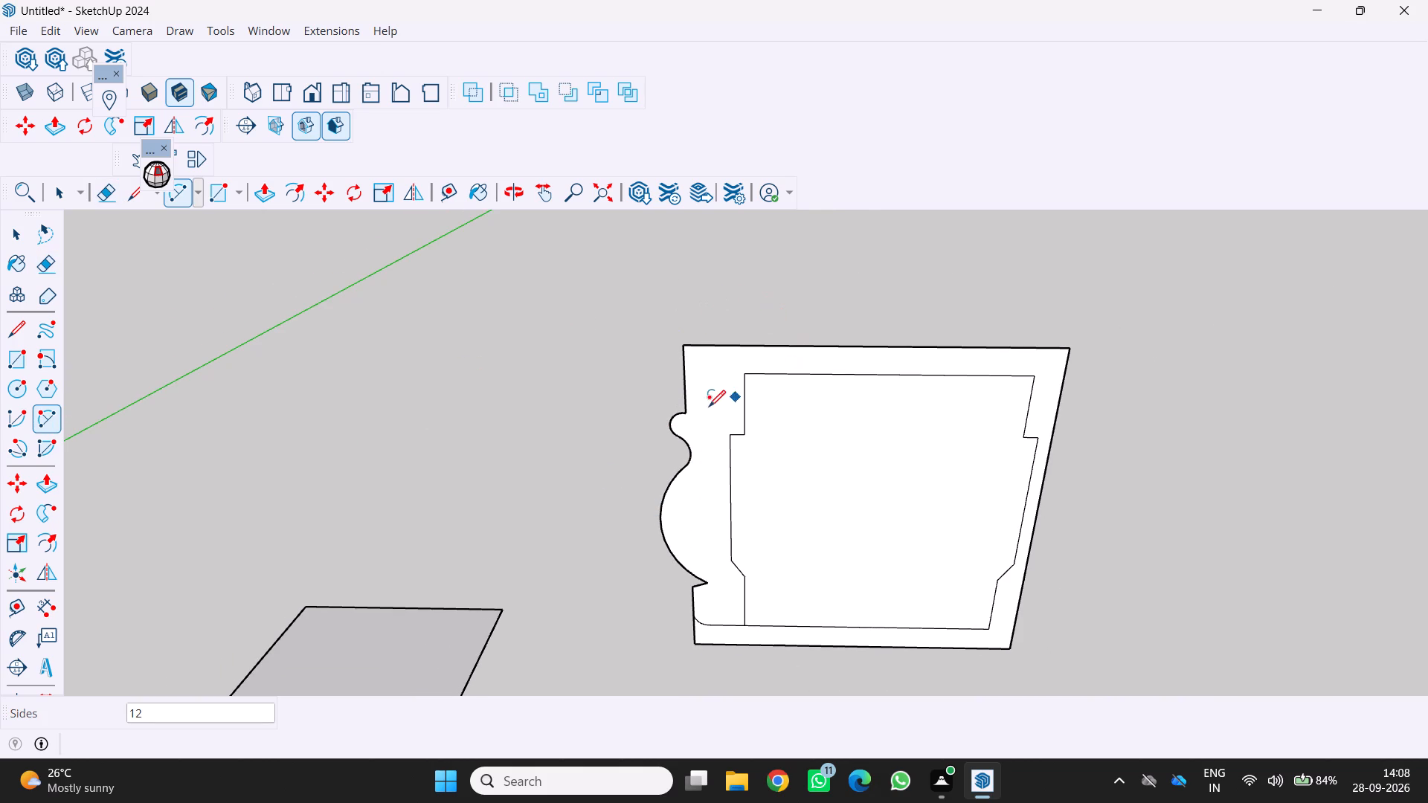
scroll(703, 410, "up", 6)
scroll(669, 349, "up", 3)
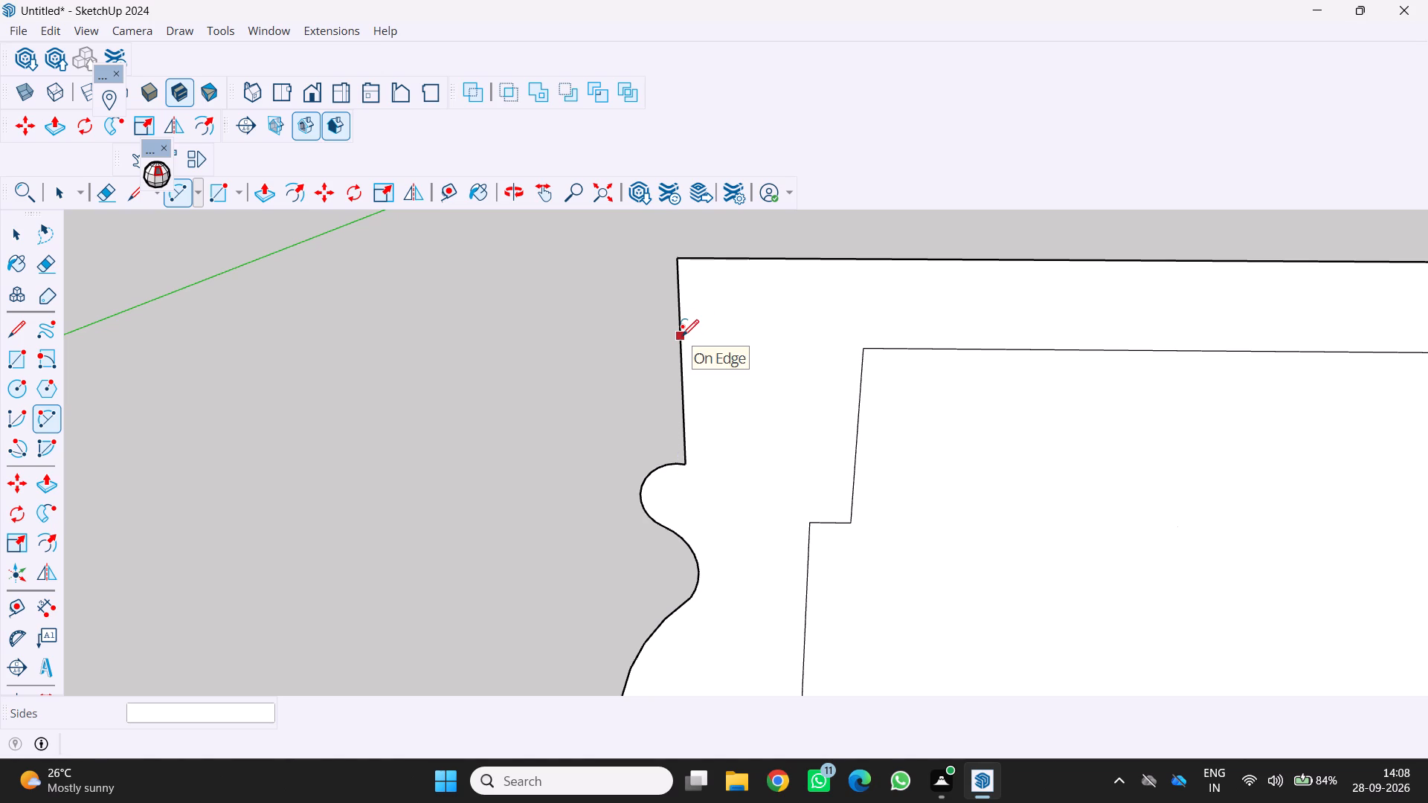
left_click(682, 336)
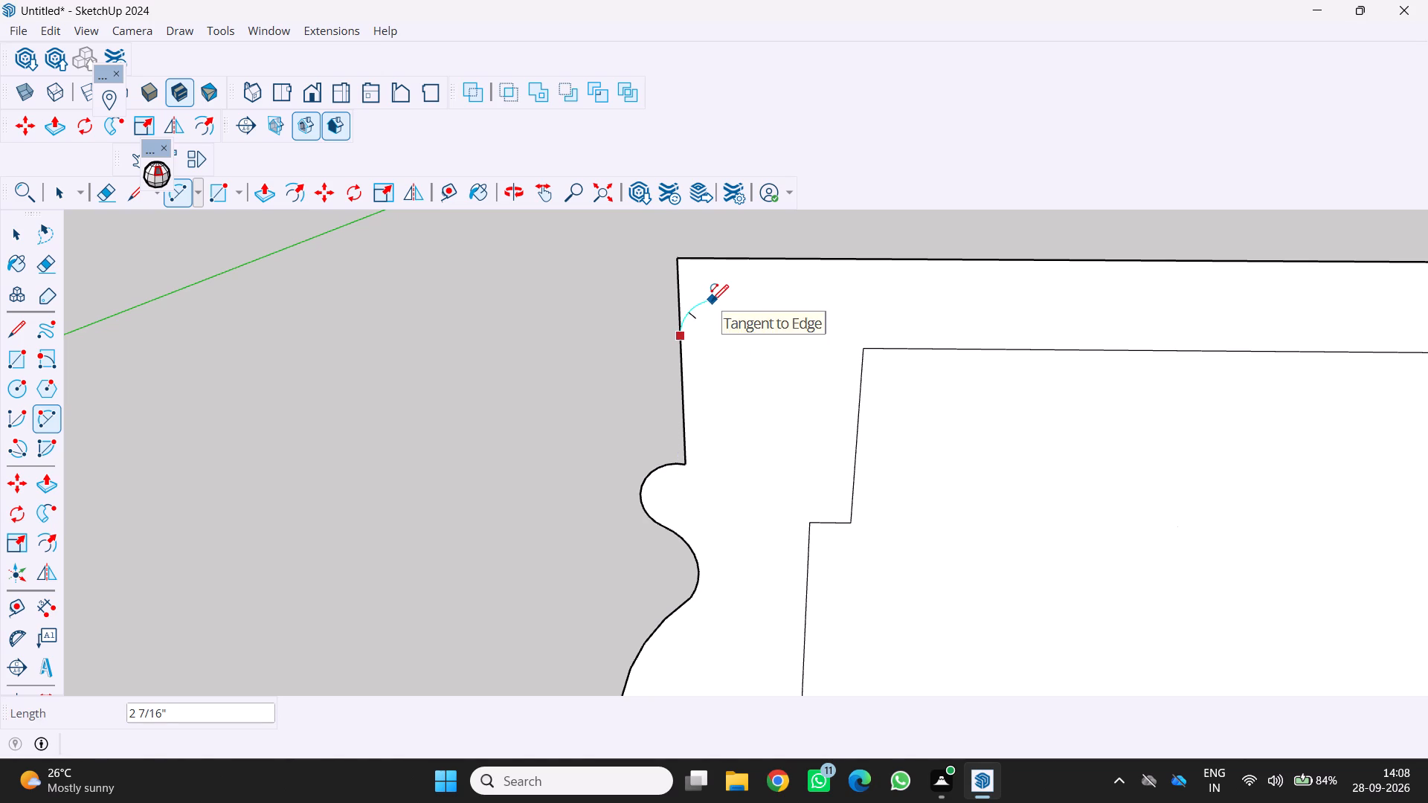
left_click(707, 306)
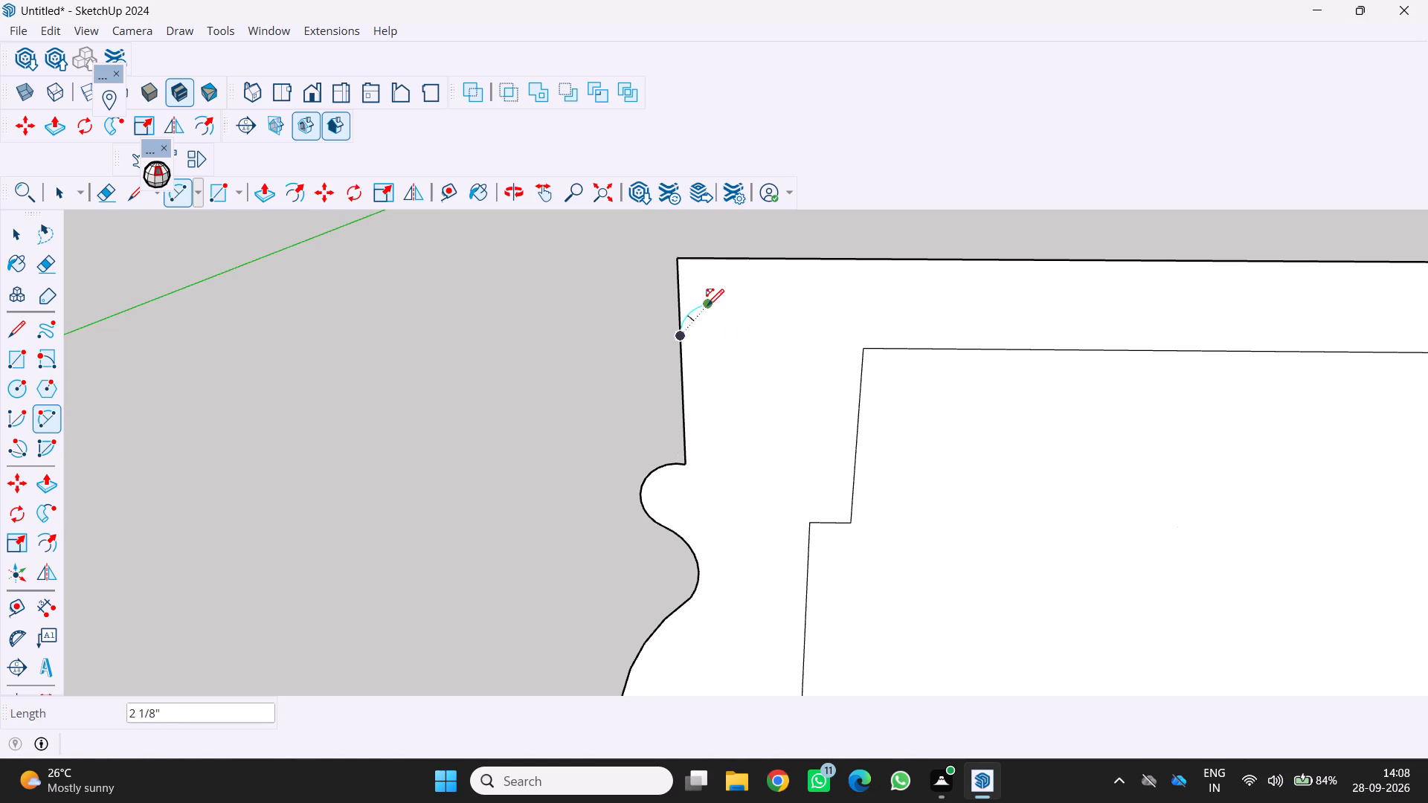
left_click(707, 306)
Draw a vertical line about 2 1/4" long from the corner arc's inner end up to the panel's top edge.
left_click(13, 338)
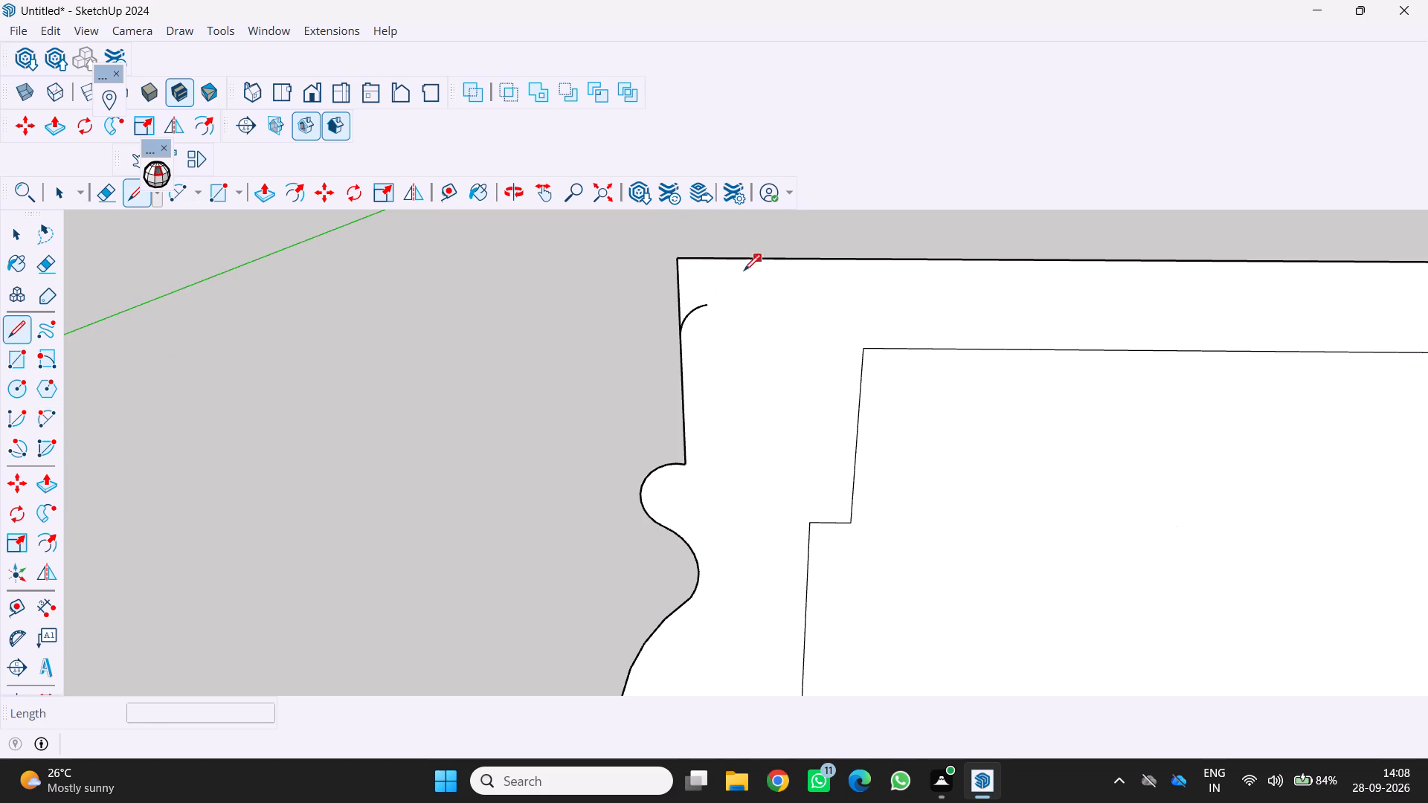
left_click(709, 306)
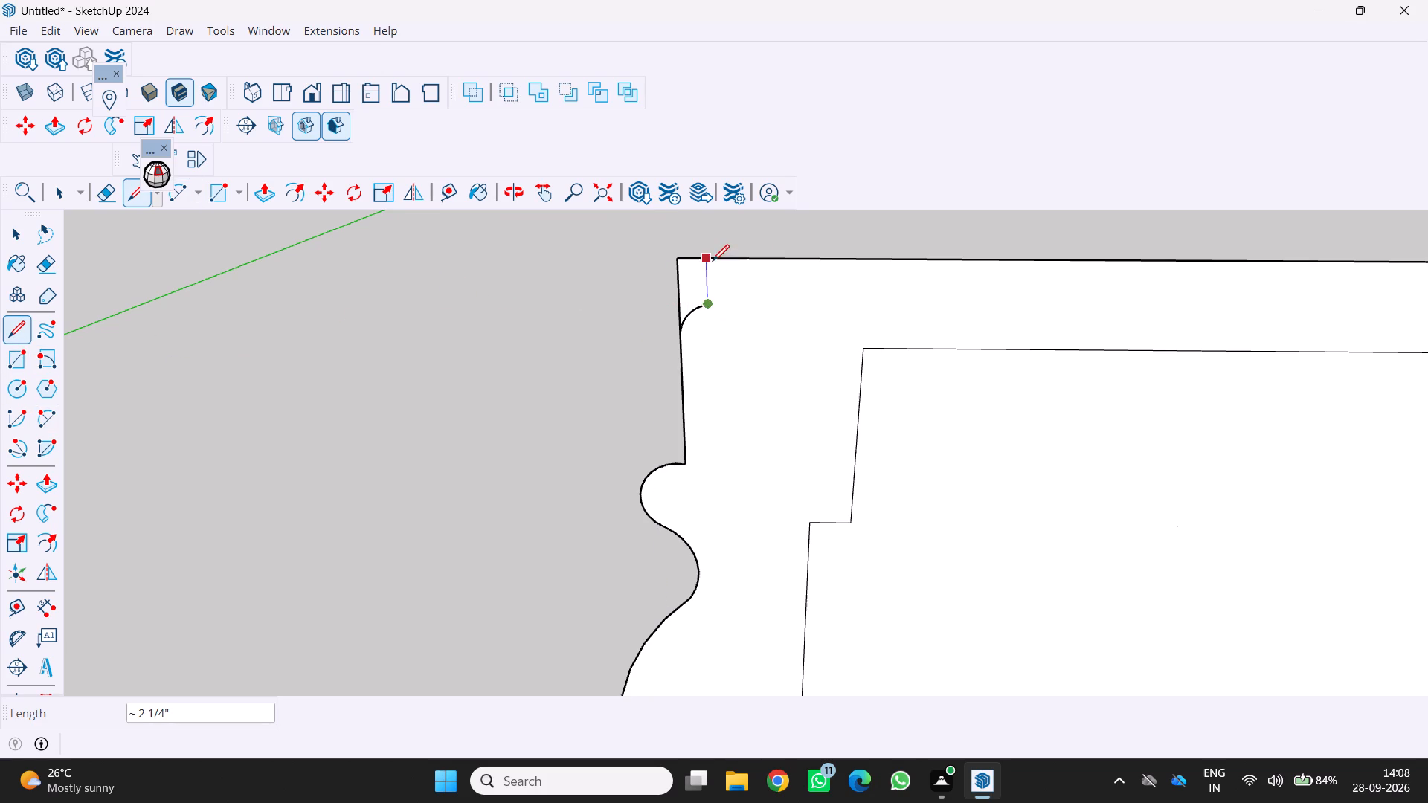
left_click(707, 259)
key("space")
Erase the upright edge segment outside the upper corner arc and the leftover top edge stub beyond the short vertical line.
key("e")
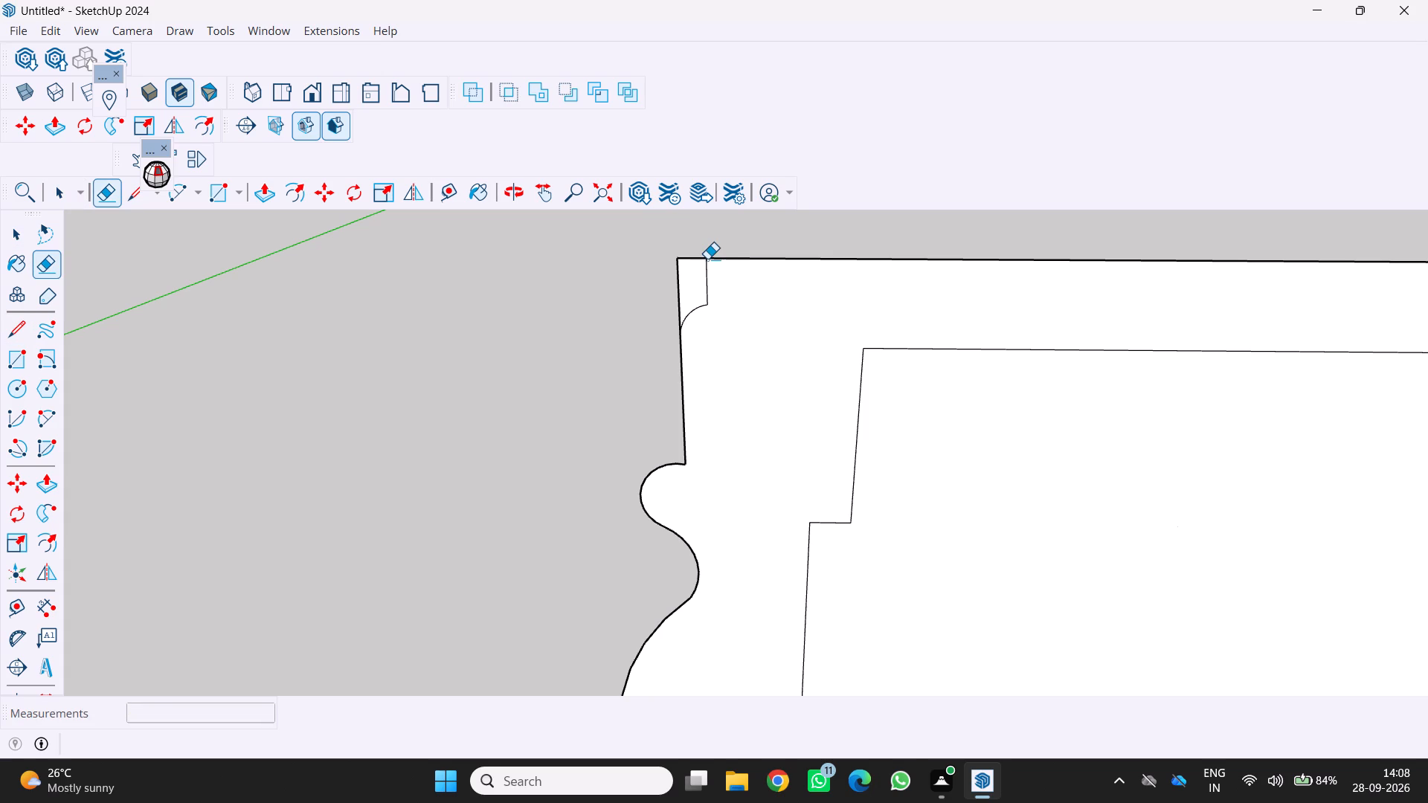
scroll(707, 259, "up", 1)
left_click(678, 285)
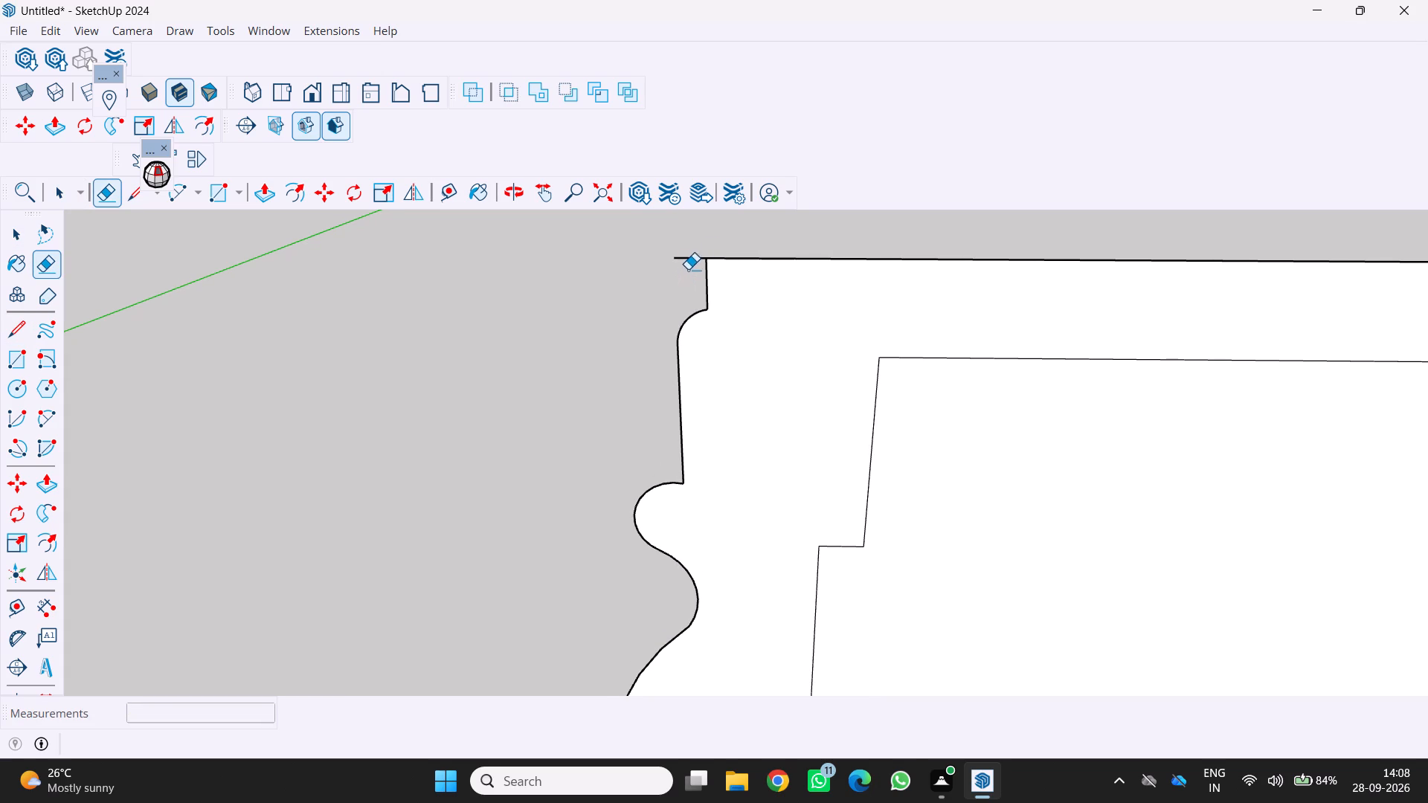
left_click(690, 261)
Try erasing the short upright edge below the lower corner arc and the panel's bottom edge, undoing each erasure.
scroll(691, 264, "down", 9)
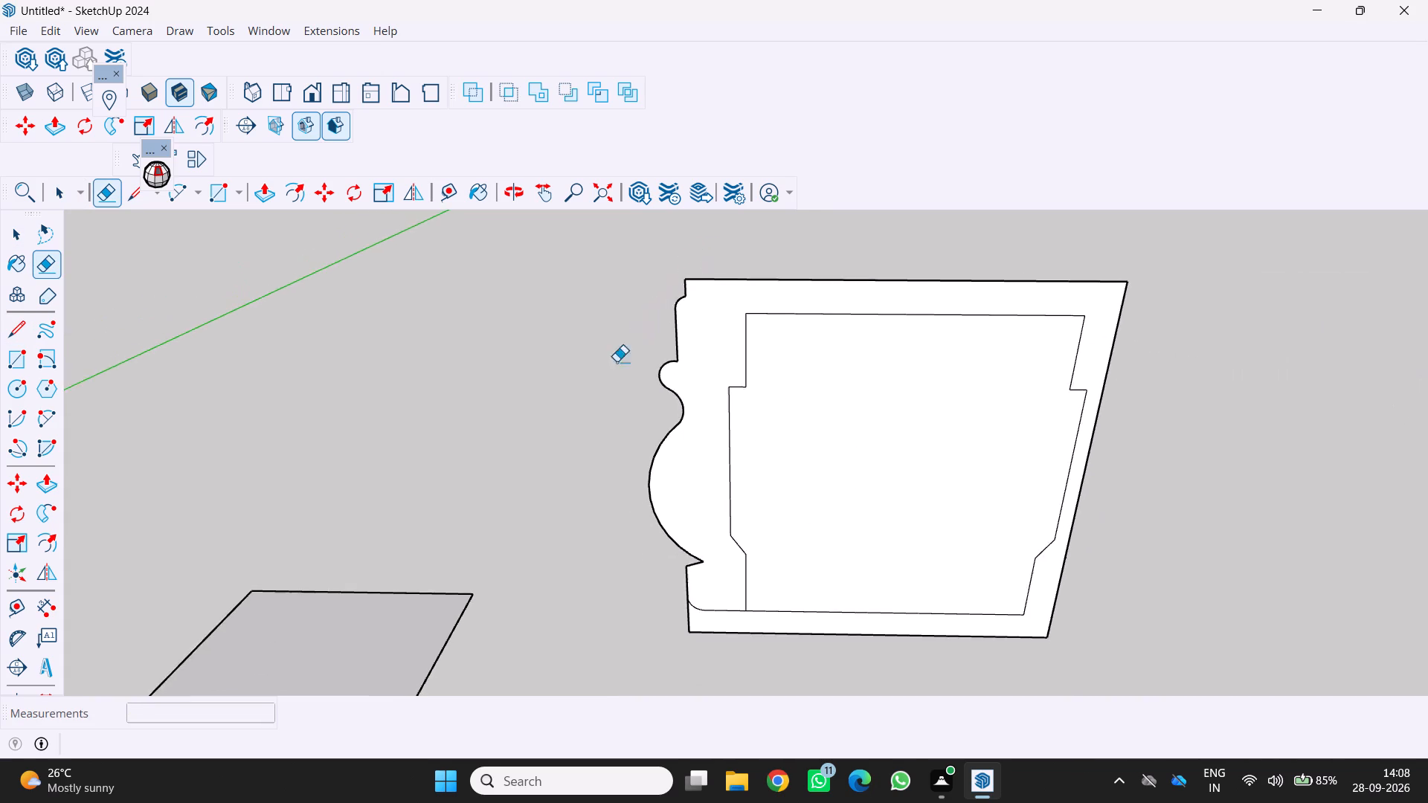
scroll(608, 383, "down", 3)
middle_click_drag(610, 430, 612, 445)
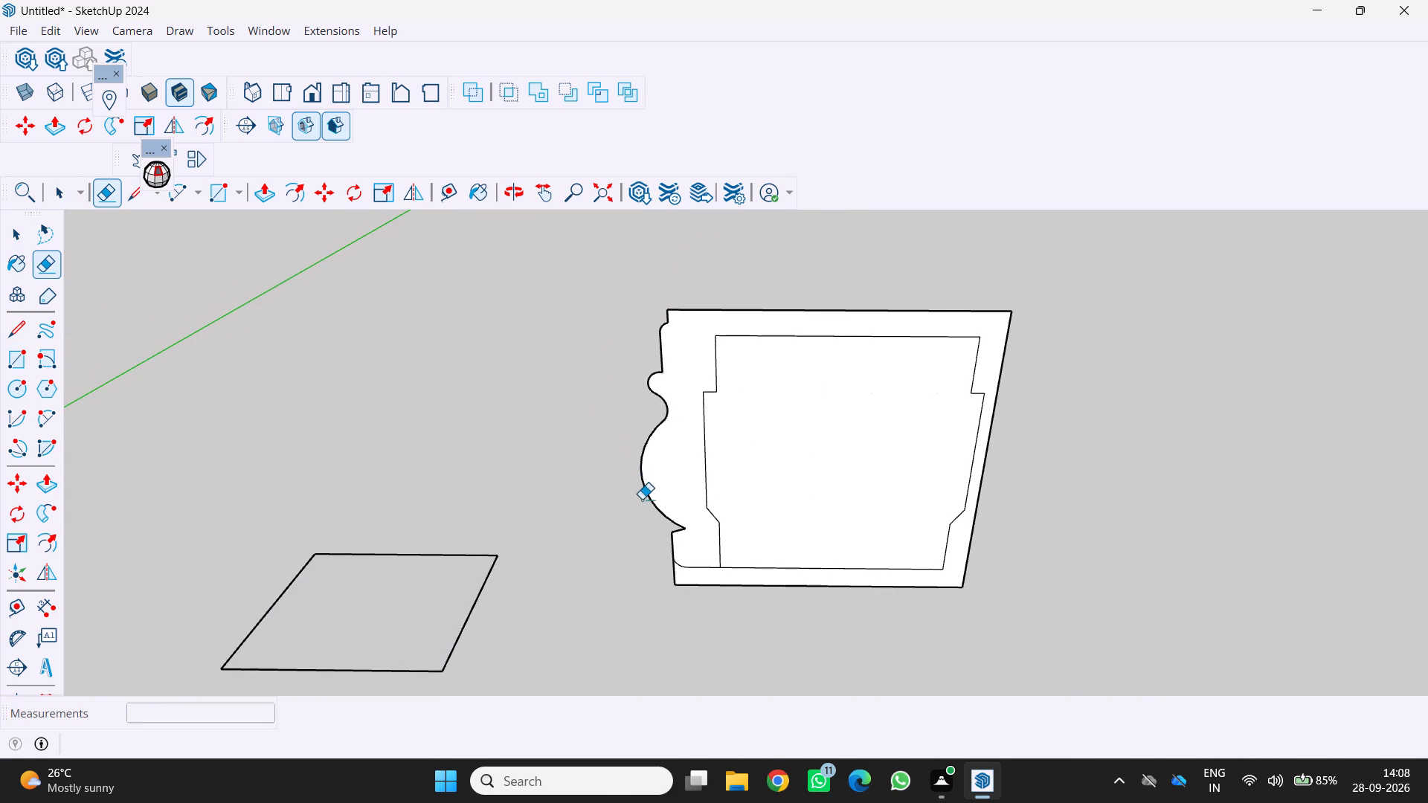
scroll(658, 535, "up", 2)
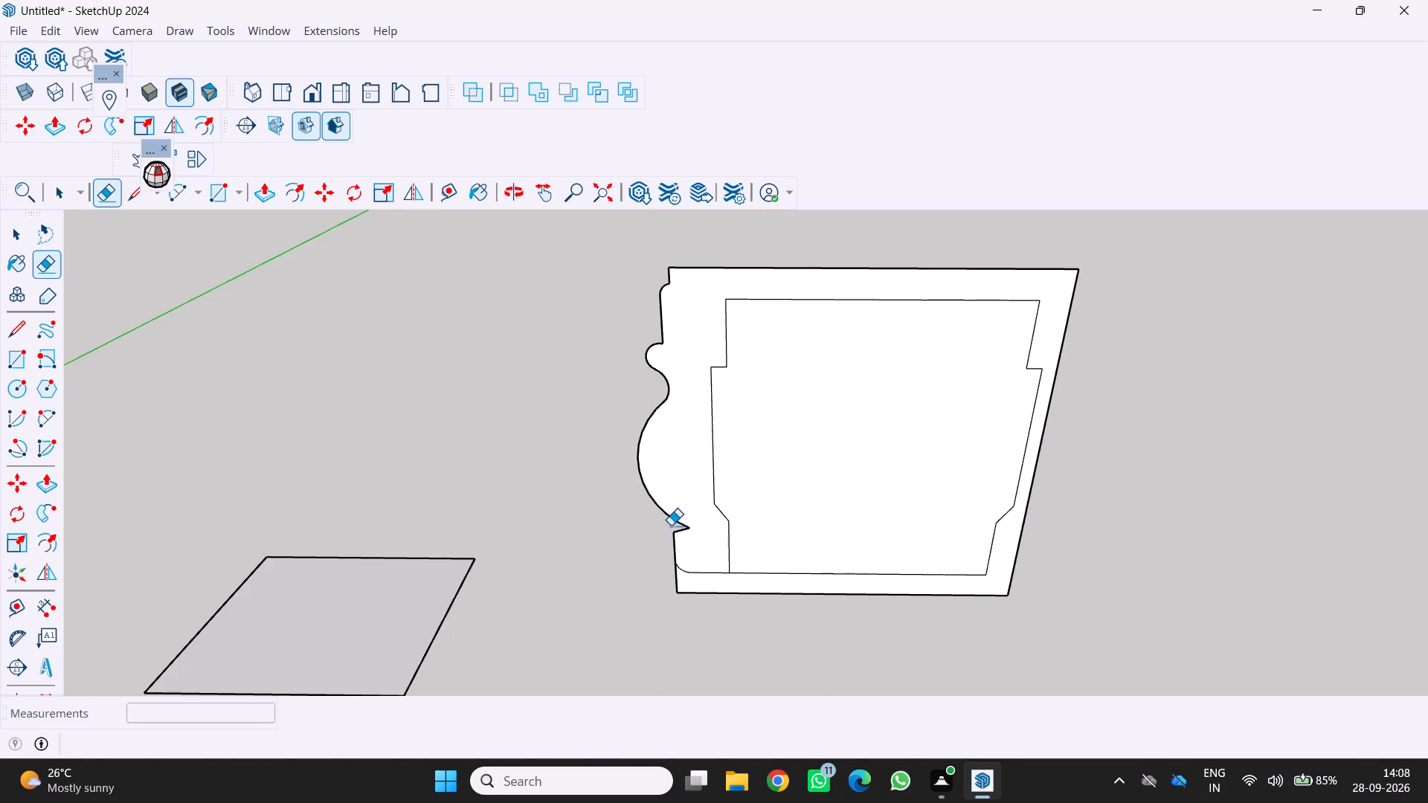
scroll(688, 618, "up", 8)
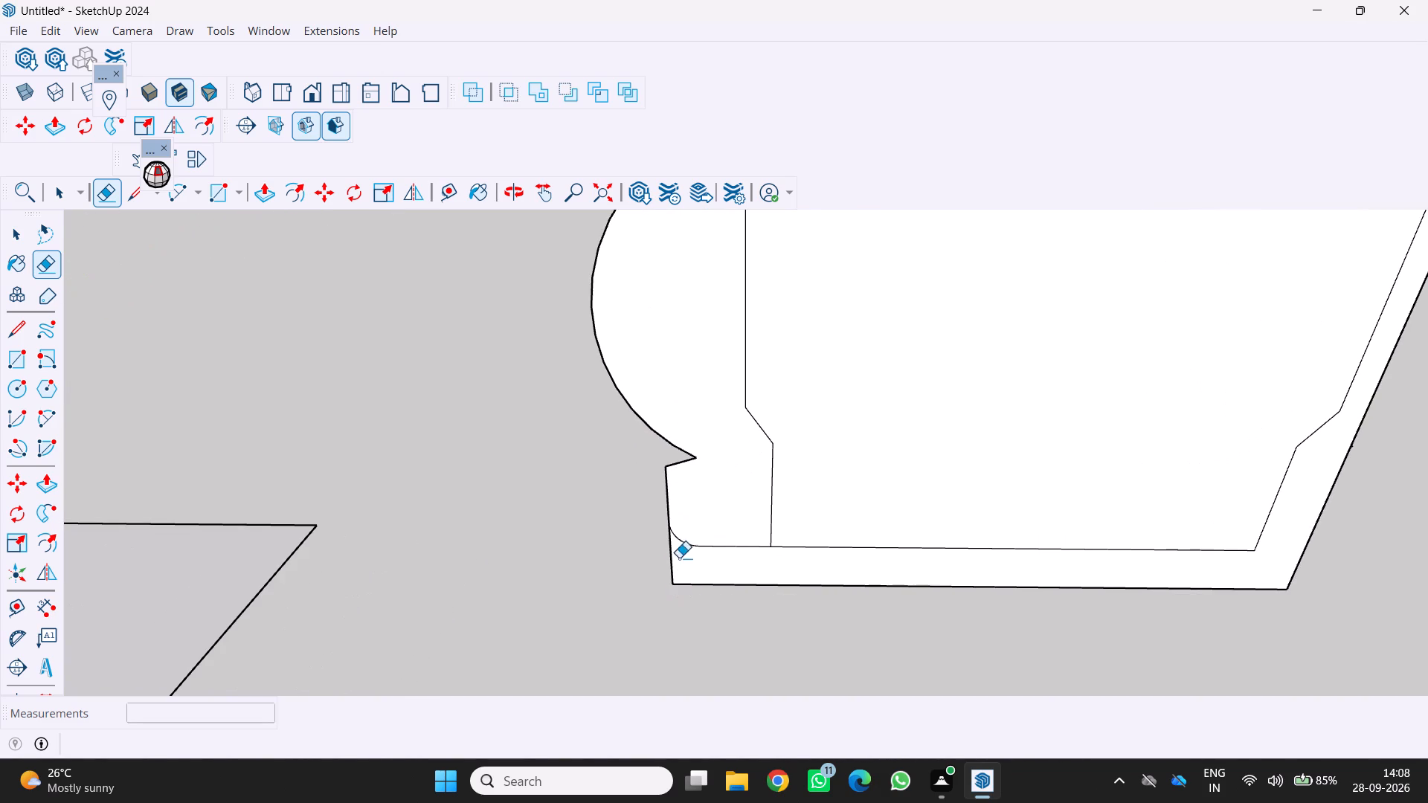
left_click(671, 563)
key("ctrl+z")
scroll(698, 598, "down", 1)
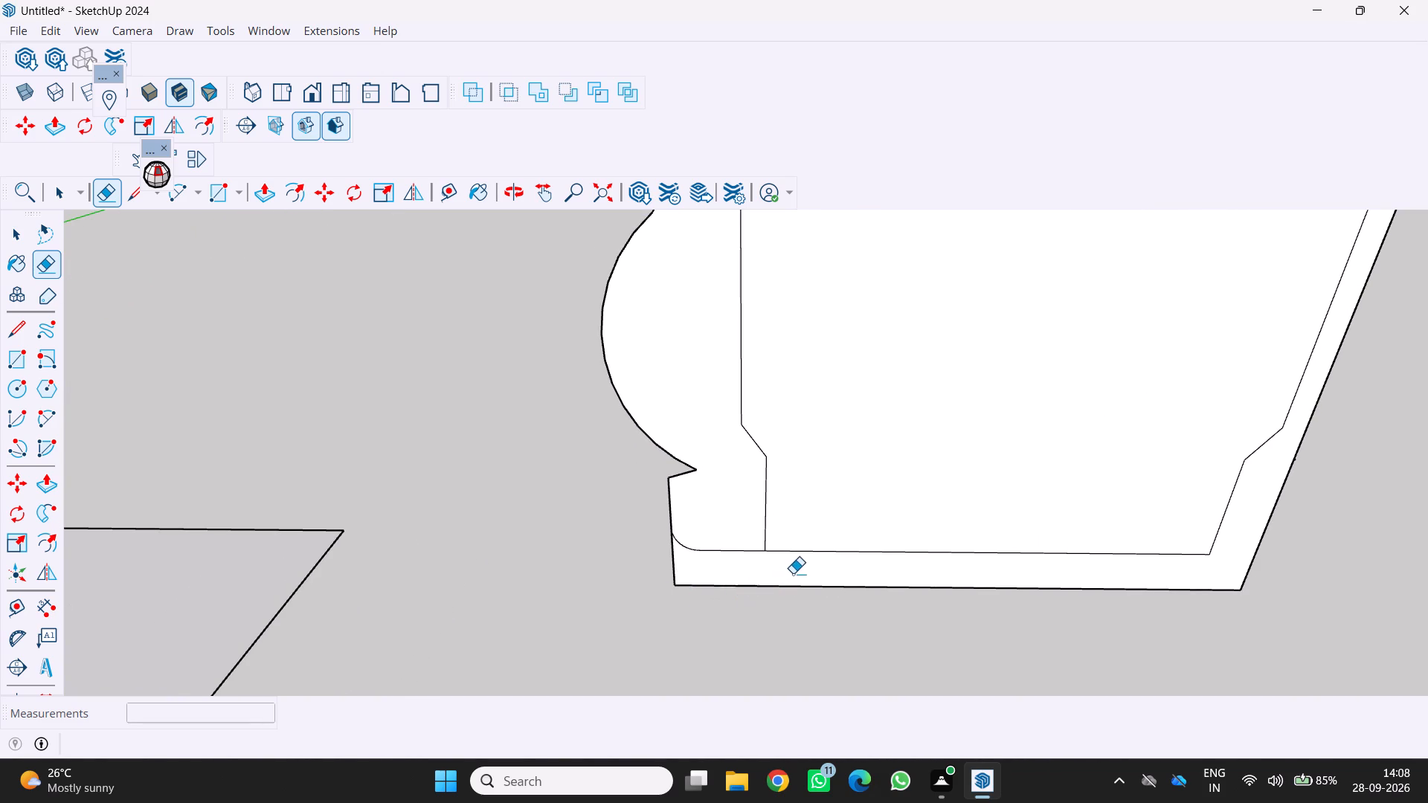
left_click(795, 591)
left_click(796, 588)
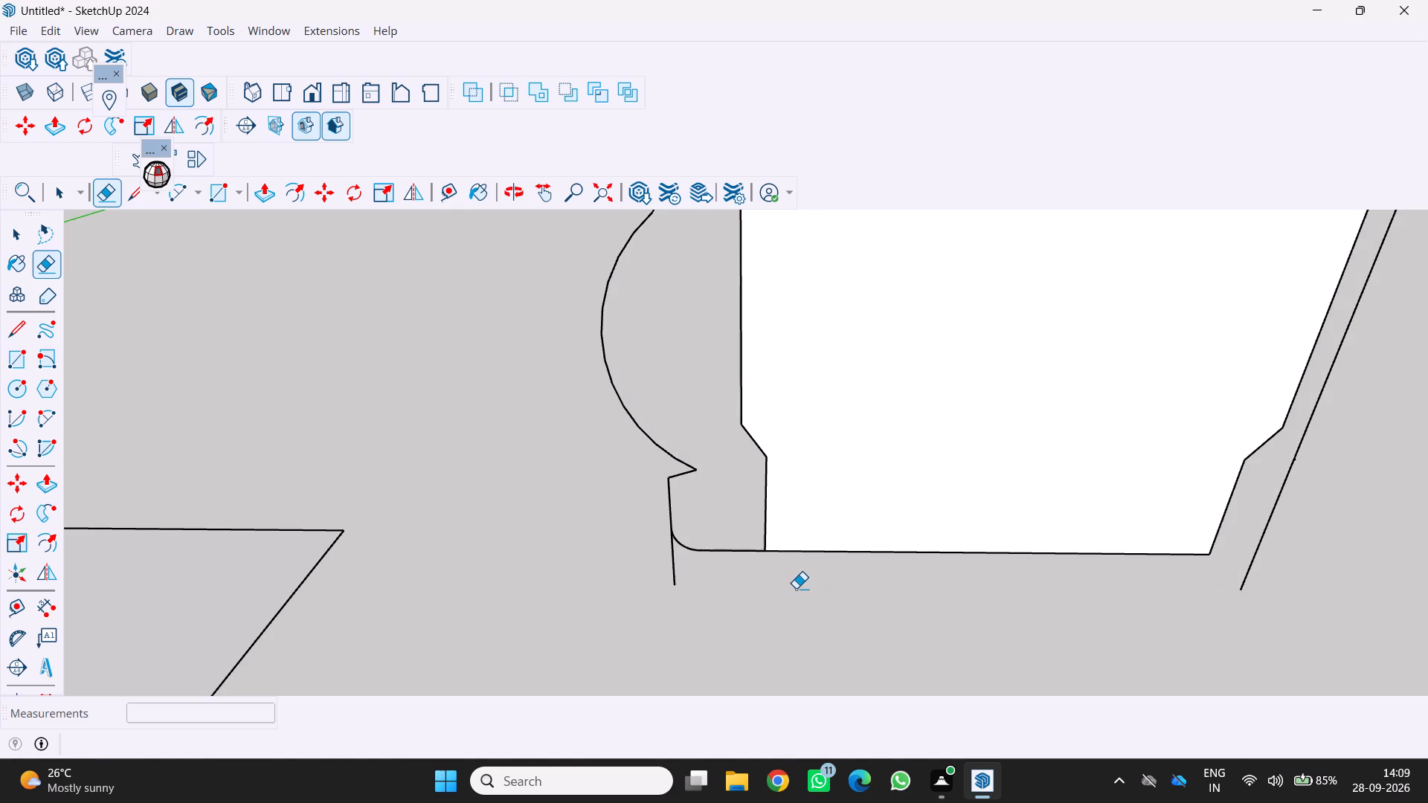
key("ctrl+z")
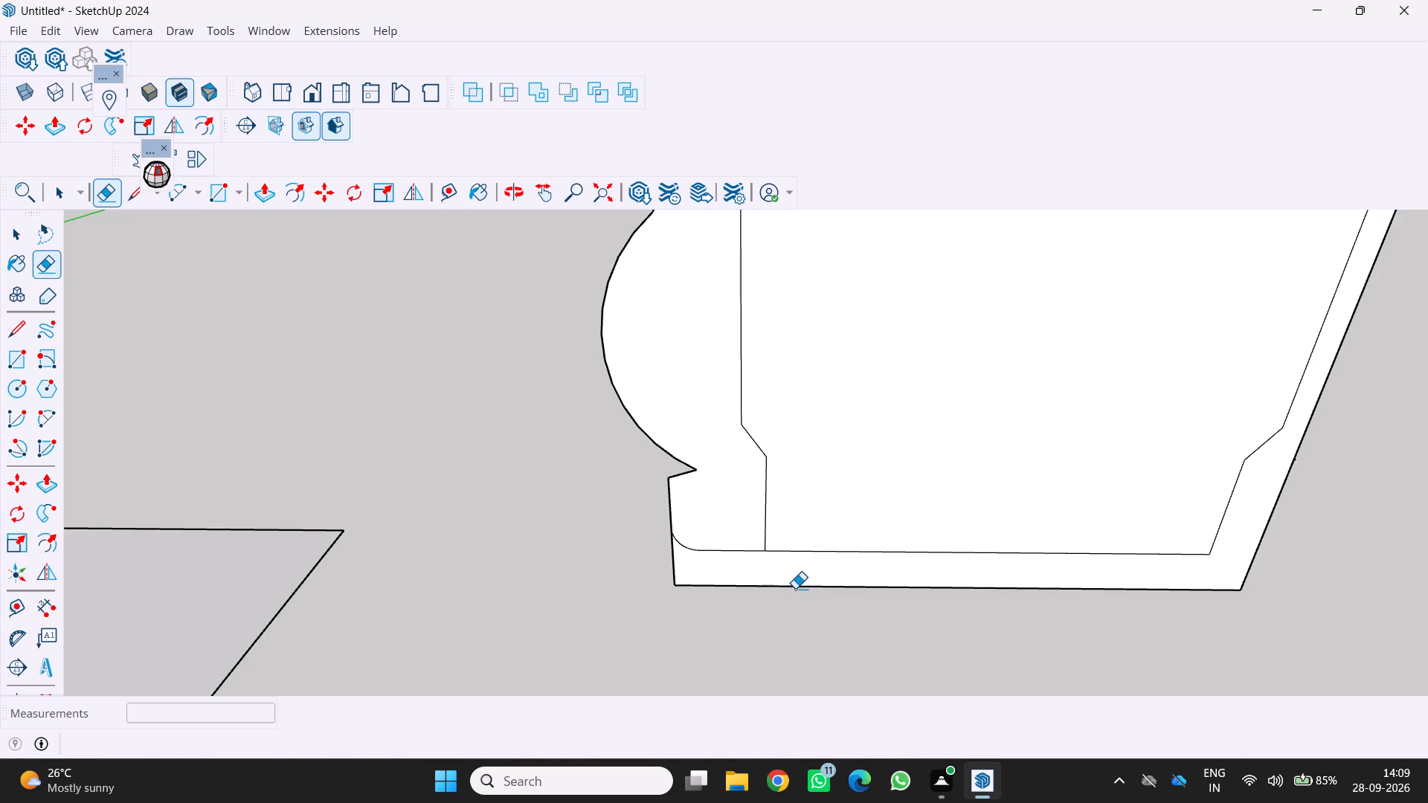
Extrude the profiled frame face around the stepped inner outline 4' 3 3/8" with Push/Pull, leaving the inner area hollow.
scroll(803, 594, "down", 4)
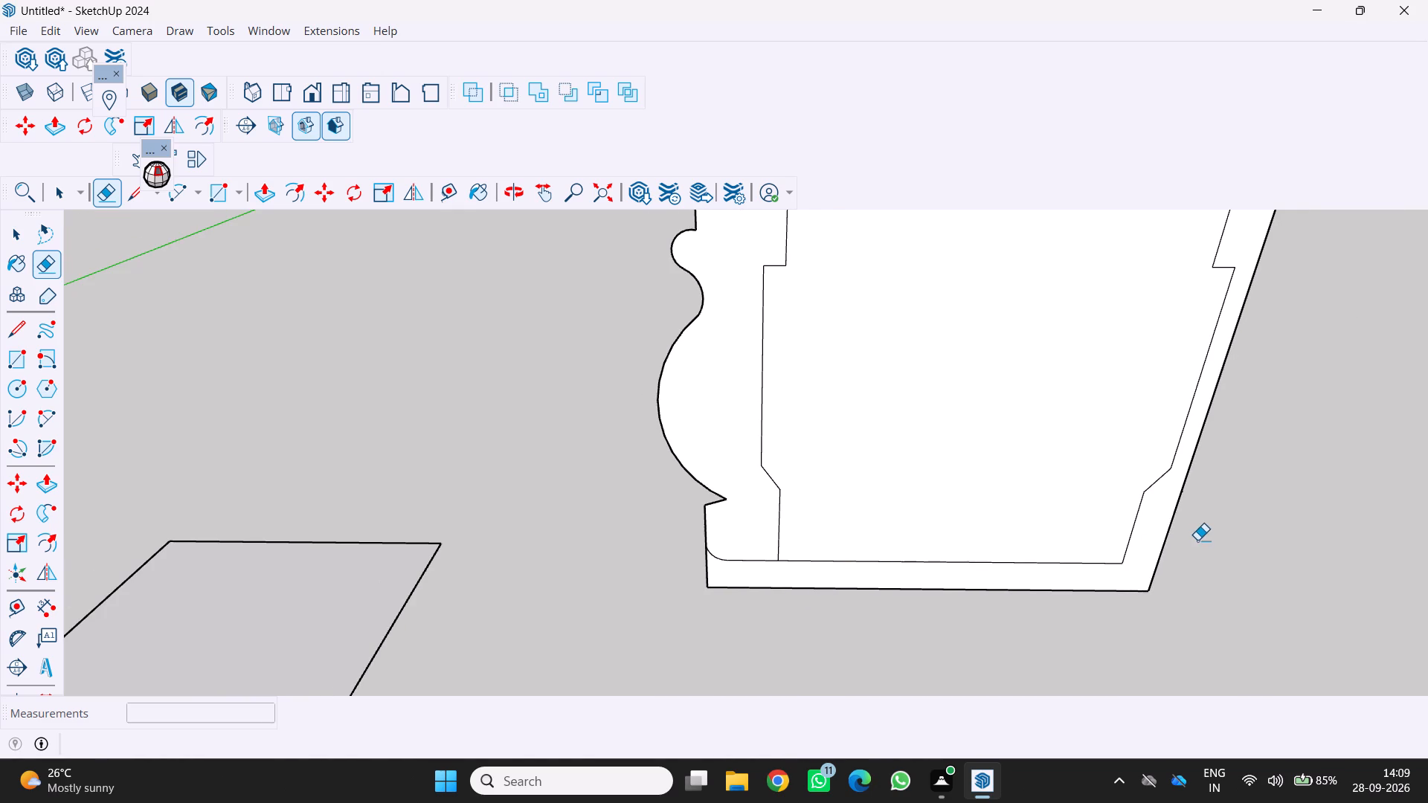
middle_click_drag(1199, 527, 1166, 464)
scroll(1157, 468, "down", 3)
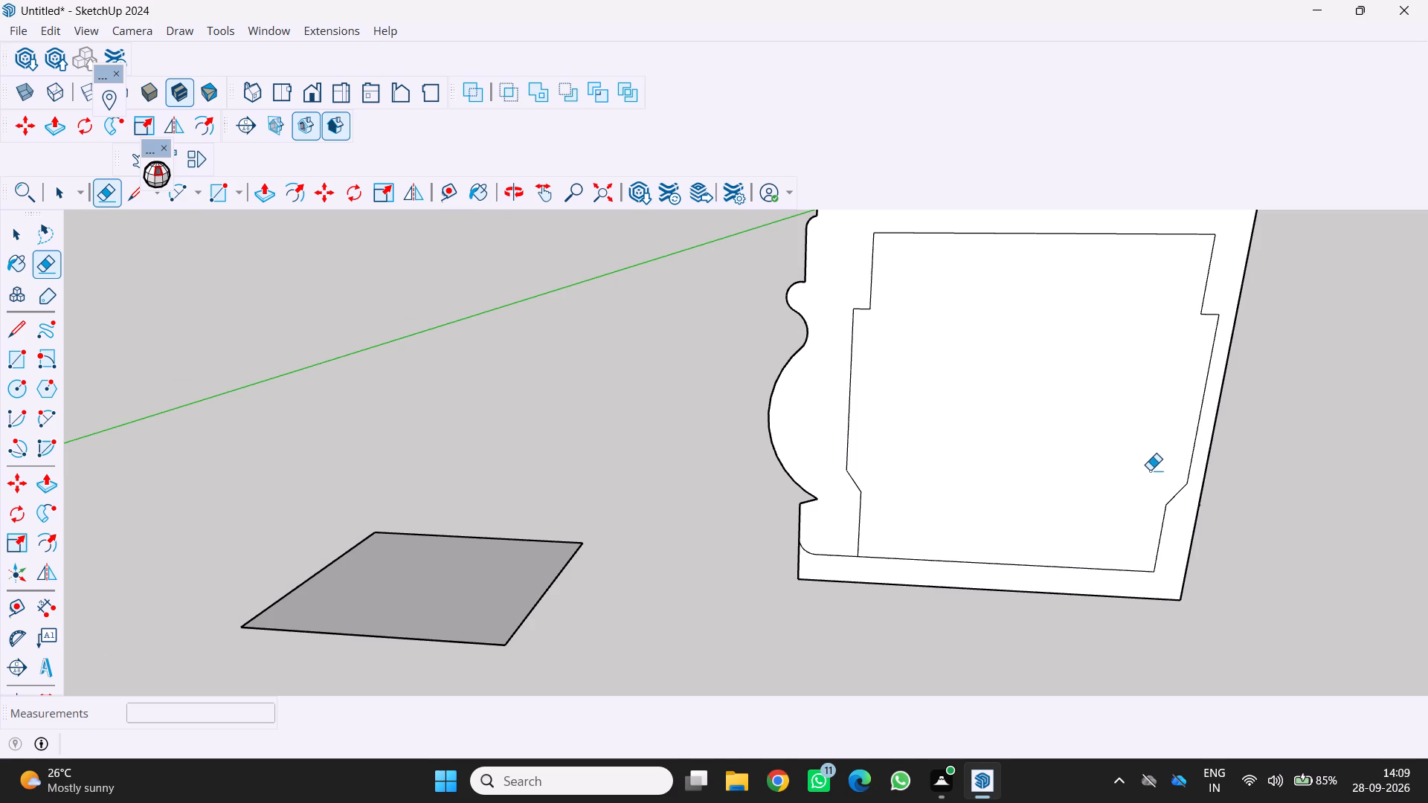
scroll(1054, 440, "down", 3)
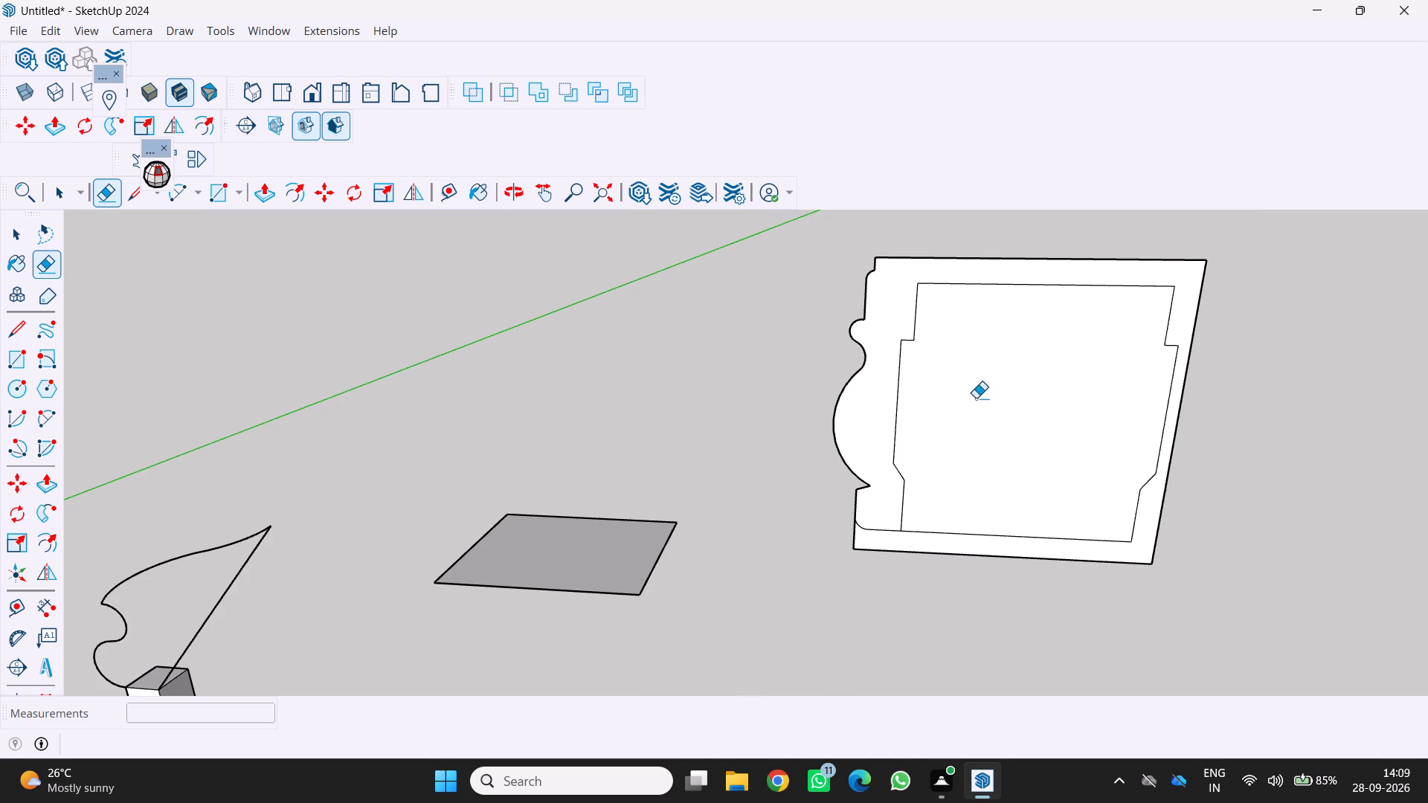
middle_click_drag(975, 397, 949, 382)
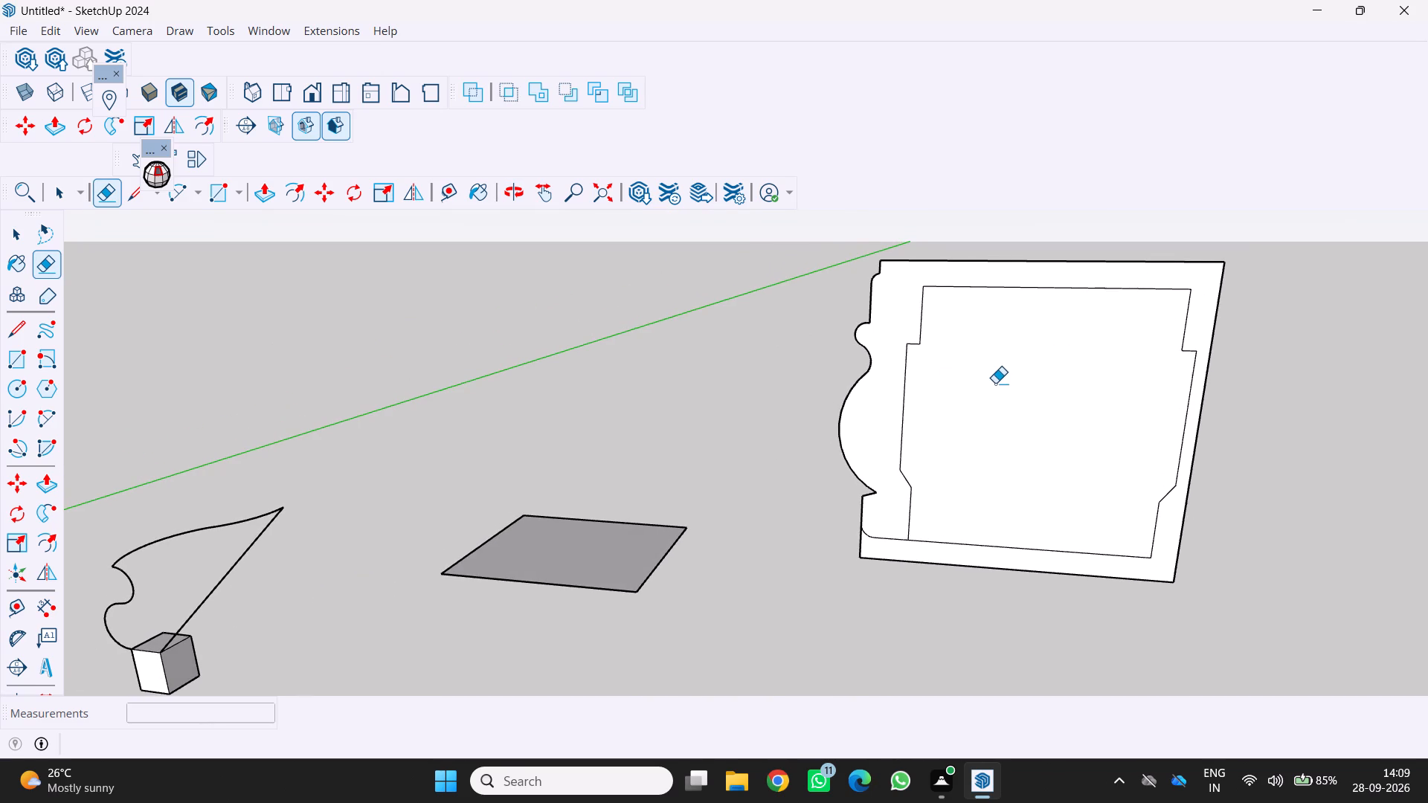
scroll(995, 383, "up", 1)
key("space")
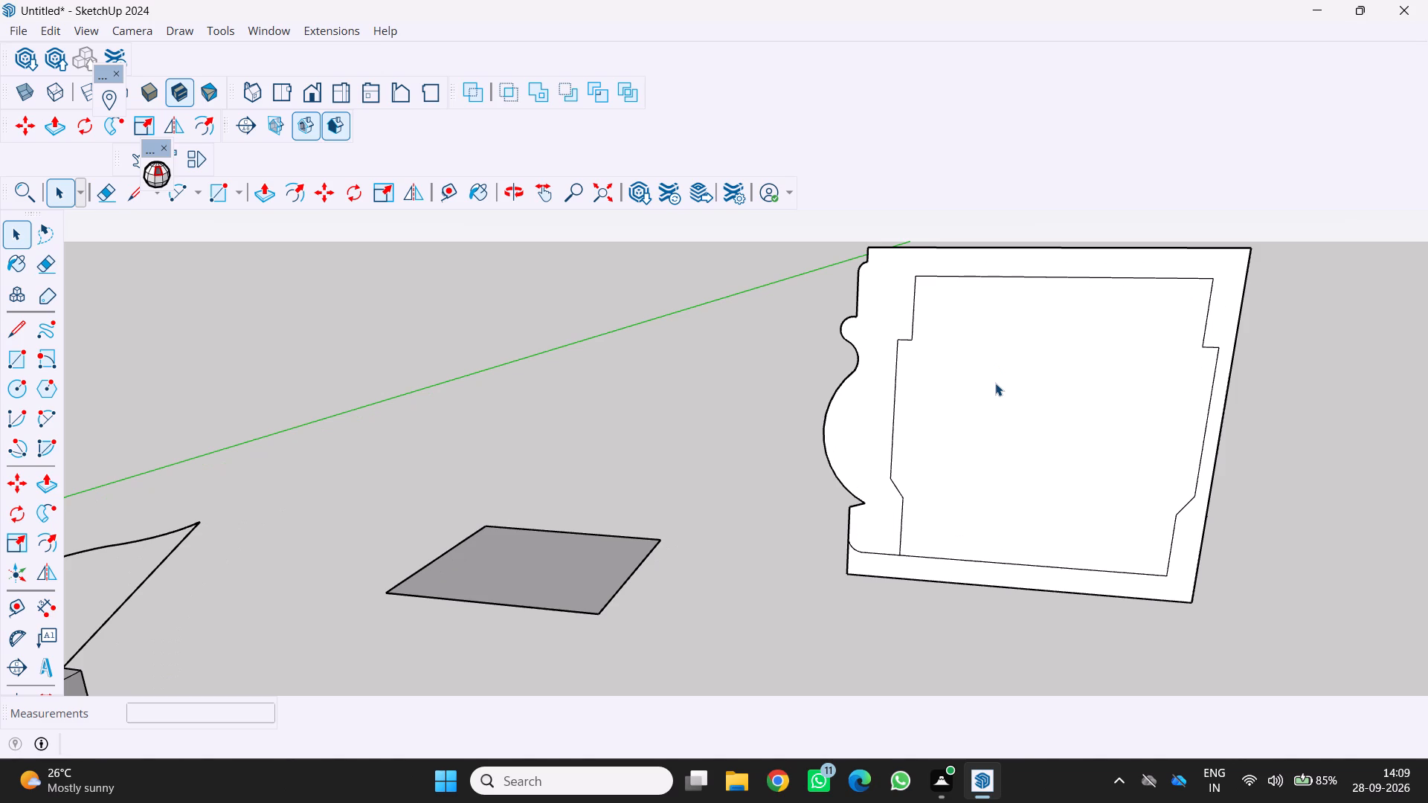
scroll(1060, 387, "down", 1)
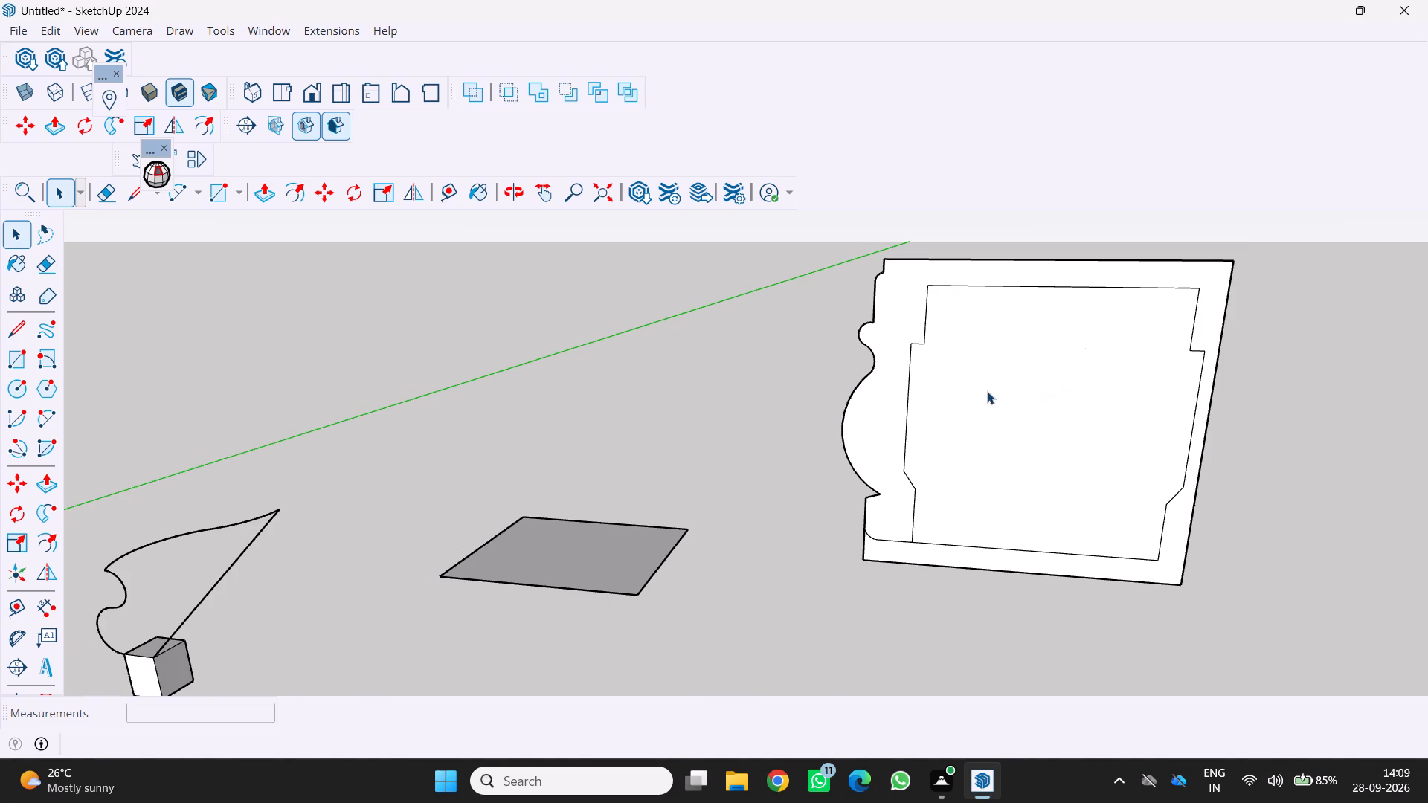
scroll(859, 254, "up", 3)
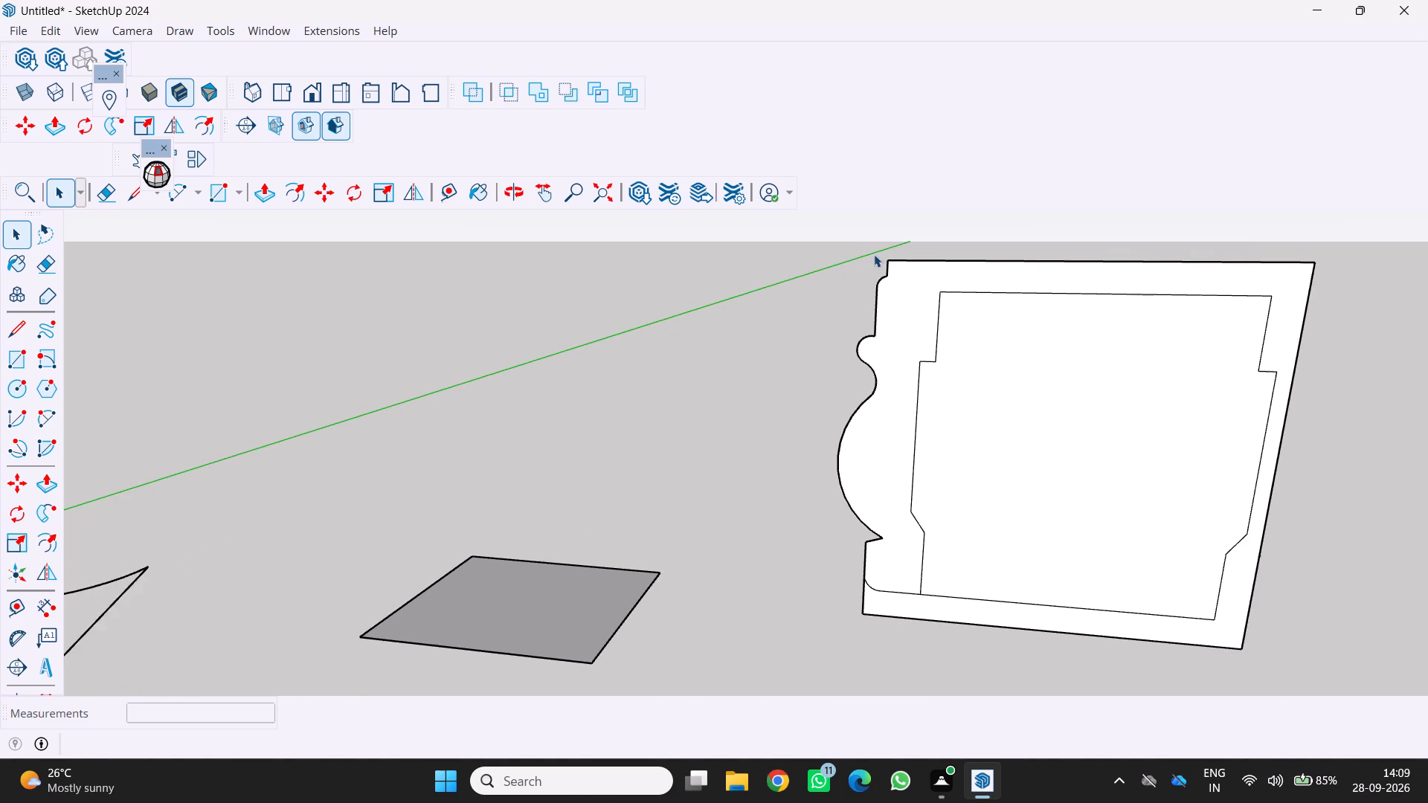
scroll(879, 260, "up", 7)
left_click(889, 263)
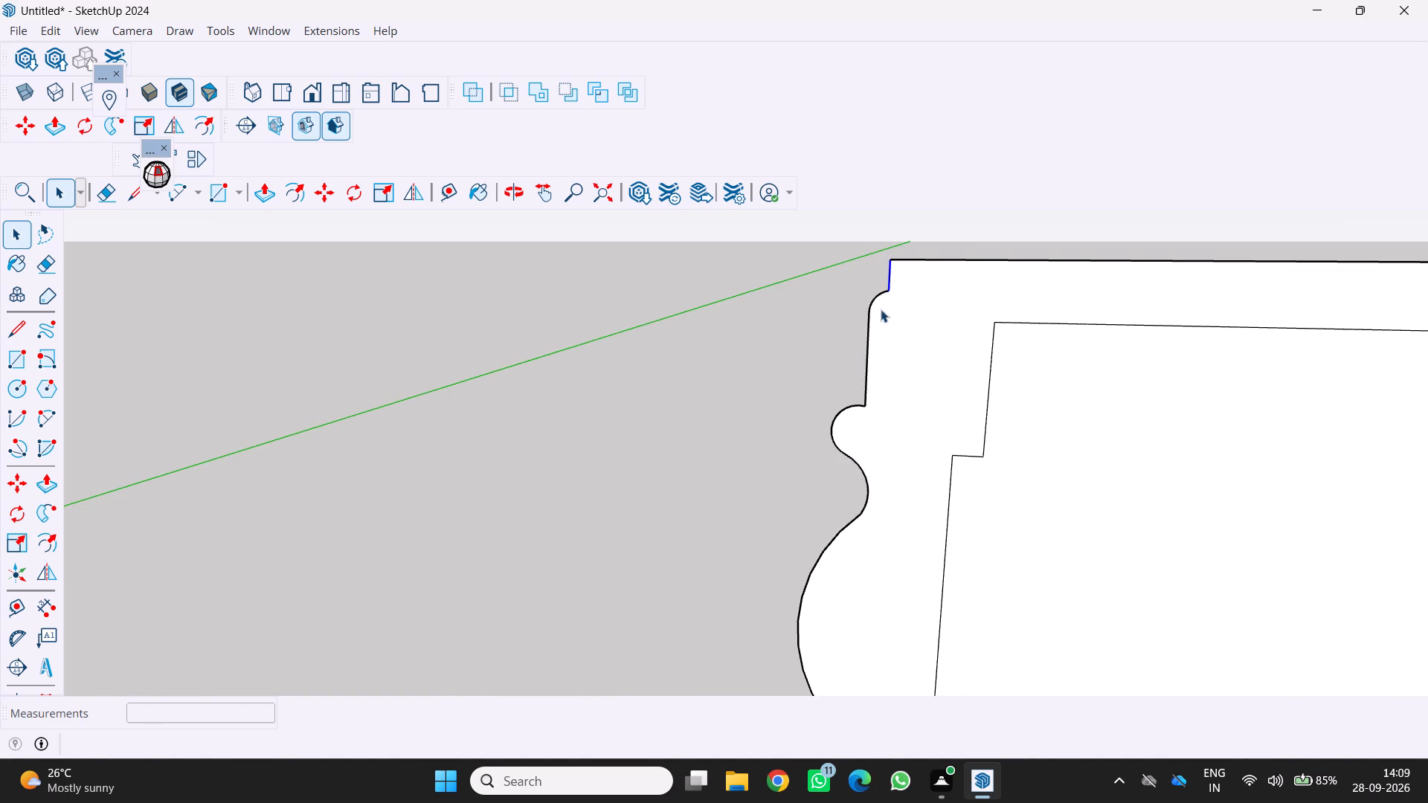
left_click(906, 318)
scroll(913, 321, "down", 6)
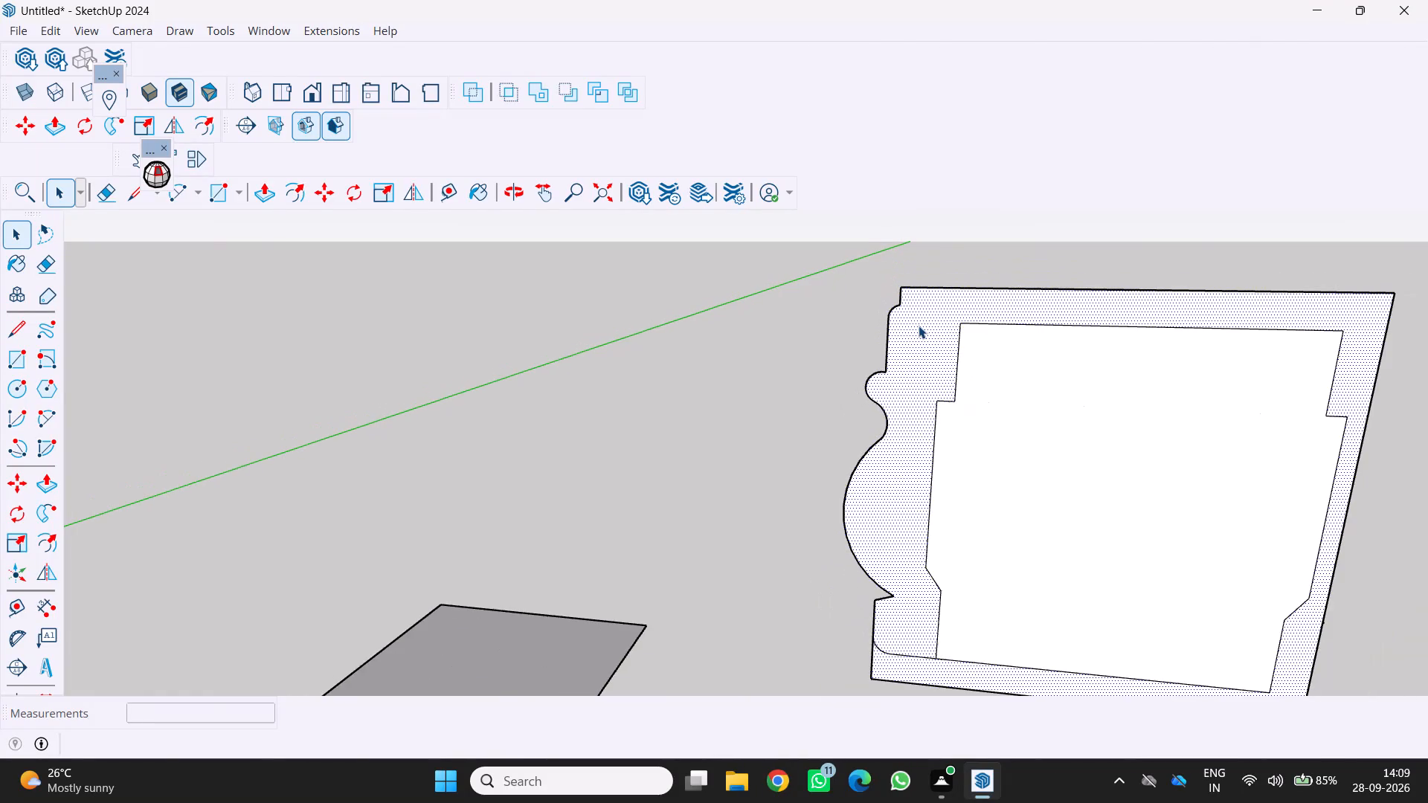
scroll(922, 328, "down", 2)
scroll(892, 615, "up", 6)
scroll(899, 601, "down", 4)
scroll(831, 552, "down", 4)
middle_click_drag(858, 568, 903, 579)
scroll(858, 442, "up", 5)
scroll(870, 475, "down", 1)
middle_click(884, 496)
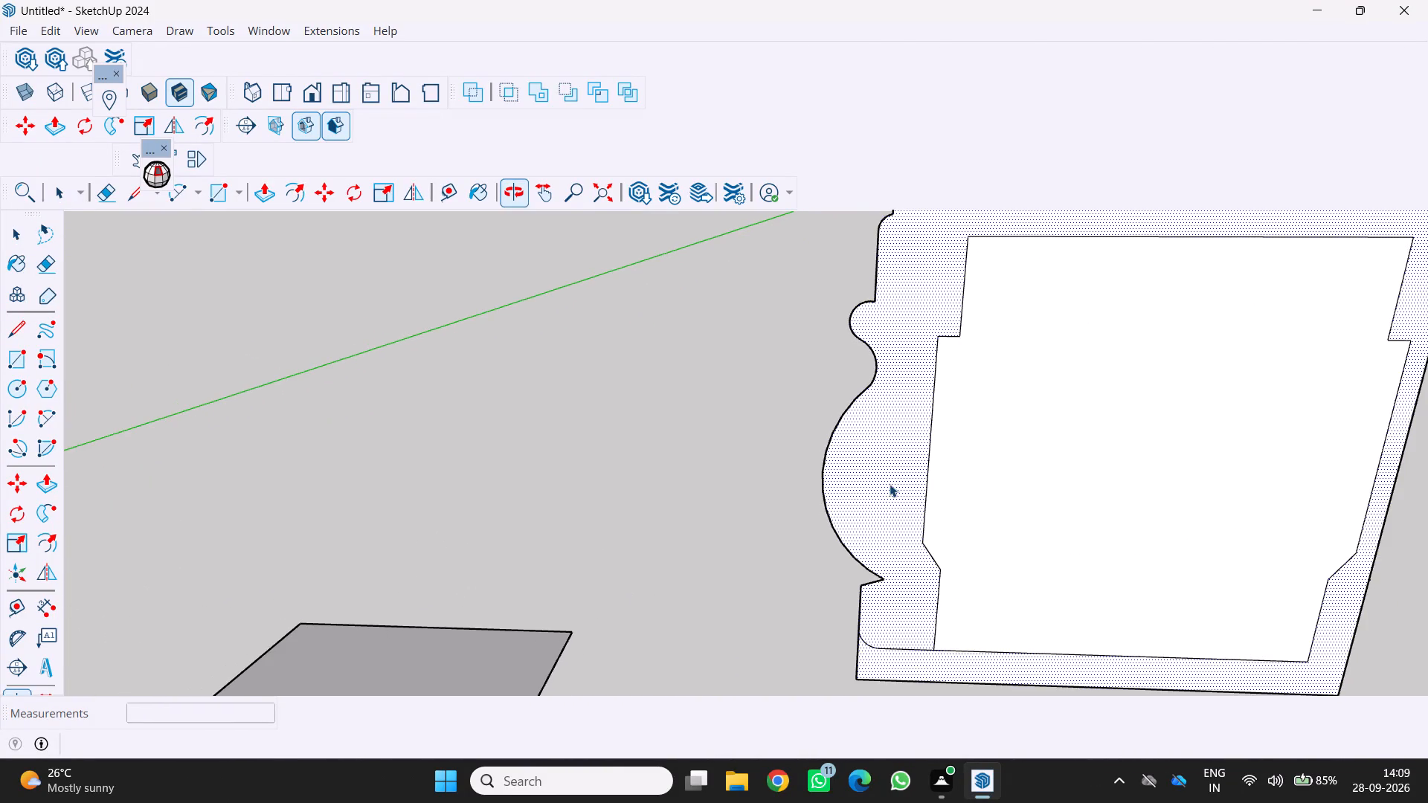
scroll(890, 484, "down", 2)
key("p")
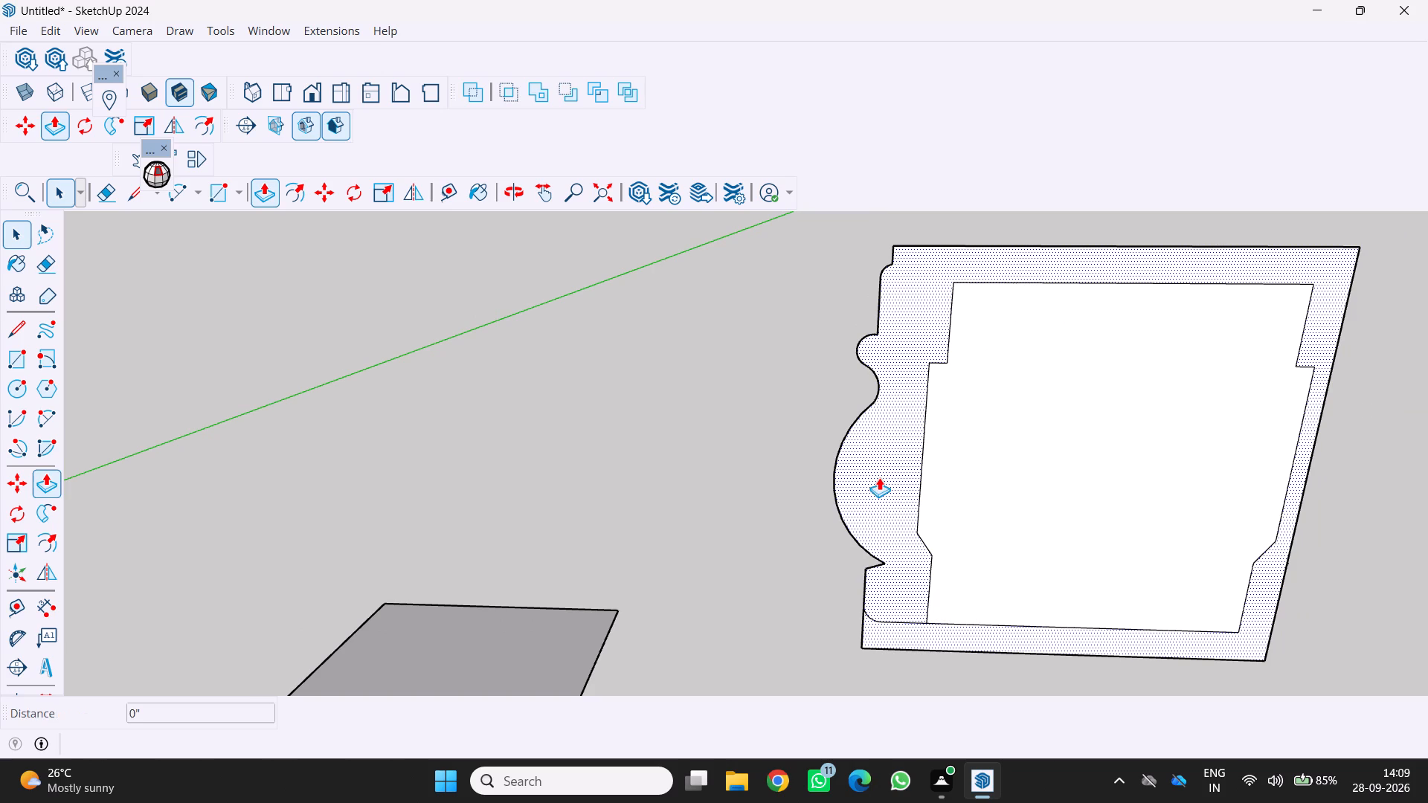
left_click(879, 477)
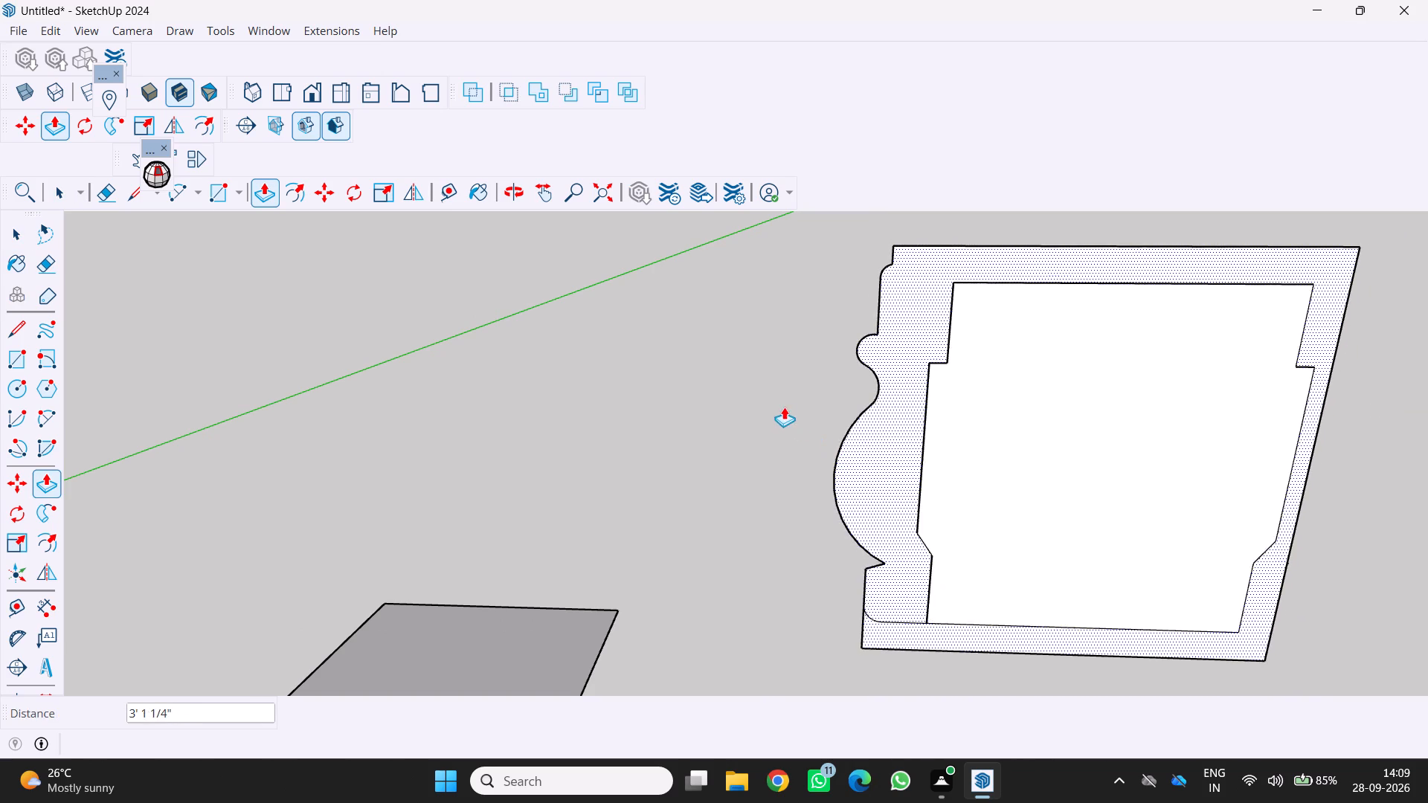
scroll(809, 504, "down", 6)
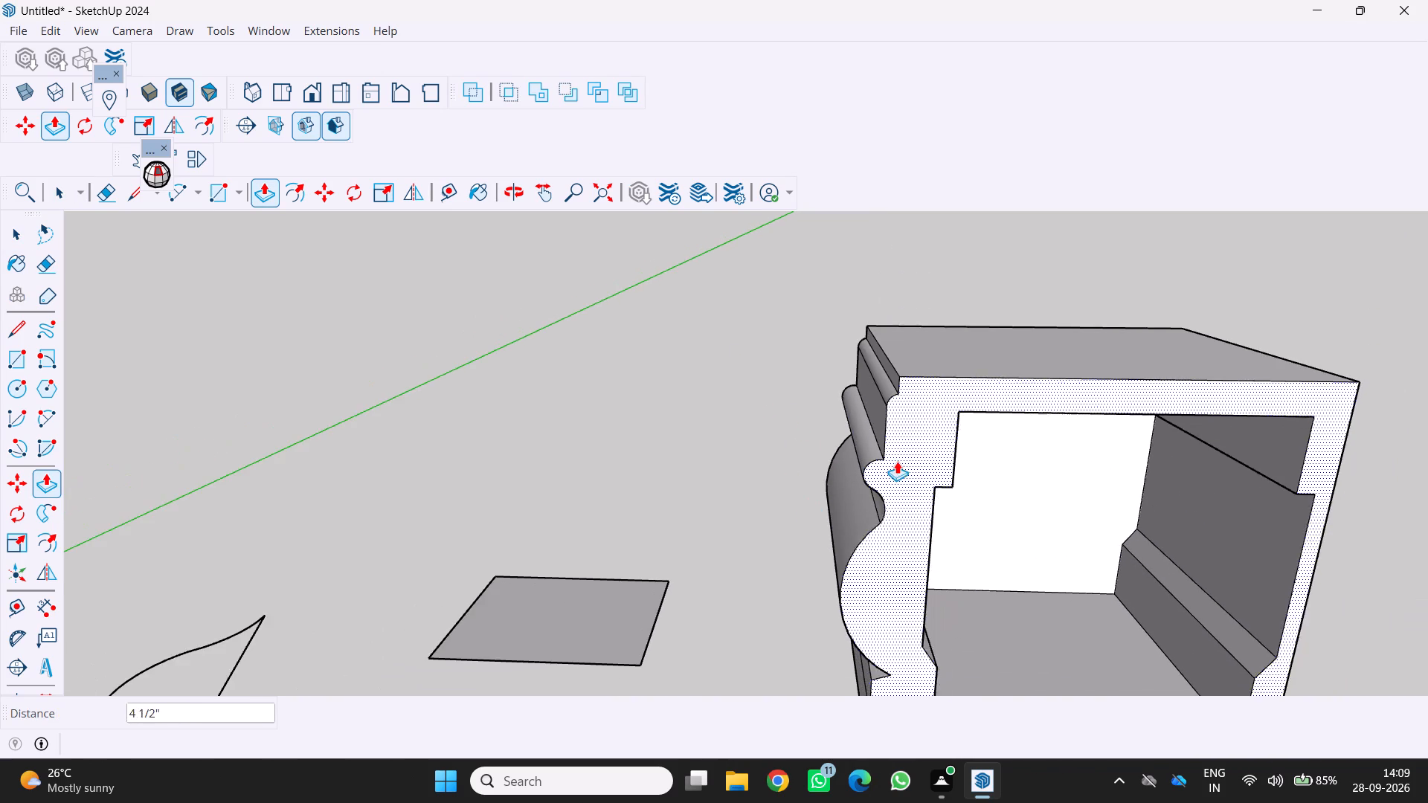
scroll(898, 461, "down", 3)
middle_click_drag(911, 488, 982, 462)
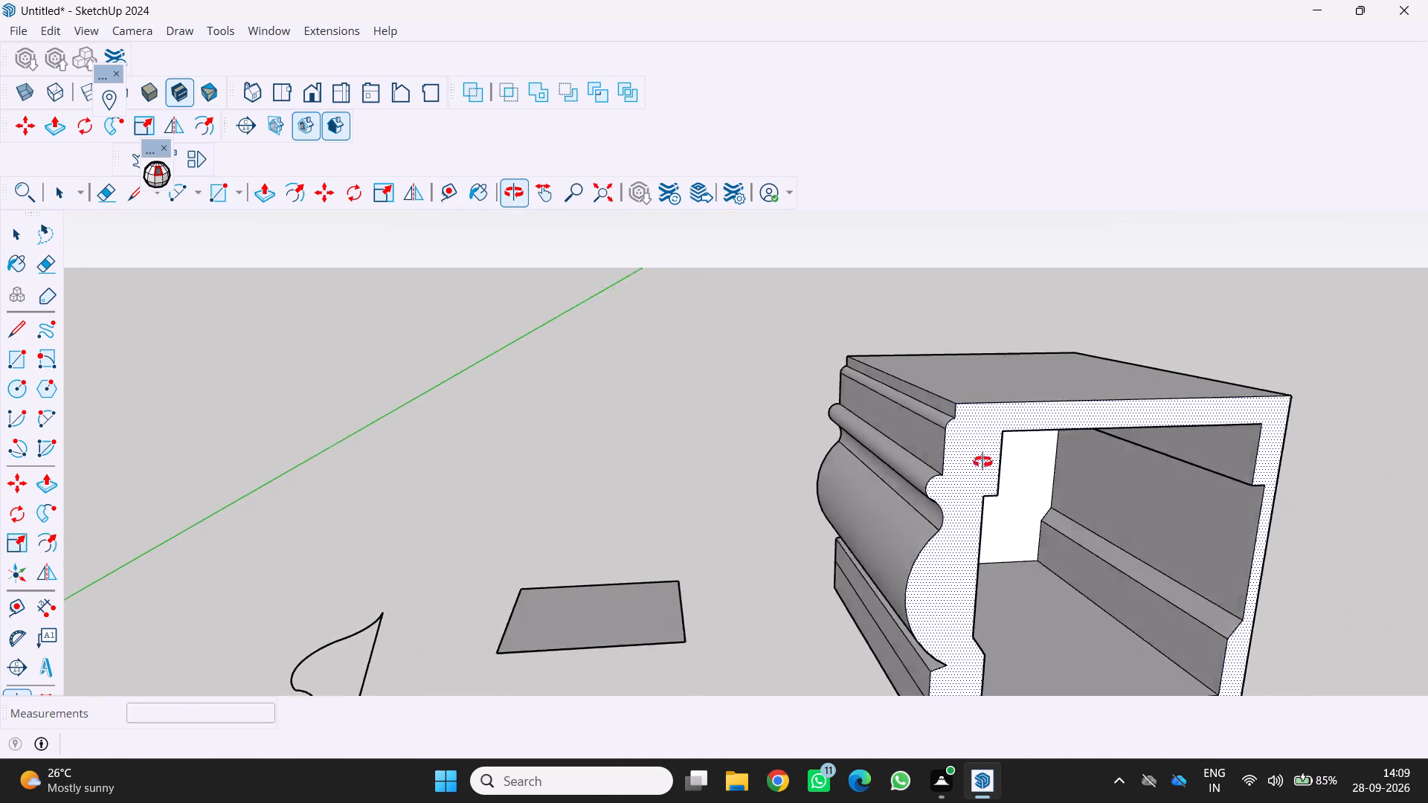
middle_click_drag(982, 462, 1174, 405)
scroll(1154, 413, "down", 2)
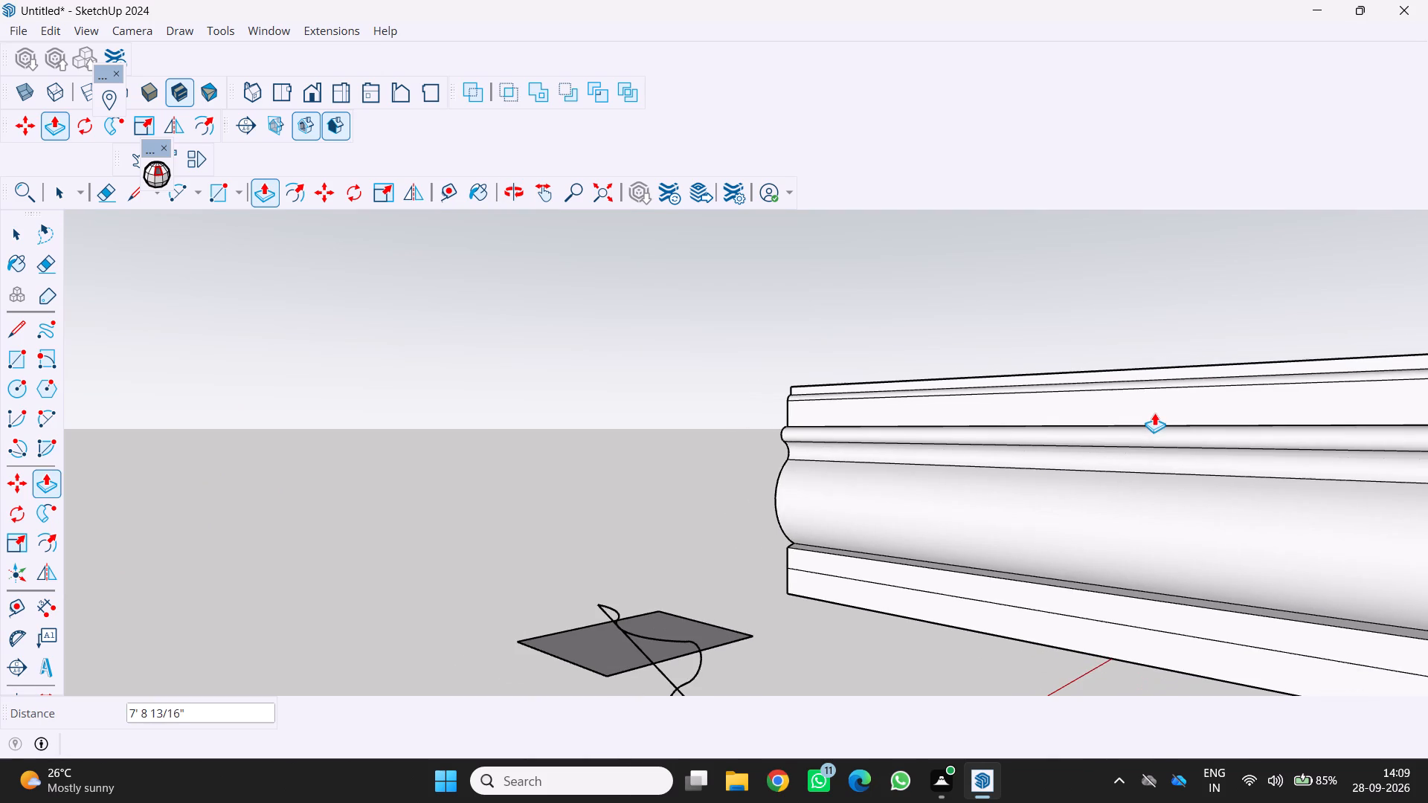
left_click(959, 412)
Extend the hollow moulding's profiled front frame face outward by another 6 9/16".
scroll(1133, 422, "down", 3)
middle_click_drag(1124, 445, 889, 462)
scroll(1186, 494, "down", 3)
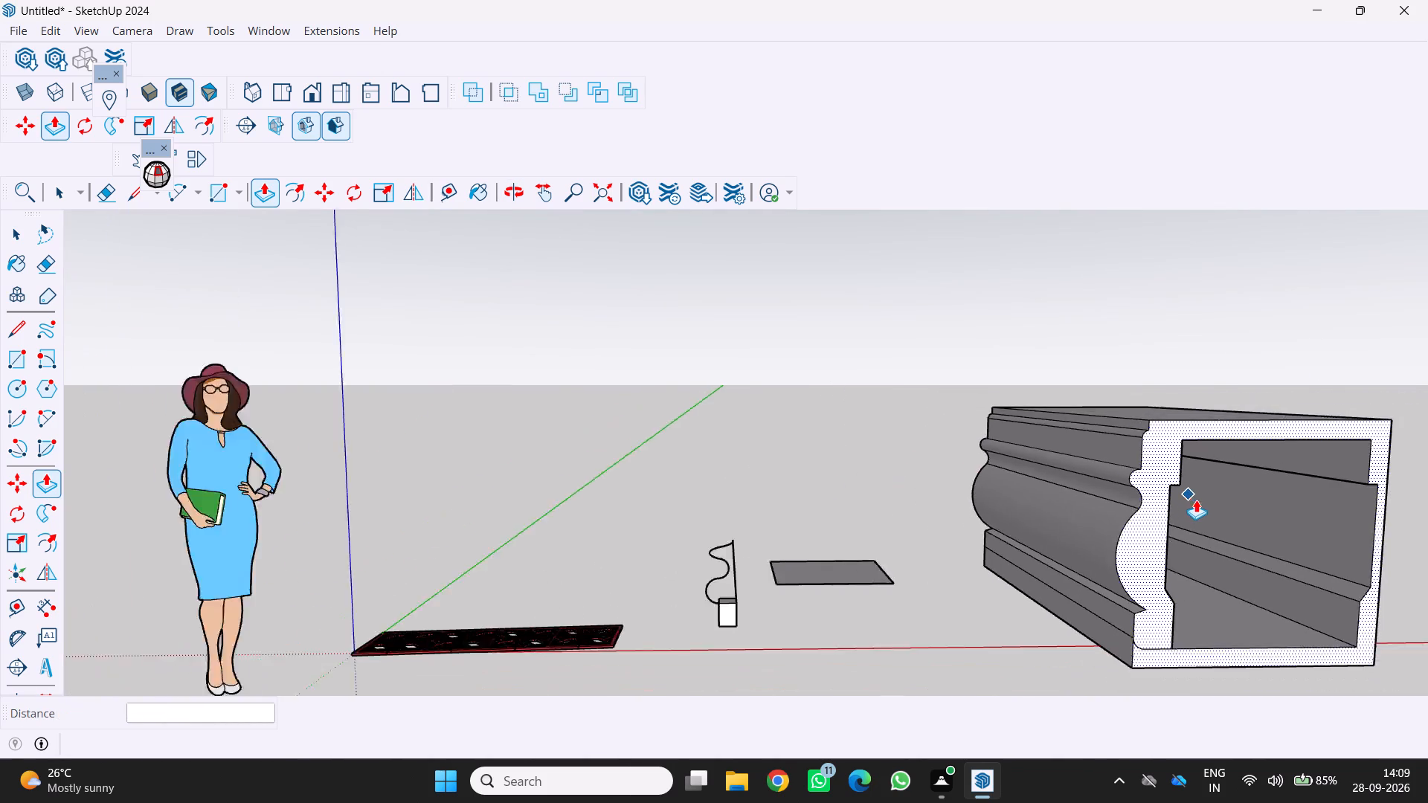
scroll(1196, 500, "down", 4)
middle_click_drag(1234, 543, 928, 462)
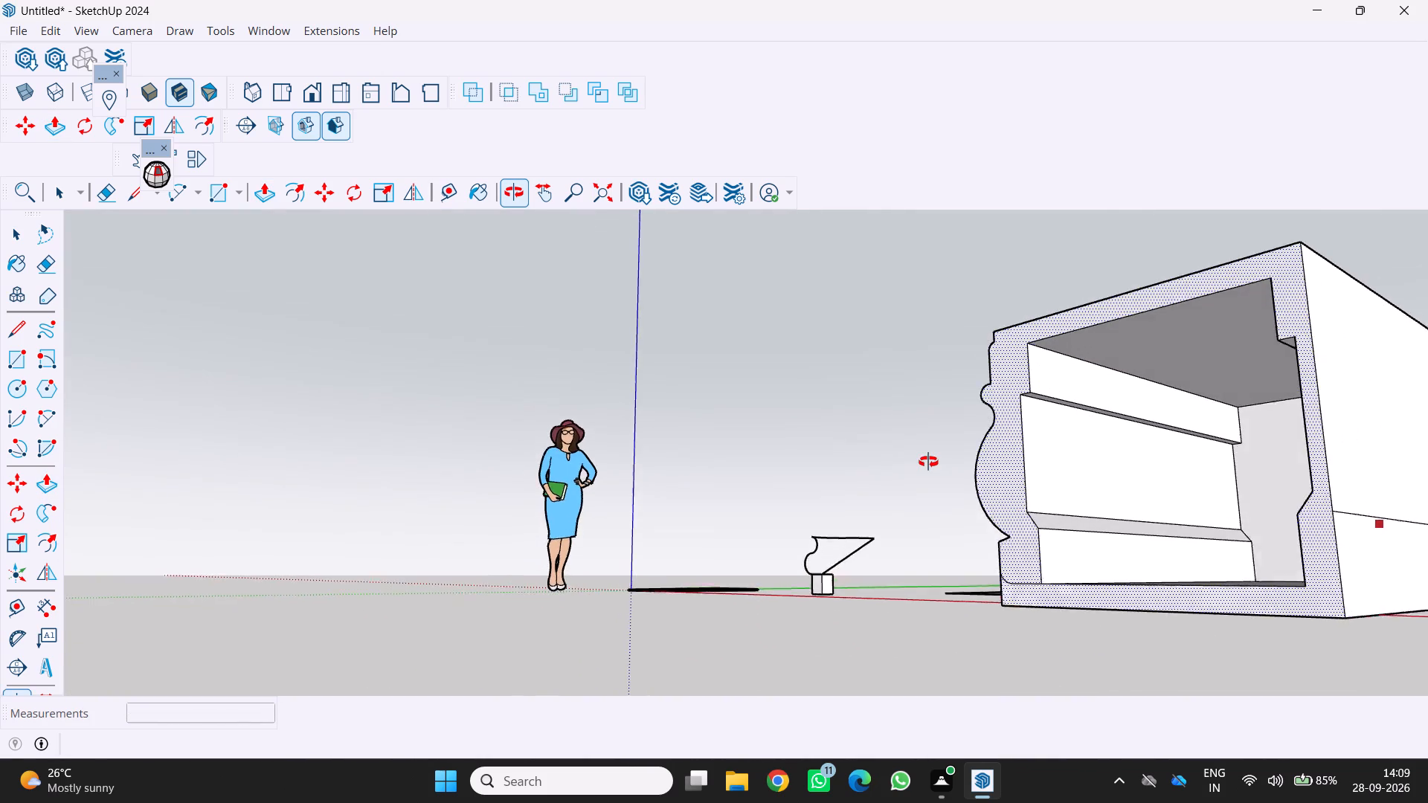
middle_click_drag(928, 462, 904, 457)
scroll(1008, 438, "up", 2)
middle_click_drag(1014, 438, 1062, 526)
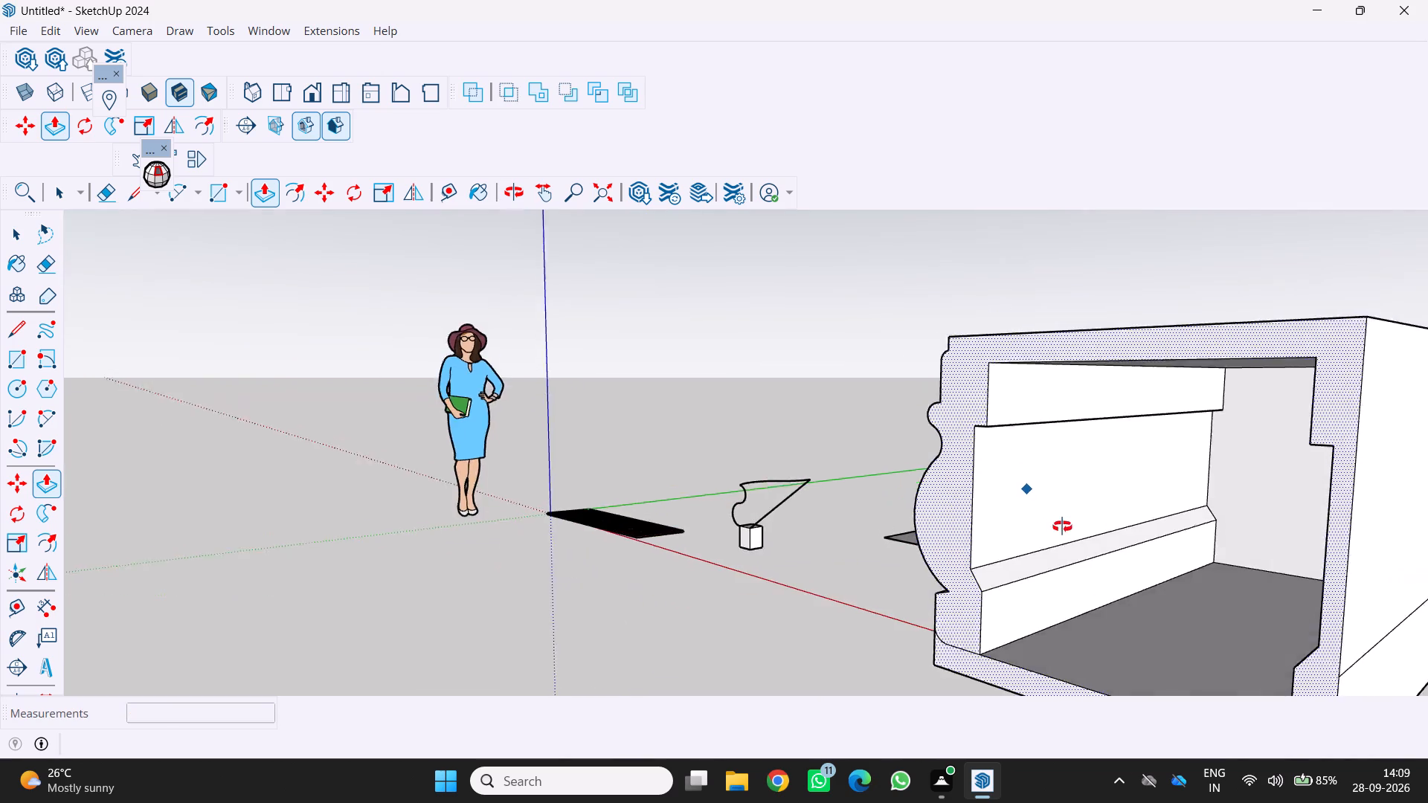
middle_click_drag(1062, 526, 1427, 546)
middle_click_drag(1111, 515, 1206, 541)
scroll(1018, 457, "up", 5)
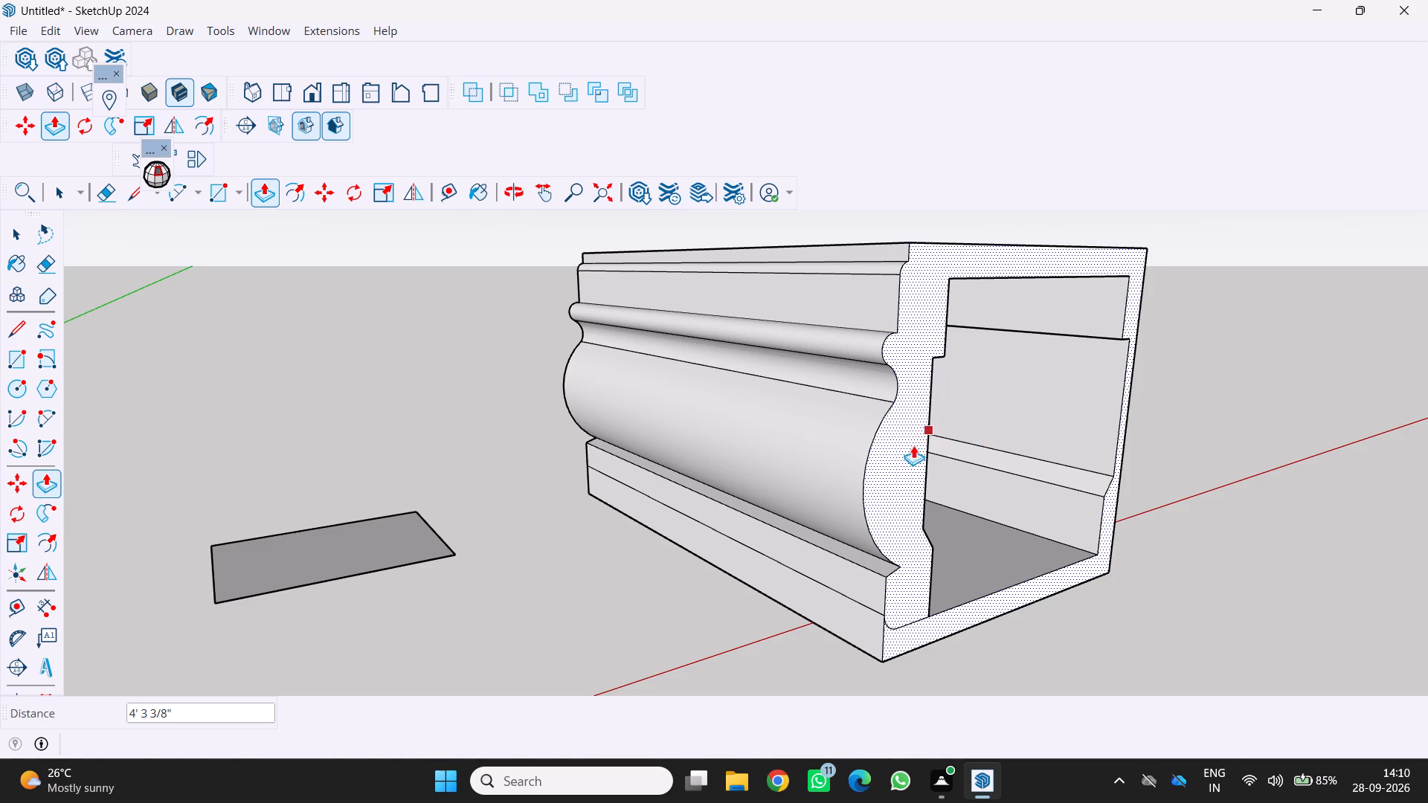
left_click(889, 463)
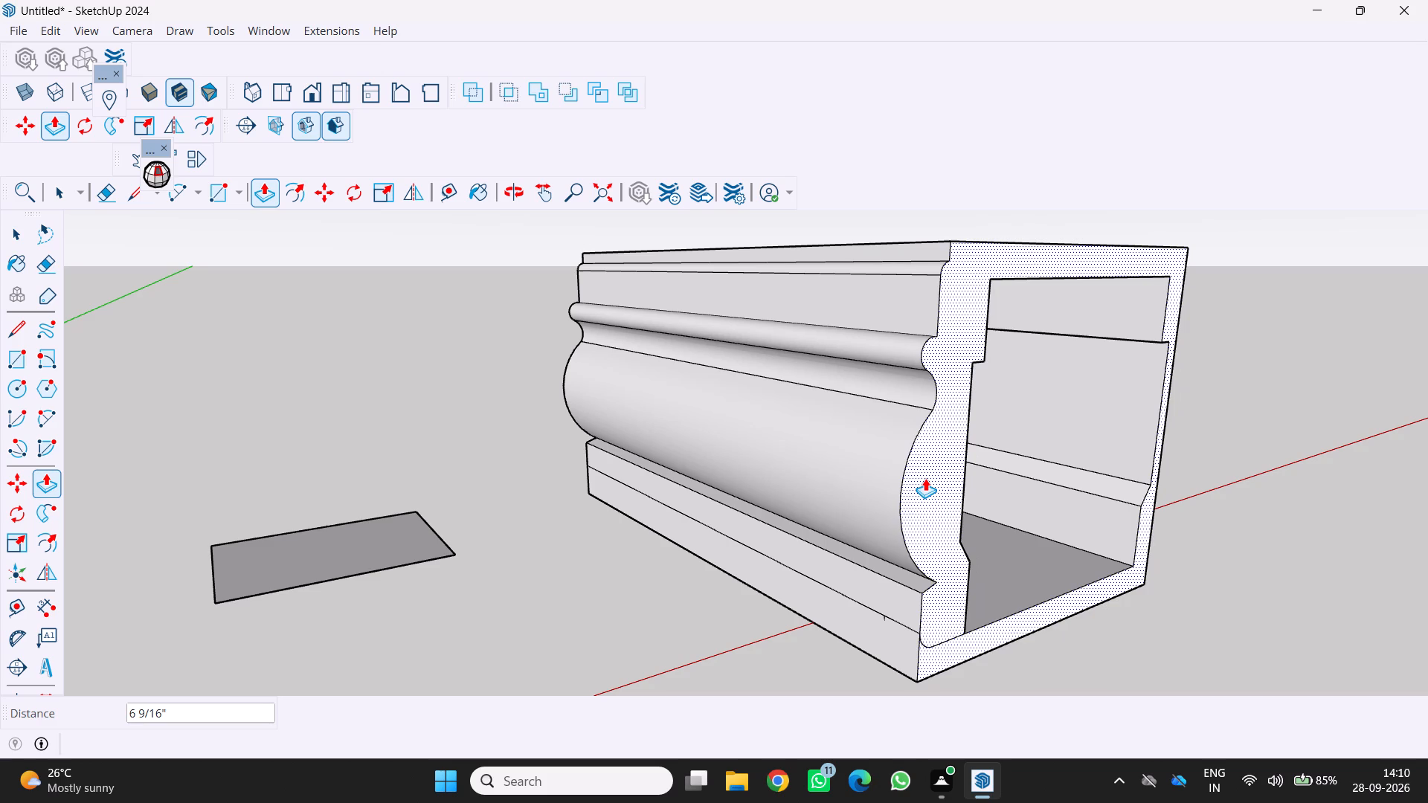
left_click(925, 478)
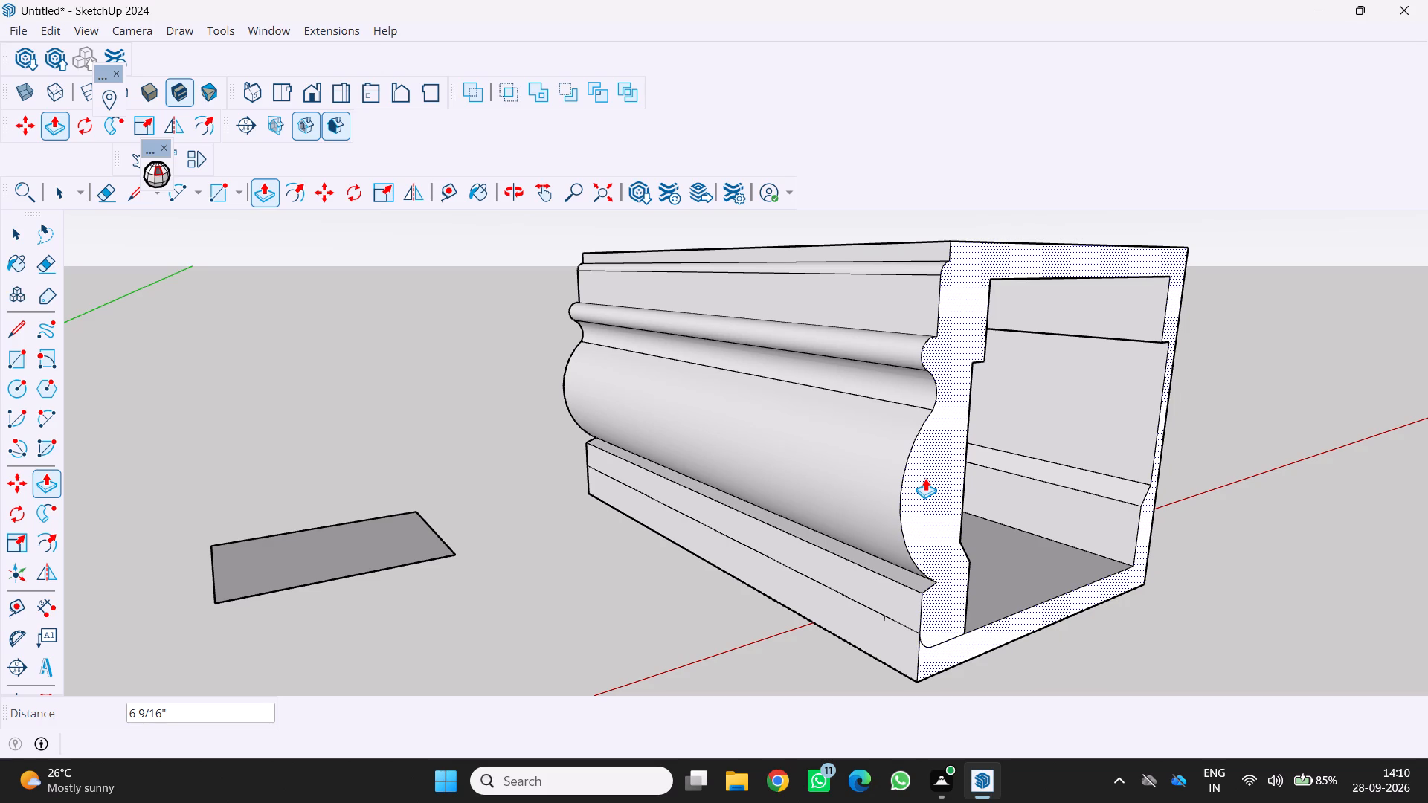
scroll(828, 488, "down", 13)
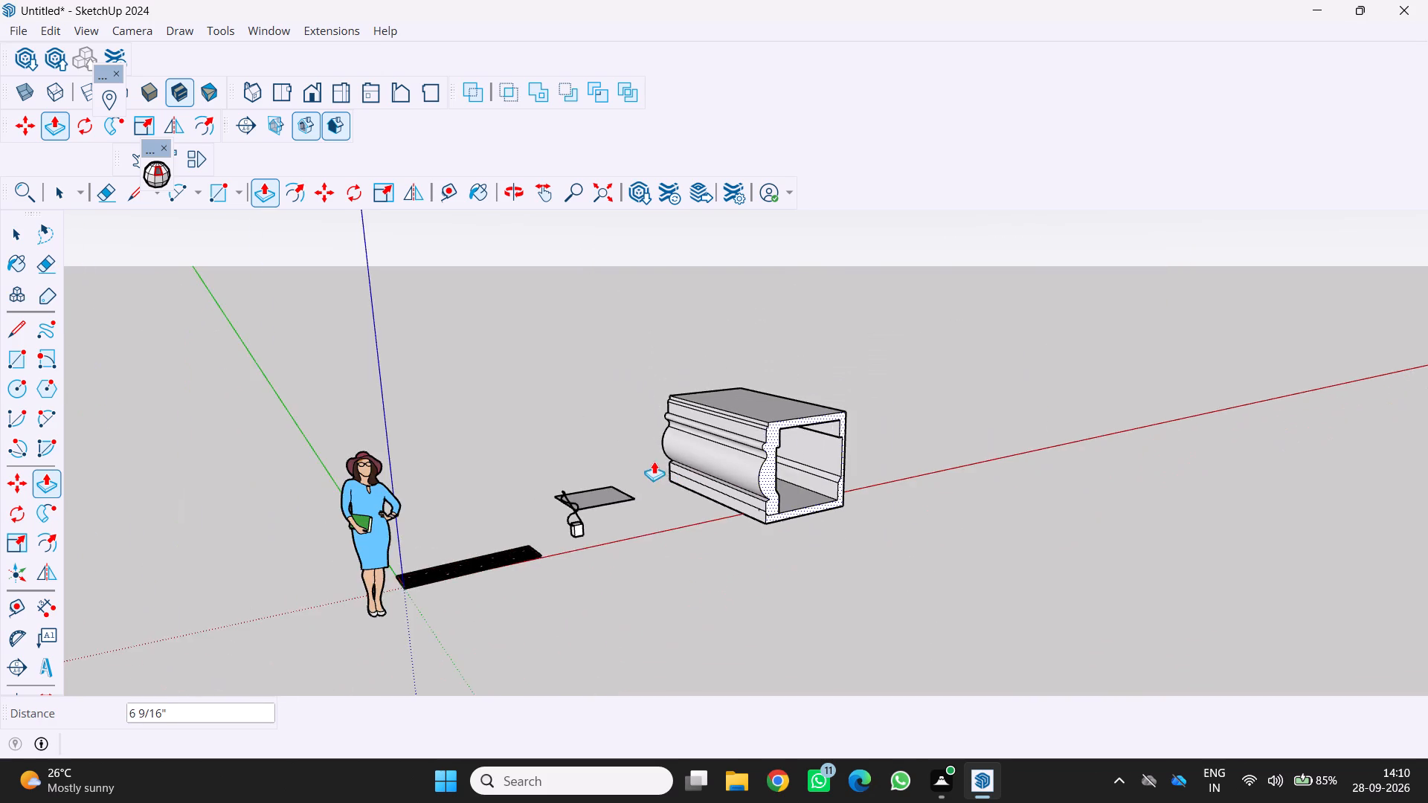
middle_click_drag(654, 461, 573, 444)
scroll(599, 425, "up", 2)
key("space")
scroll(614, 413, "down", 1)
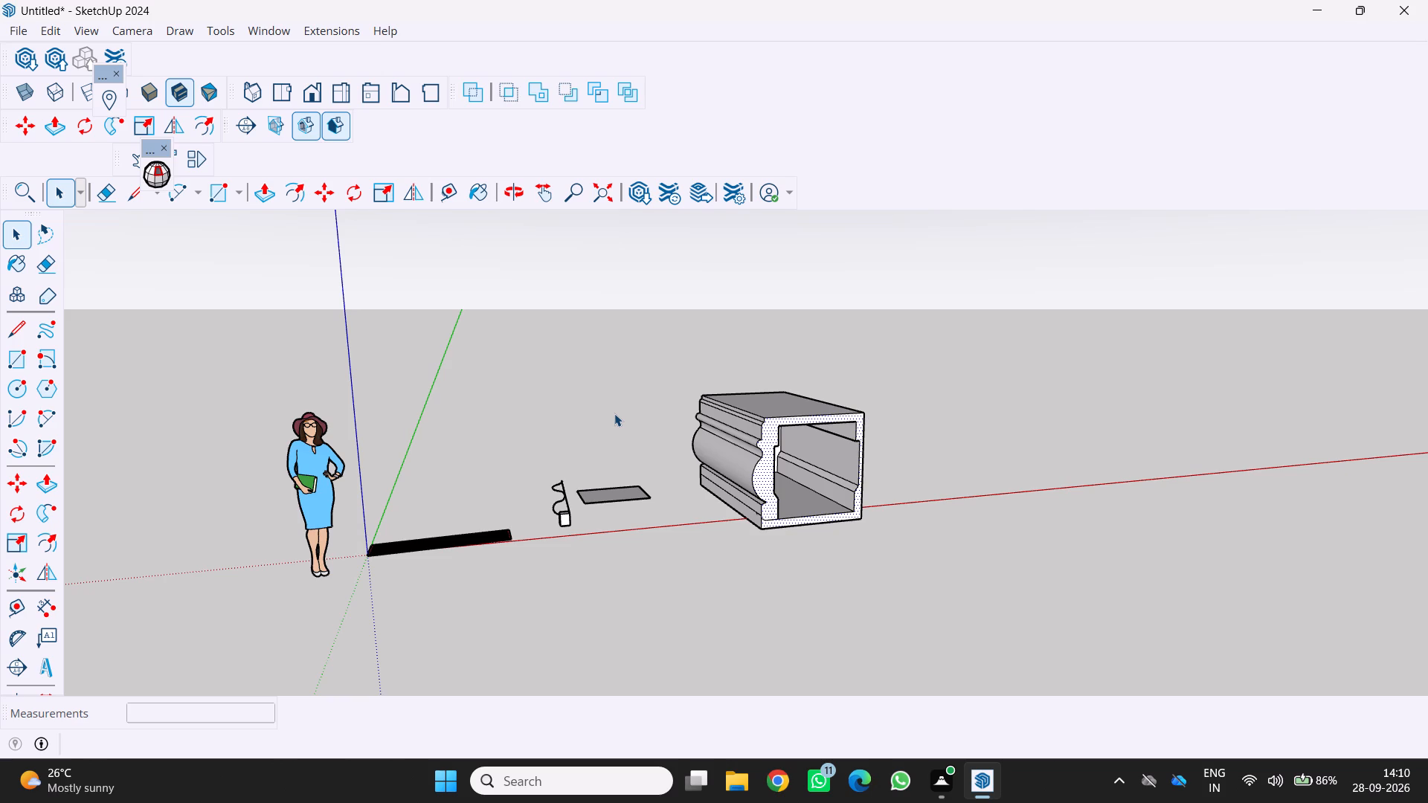
Examine the hollow moulding's open front end, lower inner corner and outer faces from the front, side and above.
key("q")
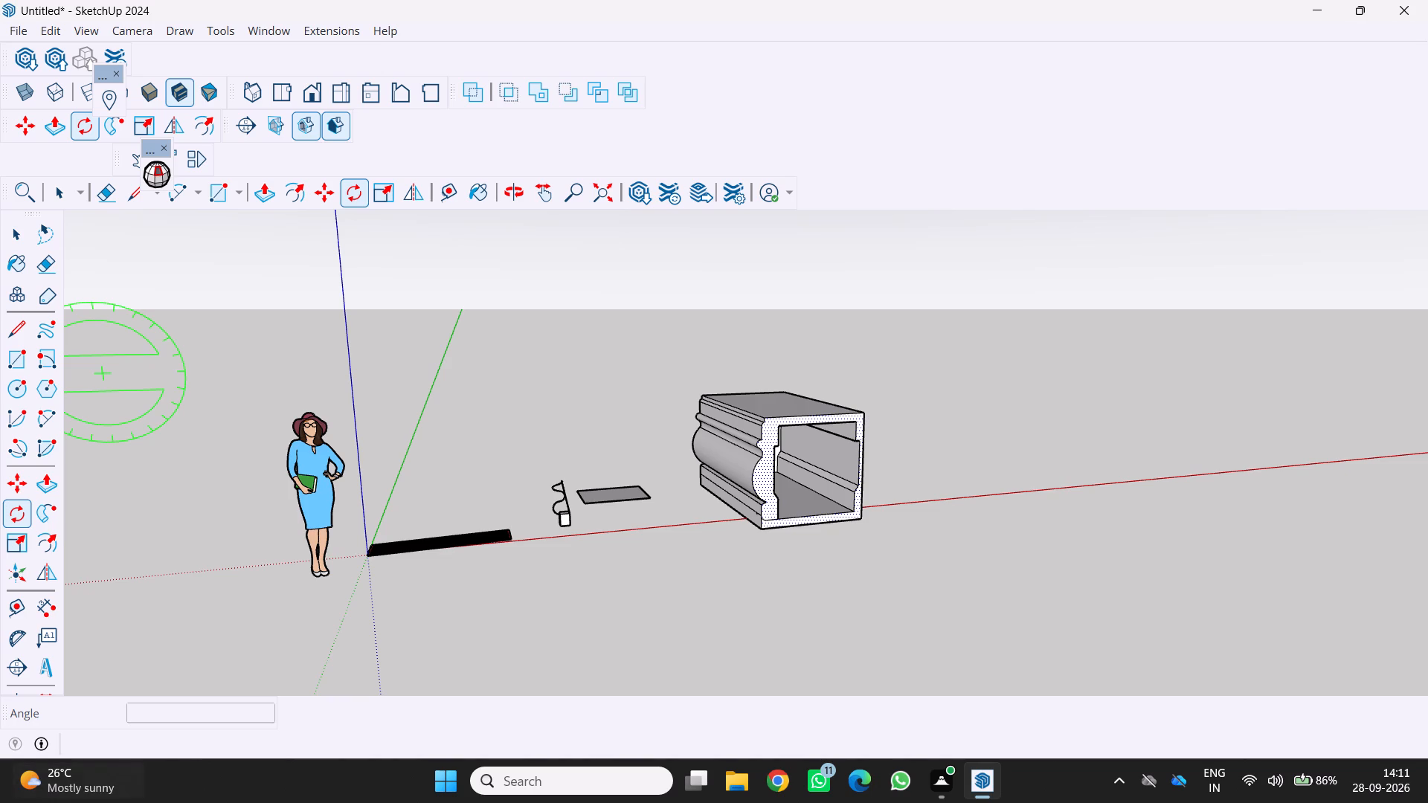
scroll(911, 510, "down", 1)
middle_click_drag(890, 513, 773, 517)
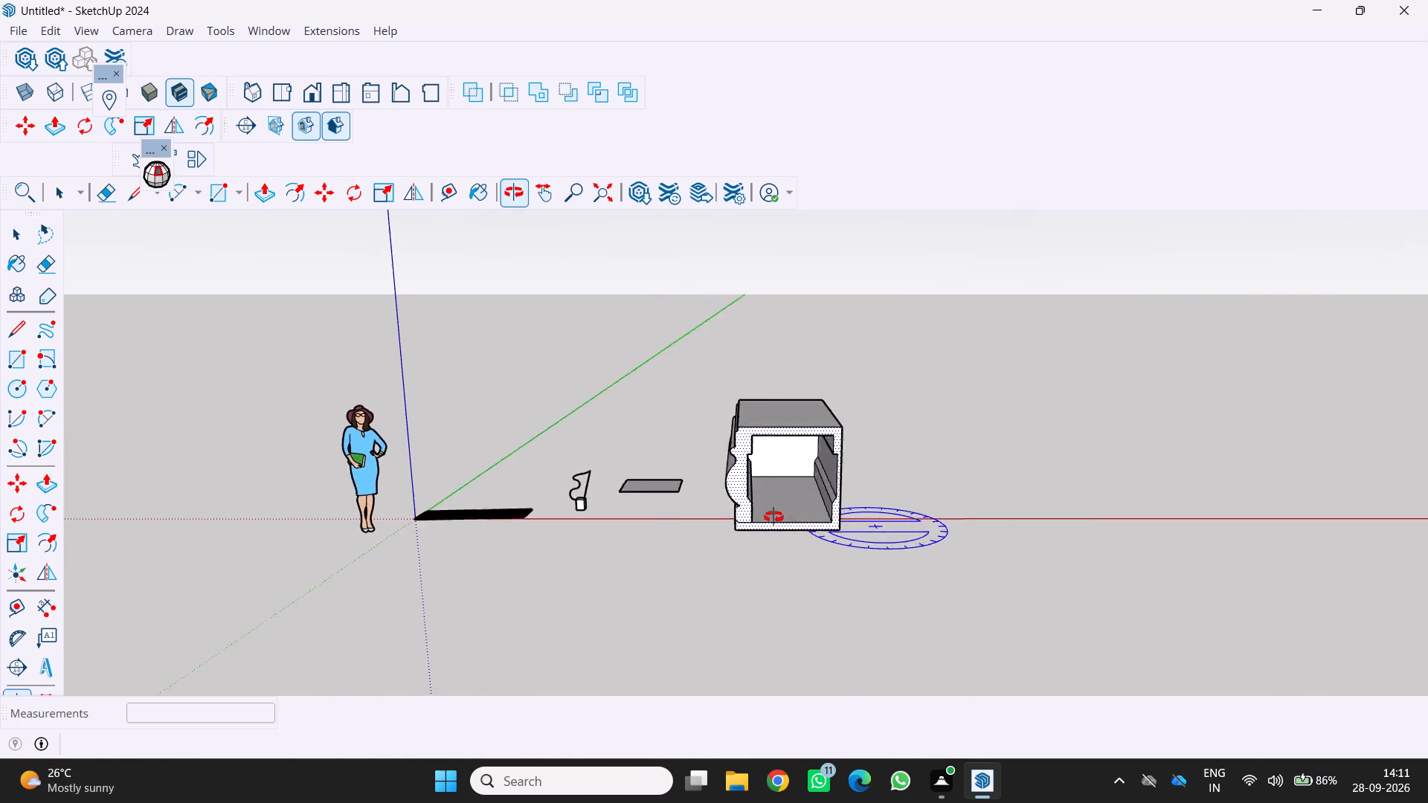
middle_click_drag(773, 517, 825, 491)
scroll(840, 491, "up", 2)
scroll(880, 540, "up", 1)
middle_click_drag(880, 540, 843, 522)
scroll(843, 522, "up", 1)
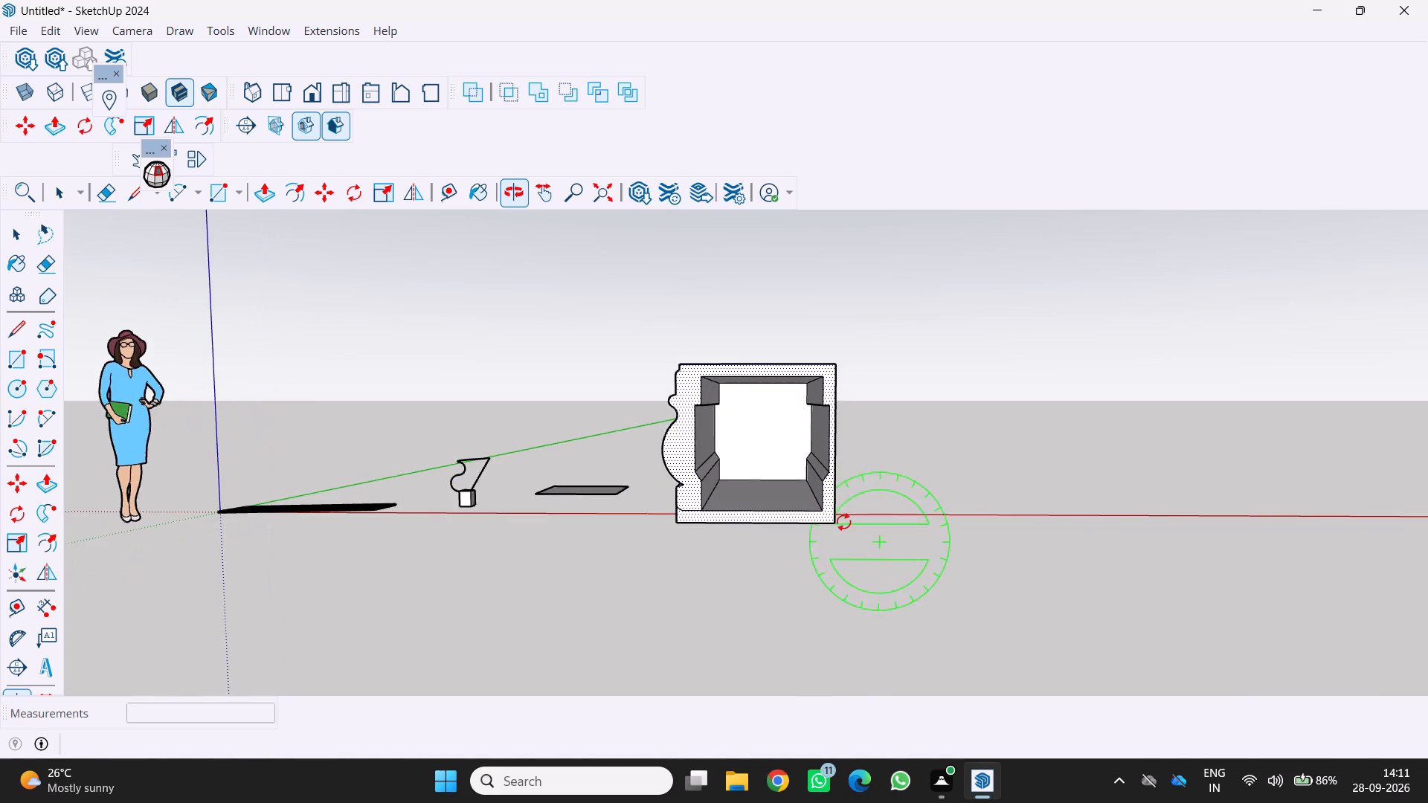
scroll(843, 522, "up", 5)
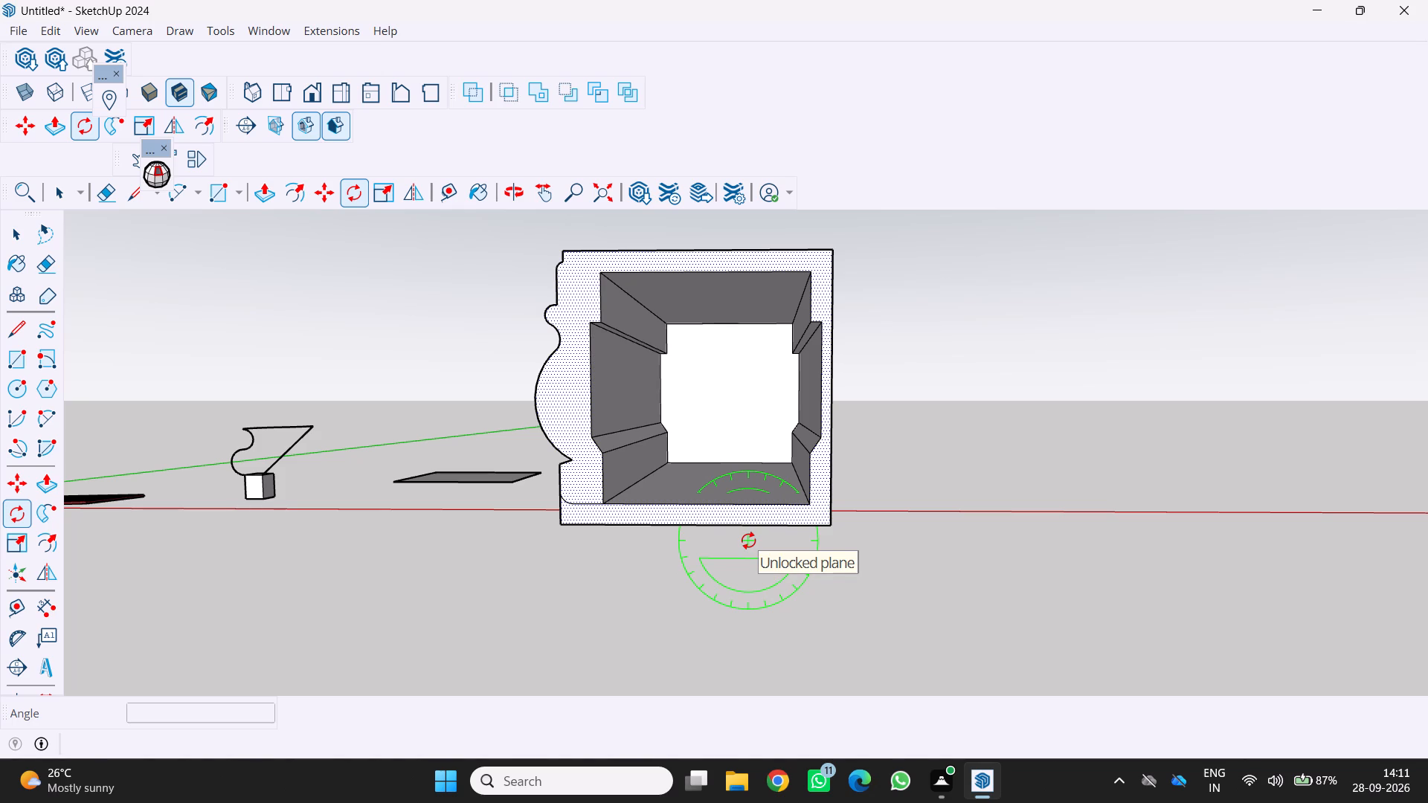
scroll(797, 526, "up", 1)
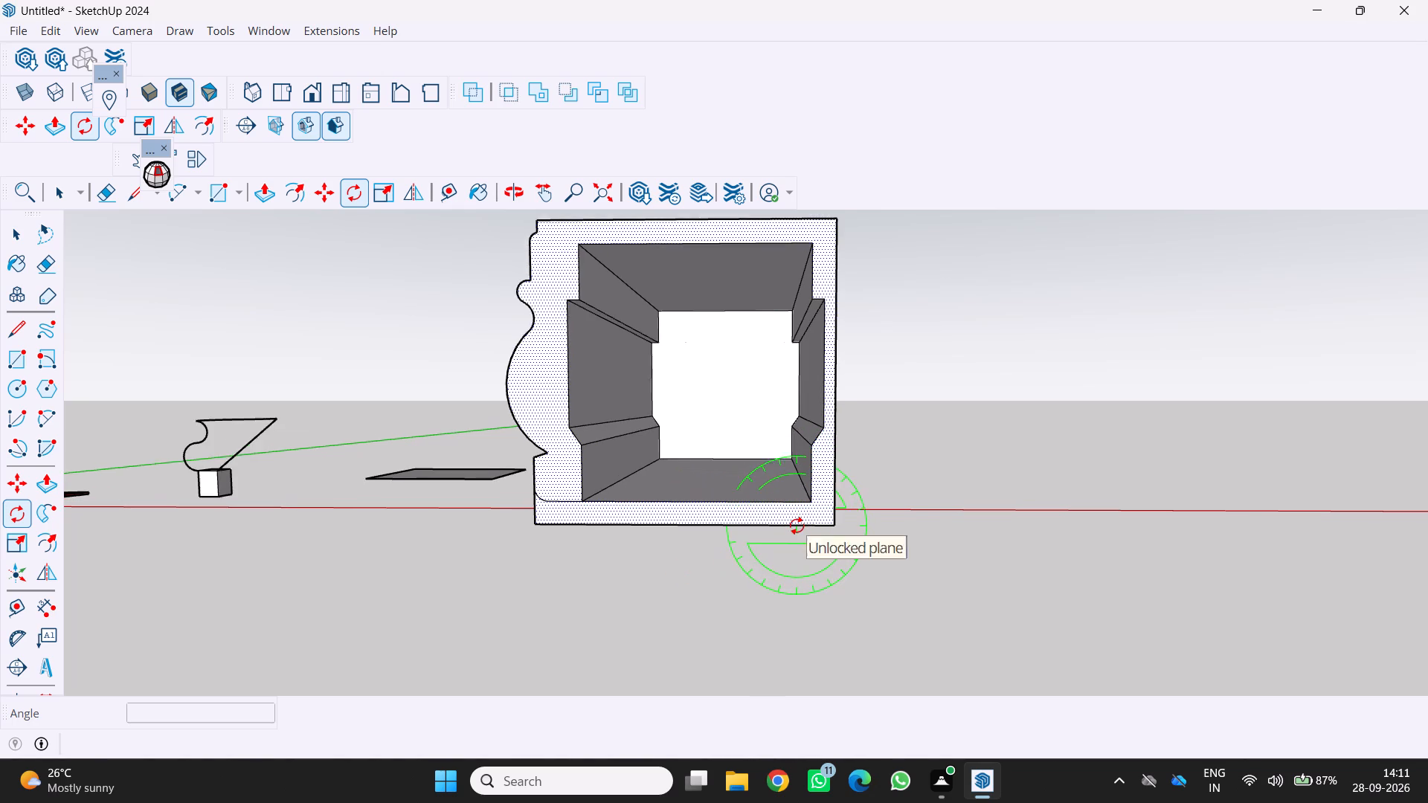
scroll(797, 526, "up", 2)
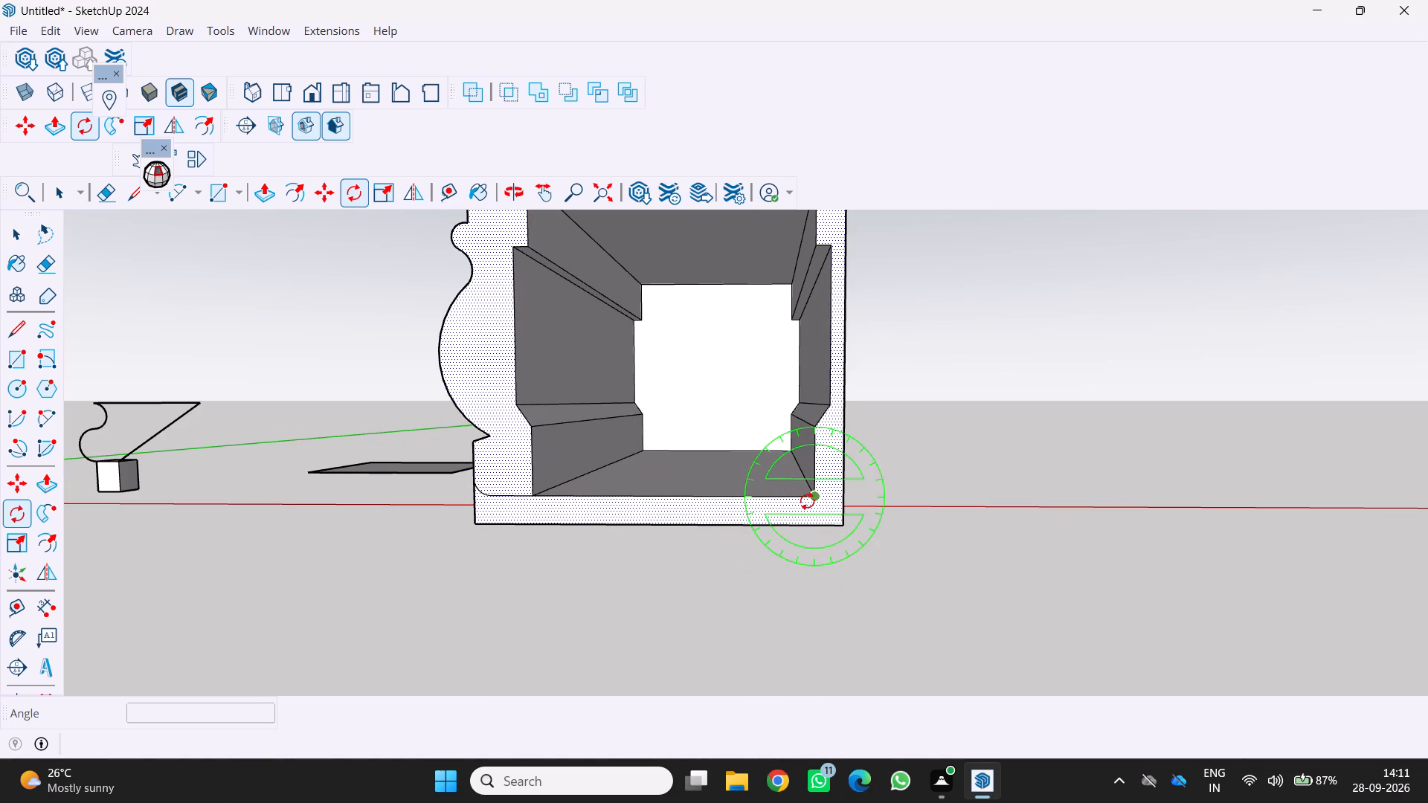
scroll(829, 497, "up", 1)
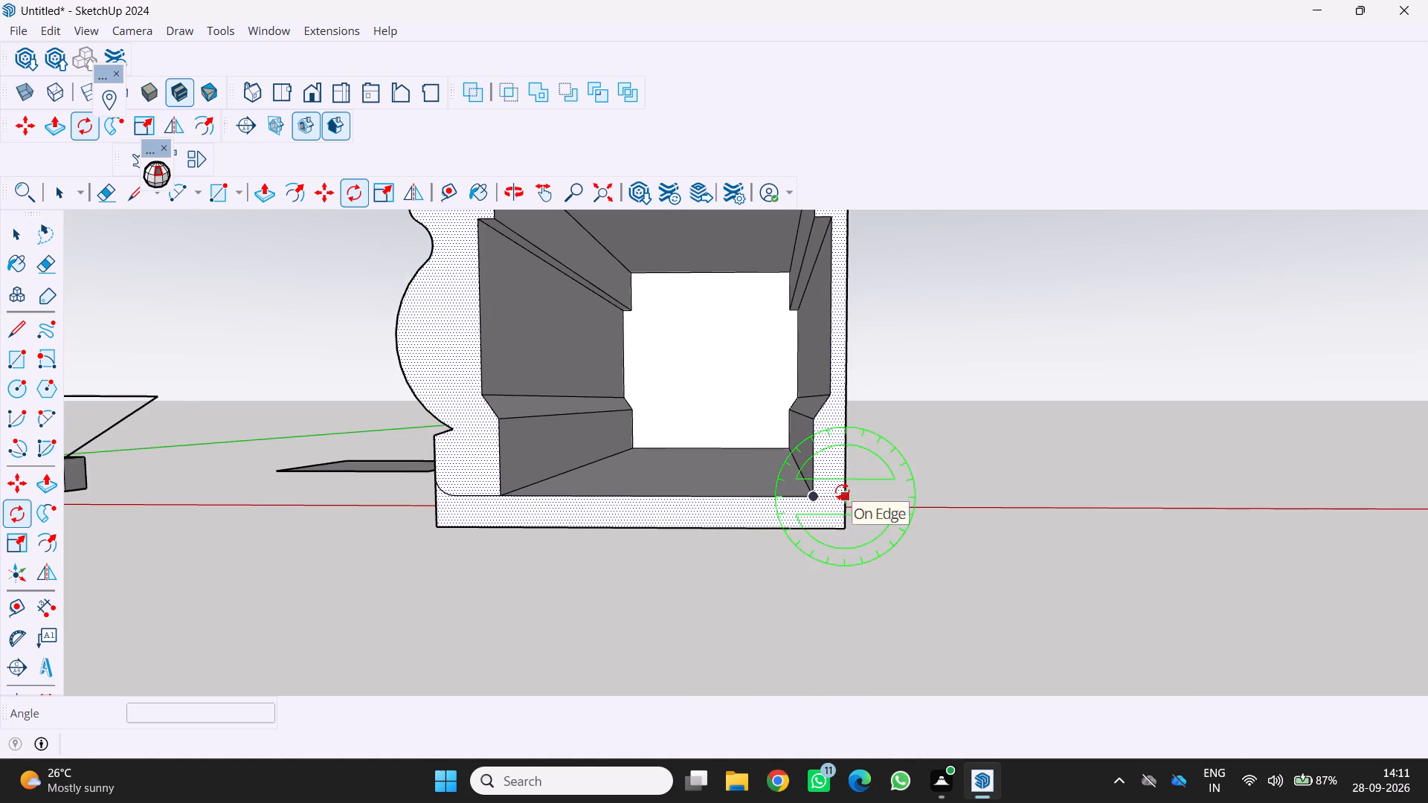
scroll(841, 491, "up", 2)
scroll(846, 487, "down", 9)
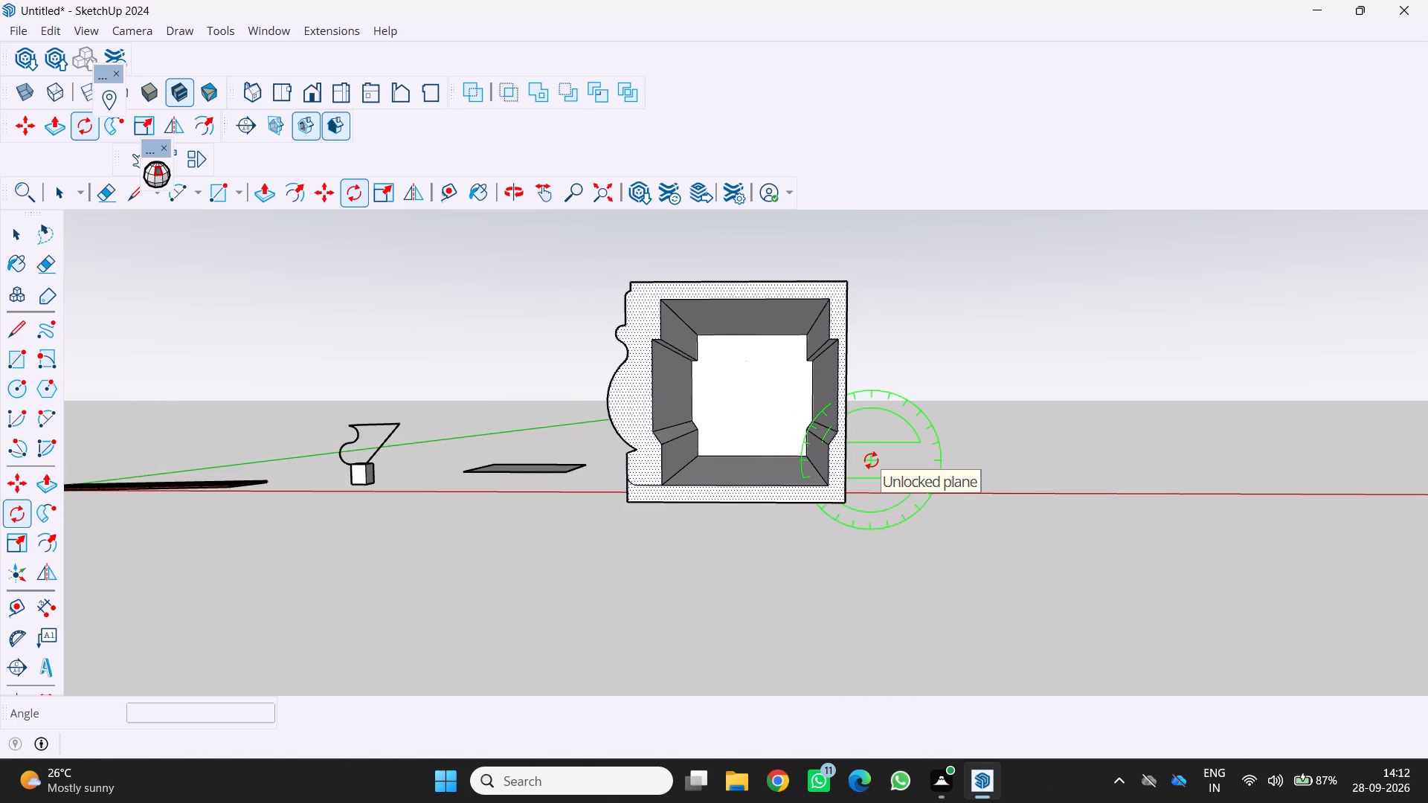
middle_click_drag(870, 458, 820, 454)
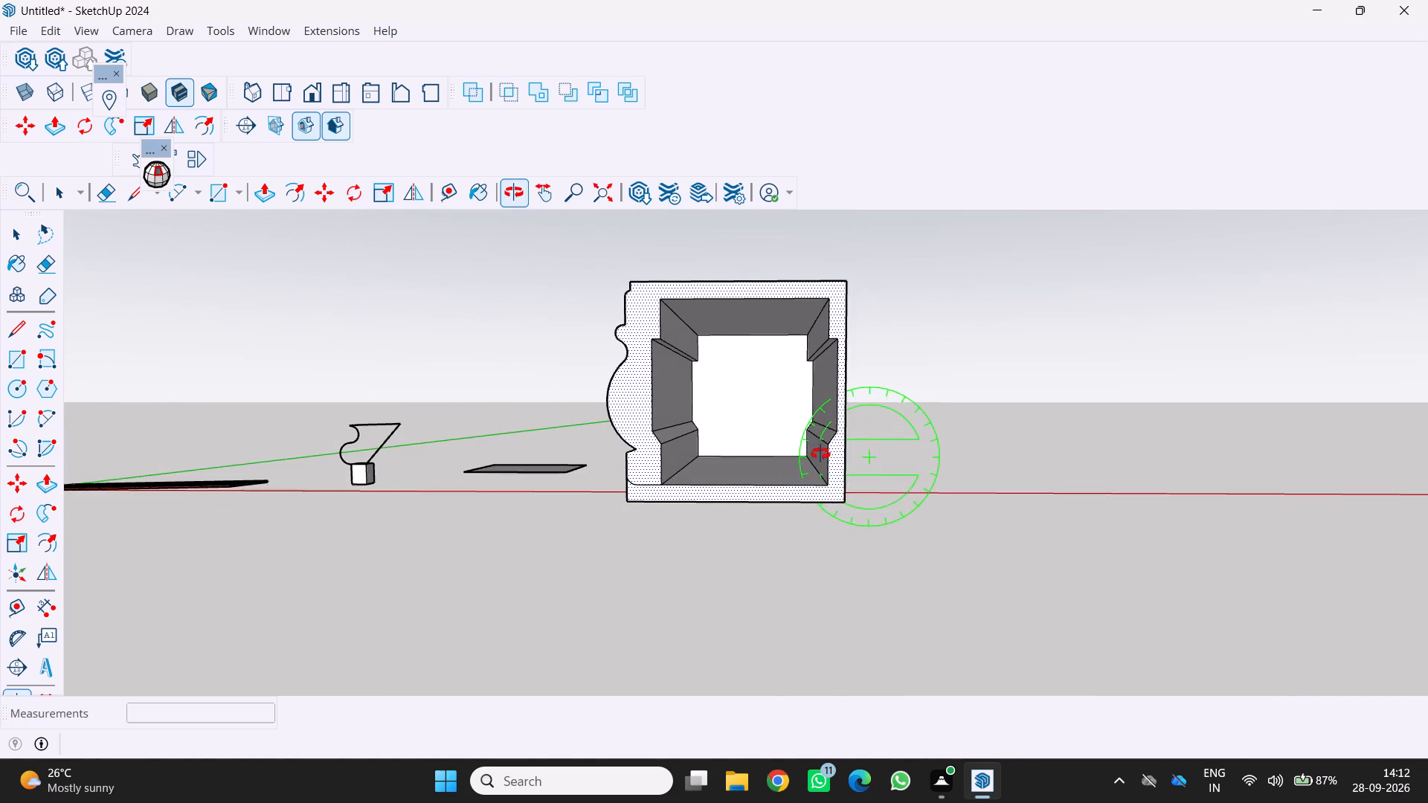
middle_click_drag(820, 454, 801, 451)
middle_click(801, 451)
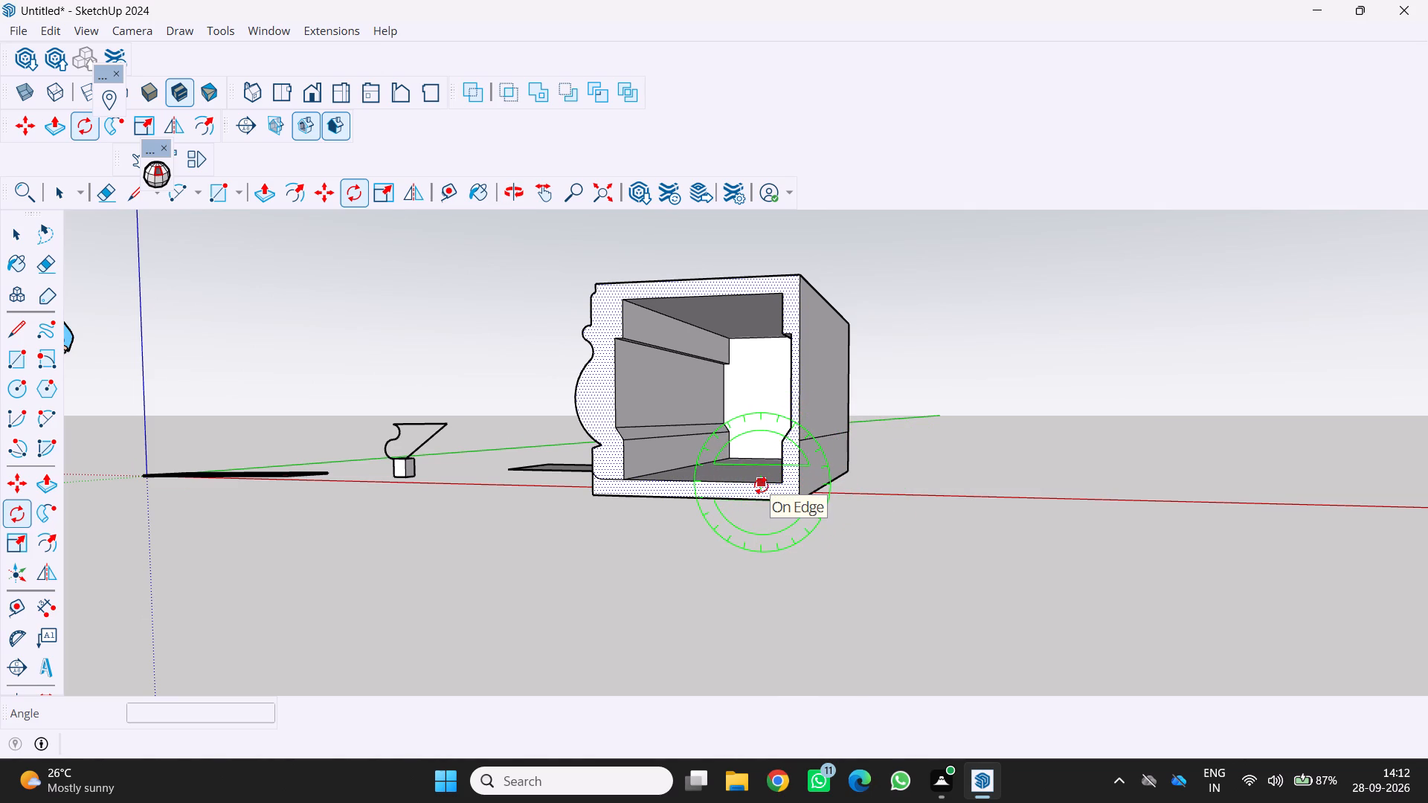
middle_click_drag(837, 454, 856, 462)
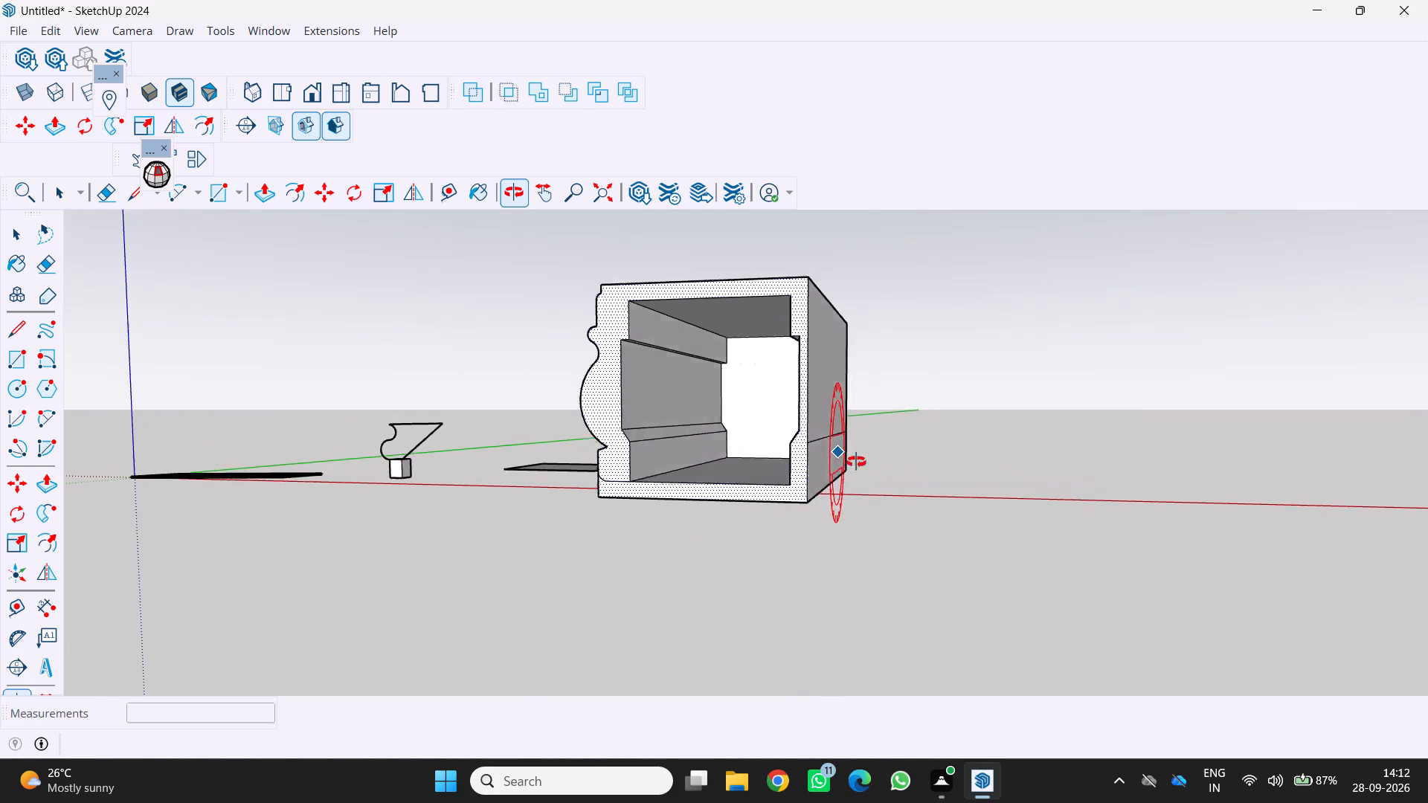
middle_click_drag(856, 462, 904, 486)
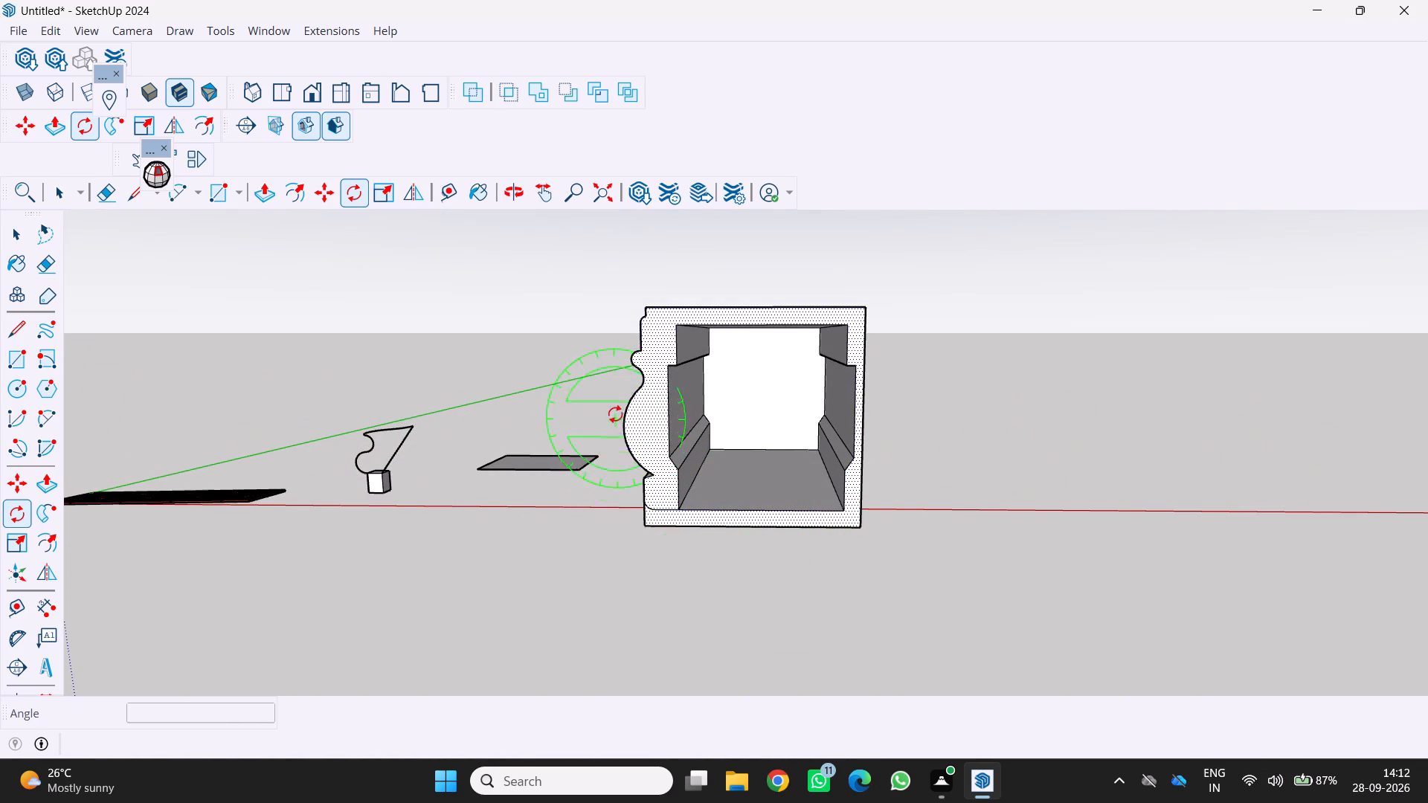
scroll(615, 409, "down", 1)
middle_click_drag(615, 409, 640, 509)
middle_click_drag(634, 392, 694, 462)
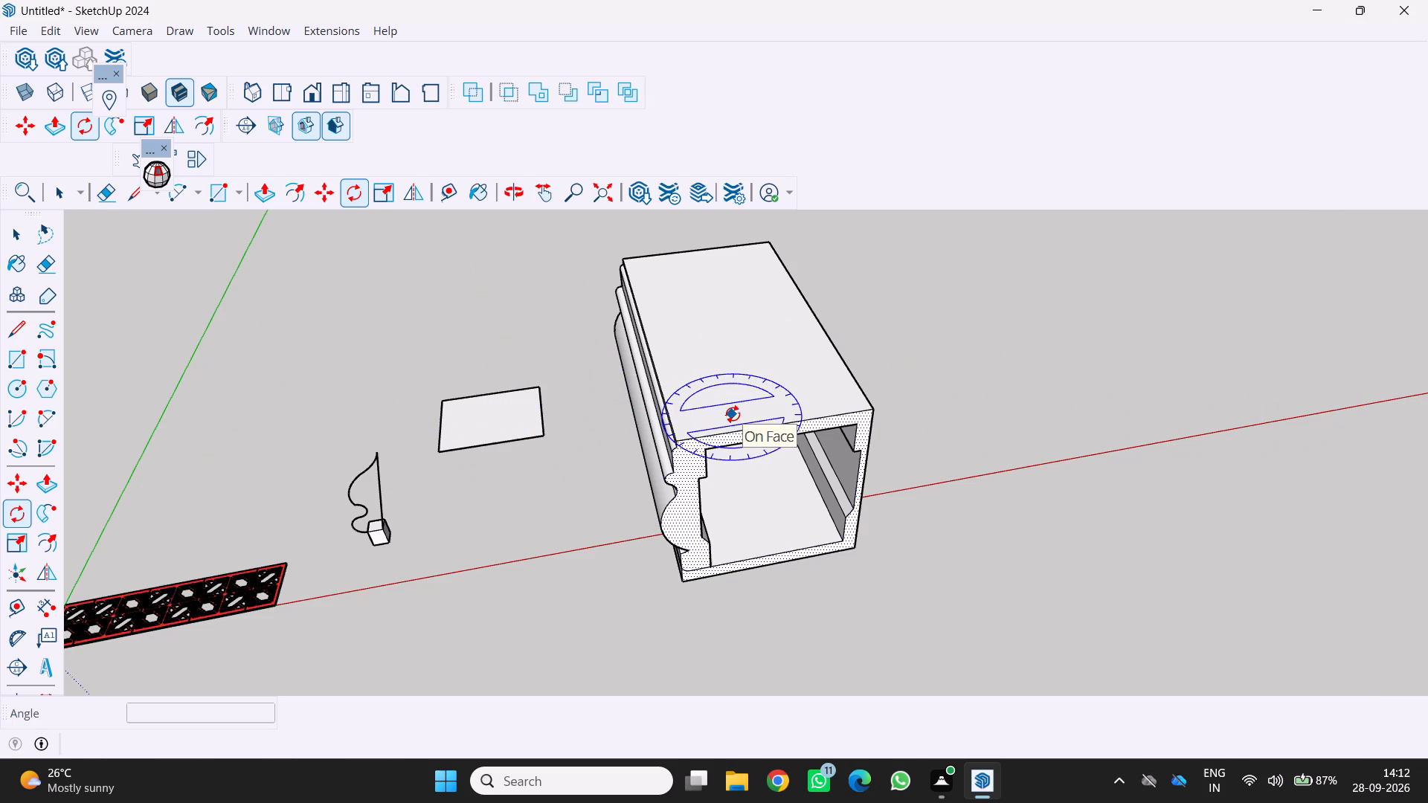
scroll(733, 414, "down", 3)
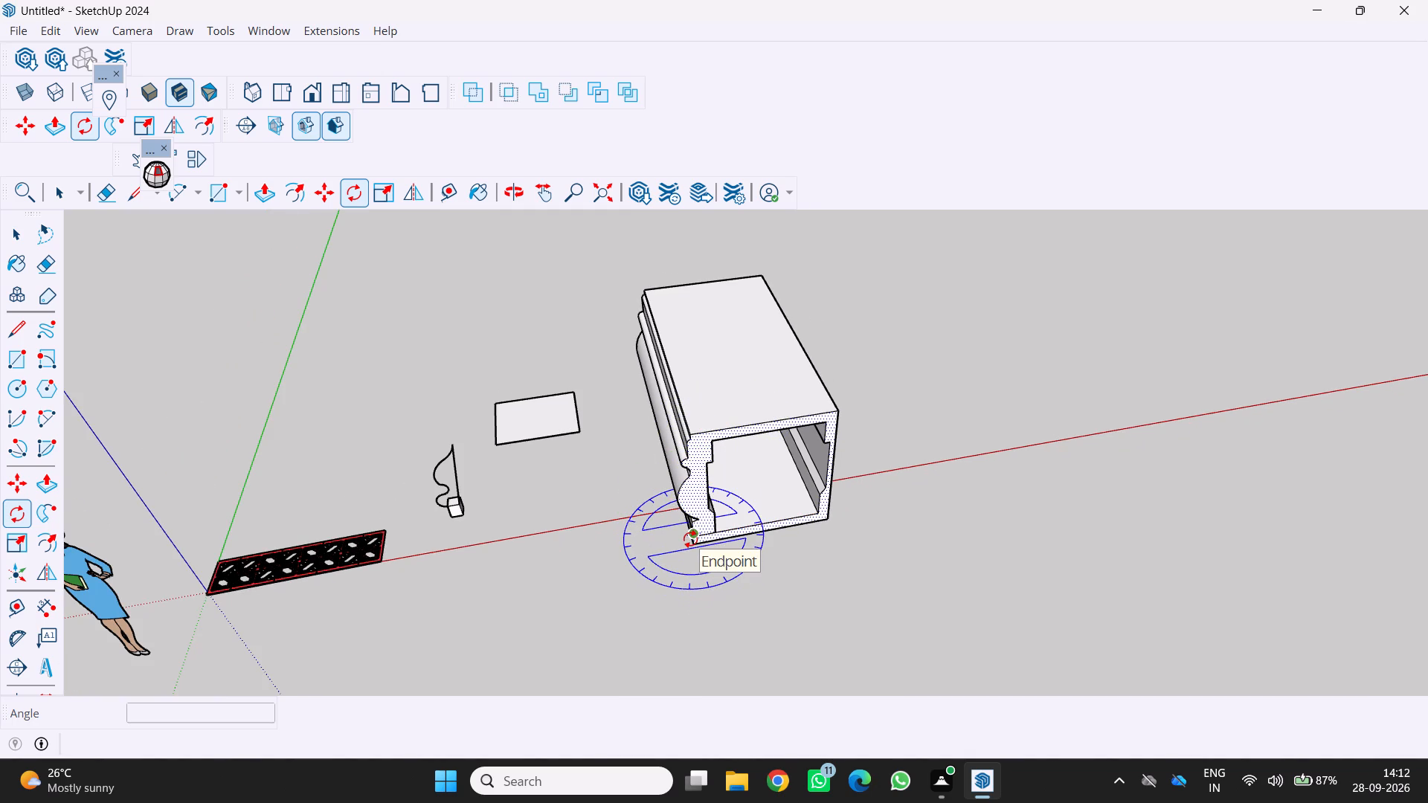
Extend the moulding's profiled front frame face outward by another 4' 5 1/2" with Push/Pull.
key("p")
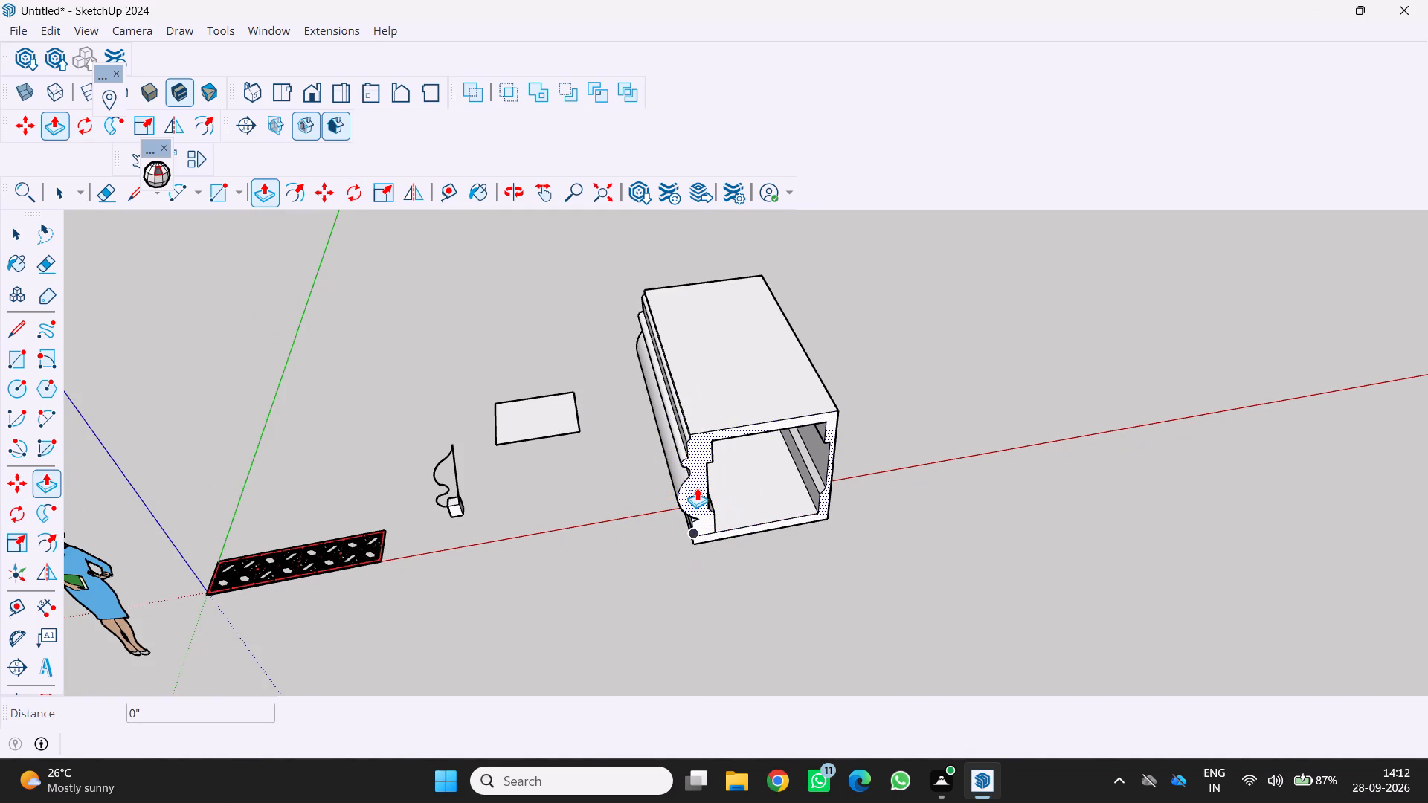
left_click_drag(697, 488, 733, 593)
scroll(727, 593, "down", 5)
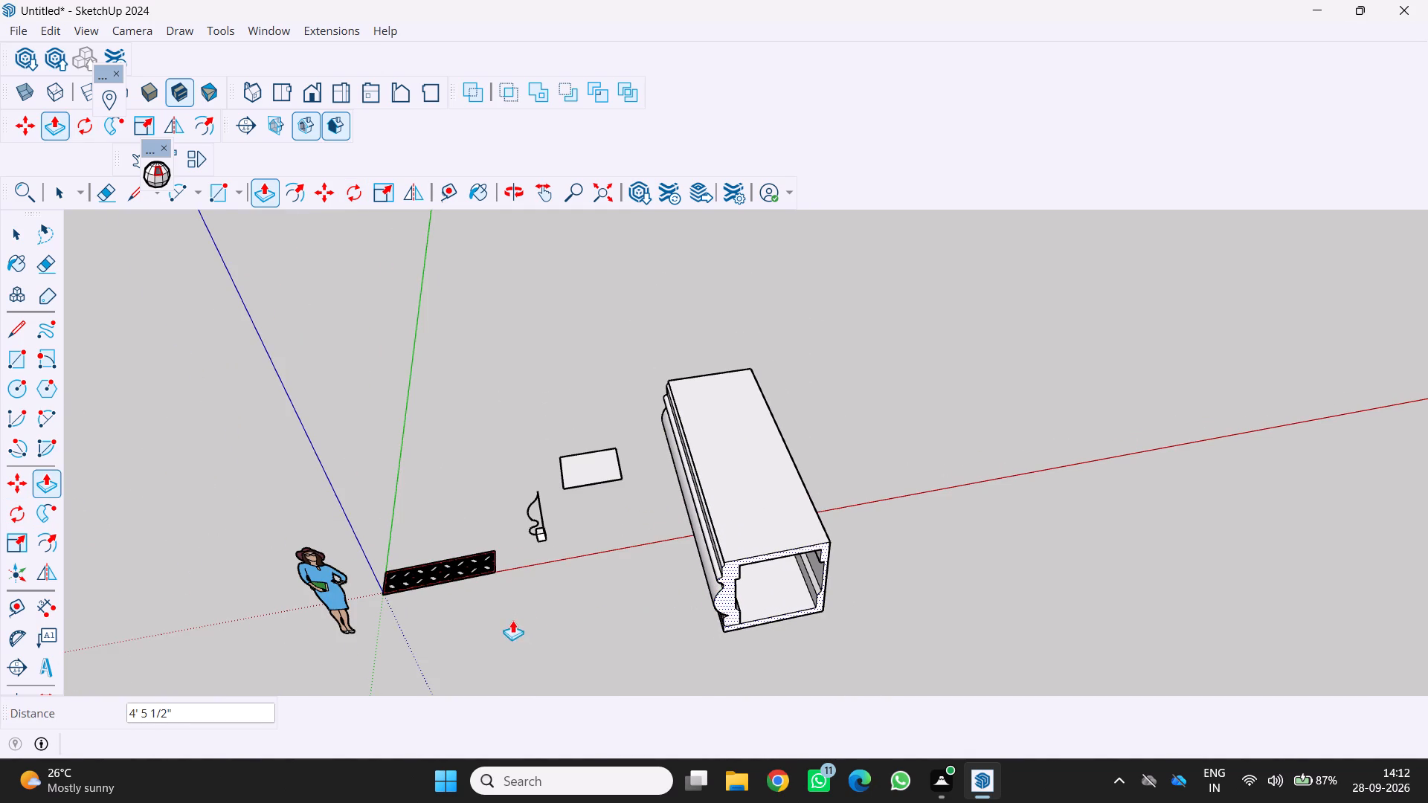
scroll(524, 614, "down", 2)
key("space")
Copy the entire hollow moulding about 9' 1 1/4" to its far side, away from the lattice panel.
scroll(530, 587, "down", 1)
middle_click_drag(530, 587, 477, 544)
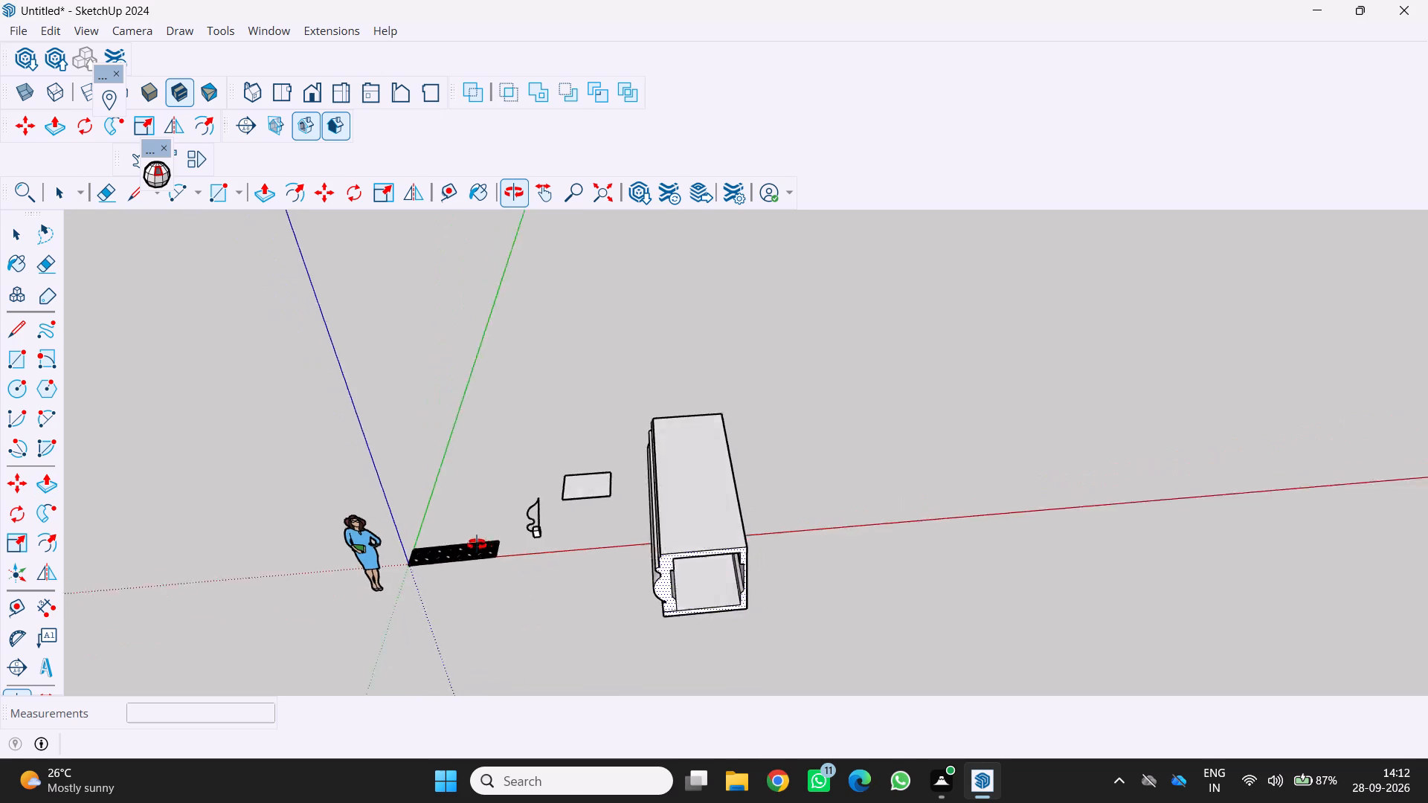
middle_click_drag(477, 544, 444, 529)
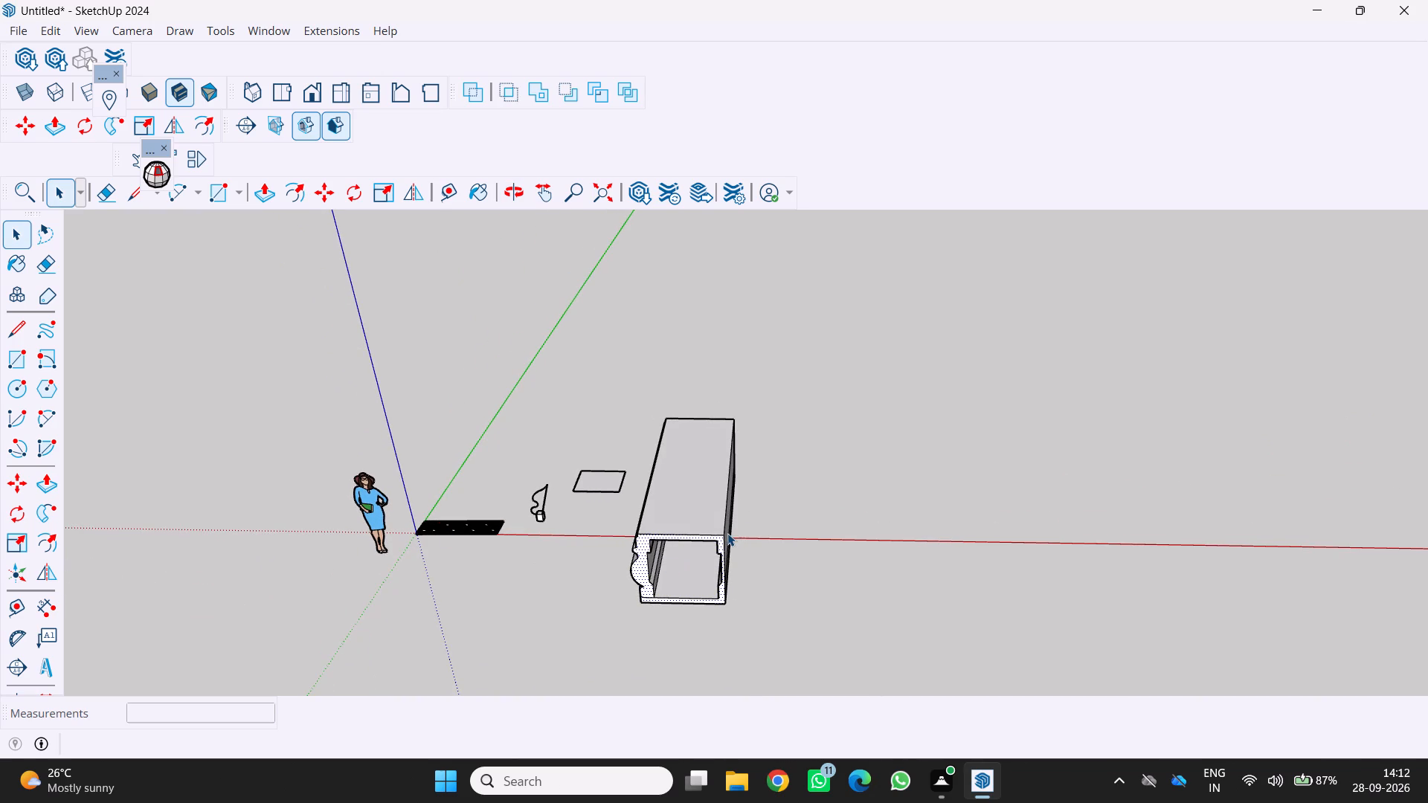
scroll(847, 474, "down", 2)
middle_click_drag(857, 488, 756, 471)
scroll(756, 471, "up", 1)
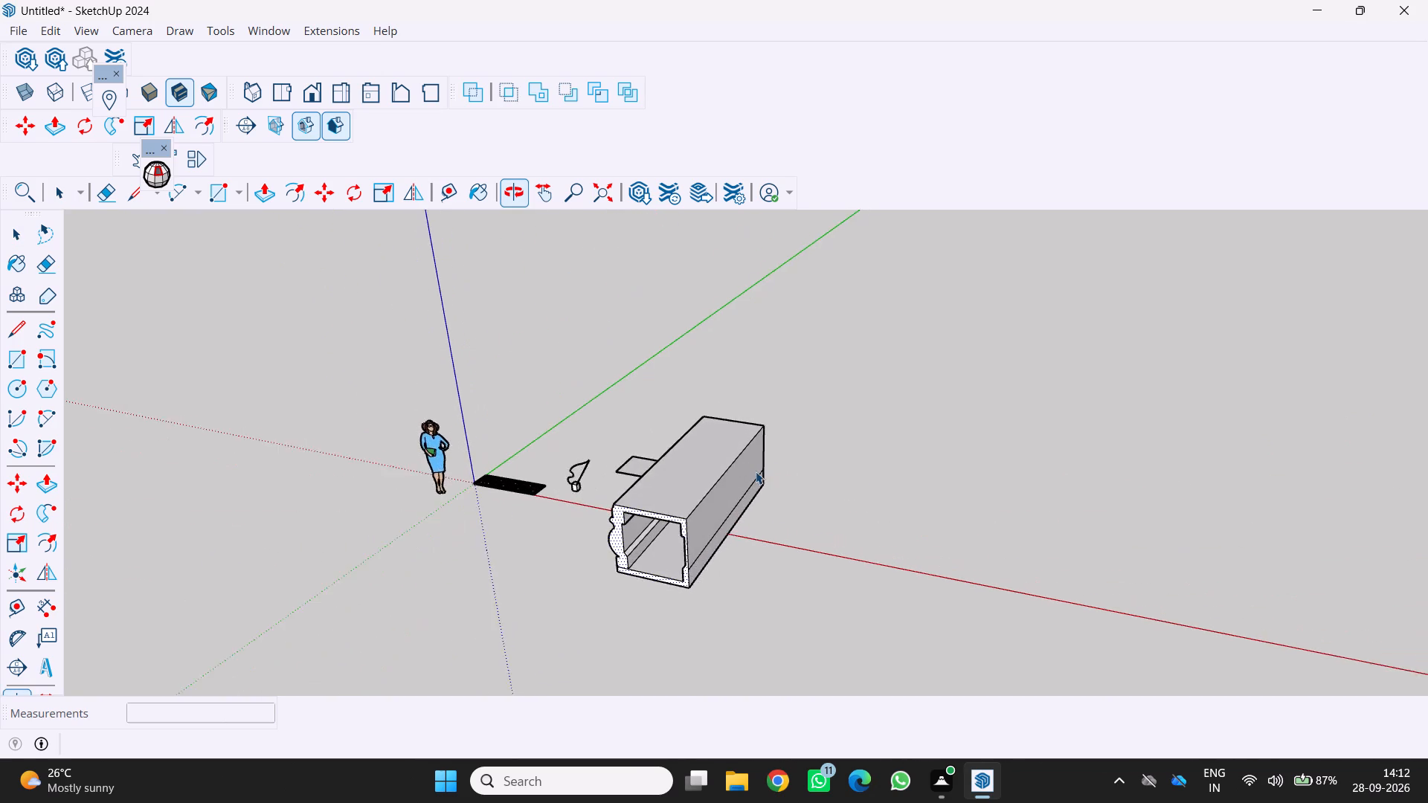
scroll(756, 471, "up", 1)
scroll(613, 546, "up", 8)
middle_click_drag(664, 519, 730, 518)
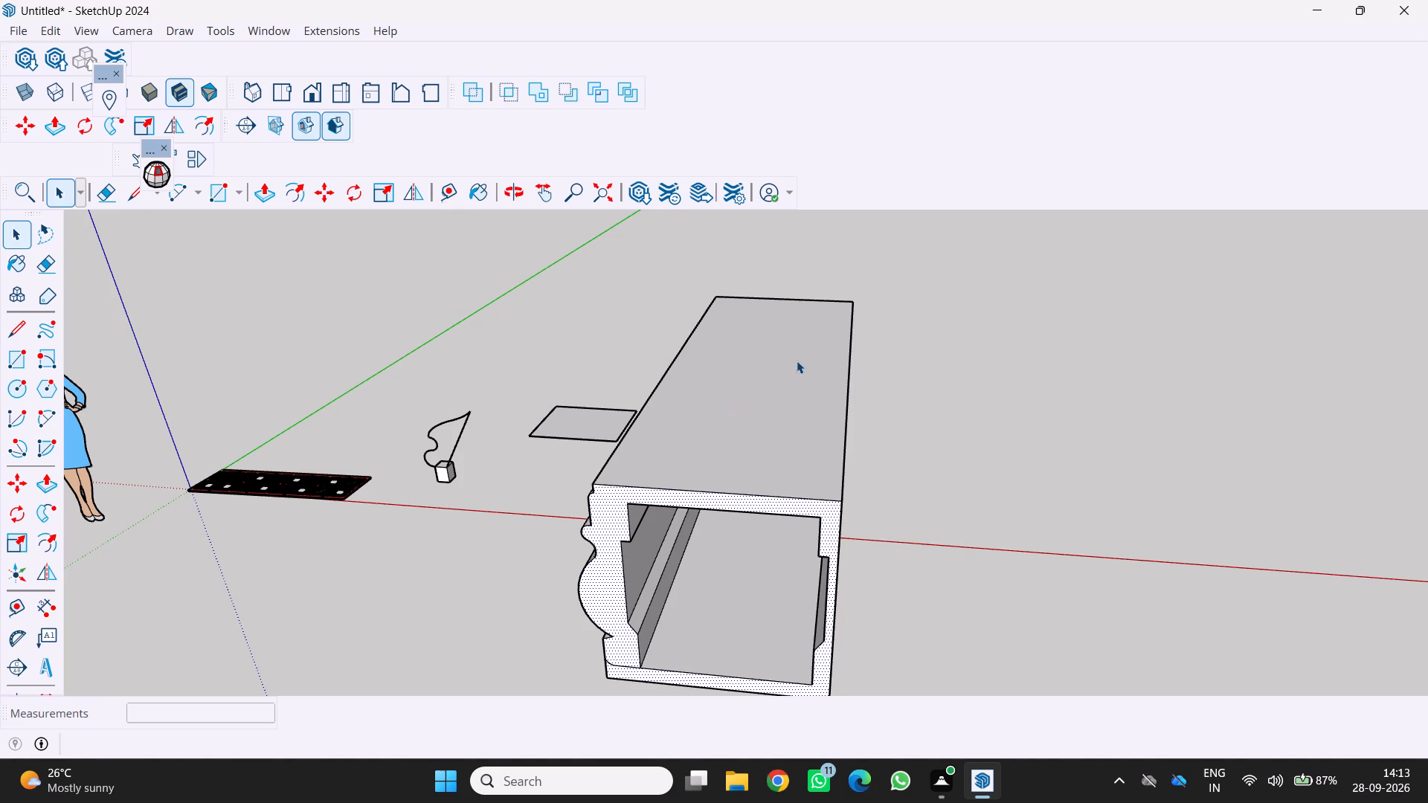
scroll(800, 372, "down", 3)
middle_click_drag(809, 387, 811, 448)
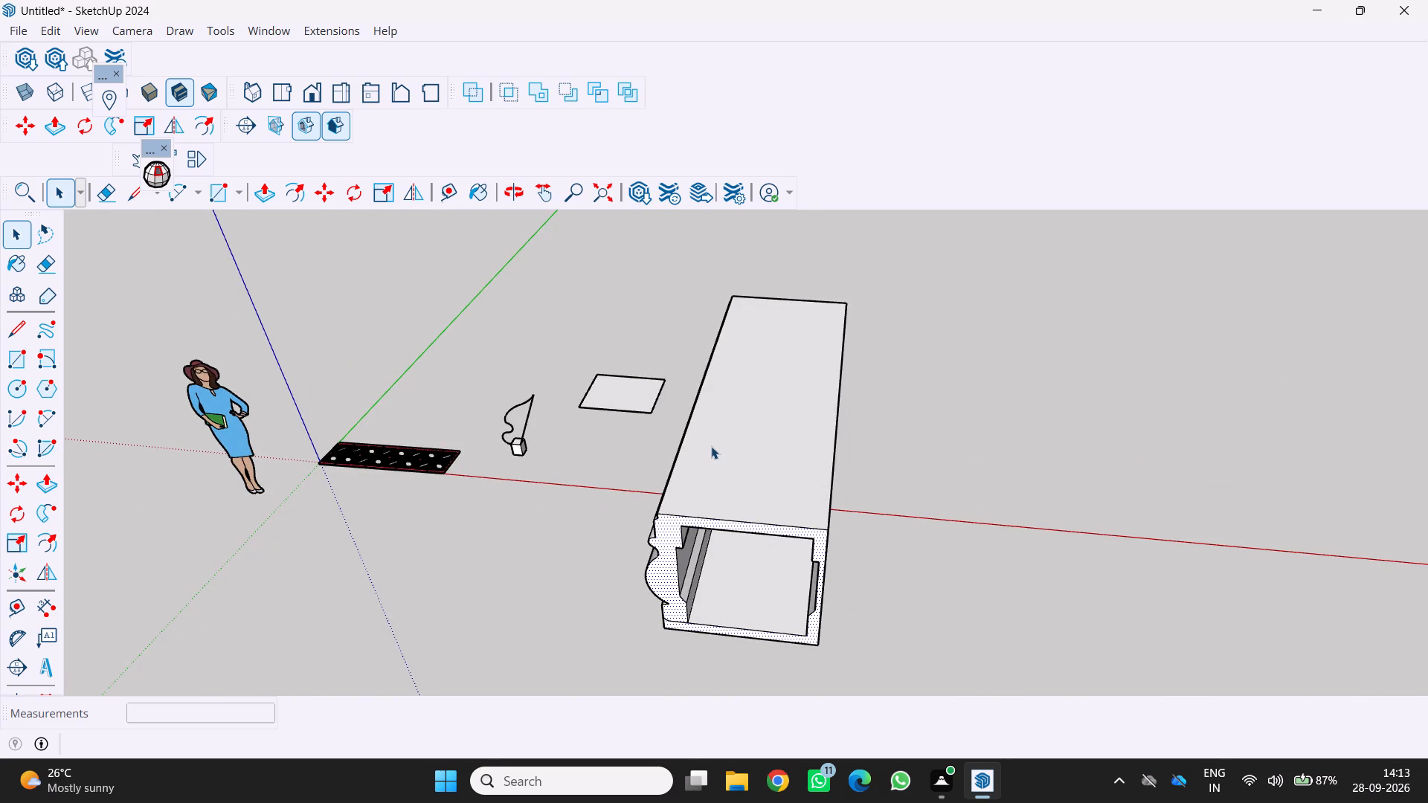
key("space")
left_click(715, 416)
triple_click(718, 448)
triple_click(721, 450)
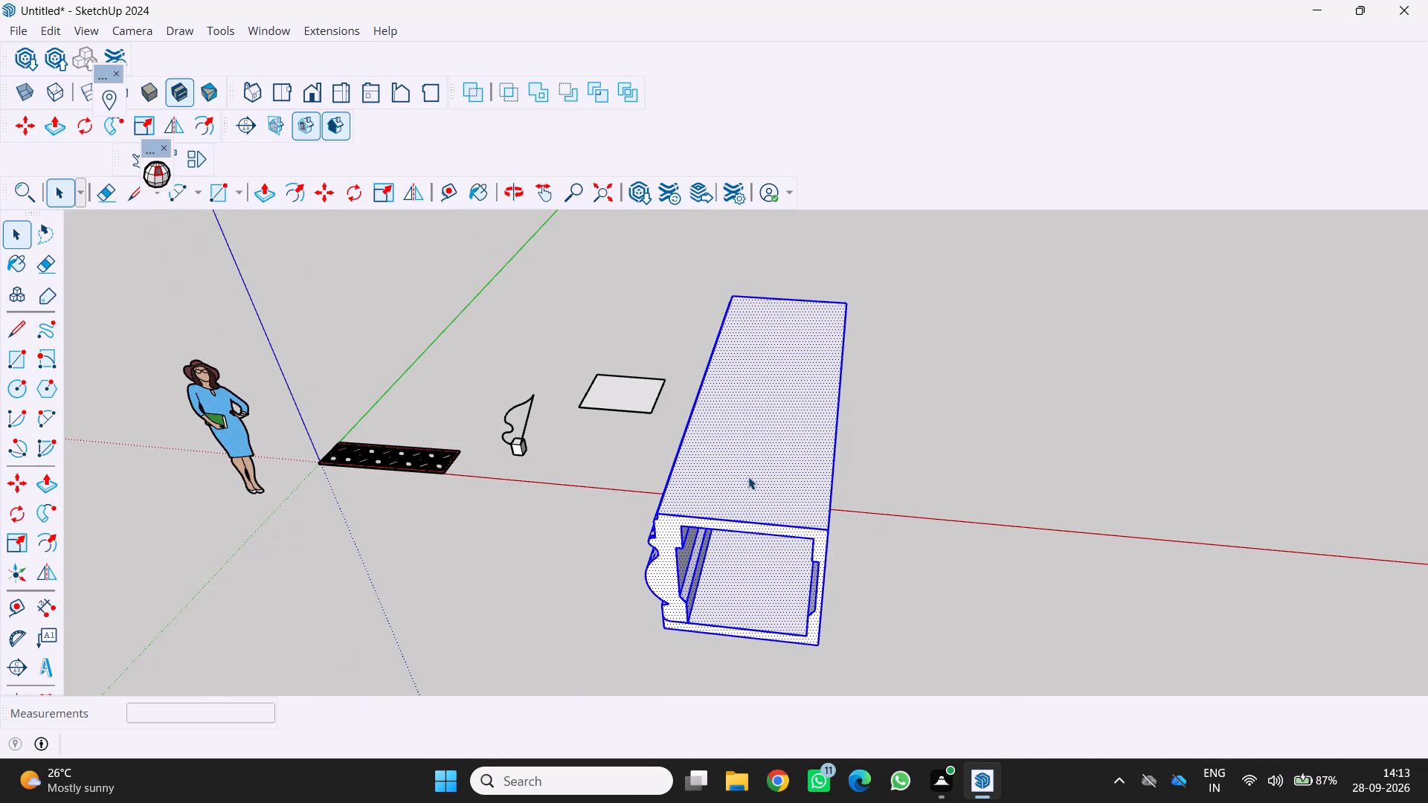
key("m")
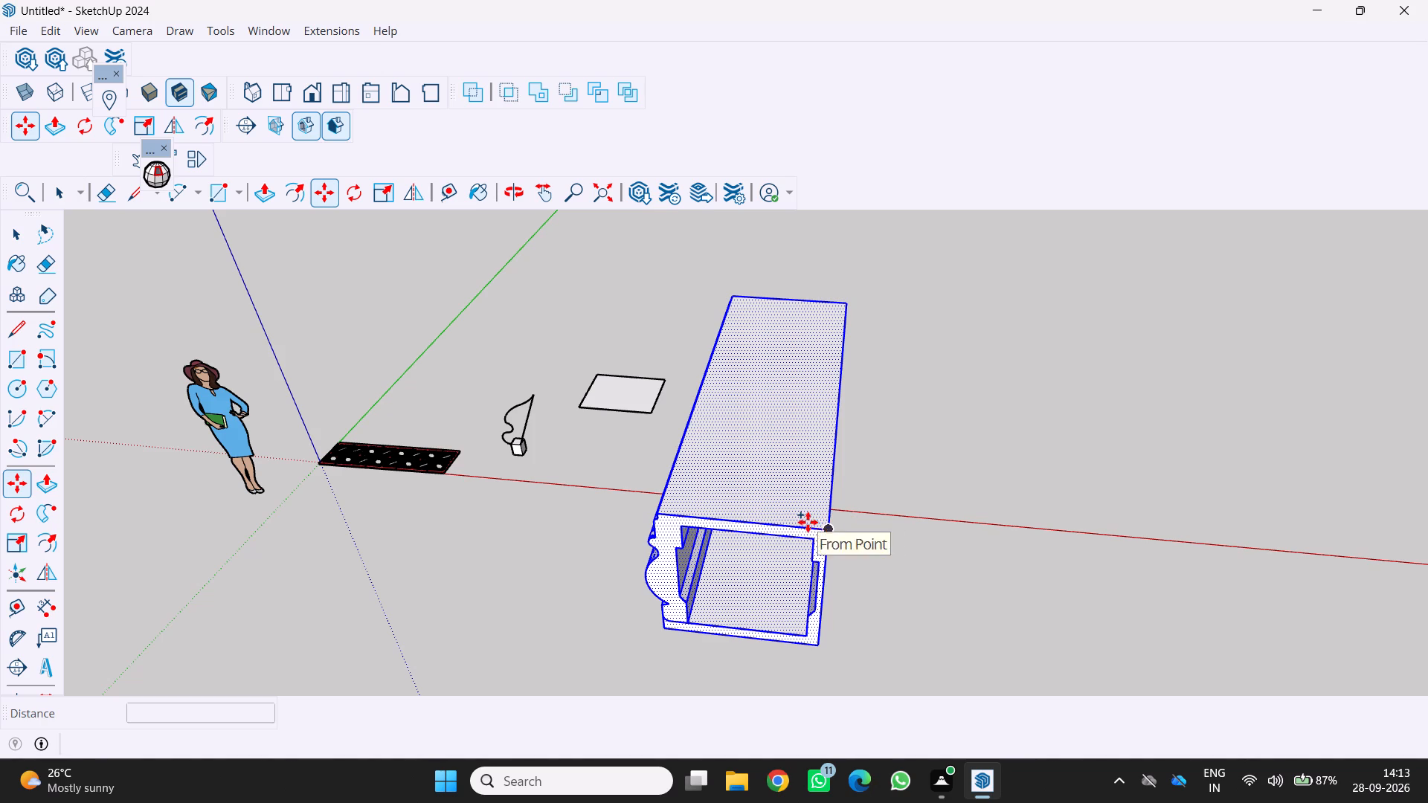
left_click(834, 532)
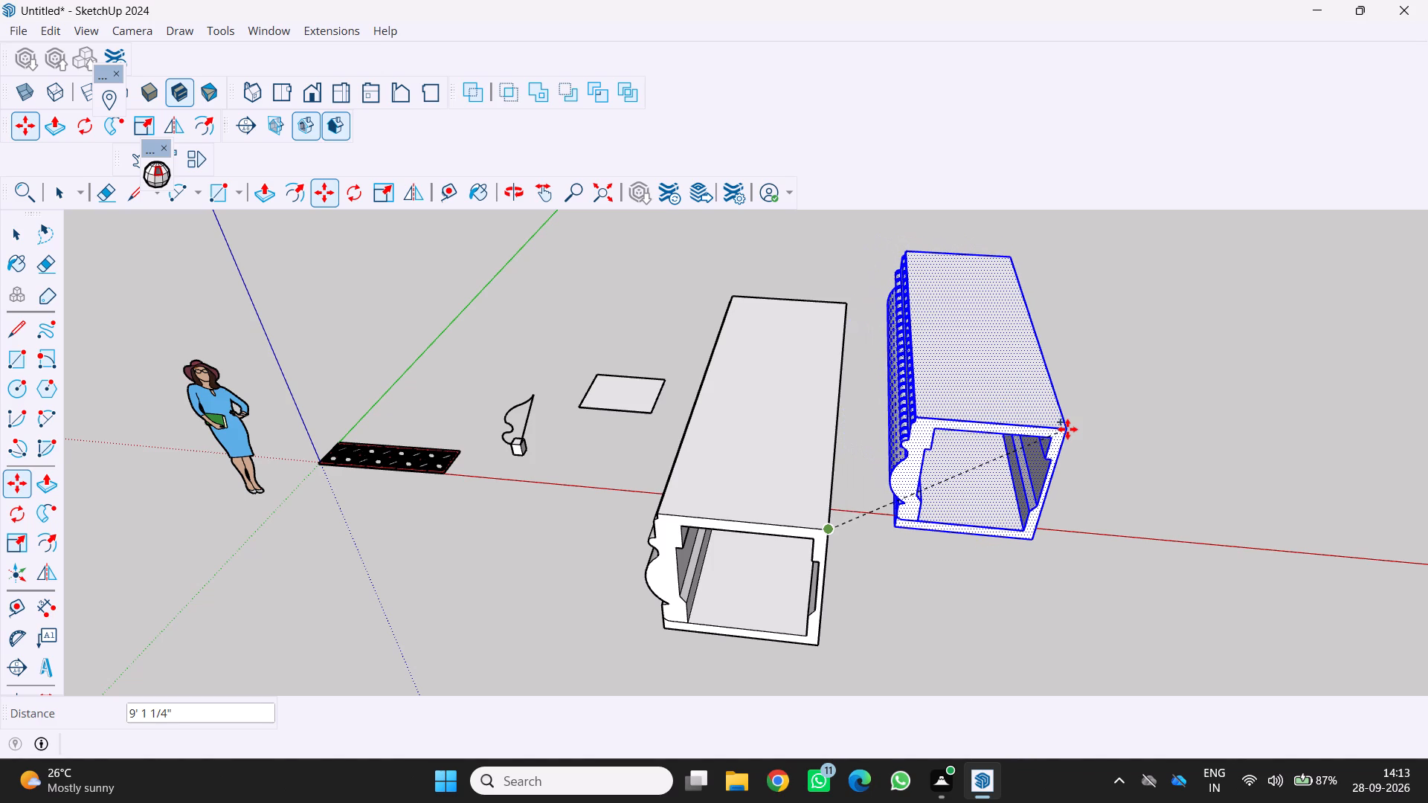
left_click(1067, 429)
Rotate the copied moulding 90° in the horizontal plane about its lower front outer corner.
key("q")
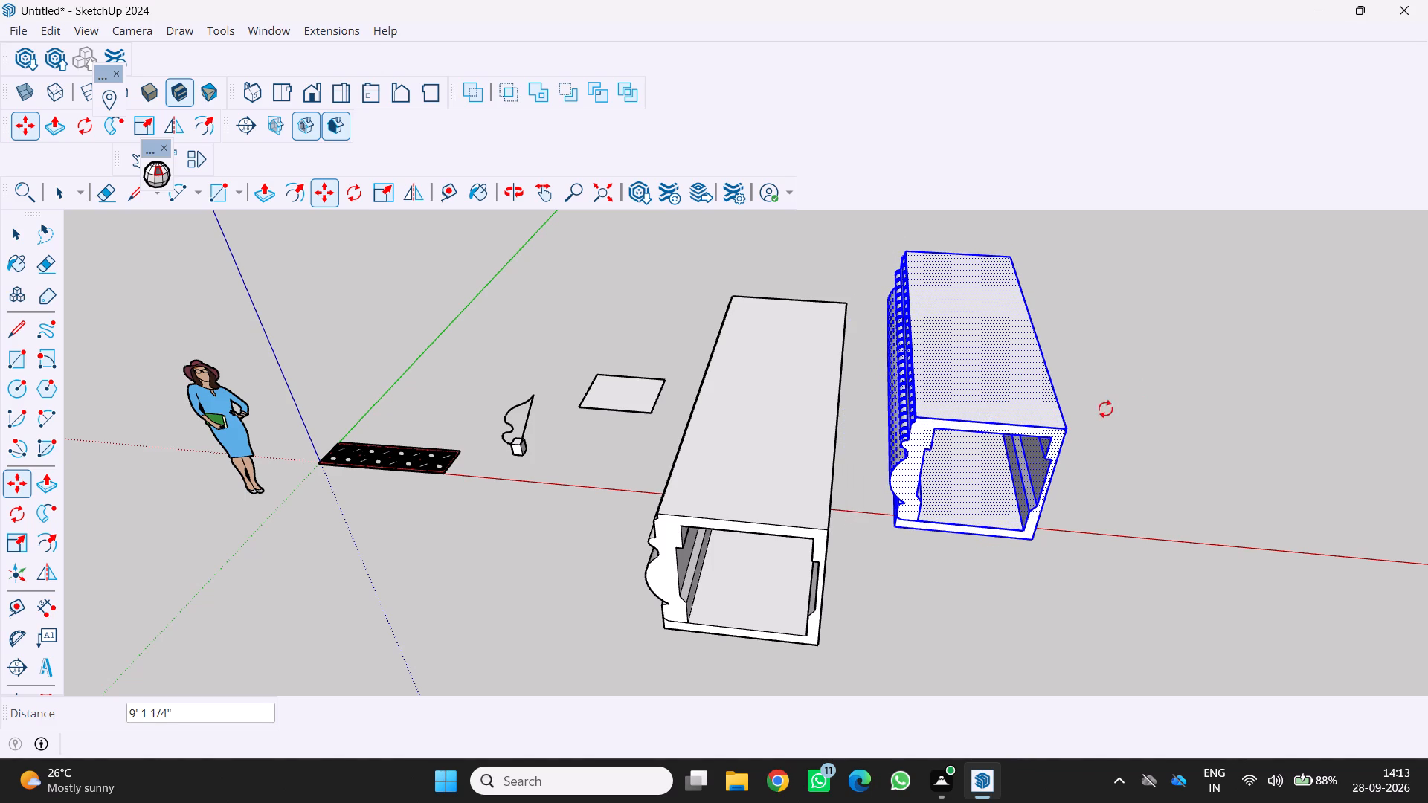
left_click(1032, 542)
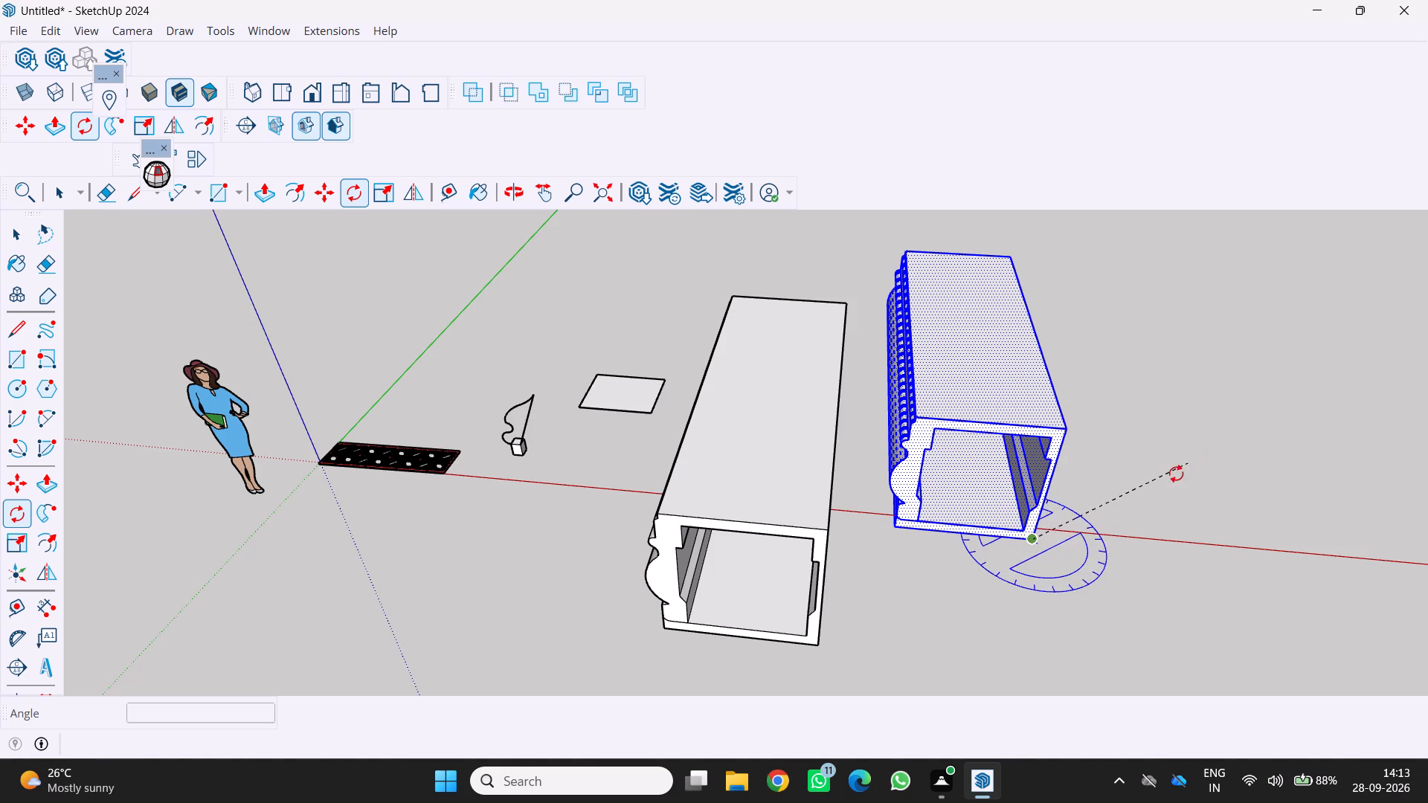
left_click(898, 526)
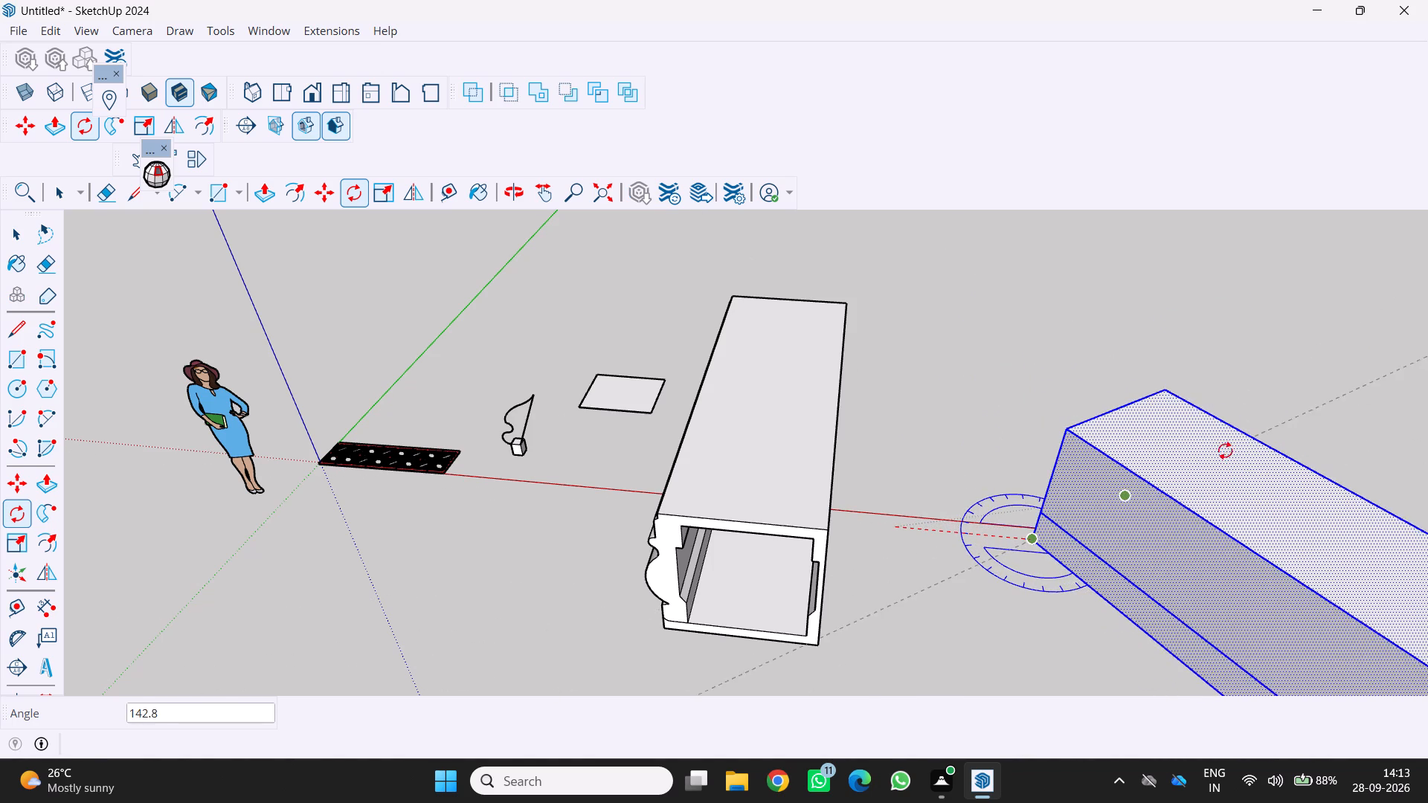
scroll(1301, 201, "down", 5)
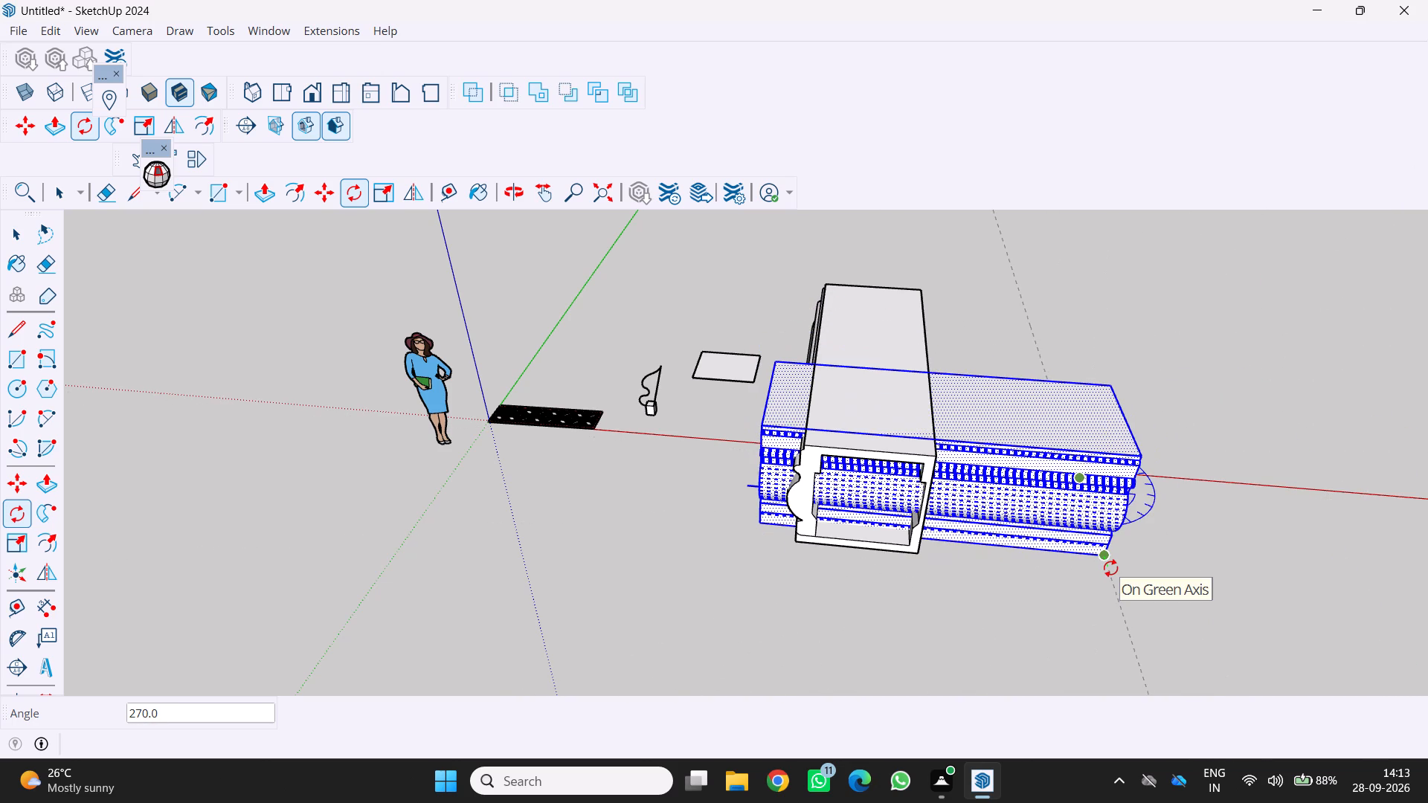
type("90")
key("Return")
left_click(1075, 609)
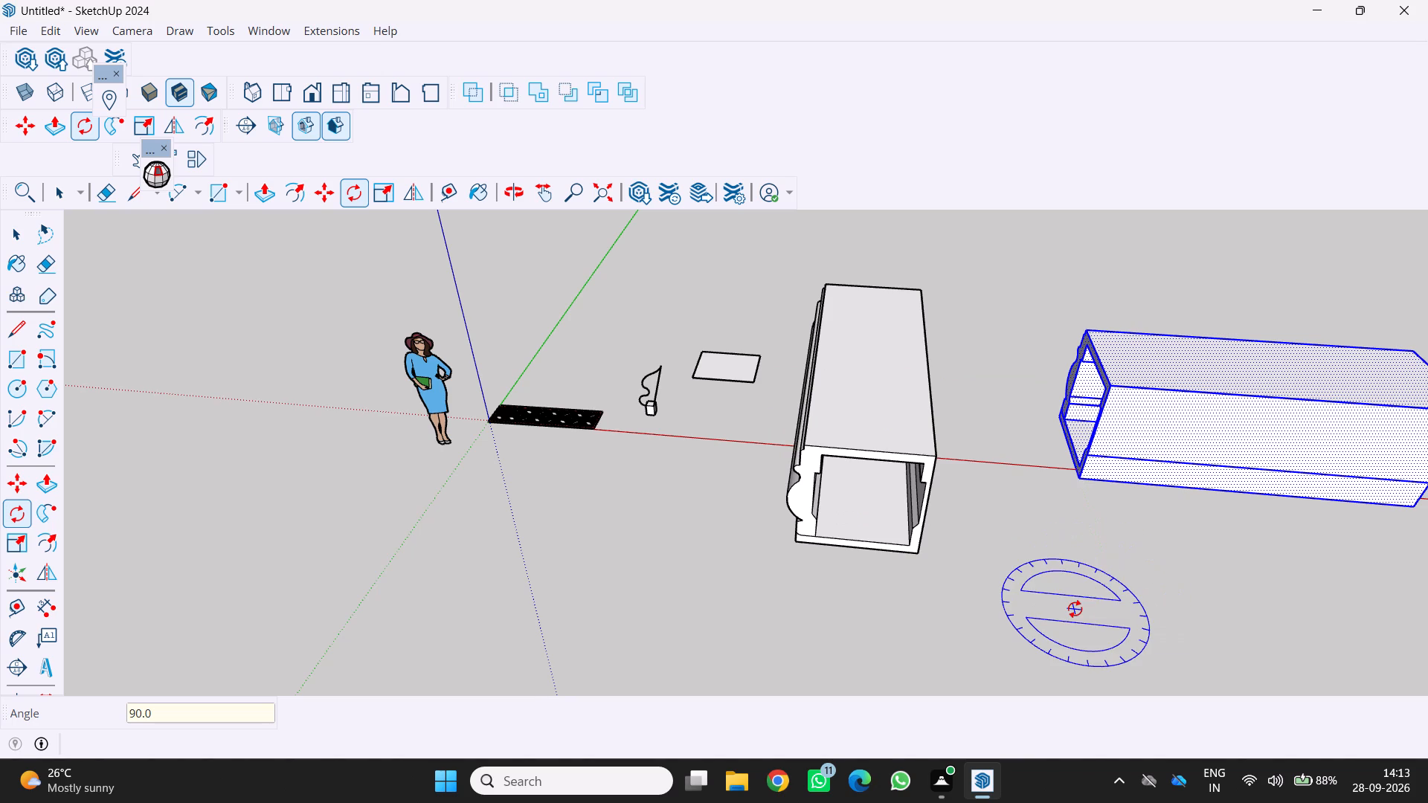
scroll(1080, 593, "down", 6)
middle_click_drag(1075, 585, 1038, 462)
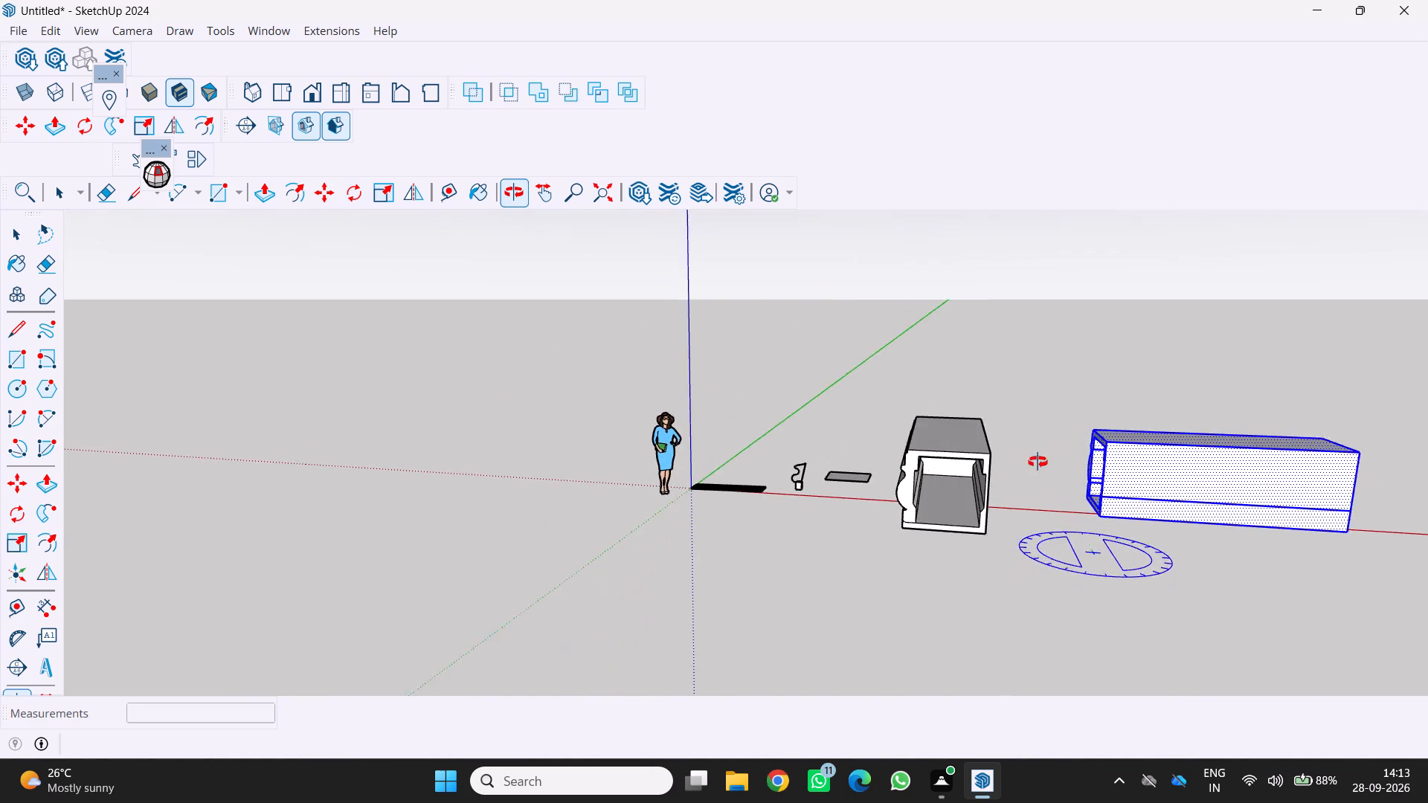
middle_click_drag(1038, 462, 1074, 468)
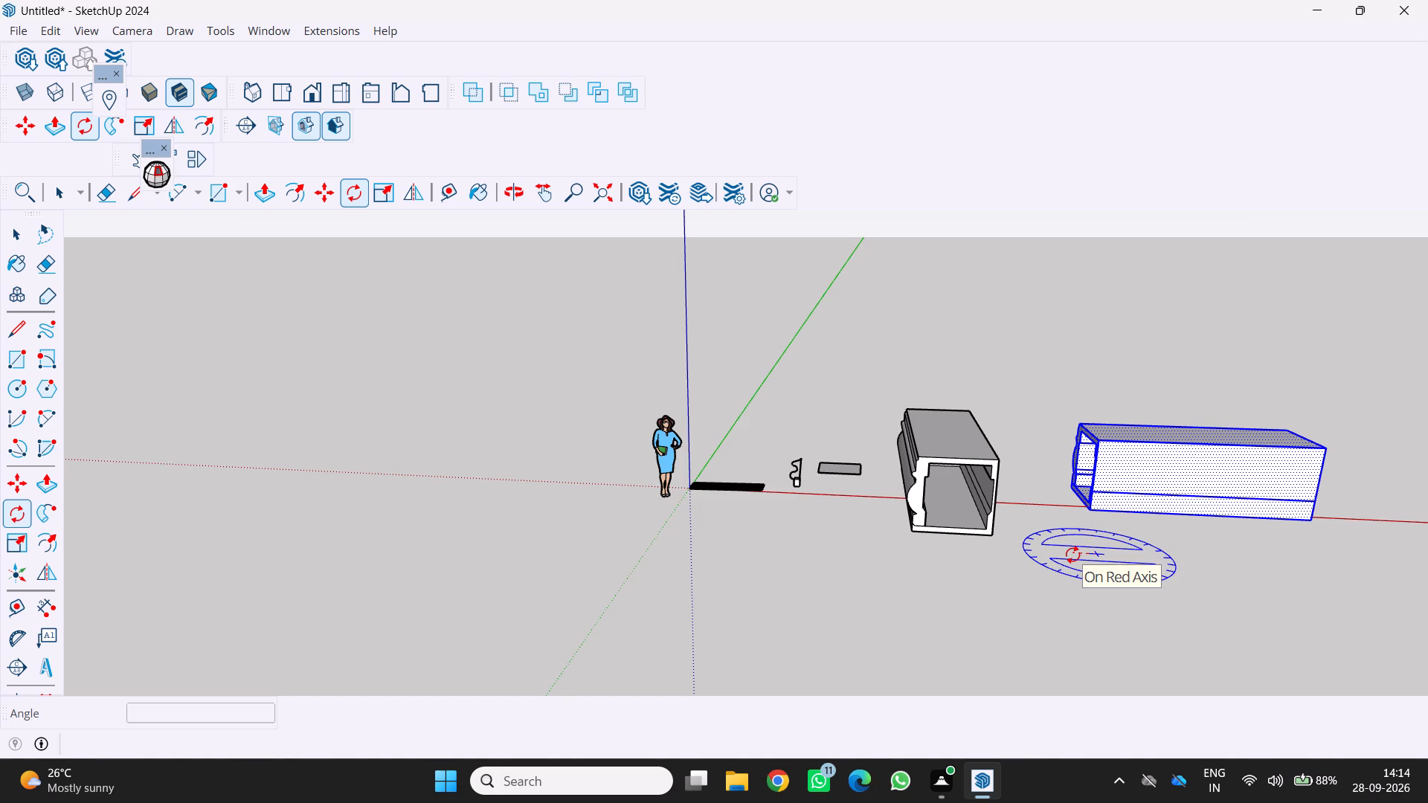
key("Escape")
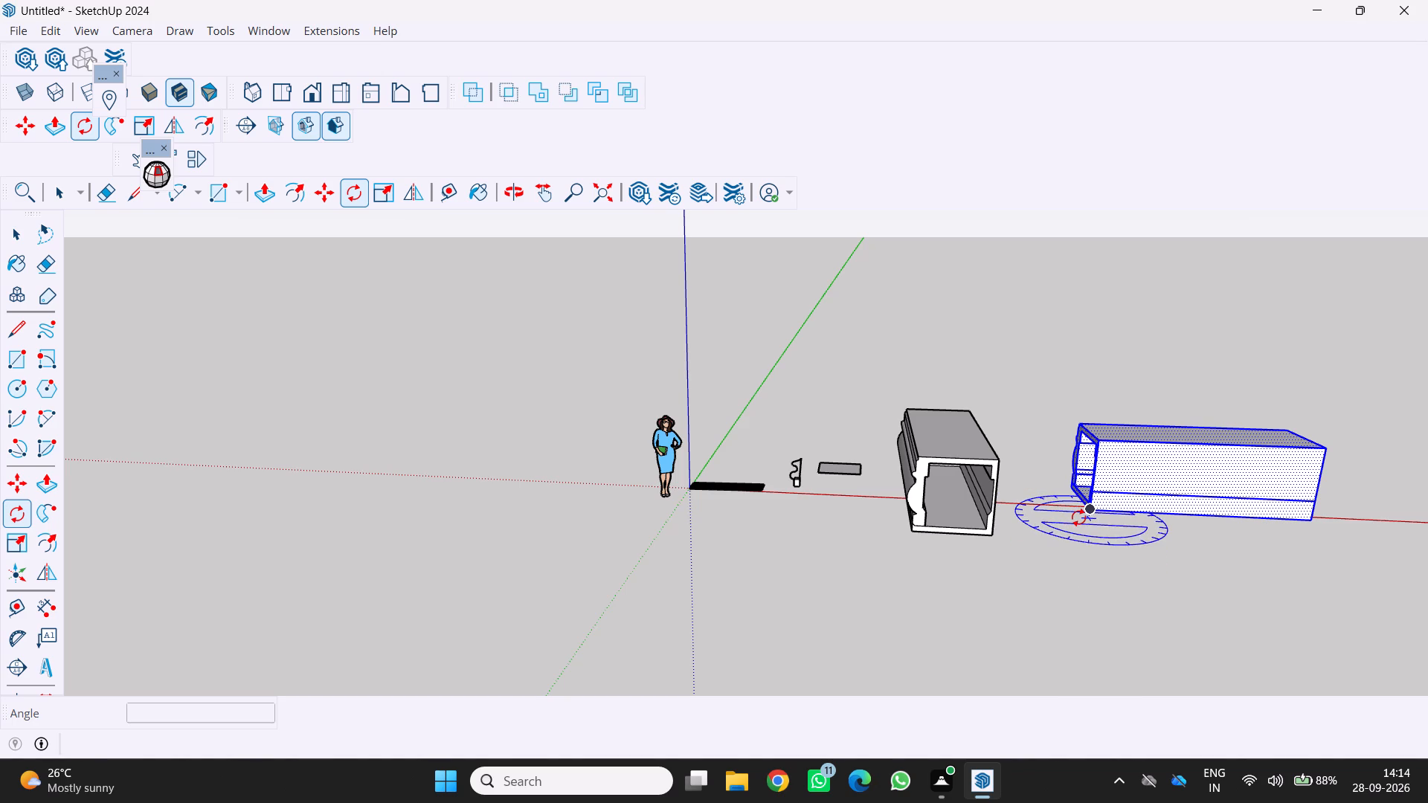
Move the rotated copy about 15' 5 7/16" along the red axis toward the lattice panel, crossing the original moulding.
key("m")
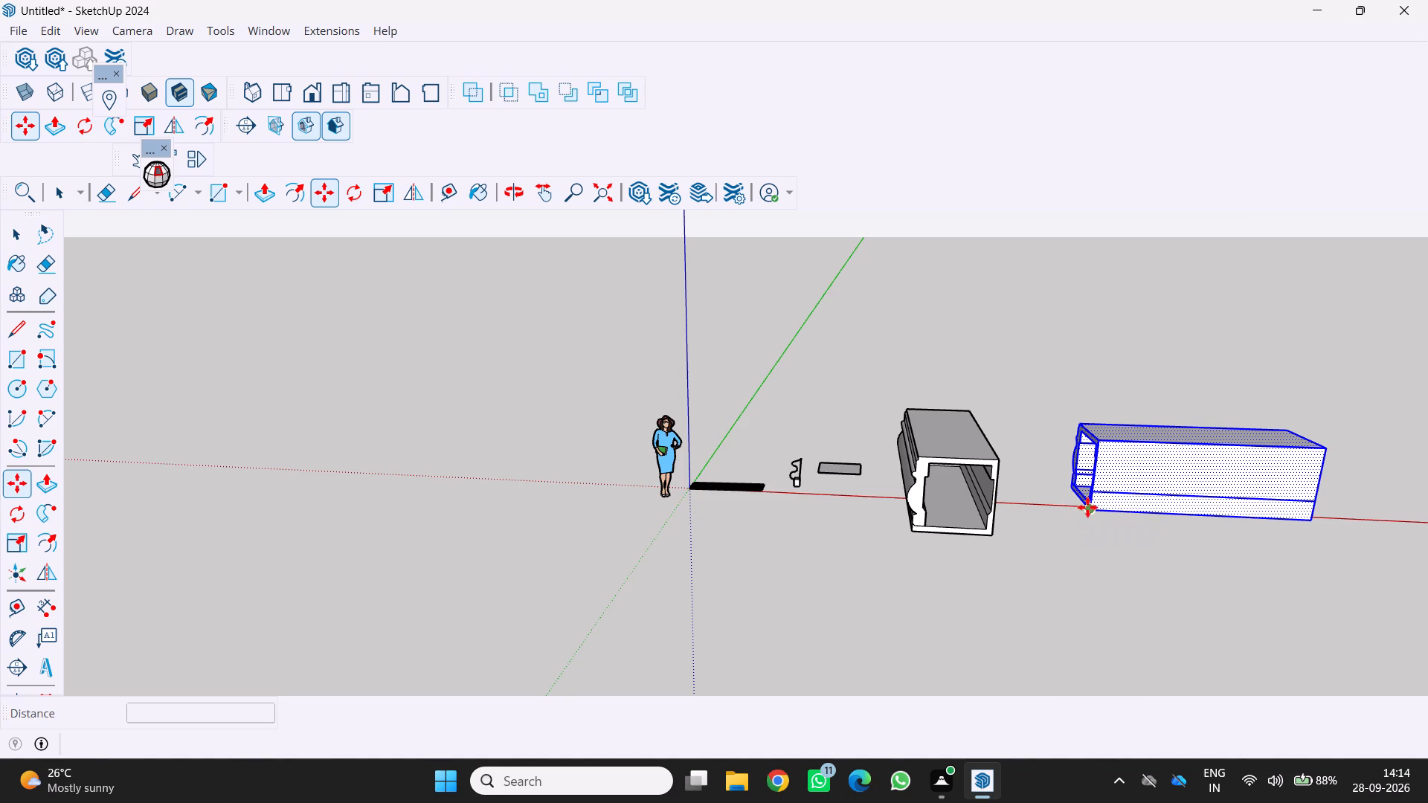
left_click(1087, 507)
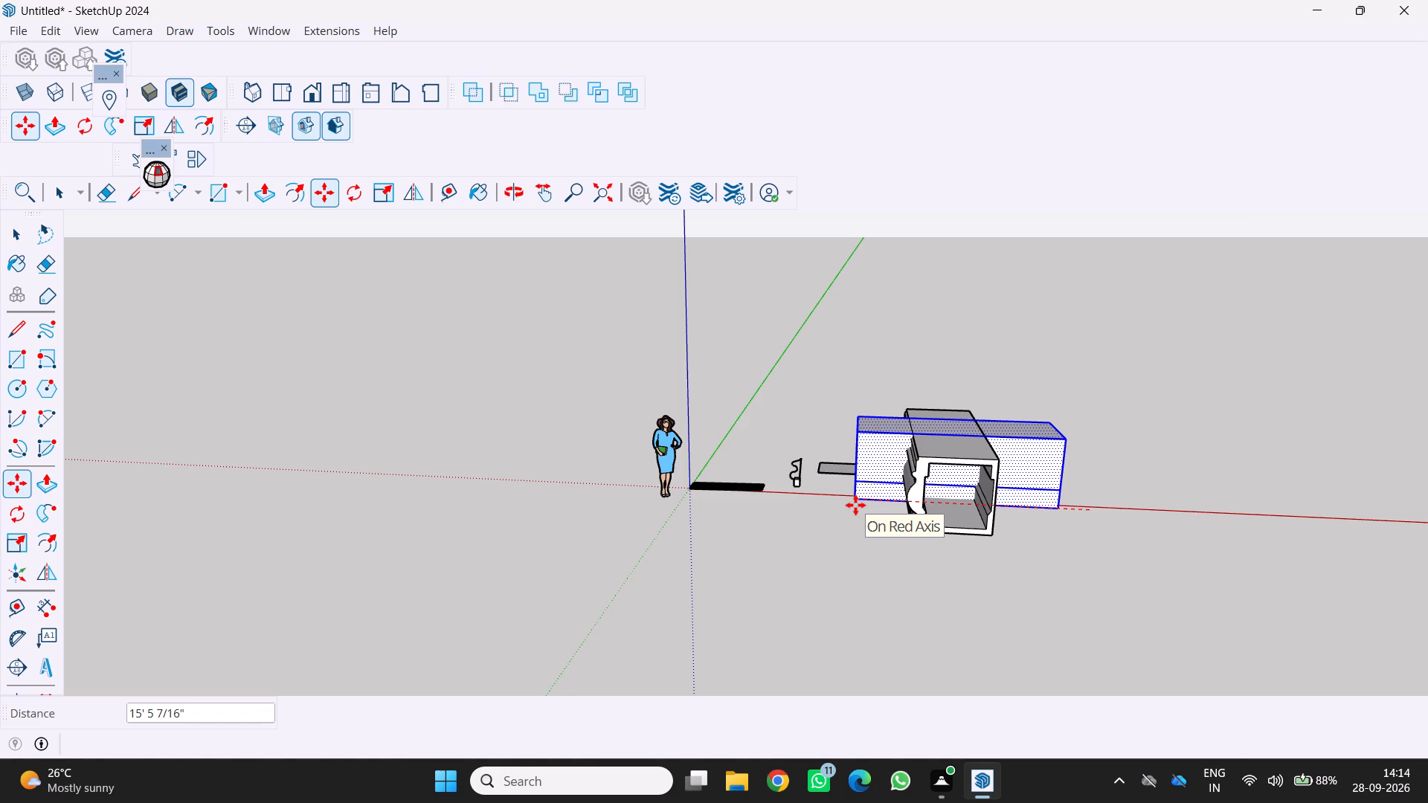
left_click(855, 505)
middle_click_drag(913, 557, 919, 717)
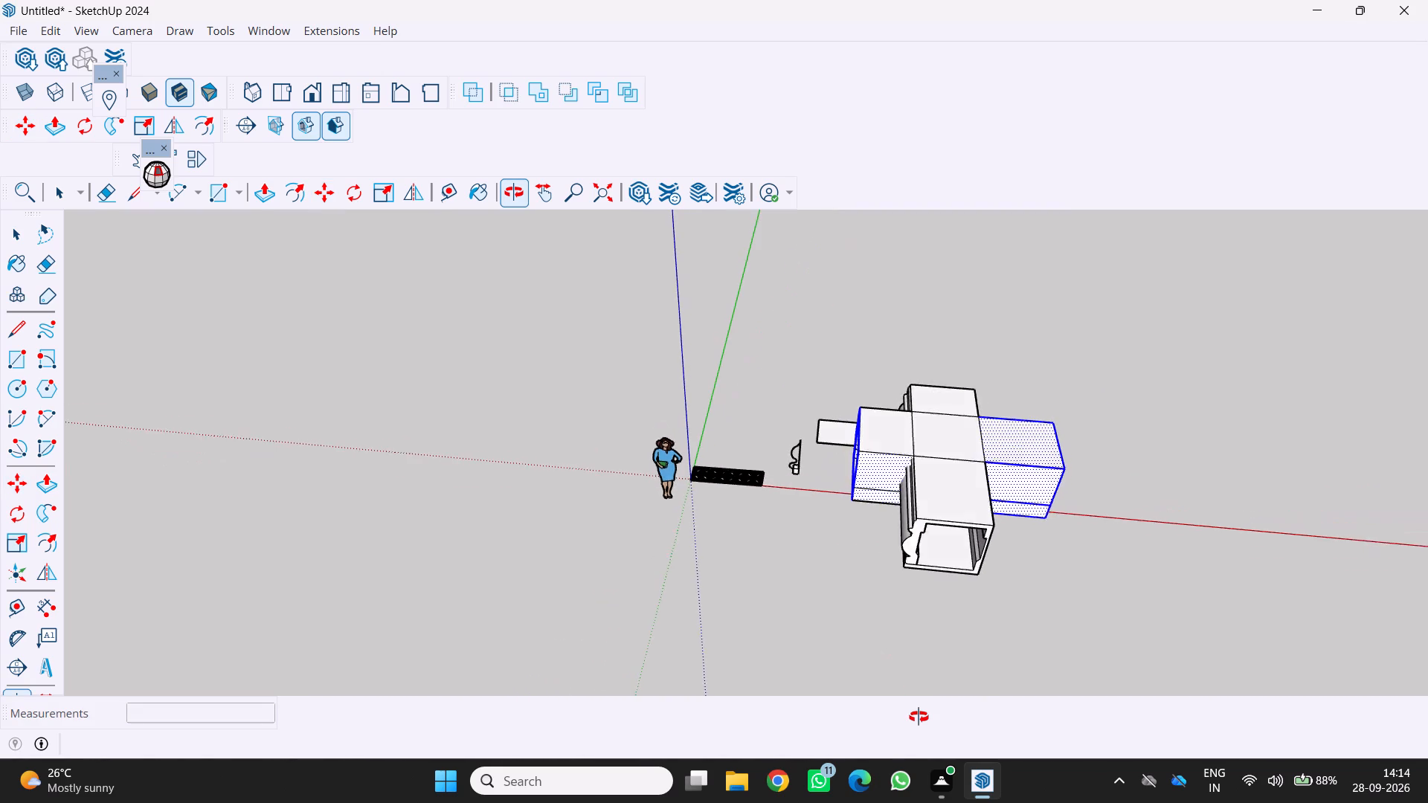
Move the rotated moulding copy about 9 3/4" along the green axis, toward the original moulding's open front end.
middle_click_drag(919, 717, 993, 629)
scroll(929, 601, "up", 1)
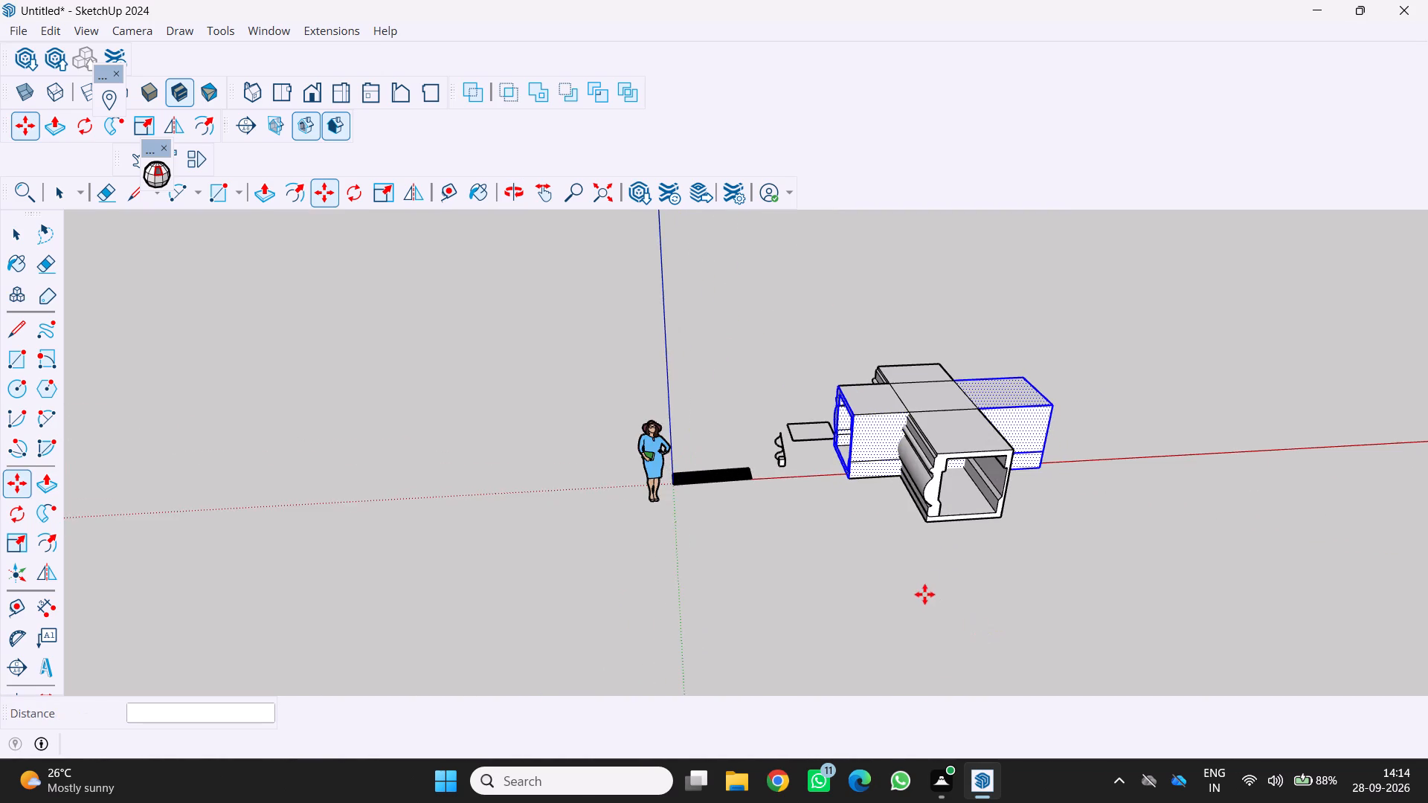
scroll(924, 594, "up", 3)
middle_click_drag(863, 586, 1033, 589)
scroll(863, 586, "up", 1)
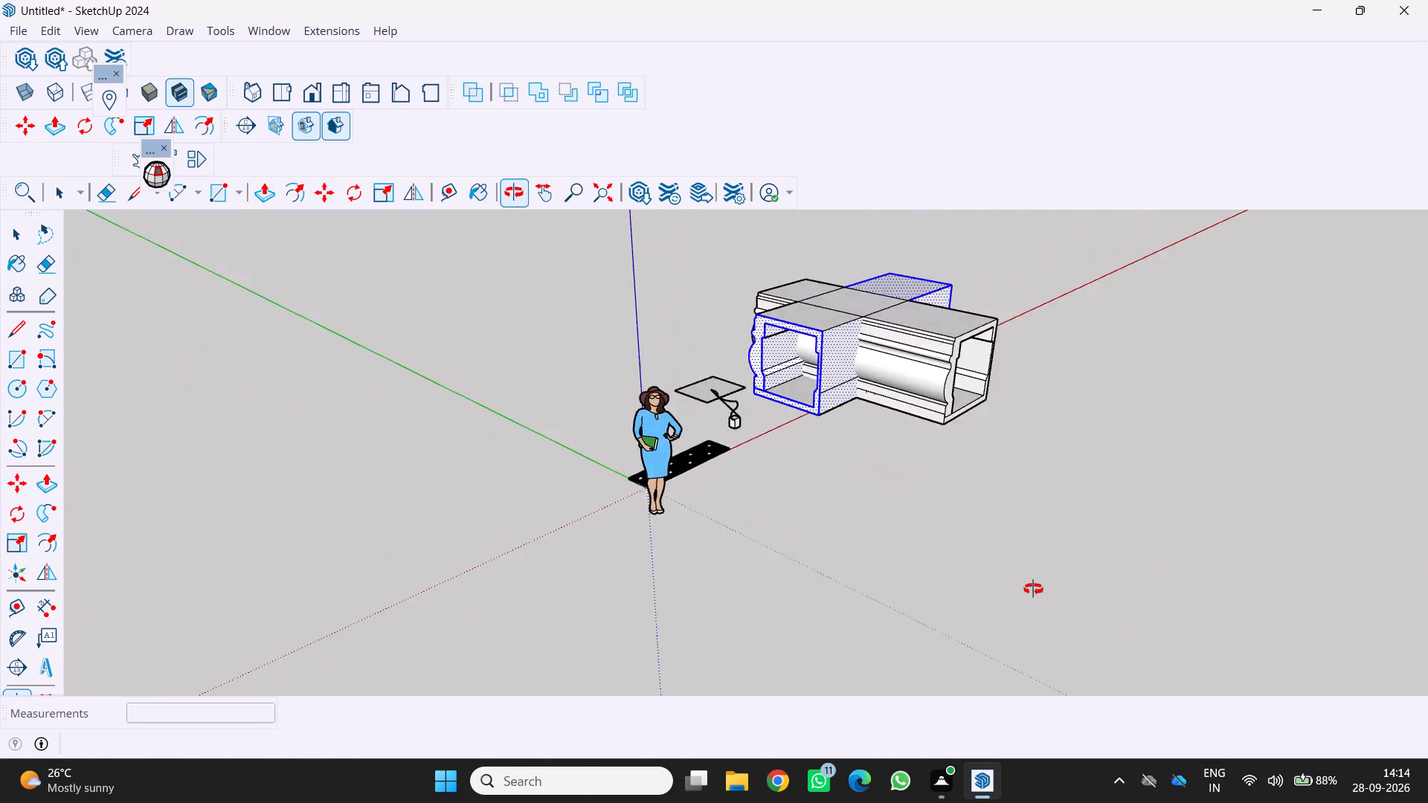
middle_click_drag(1033, 589, 770, 640)
scroll(947, 605, "down", 1)
scroll(776, 639, "down", 4)
scroll(848, 641, "down", 2)
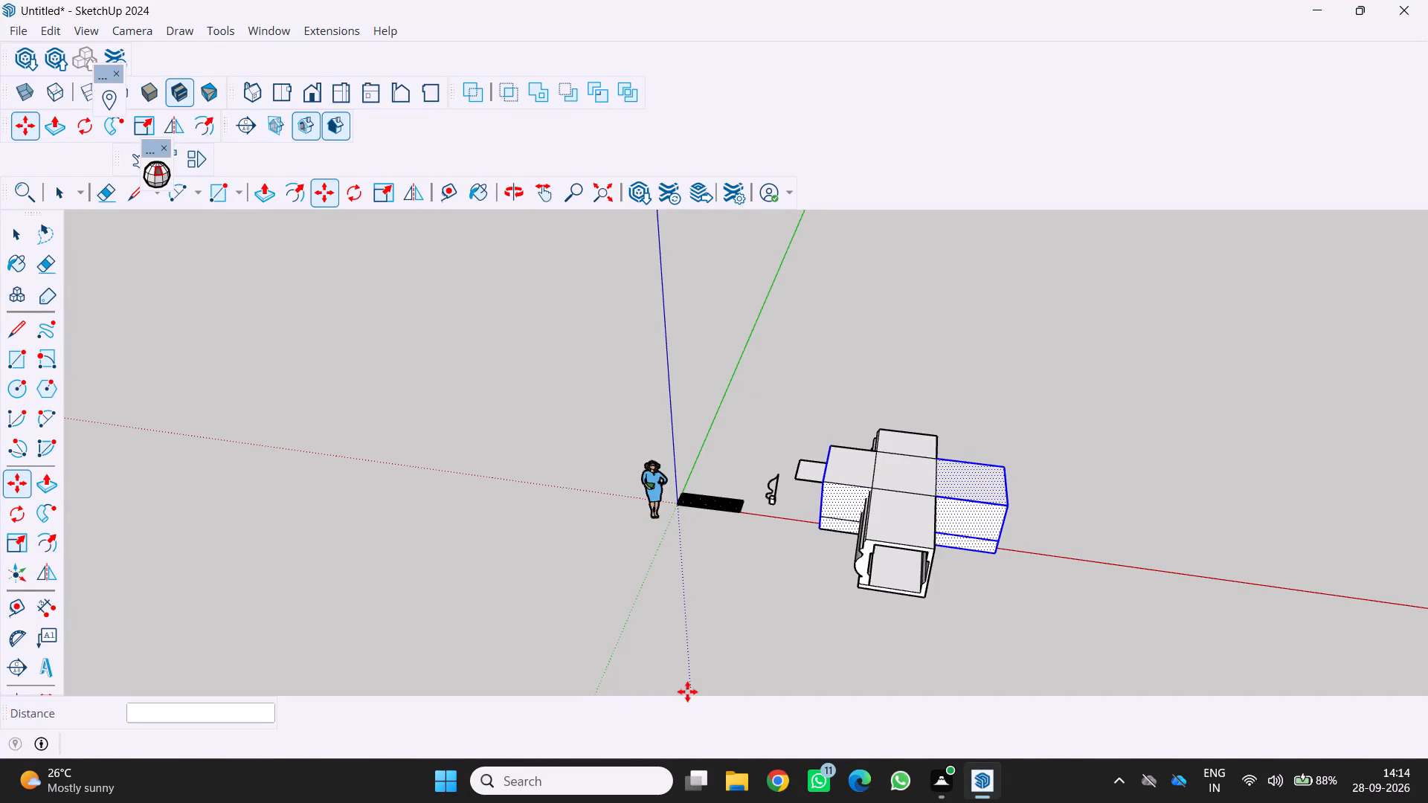
scroll(910, 535, "up", 5)
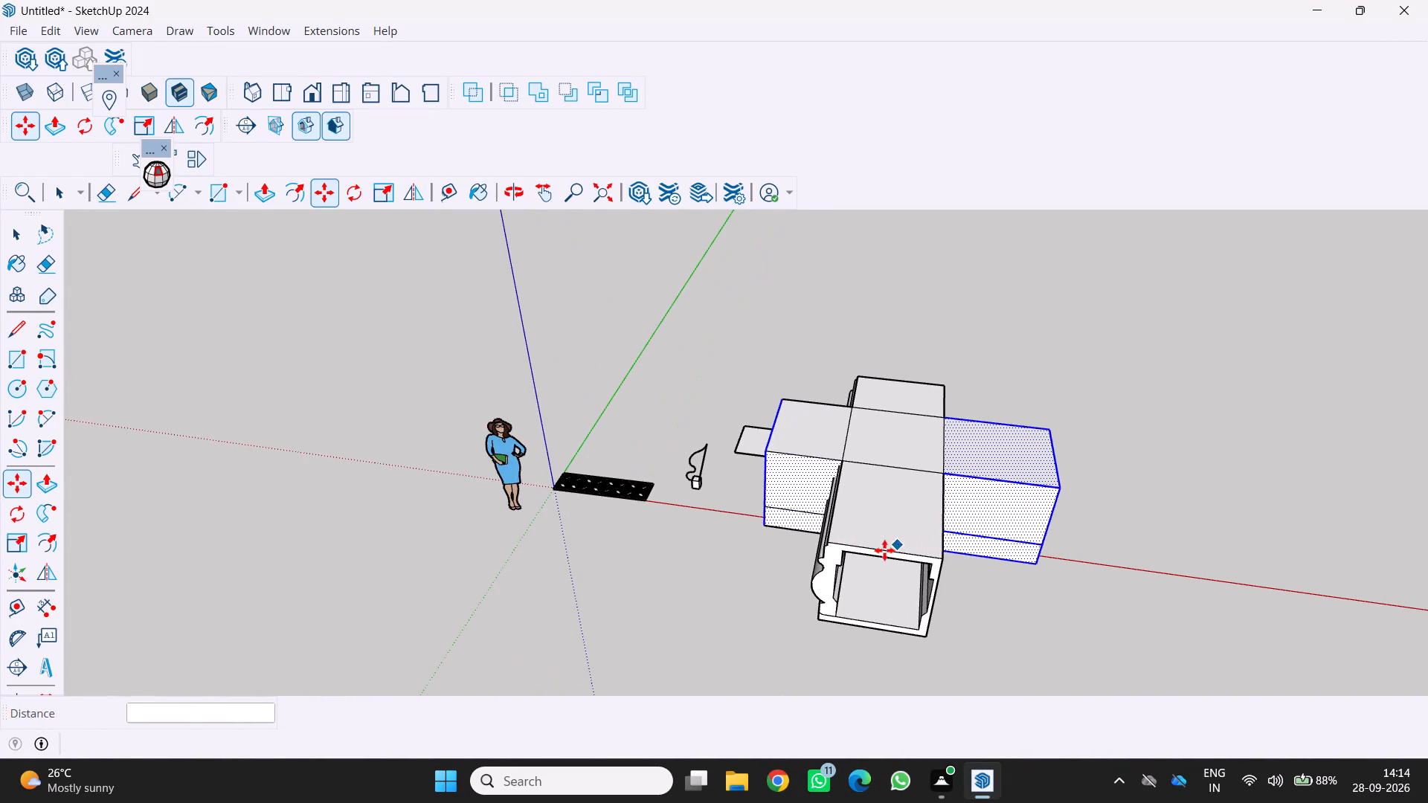
left_click(767, 525)
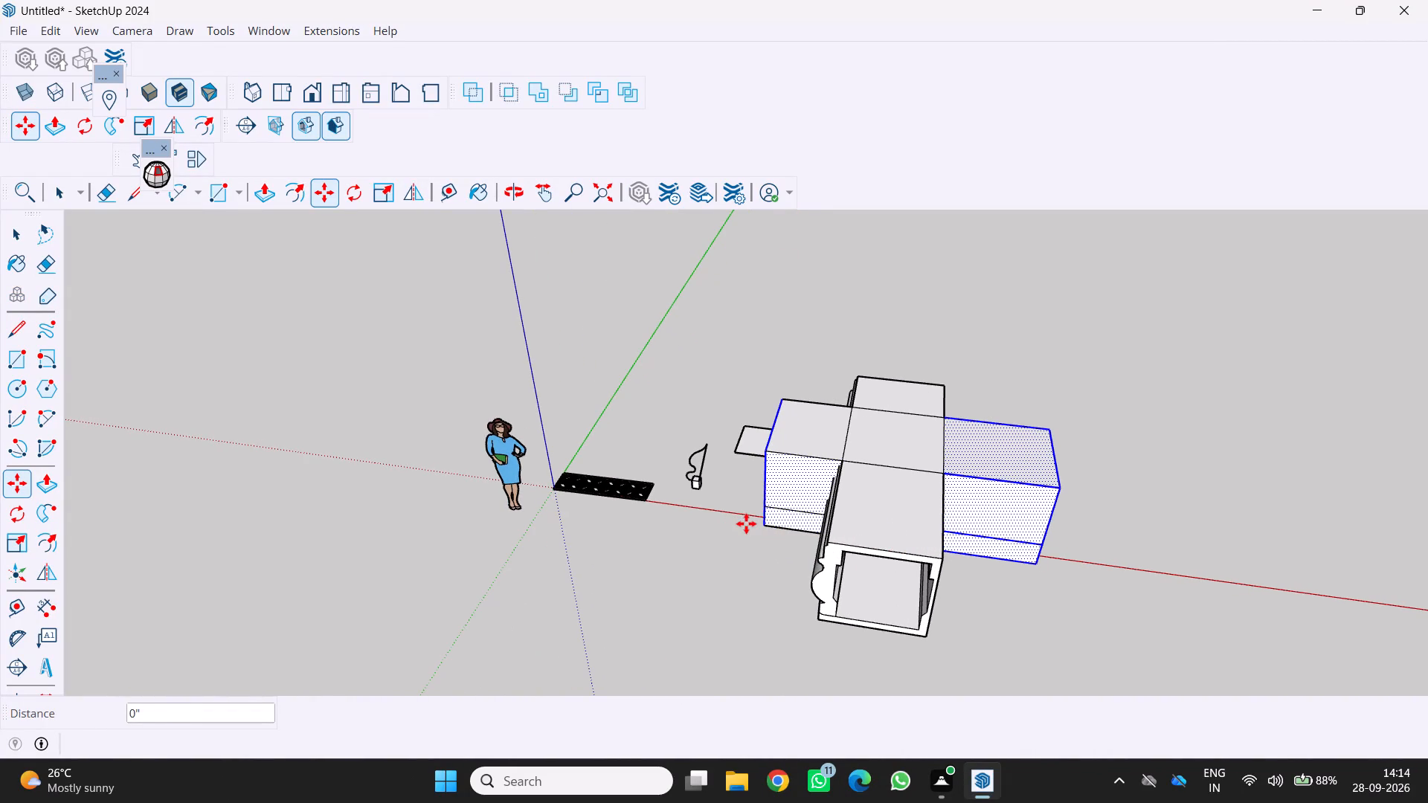
left_click(756, 535)
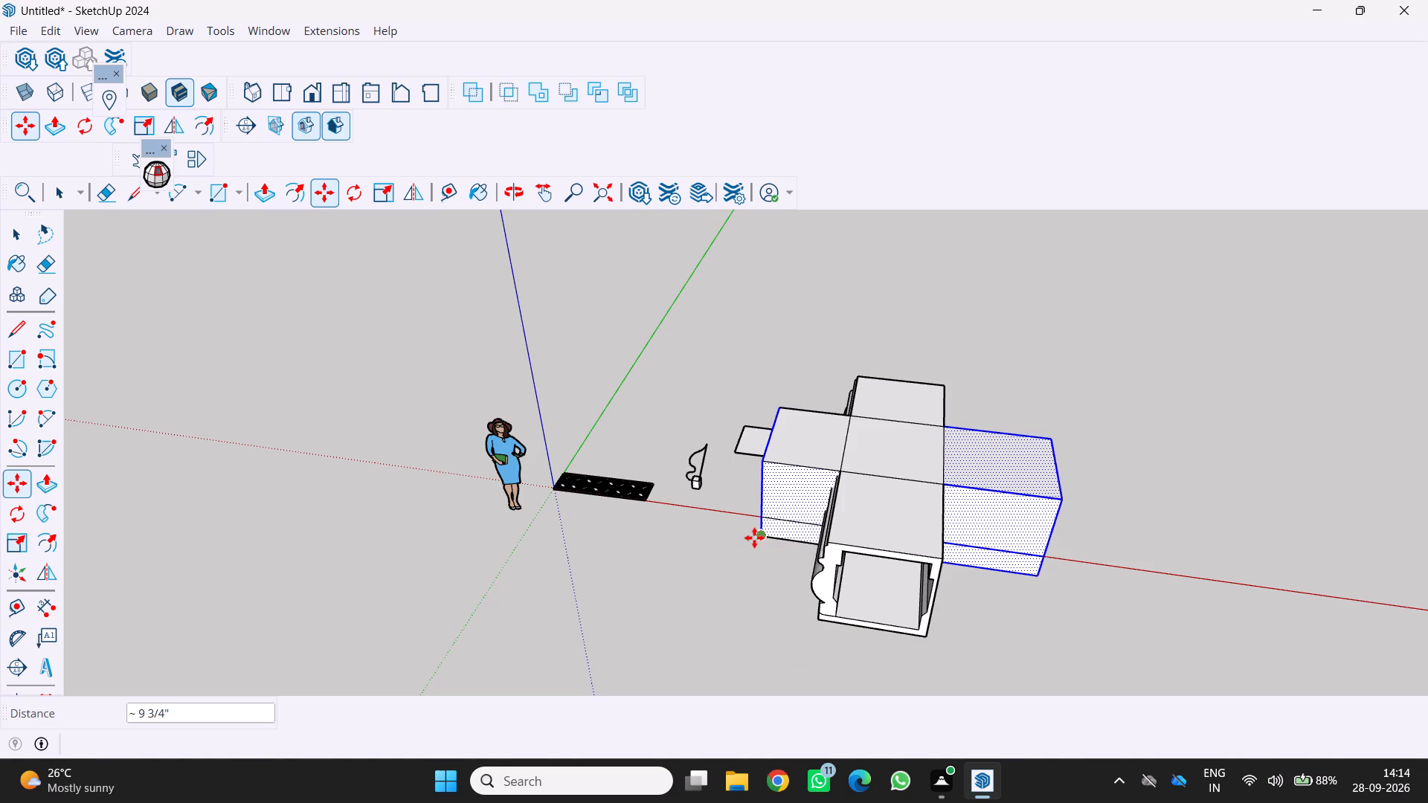
key("m")
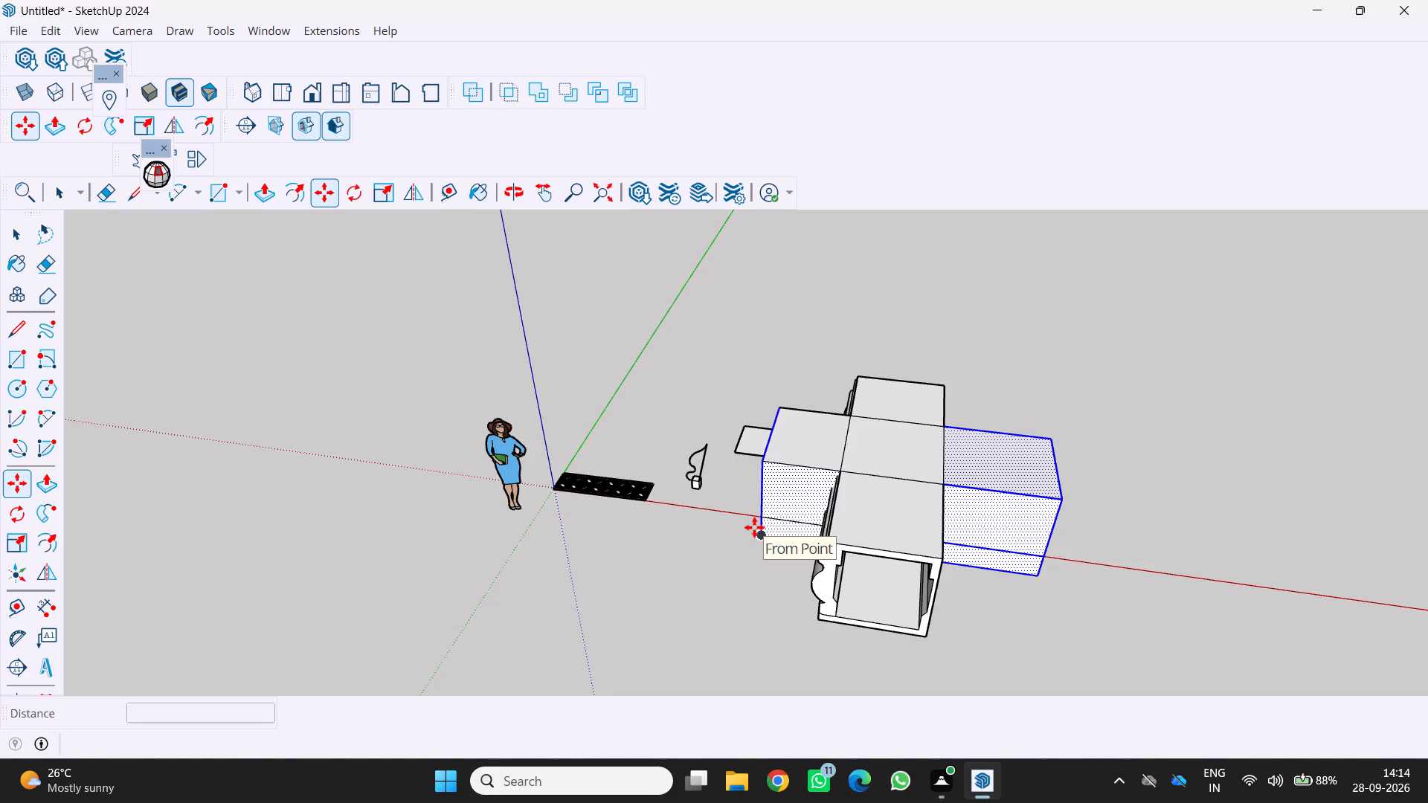
left_click(764, 533)
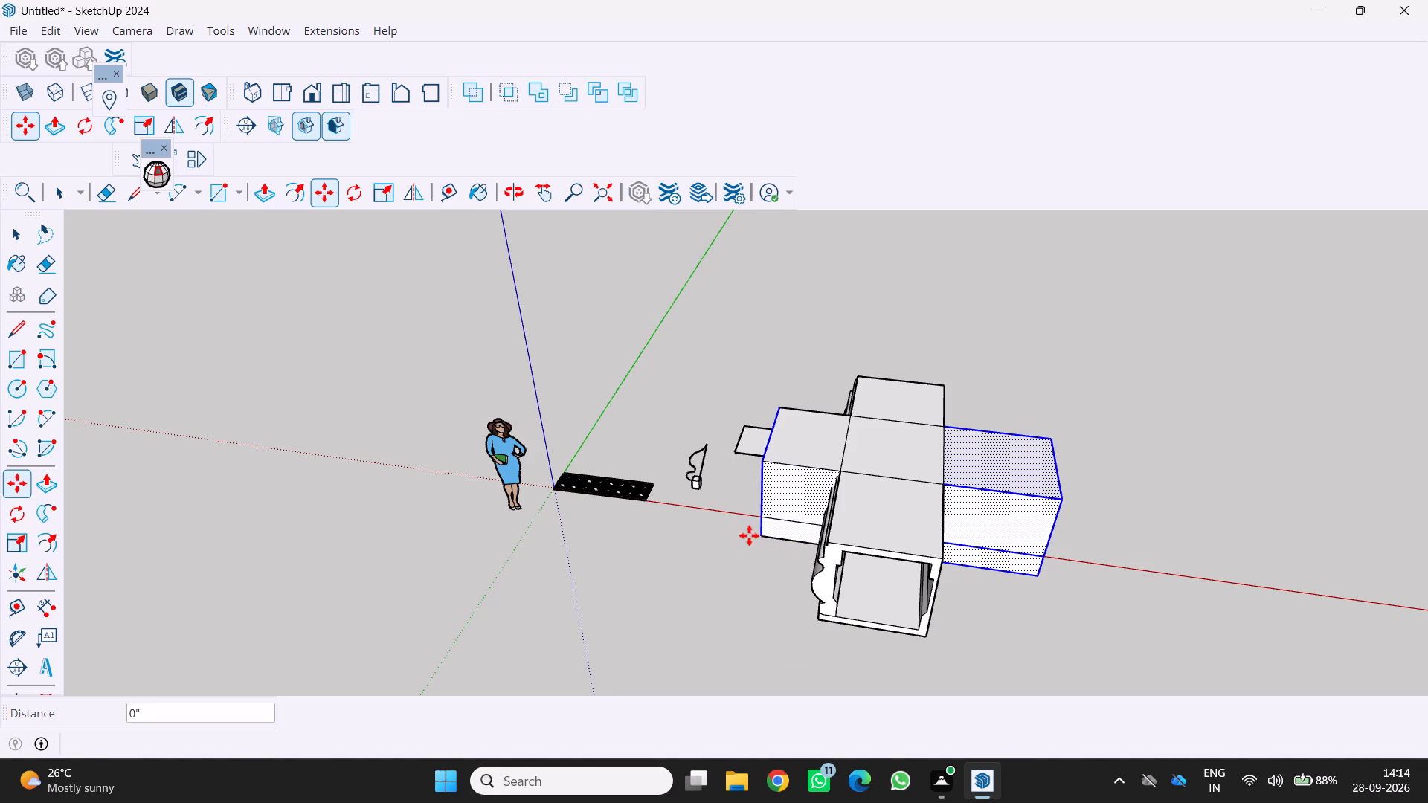
left_click_drag(761, 531, 704, 538)
Deselect the rotated copy and examine the crossed mouldings from several sides, including their open ends and intersection.
scroll(653, 544, "down", 1)
middle_click_drag(653, 544, 843, 582)
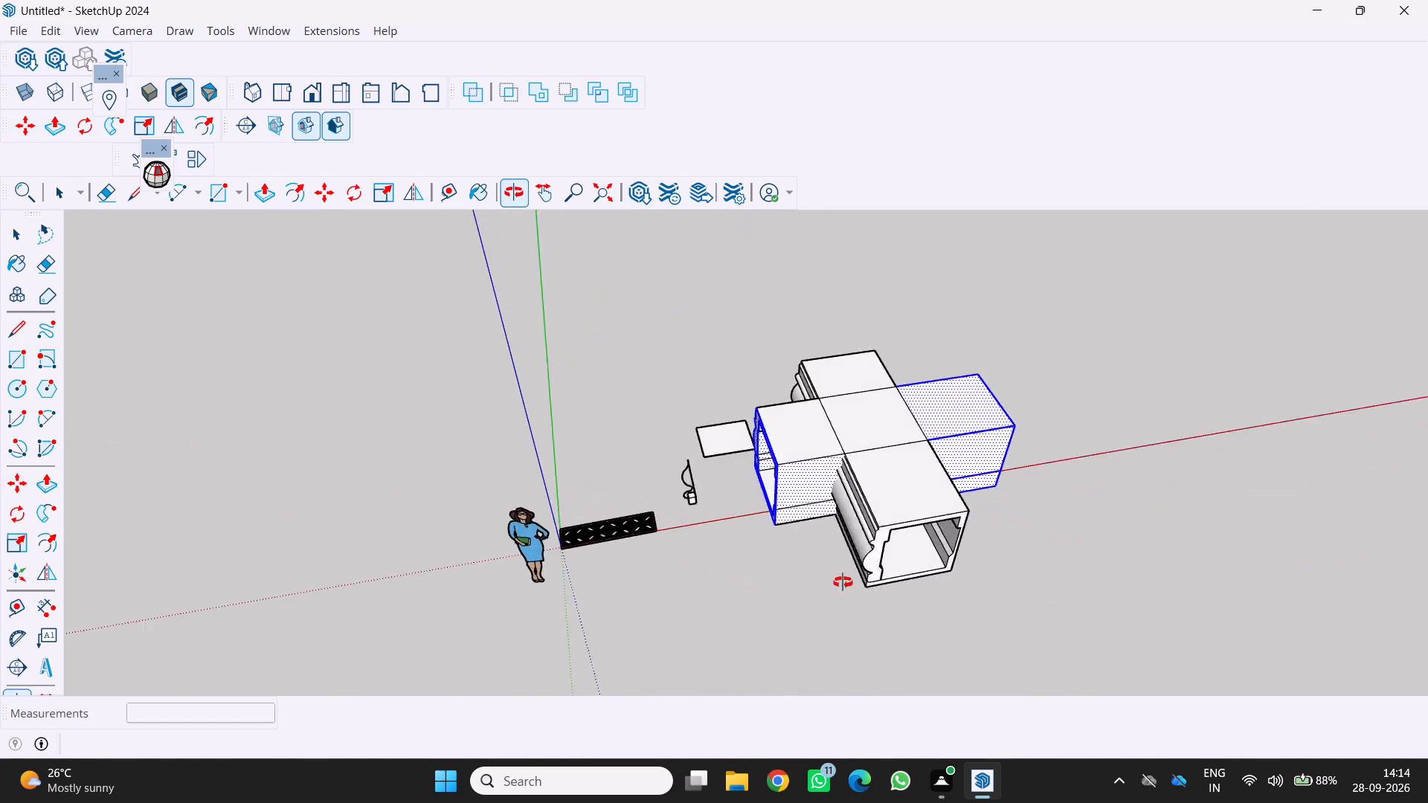
middle_click_drag(843, 582, 912, 582)
scroll(865, 506, "up", 5)
scroll(768, 547, "down", 4)
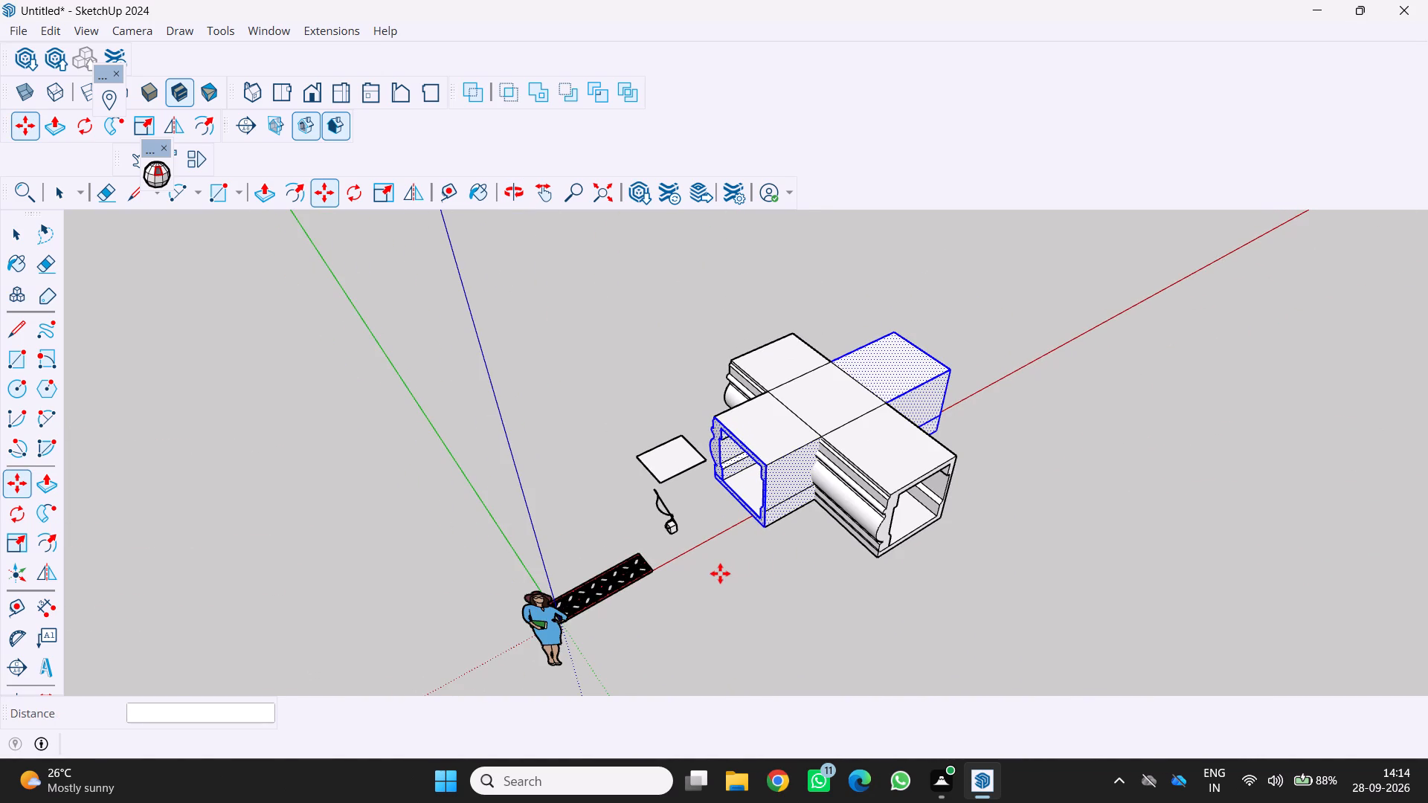
key("space")
key("space")
scroll(791, 503, "down", 1)
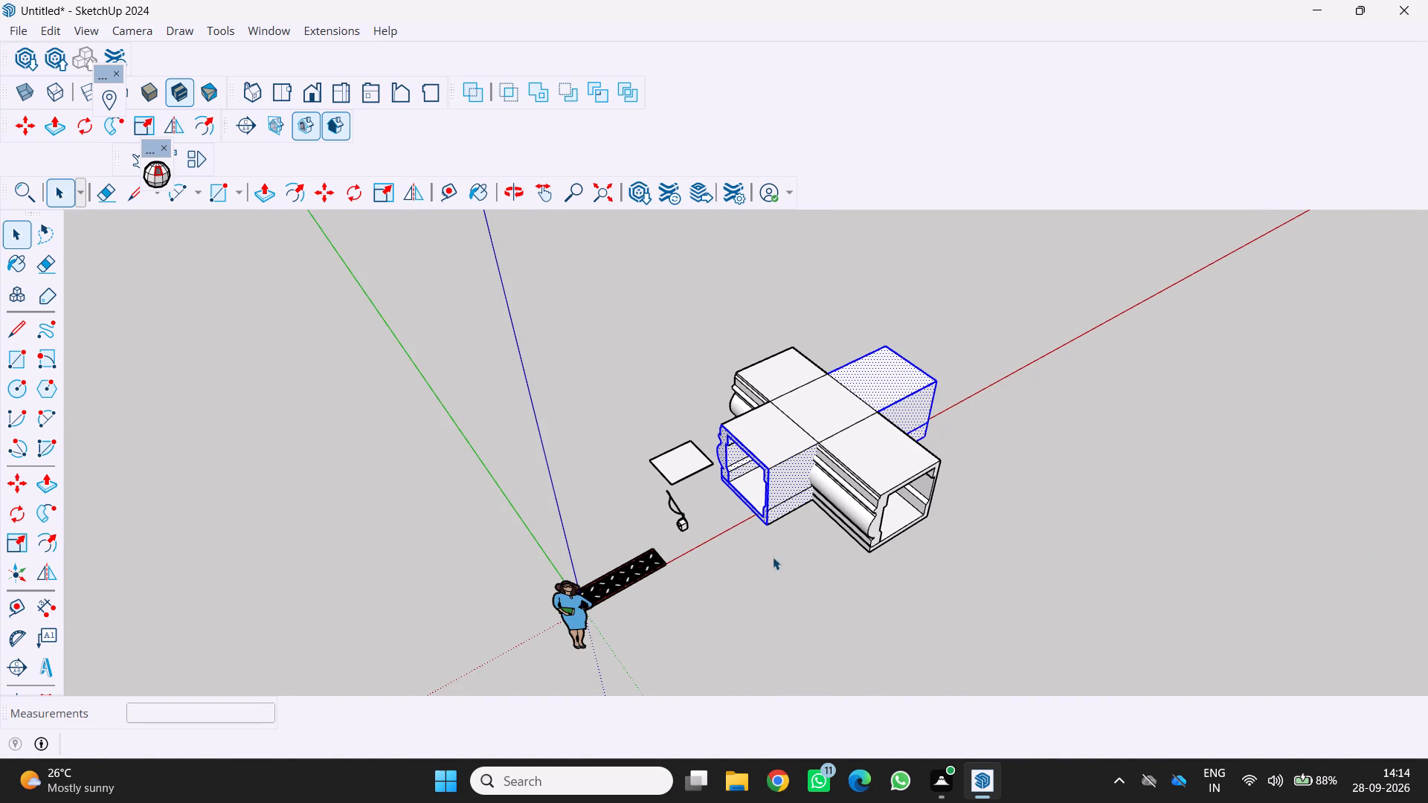
left_click(734, 611)
scroll(711, 631, "down", 4)
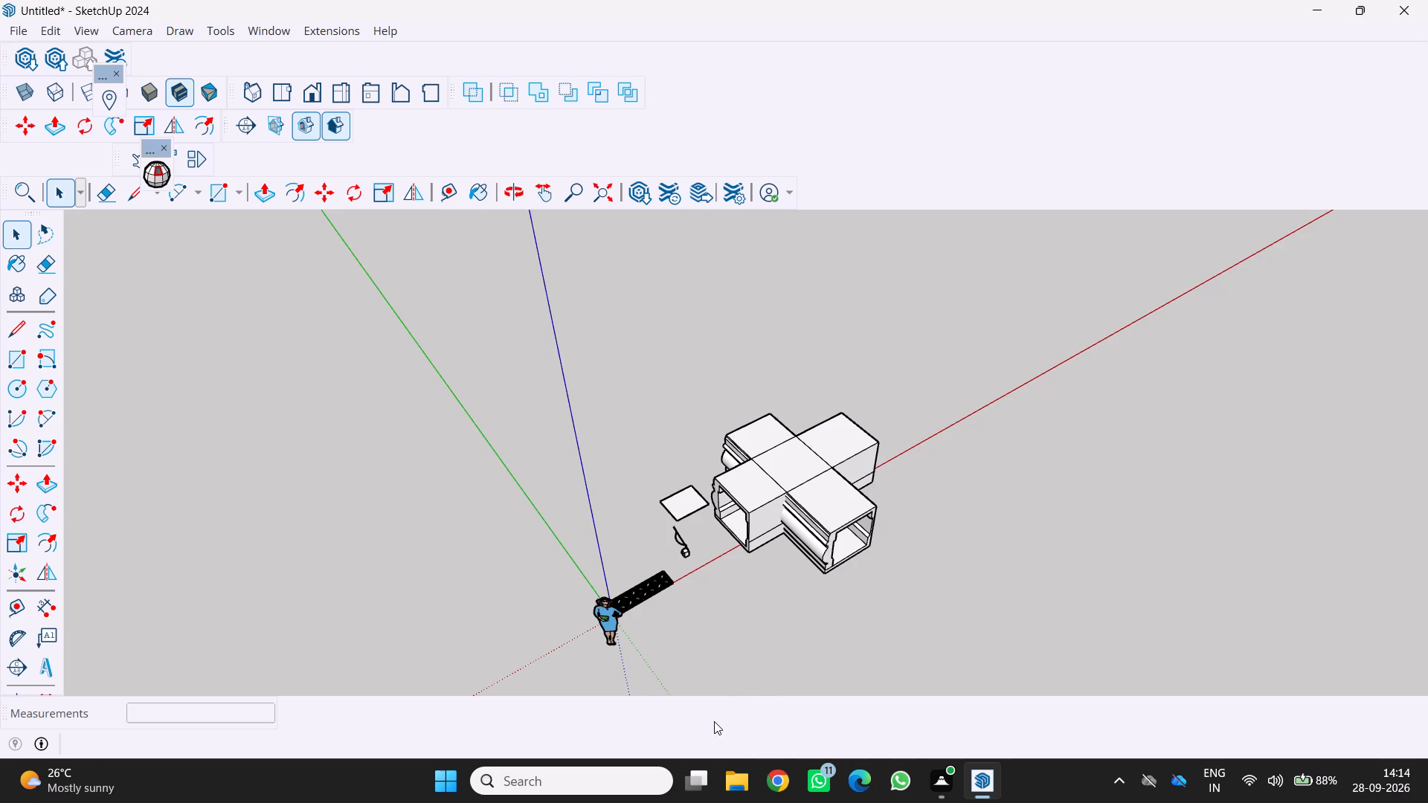
middle_click_drag(723, 556, 366, 496)
middle_click(368, 497)
scroll(561, 555, "up", 1)
middle_click_drag(631, 587, 664, 540)
scroll(664, 546, "up", 1)
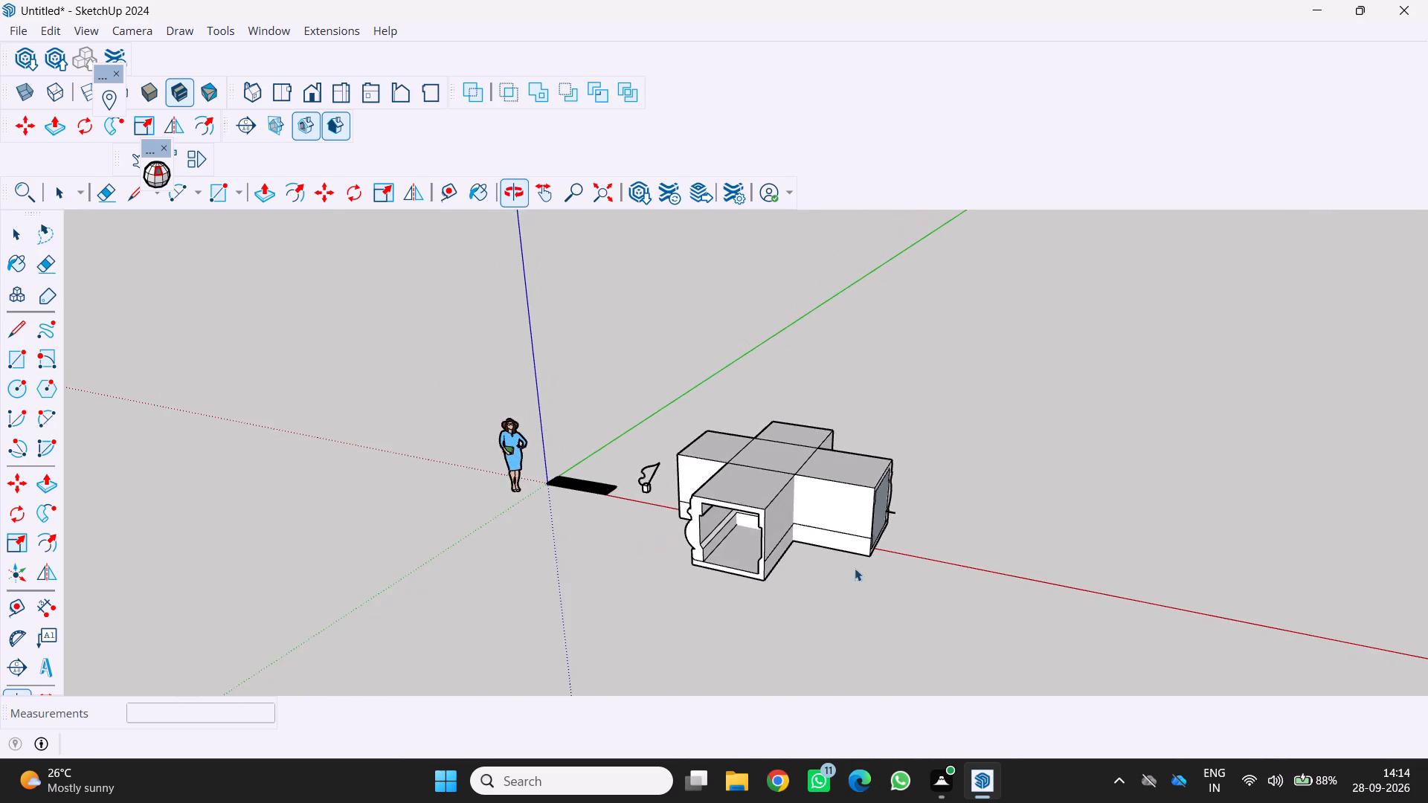
scroll(1096, 602, "up", 1)
middle_click_drag(818, 554, 503, 482)
scroll(553, 526, "up", 1)
scroll(671, 544, "up", 3)
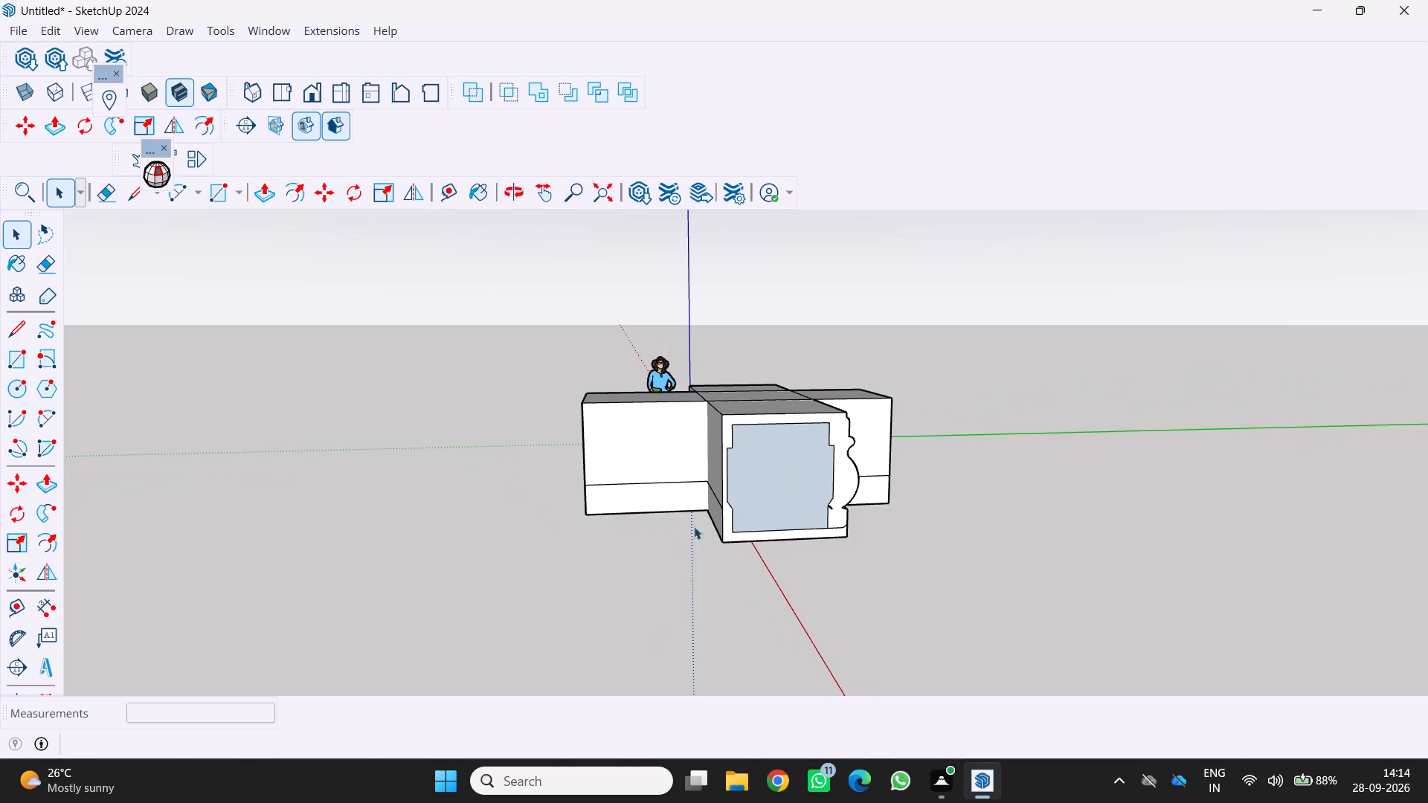
middle_click_drag(802, 525, 847, 555)
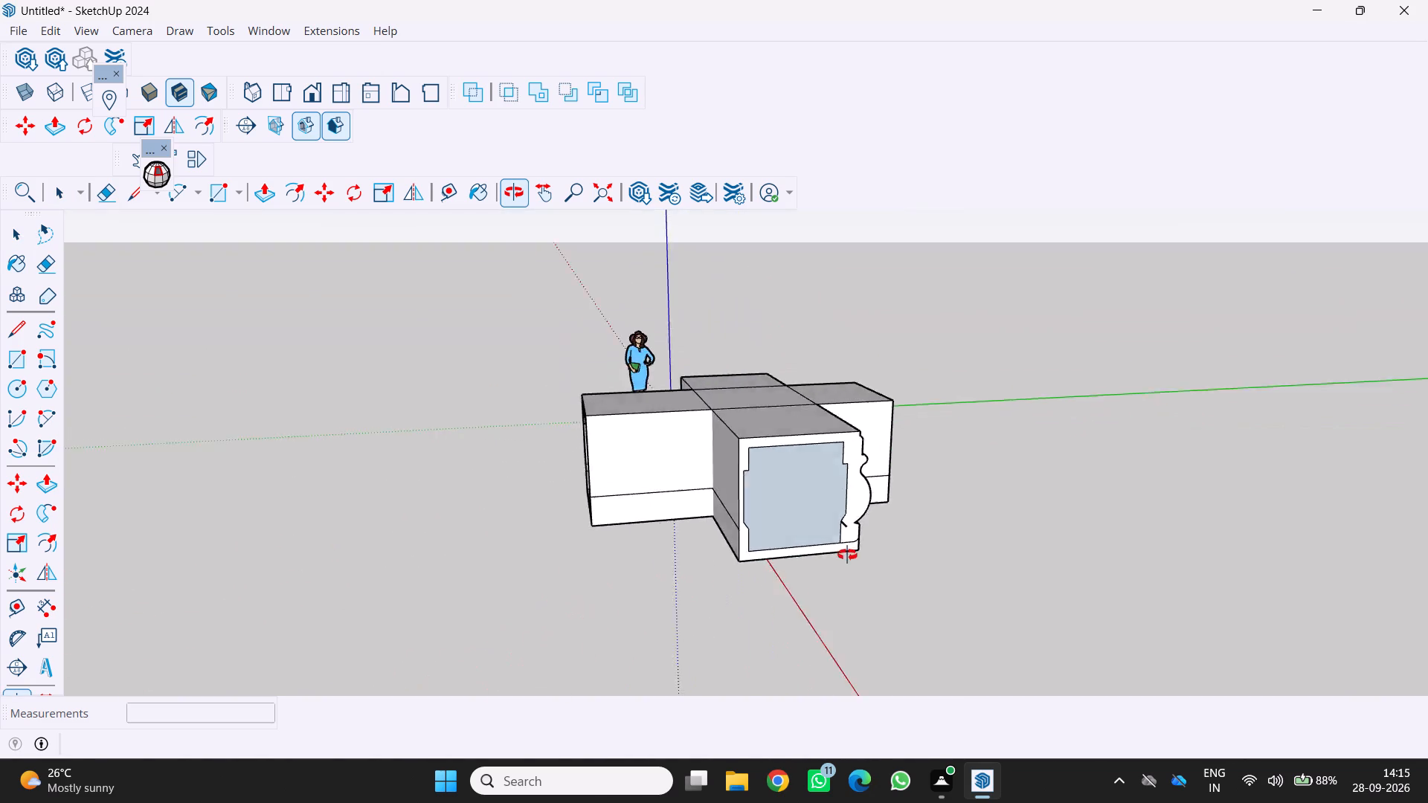
middle_click_drag(847, 555, 913, 581)
scroll(913, 580, "down", 4)
middle_click_drag(803, 604, 1312, 575)
scroll(814, 561, "up", 2)
middle_click_drag(860, 585, 741, 662)
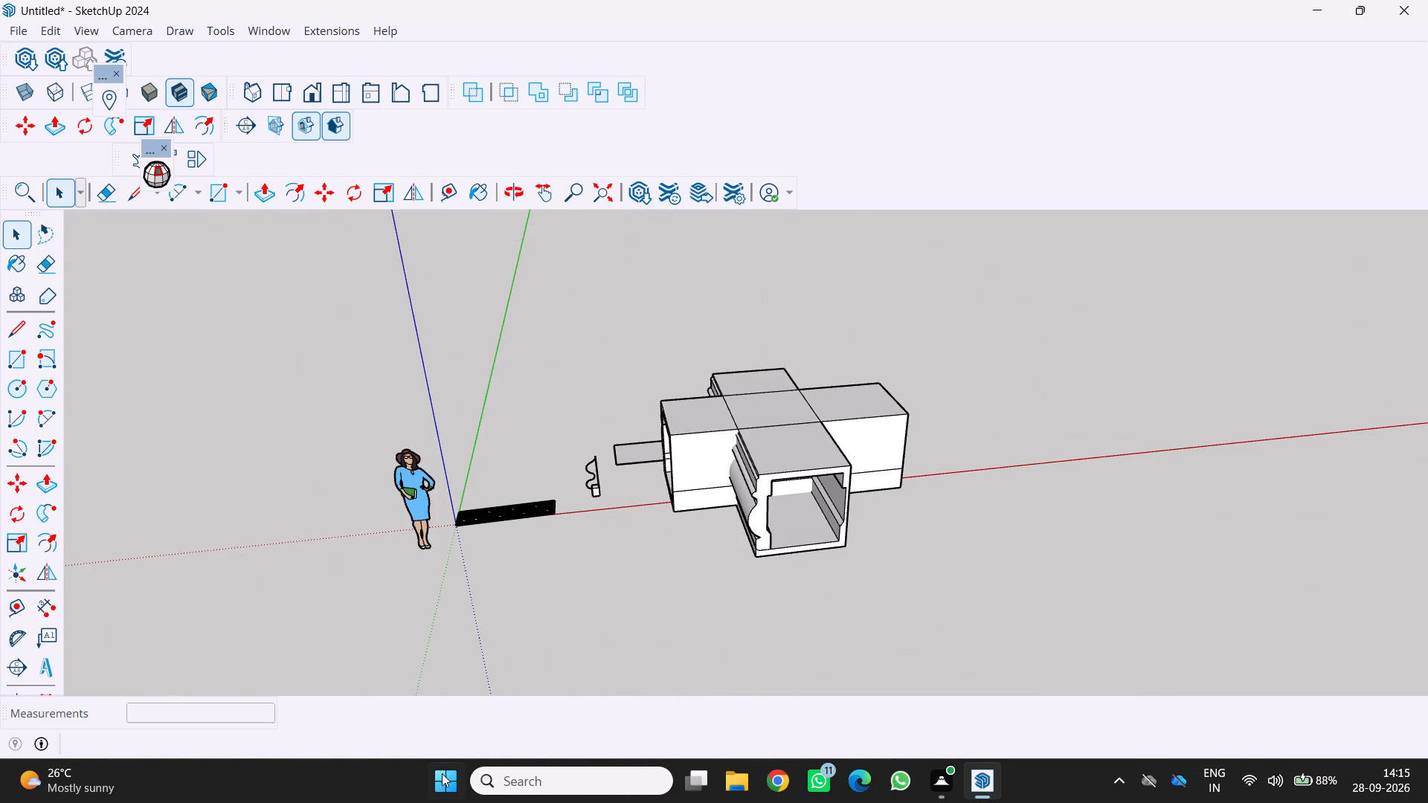
scroll(504, 709, "up", 1)
scroll(658, 503, "down", 1)
middle_click_drag(663, 505, 843, 502)
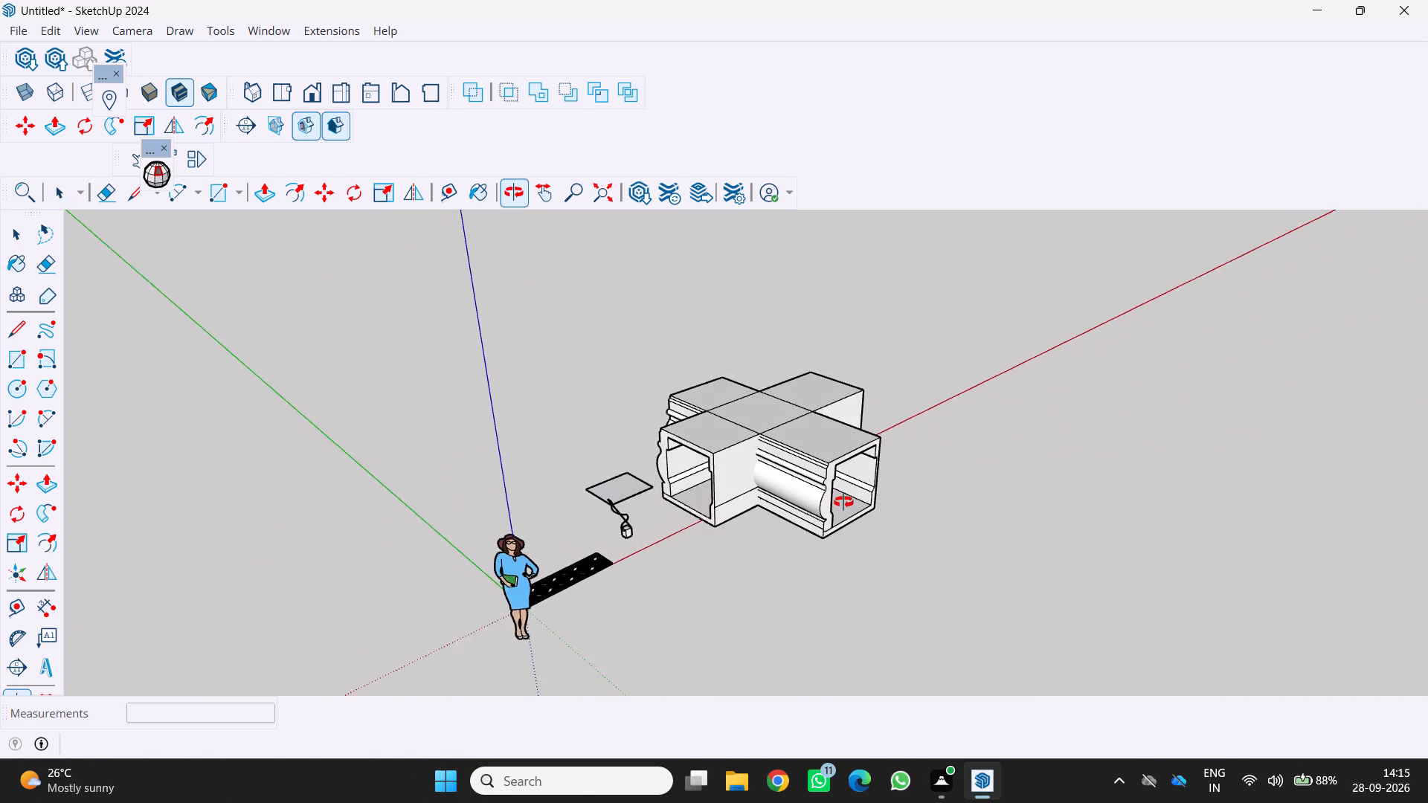
middle_click_drag(843, 502, 646, 564)
scroll(622, 451, "up", 2)
middle_click_drag(615, 448, 625, 457)
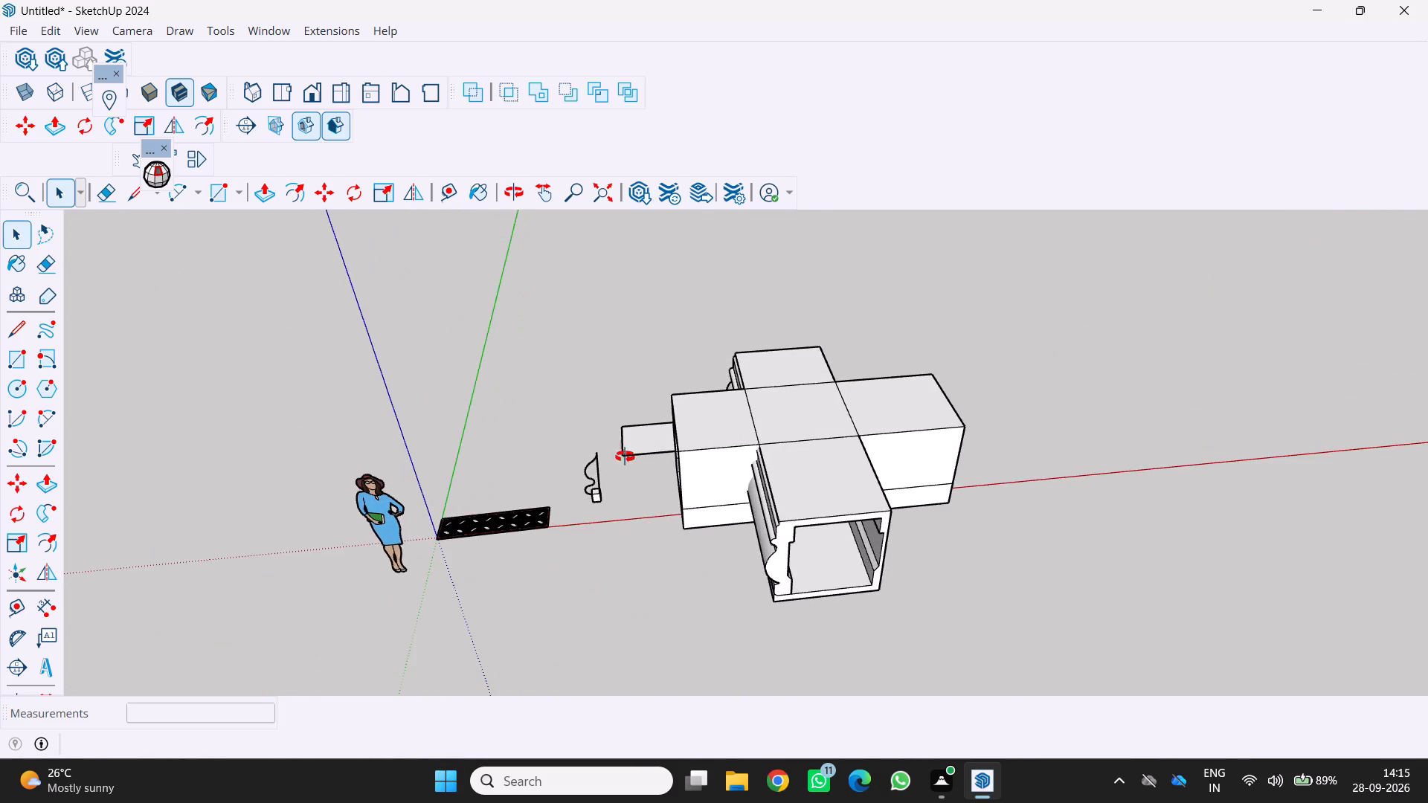
middle_click_drag(625, 457, 846, 509)
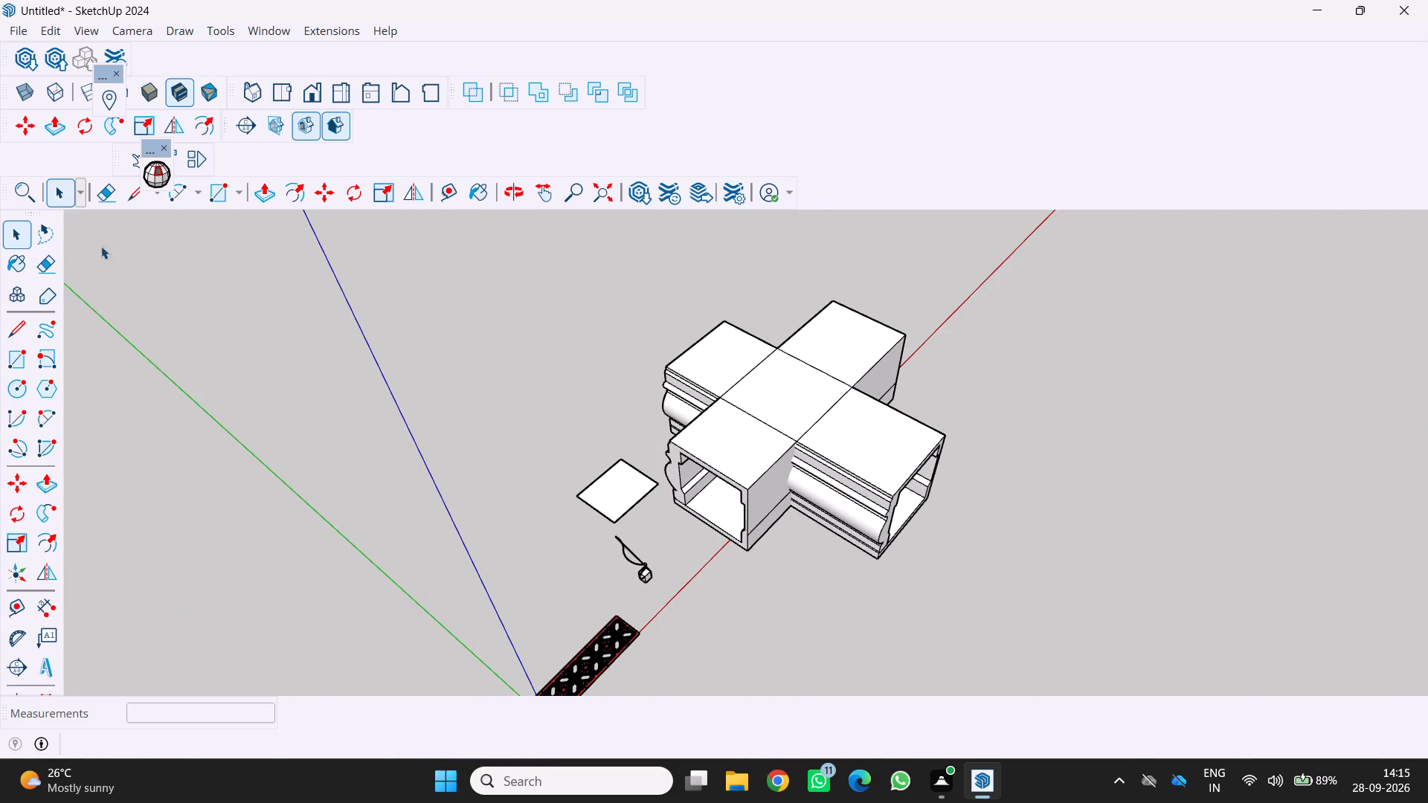
Erase all four edges of the flat rectangle lying between the lattice panel and the crossed mouldings.
left_click(106, 195)
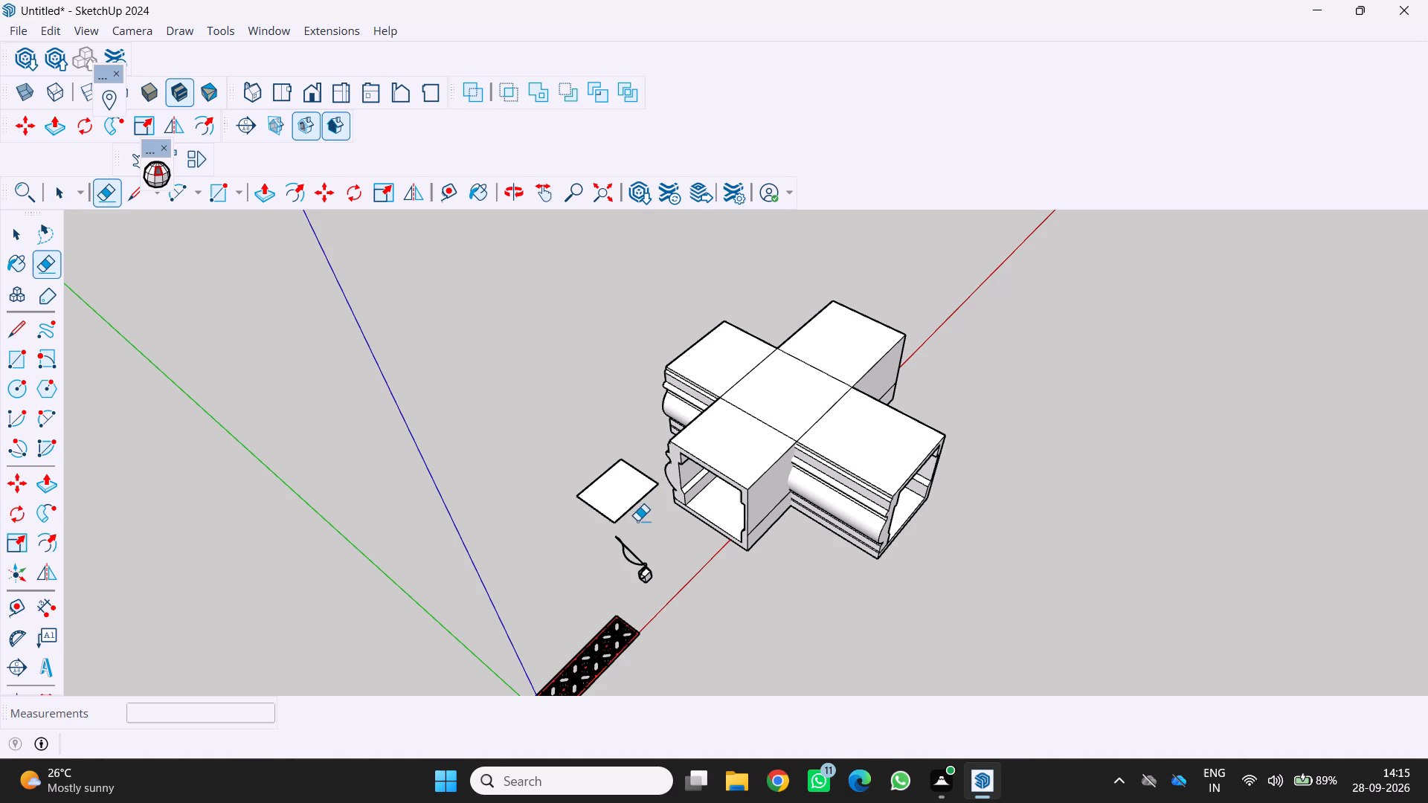
left_click(631, 513)
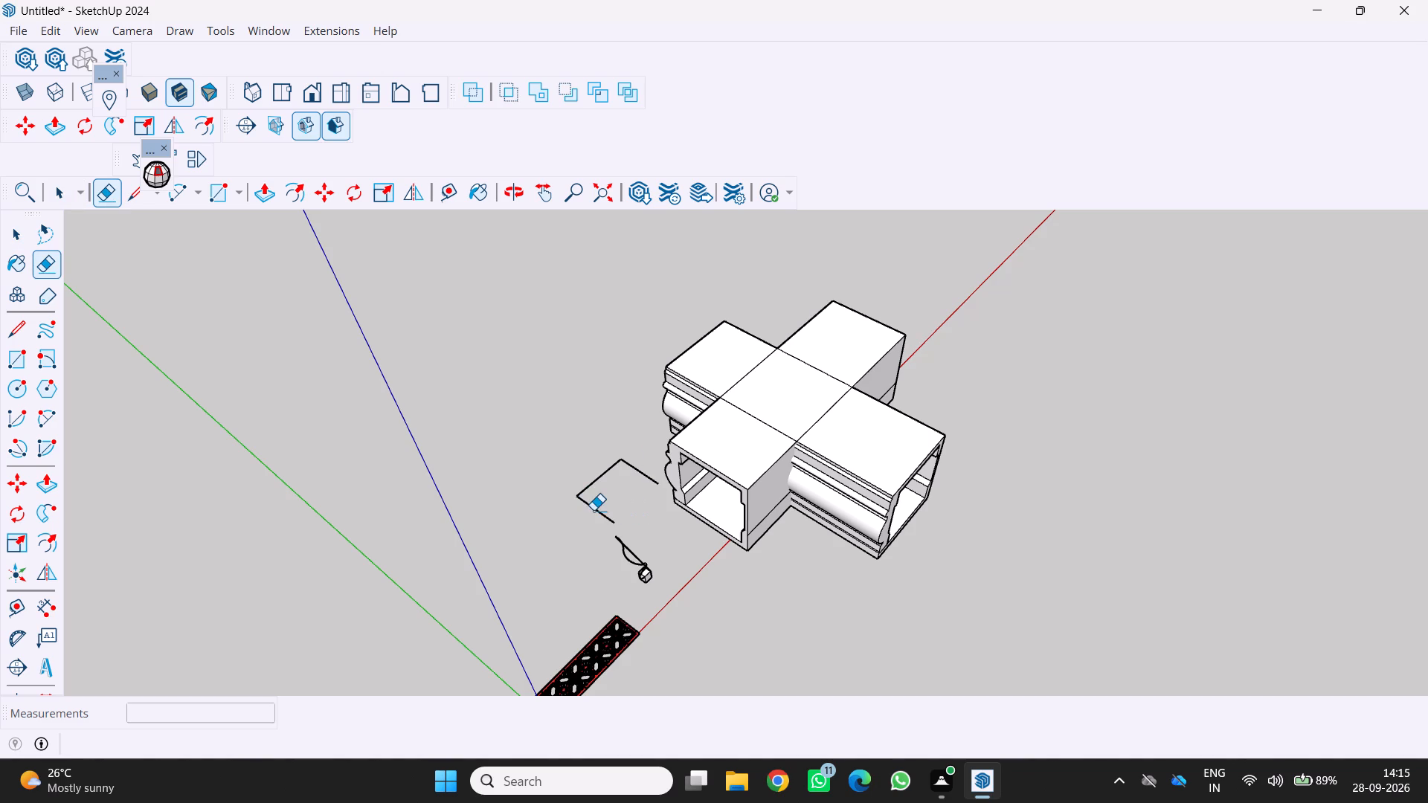
left_click(596, 513)
left_click(585, 488)
left_click(631, 466)
Erase the leftover moulding profile near the lattice panel, including its curves and the small base block's edges.
left_click_drag(637, 558, 633, 586)
left_click(655, 575)
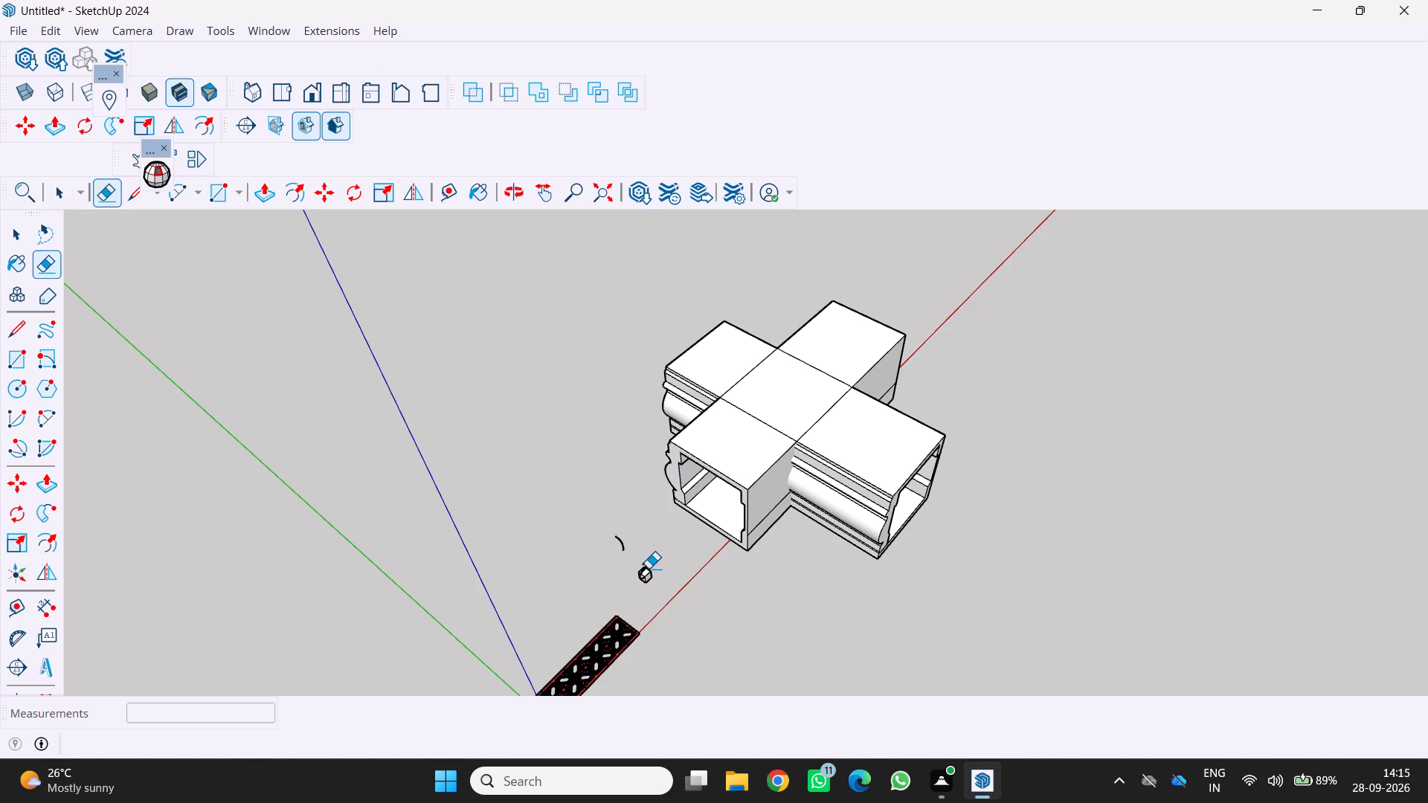
left_click(649, 568)
left_click(640, 581)
double_click(643, 581)
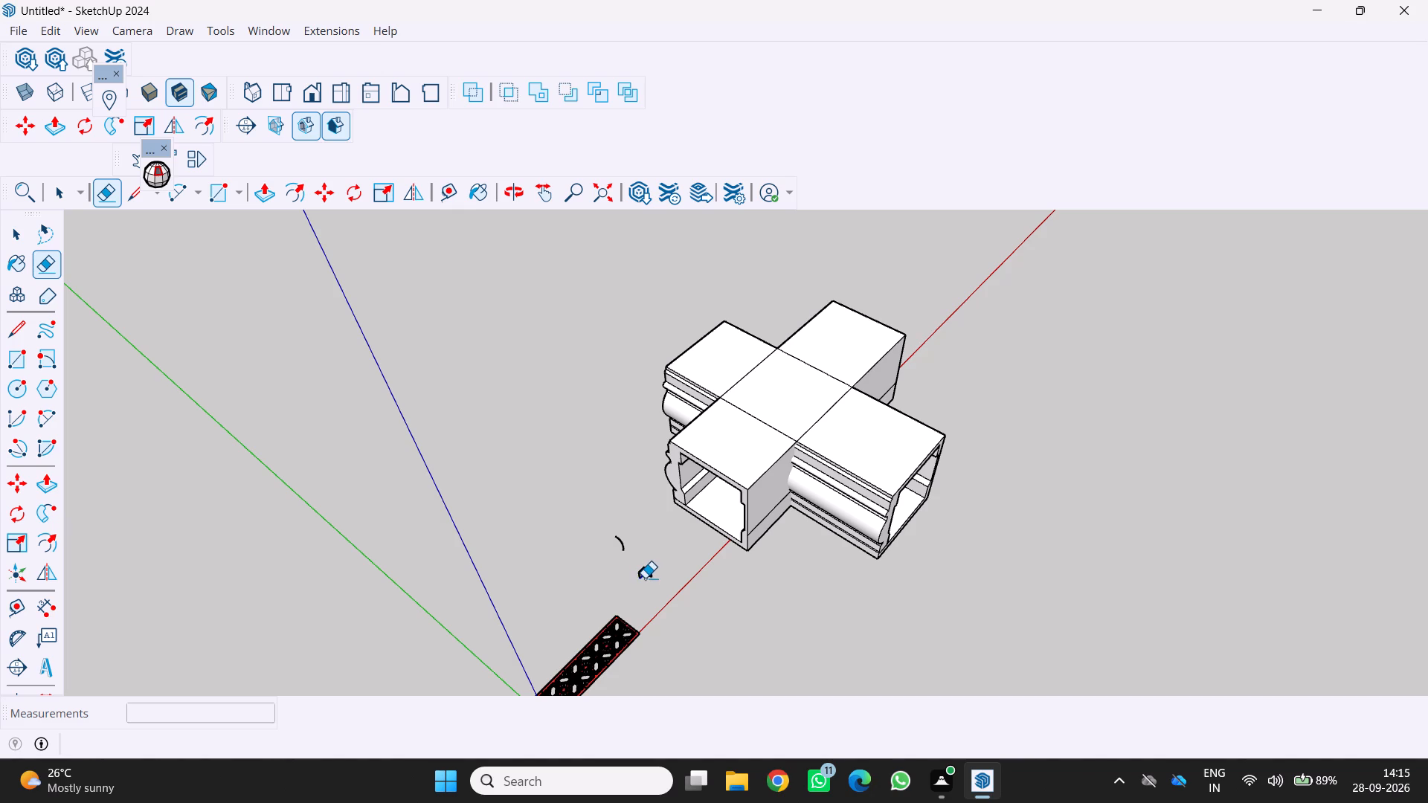
double_click(645, 577)
middle_click_drag(630, 610, 538, 513)
scroll(538, 513, "up", 1)
scroll(590, 563, "up", 9)
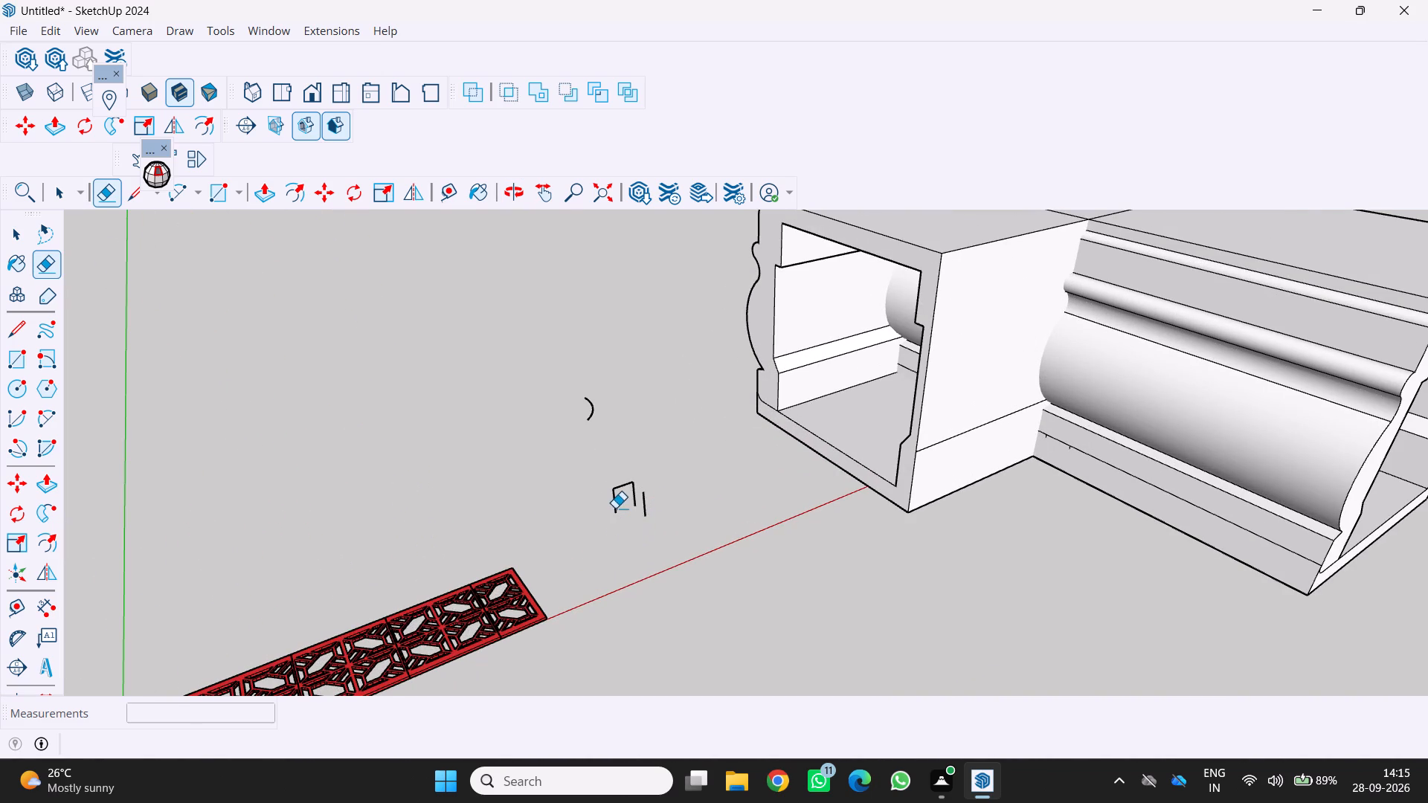
left_click(644, 497)
left_click(620, 486)
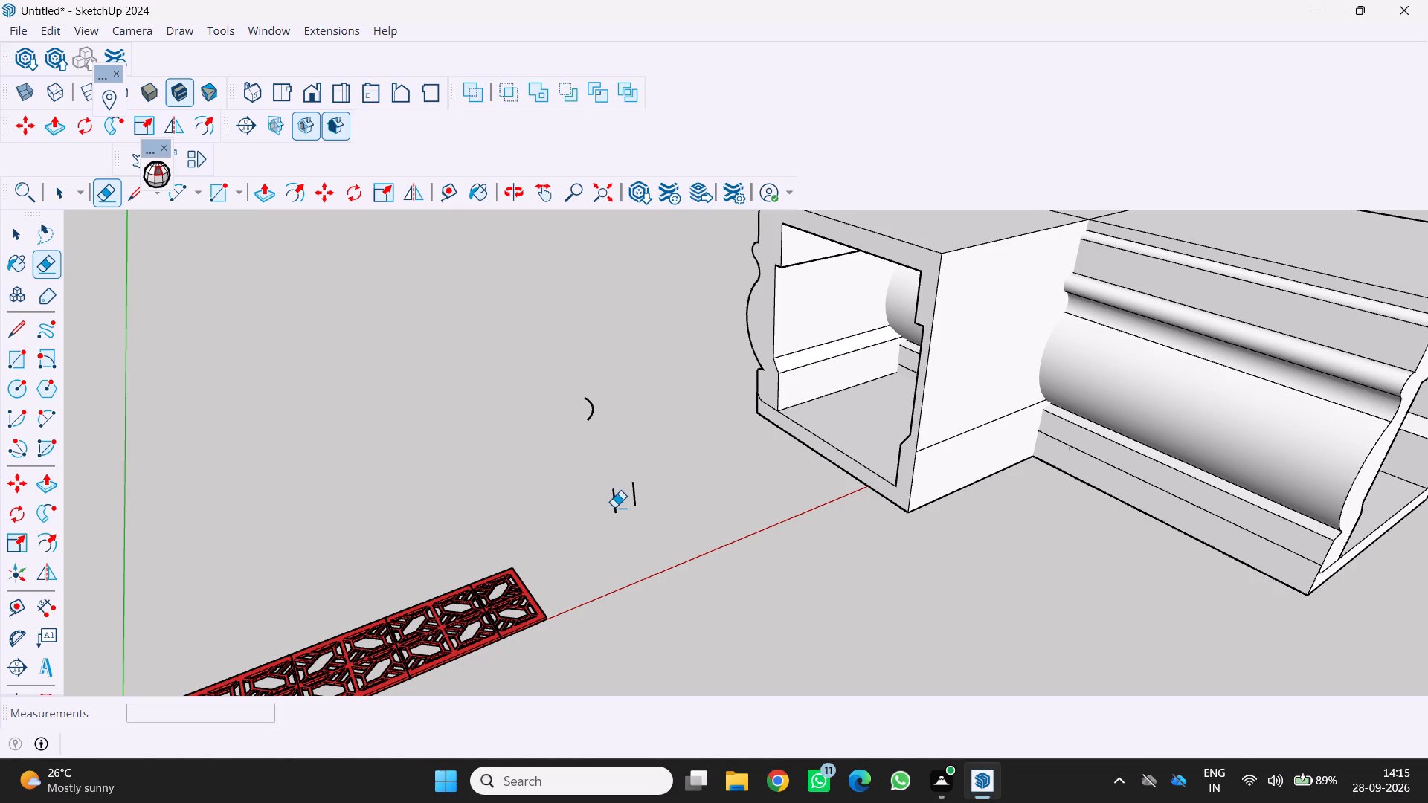
left_click(614, 507)
left_click(636, 491)
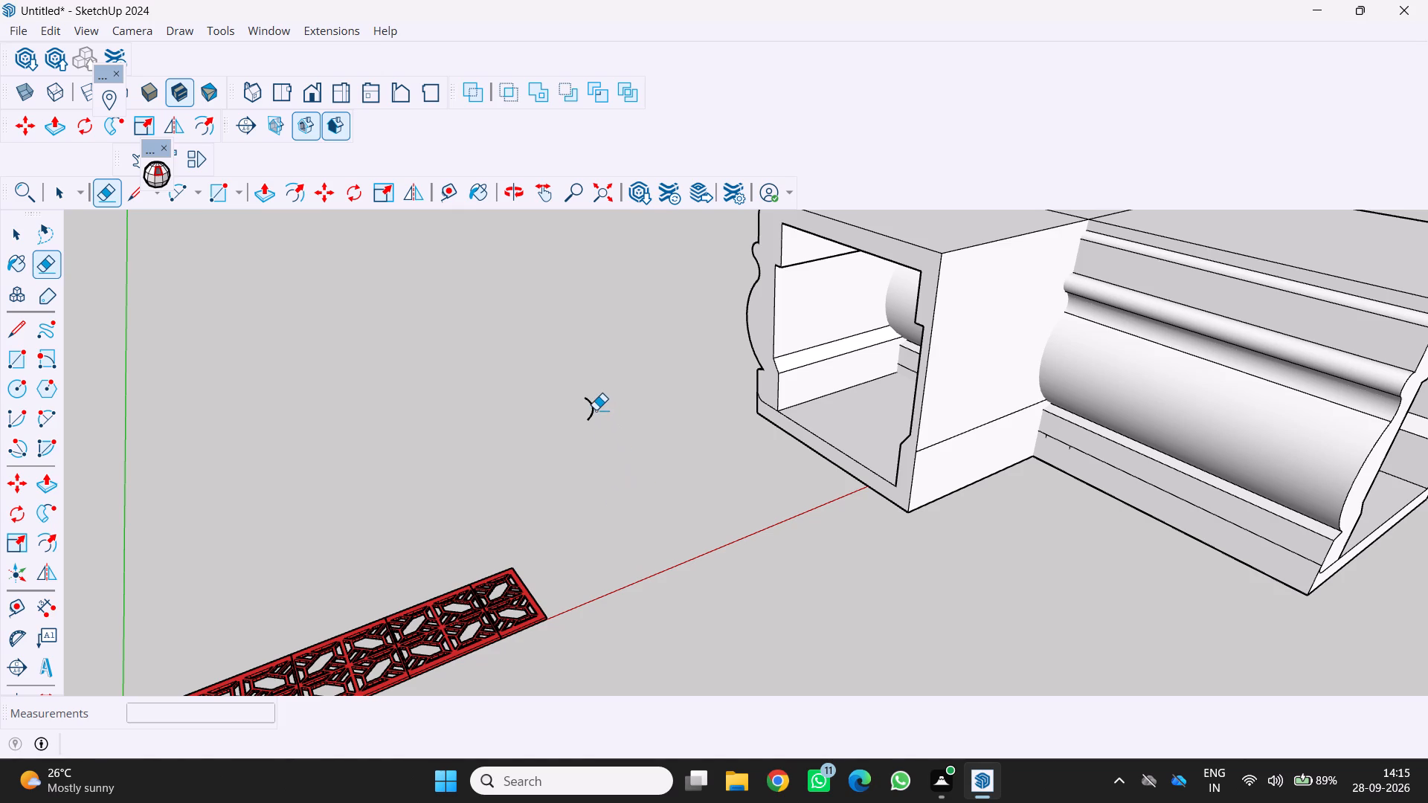
left_click(593, 407)
Inspect the area beside the lattice panel for stray edges and review the crossed mouldings from the front.
scroll(582, 517, "up", 3)
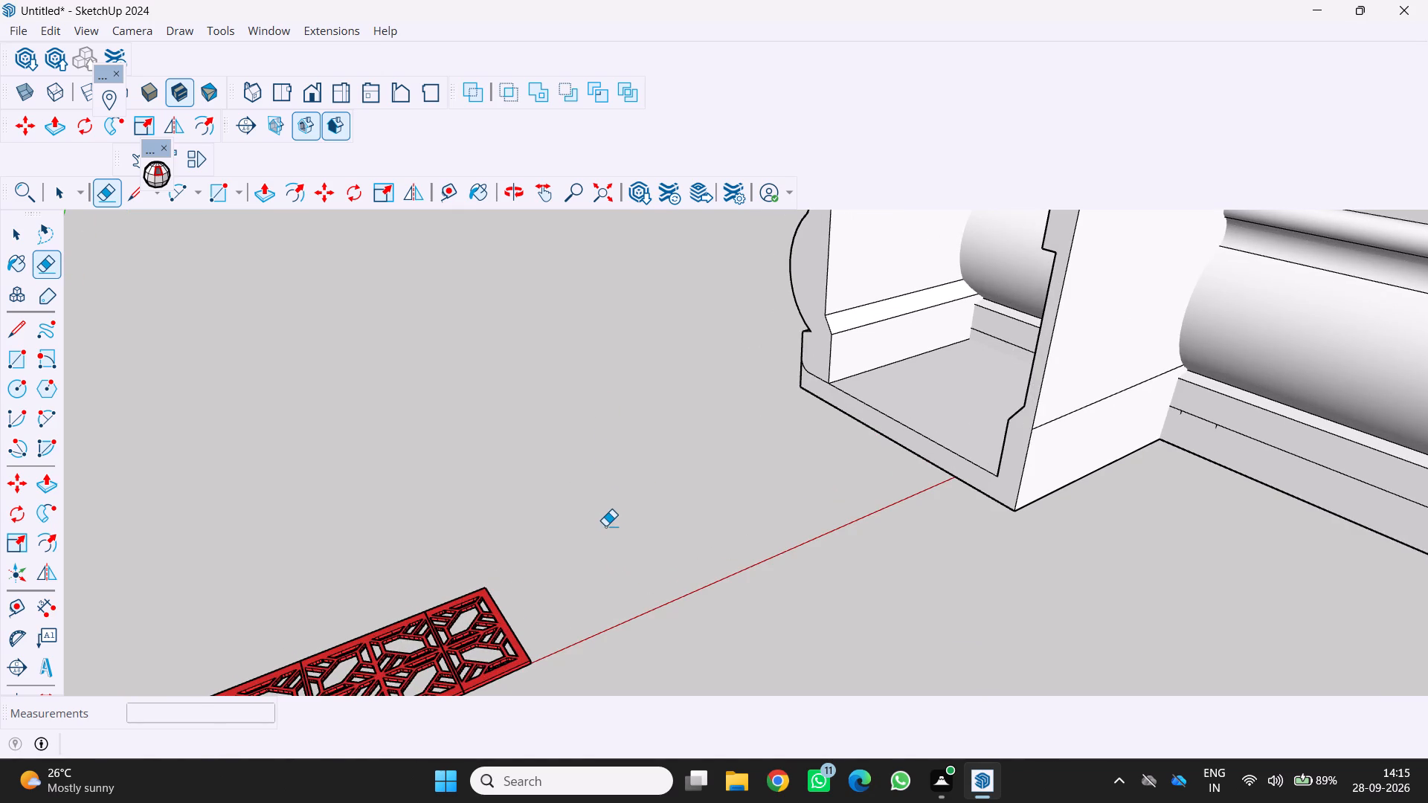
scroll(602, 532, "up", 3)
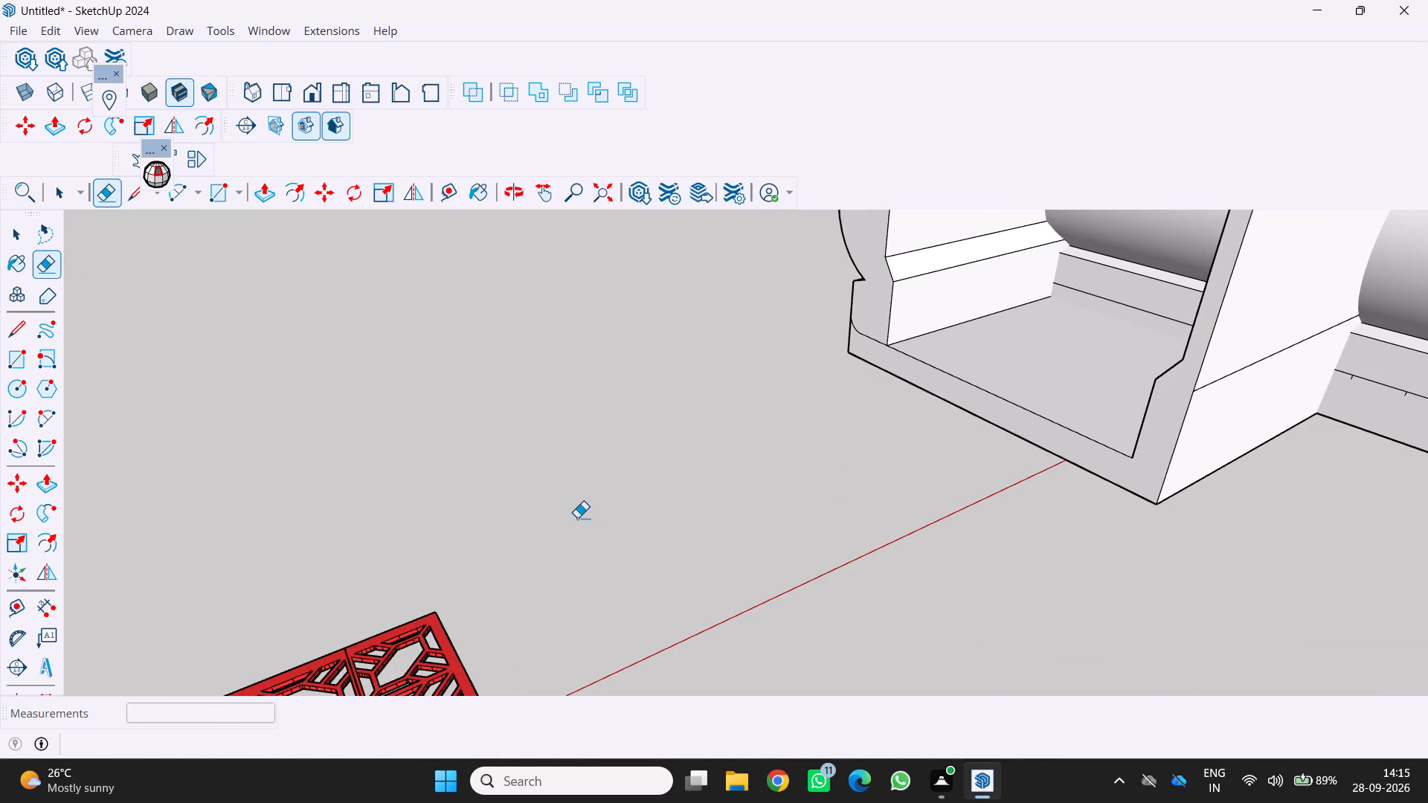
scroll(588, 525, "down", 10)
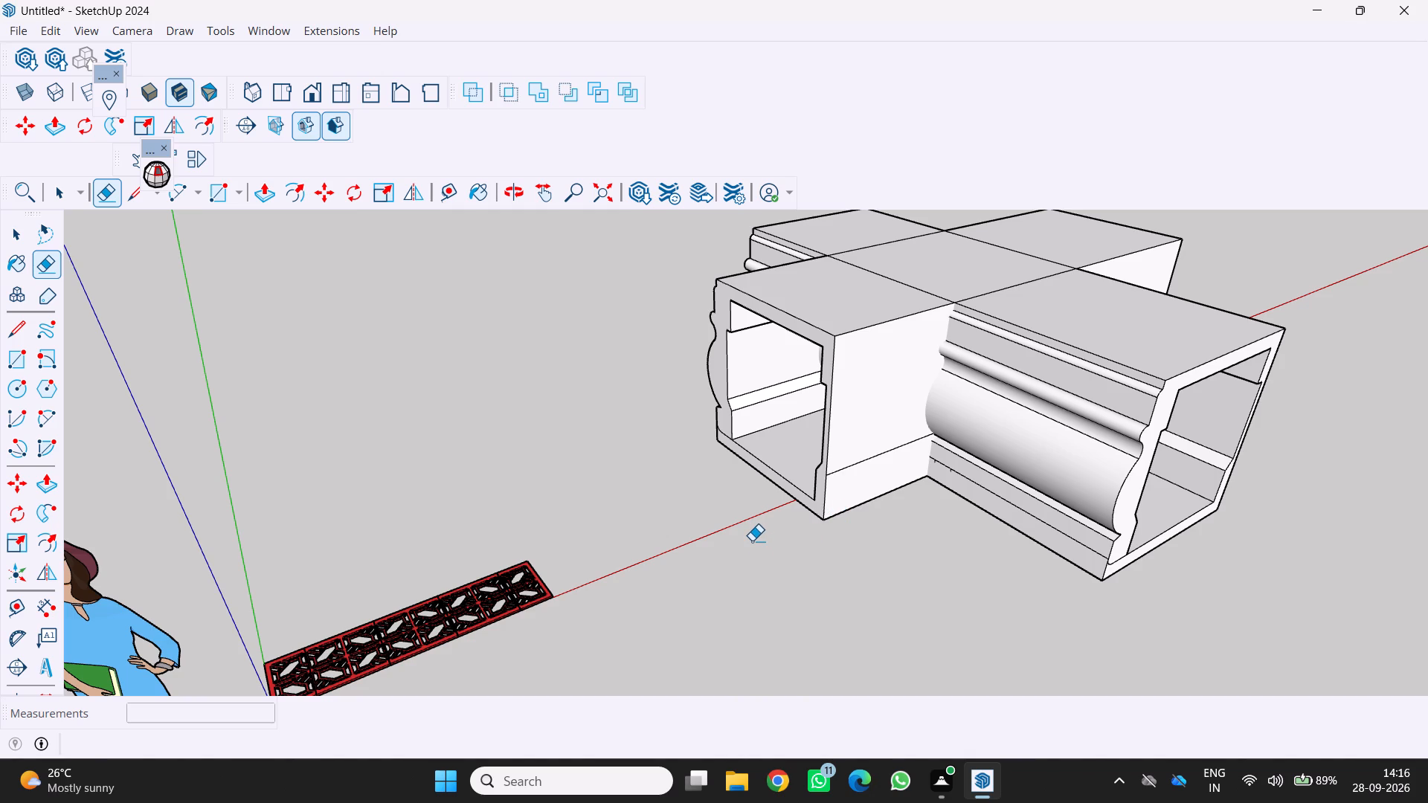
scroll(739, 523, "down", 6)
middle_click_drag(775, 540, 783, 545)
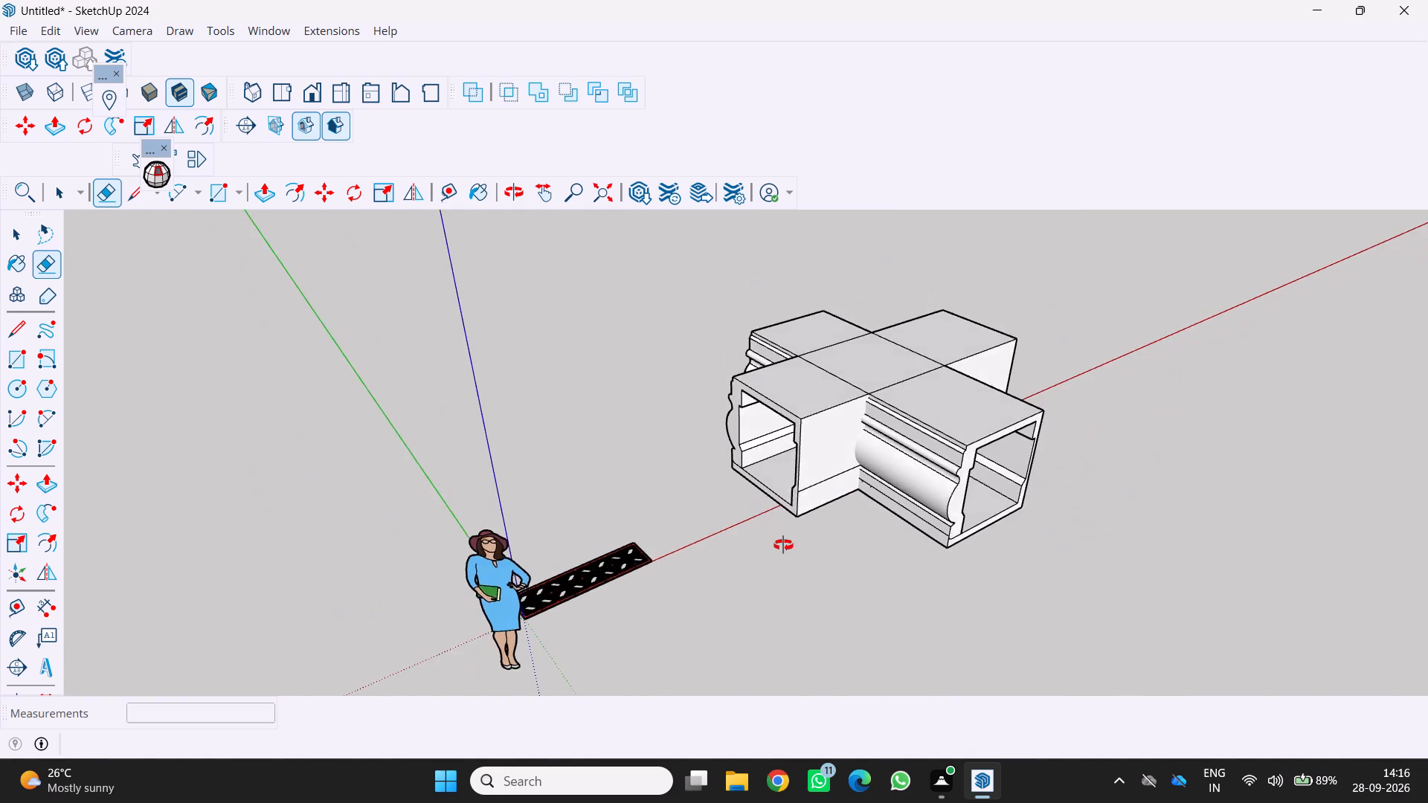
middle_click_drag(783, 545, 591, 465)
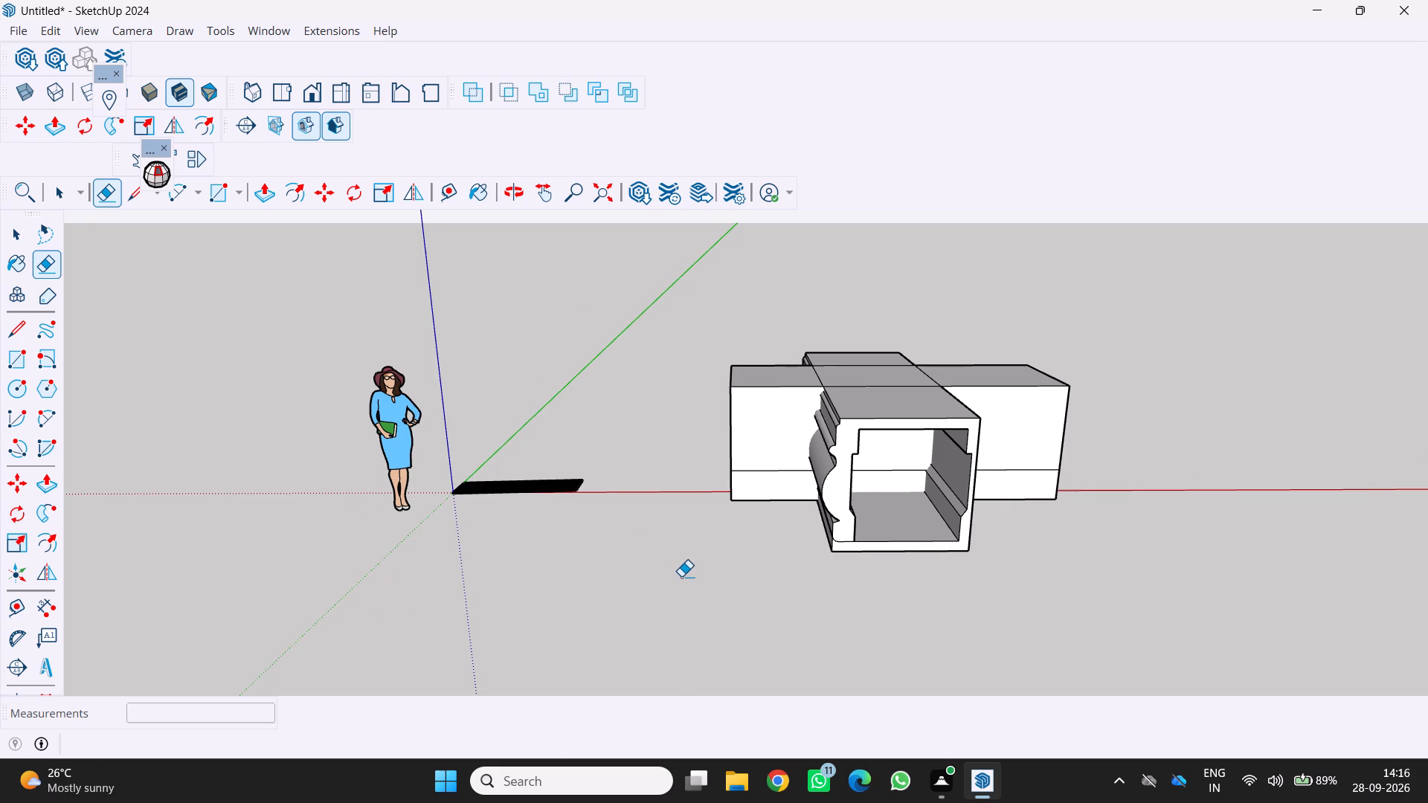
key("space")
key("space")
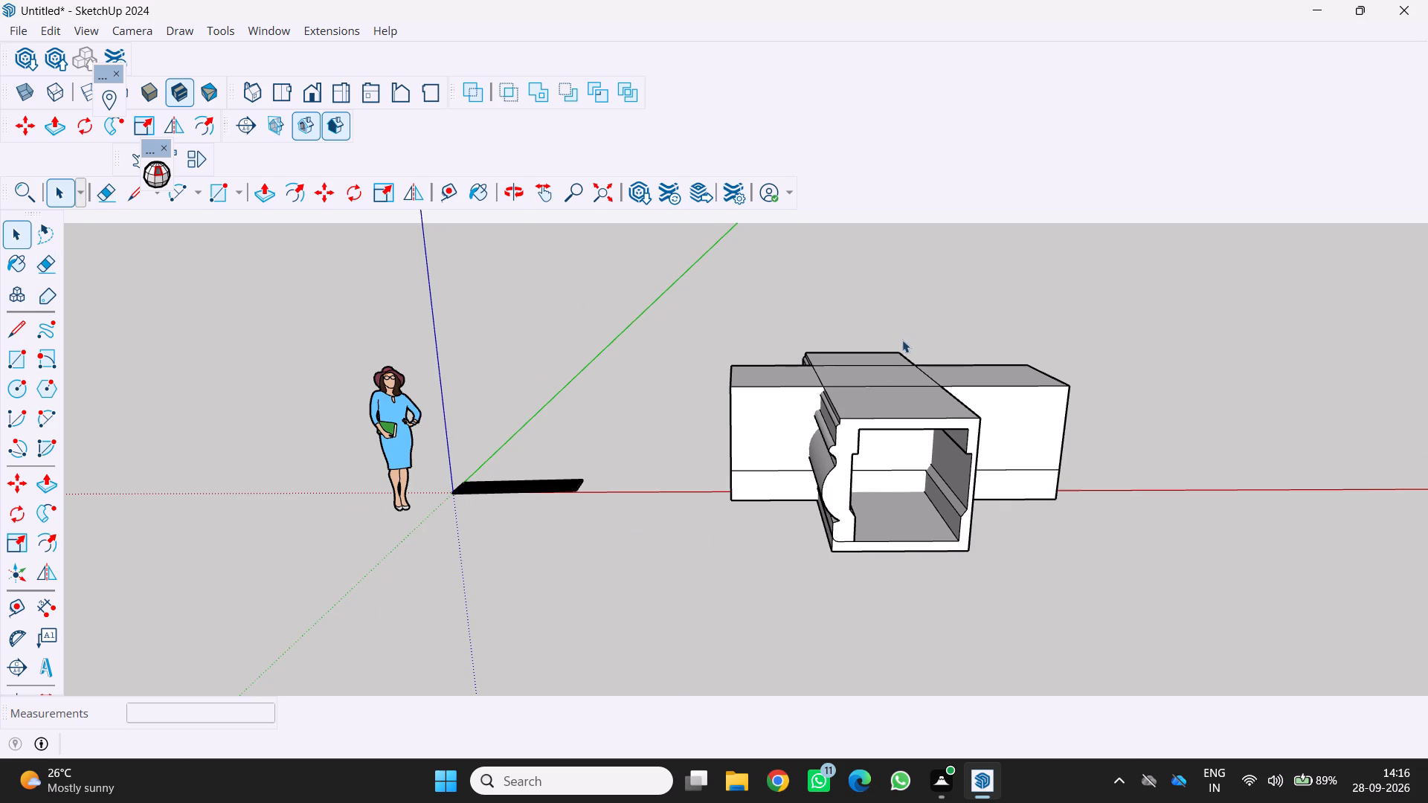
Move the crossed mouldings back about 6' 1" to the red axis and about 1' toward the lattice panel.
middle_click_drag(878, 353, 862, 465)
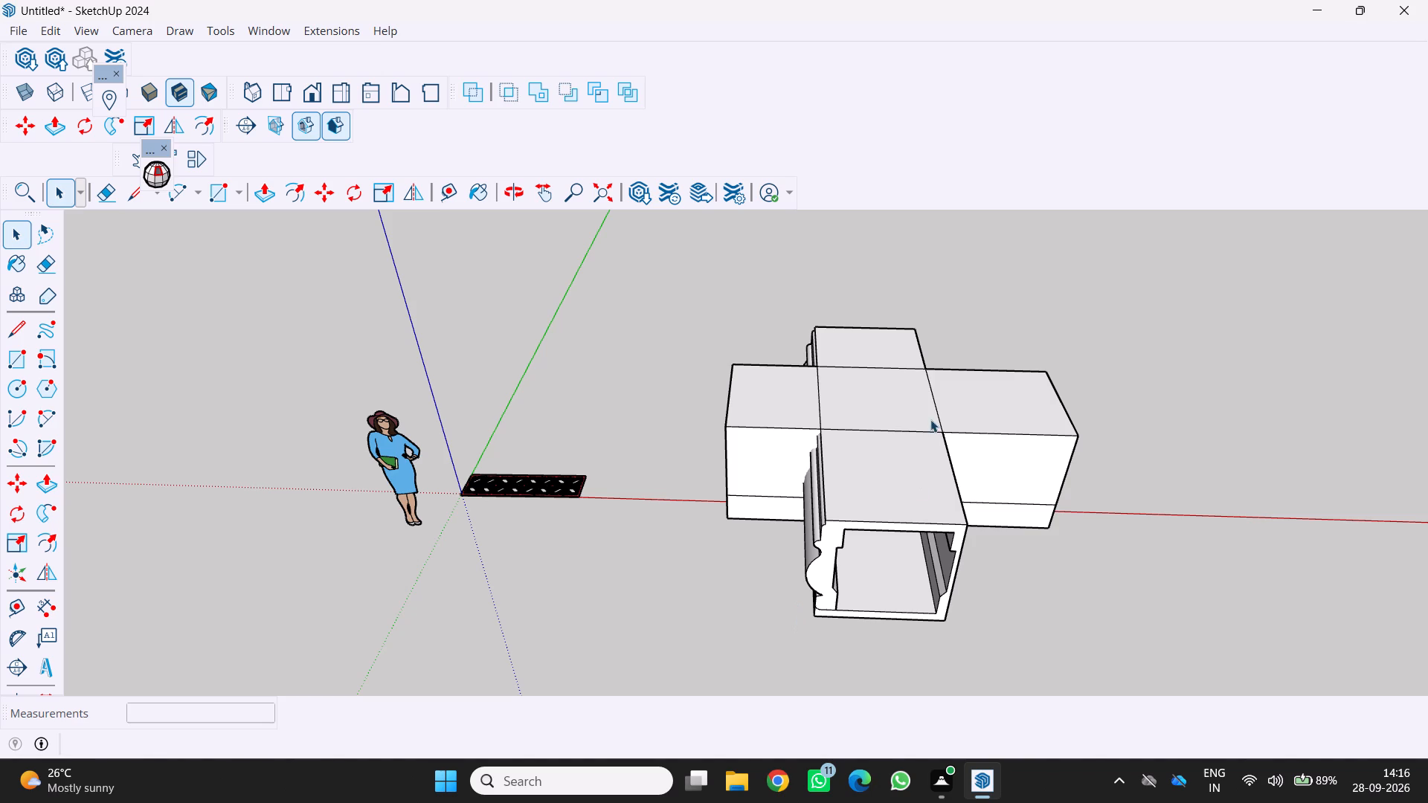
triple_click(878, 434)
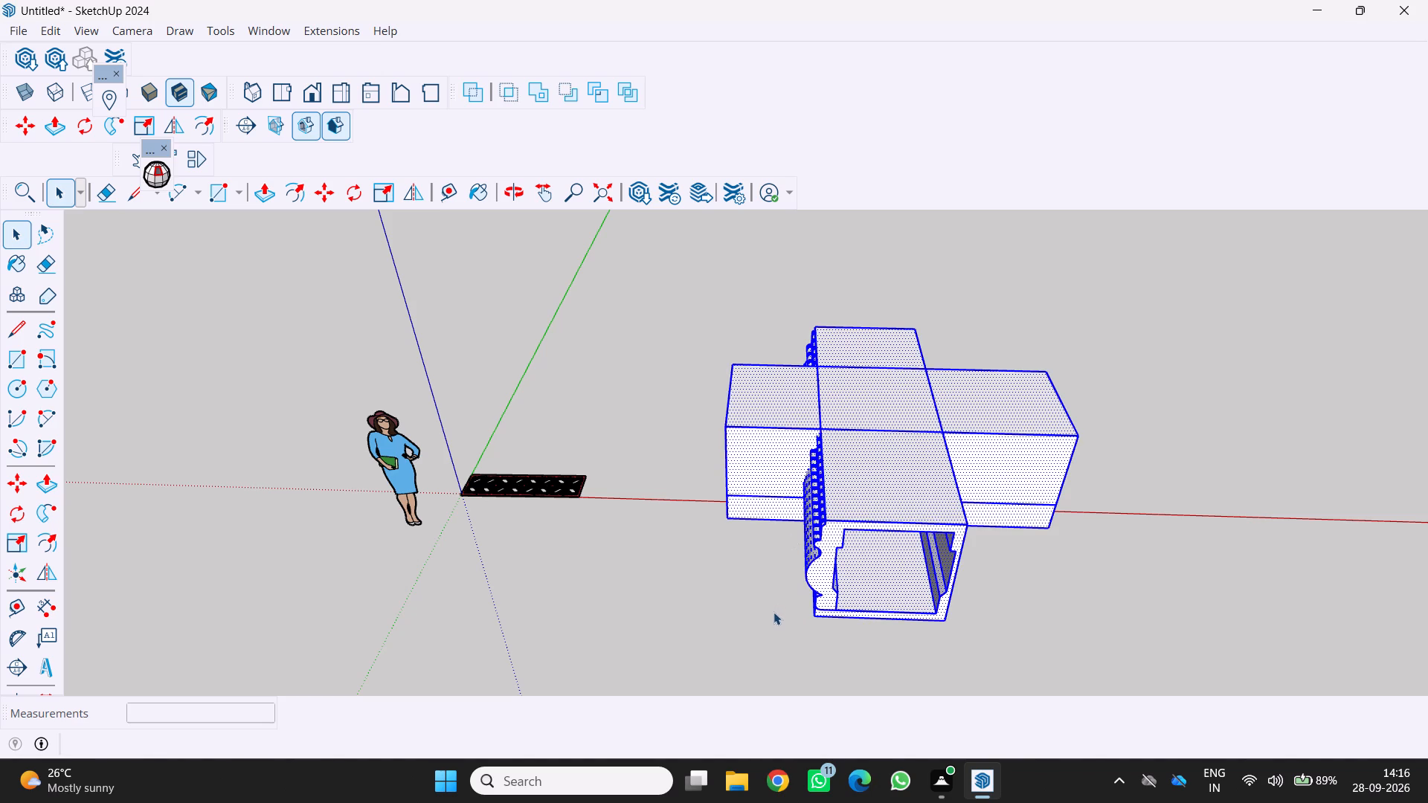
key("m")
left_click_drag(808, 619, 818, 588)
left_click(797, 509)
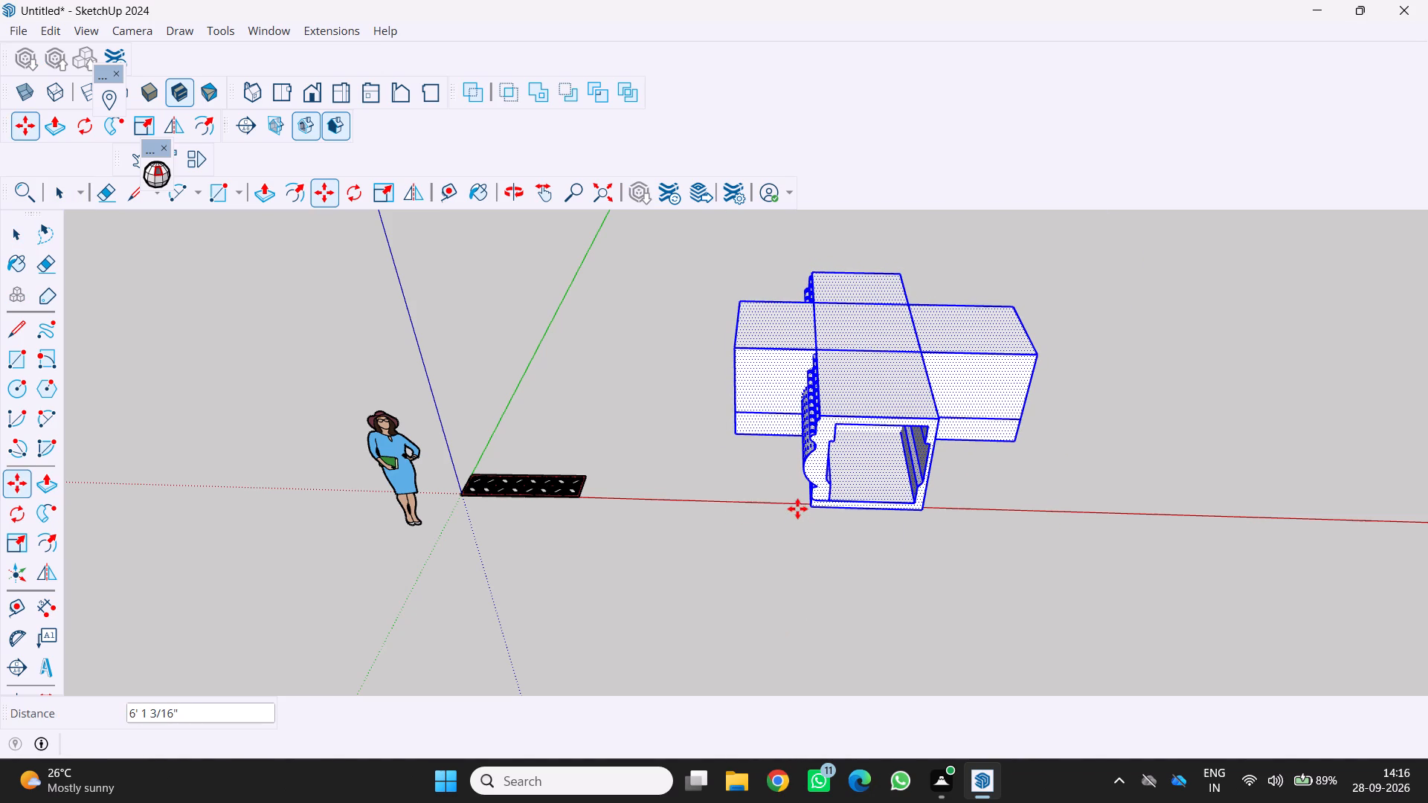
left_click_drag(826, 660, 832, 657)
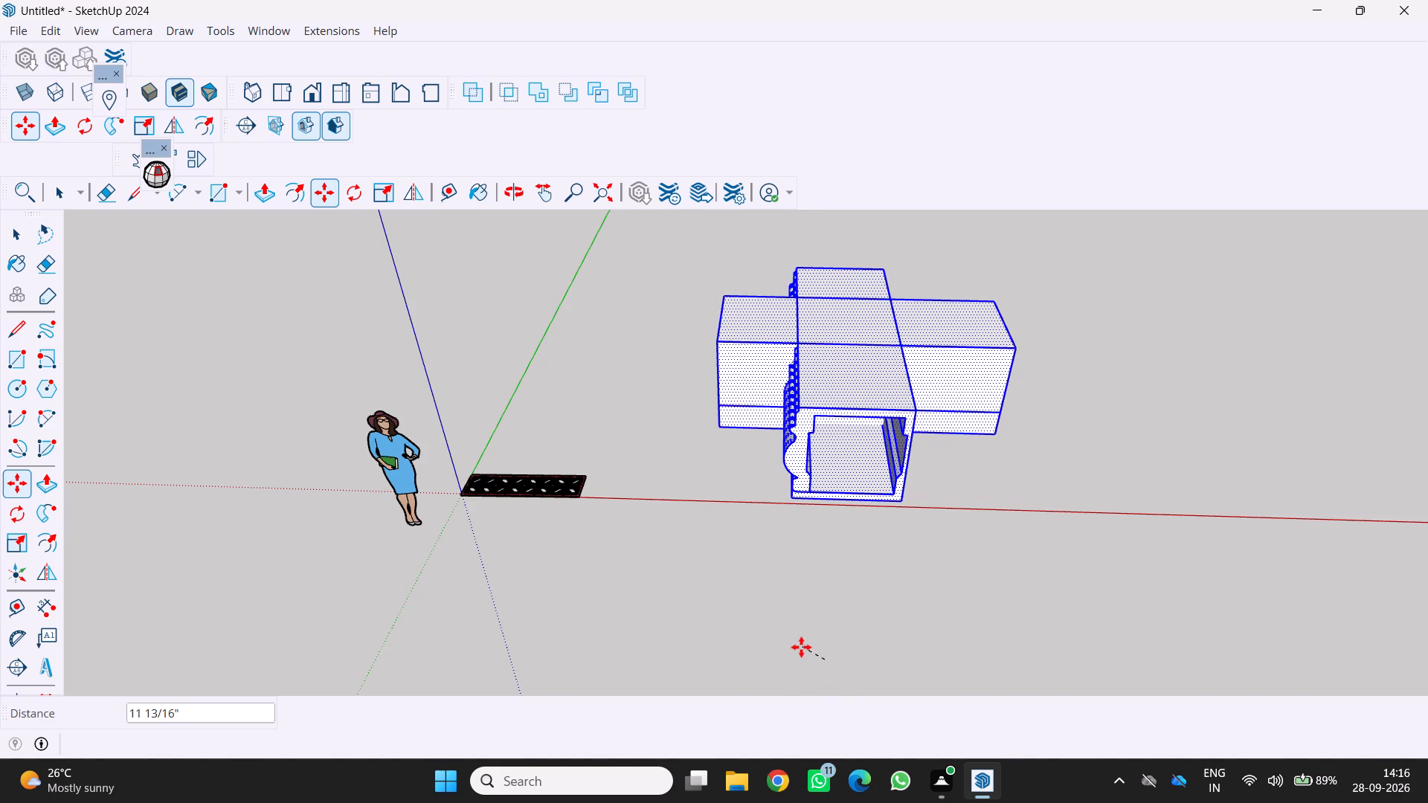
left_click(801, 647)
key("space")
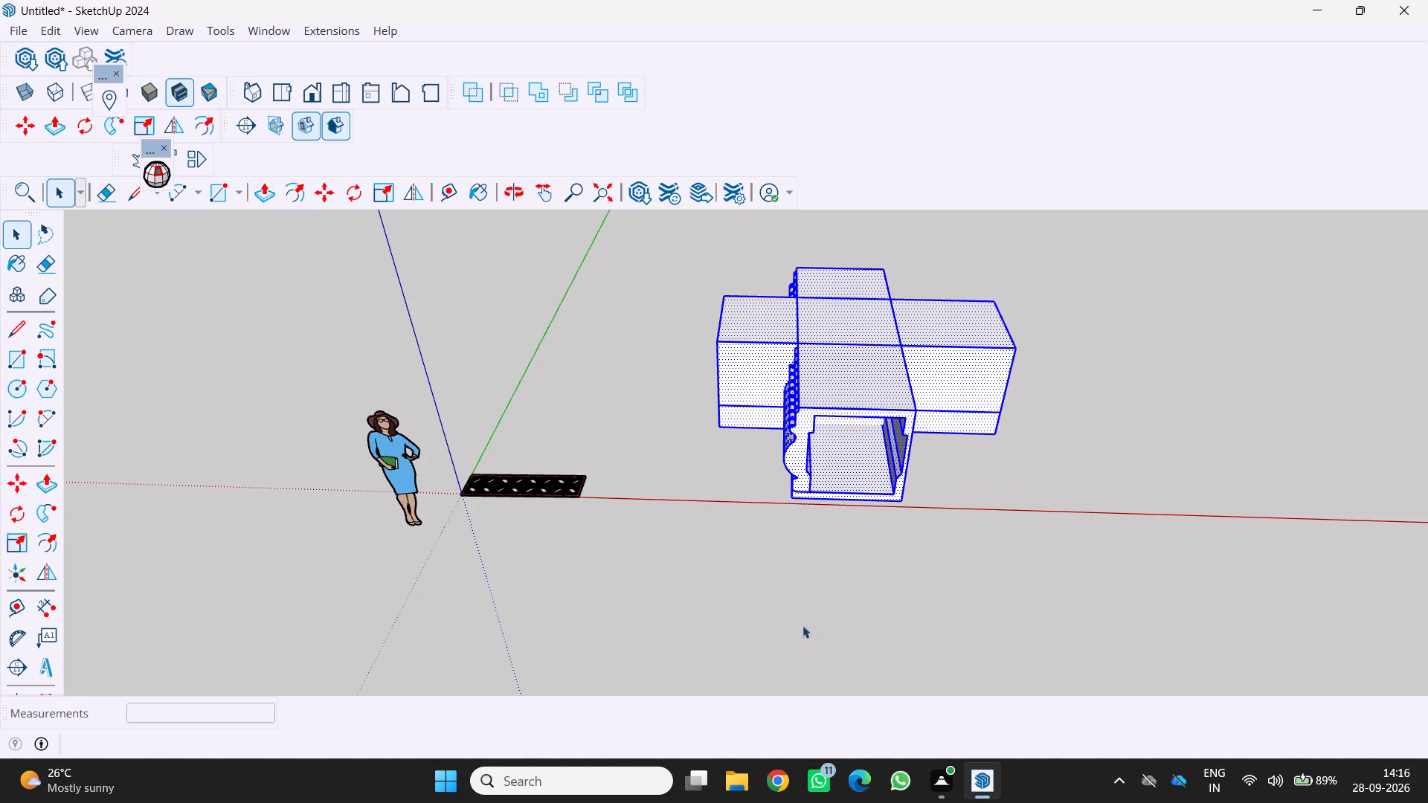
Examine the crossed mouldings and their position beside the lattice panel from the front, side and above.
key("space")
key("space")
key("space")
key("space")
key("space")
key("space")
key("space")
key("space")
middle_click_drag(736, 595, 768, 470)
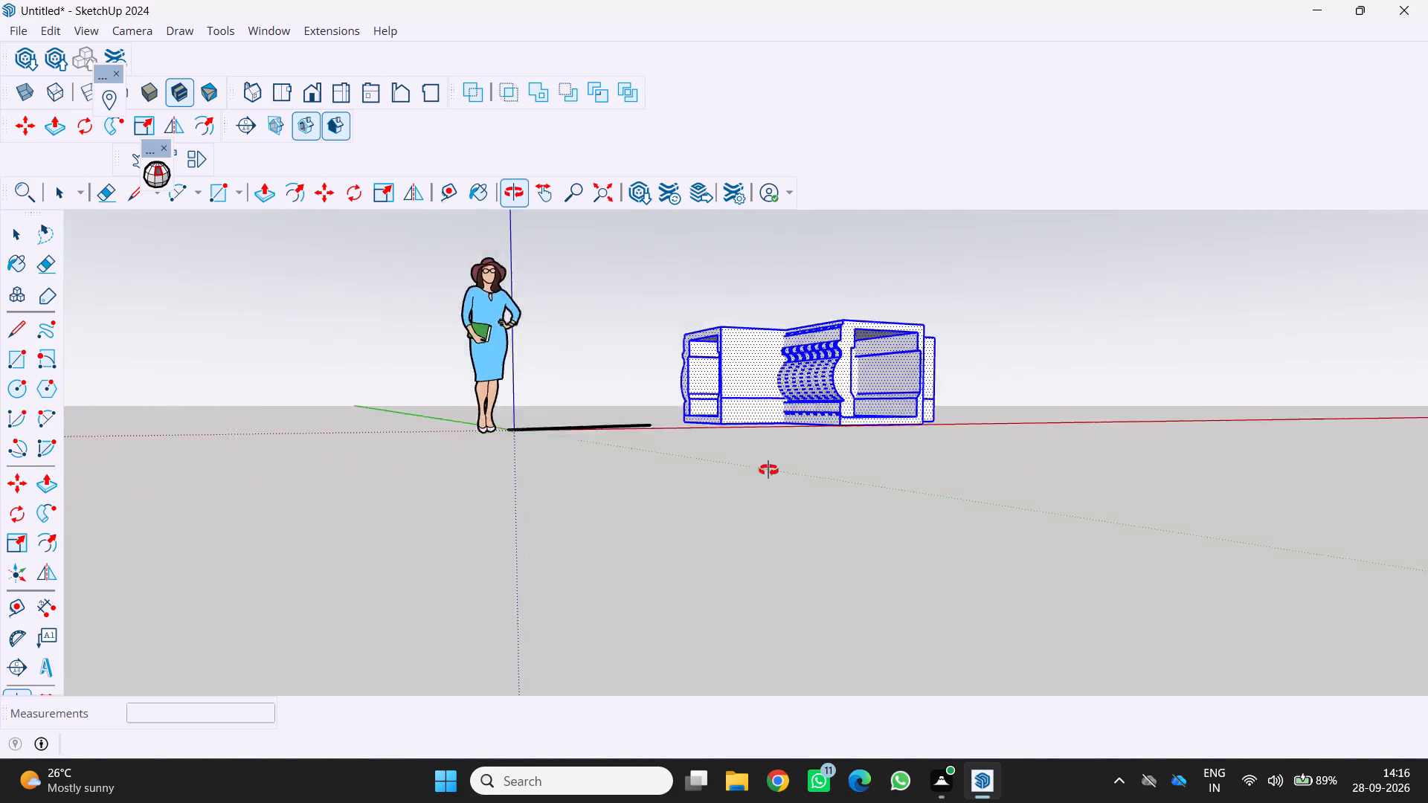
middle_click_drag(768, 470, 630, 532)
scroll(648, 549, "down", 3)
middle_click_drag(750, 562, 863, 512)
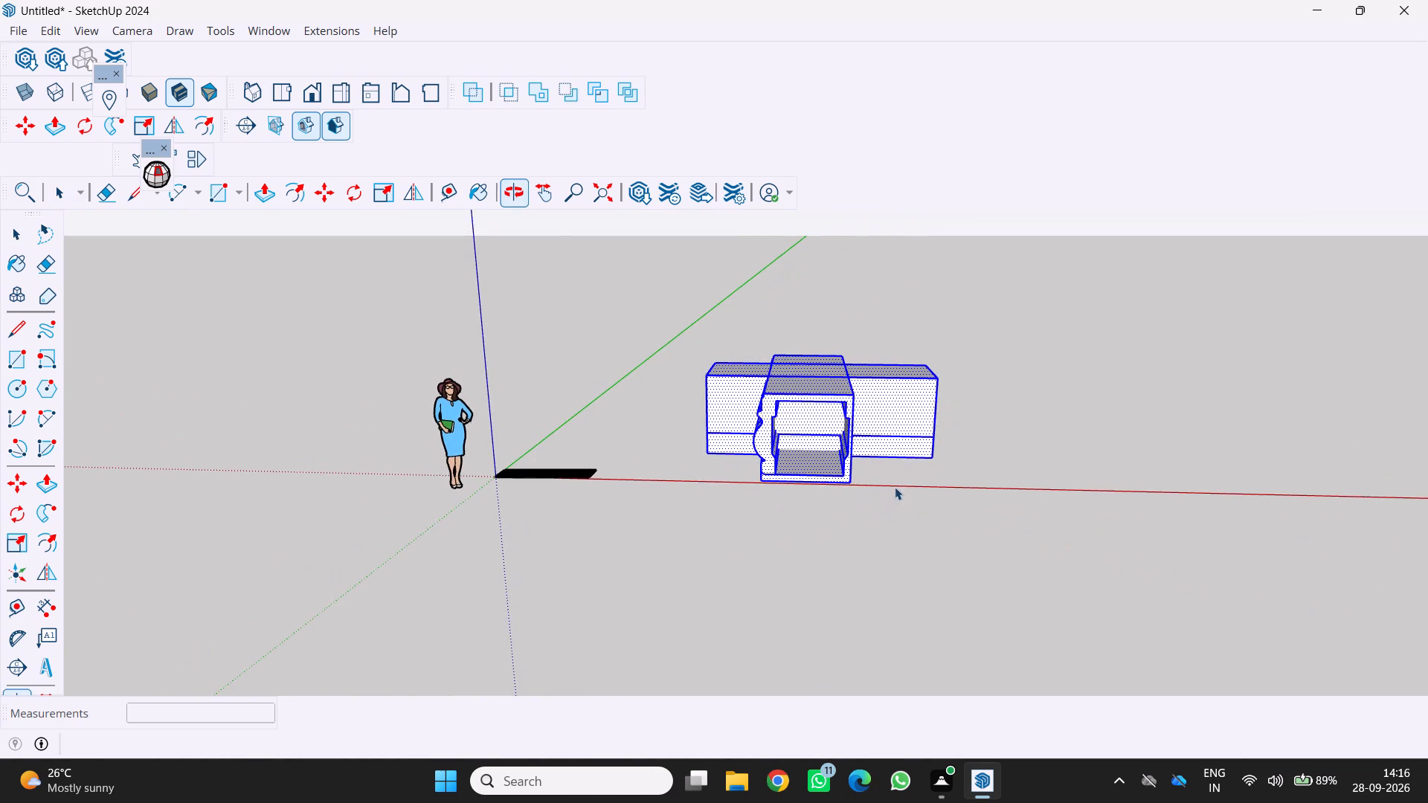
scroll(892, 474, "up", 1)
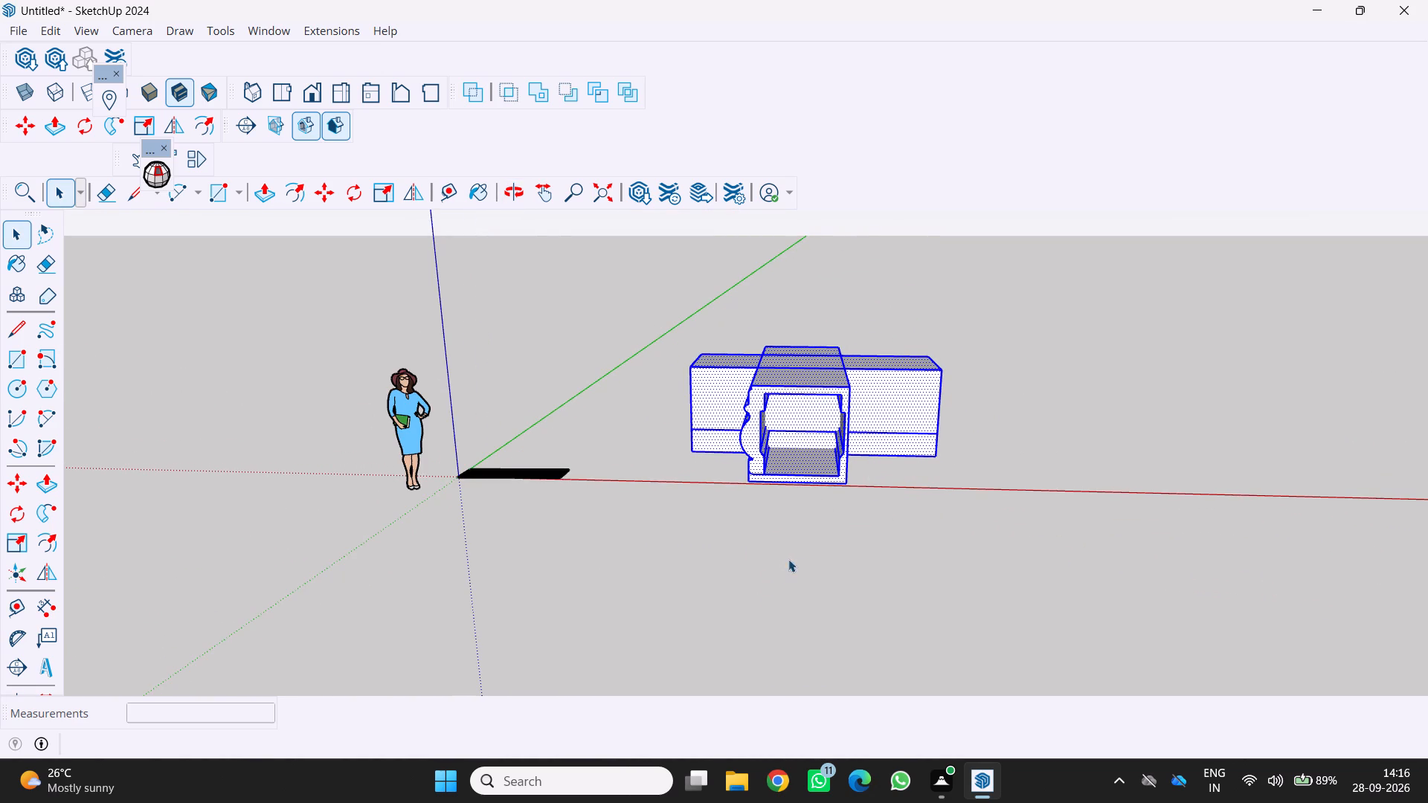
middle_click_drag(795, 553, 785, 631)
key("space")
key("space")
key("space")
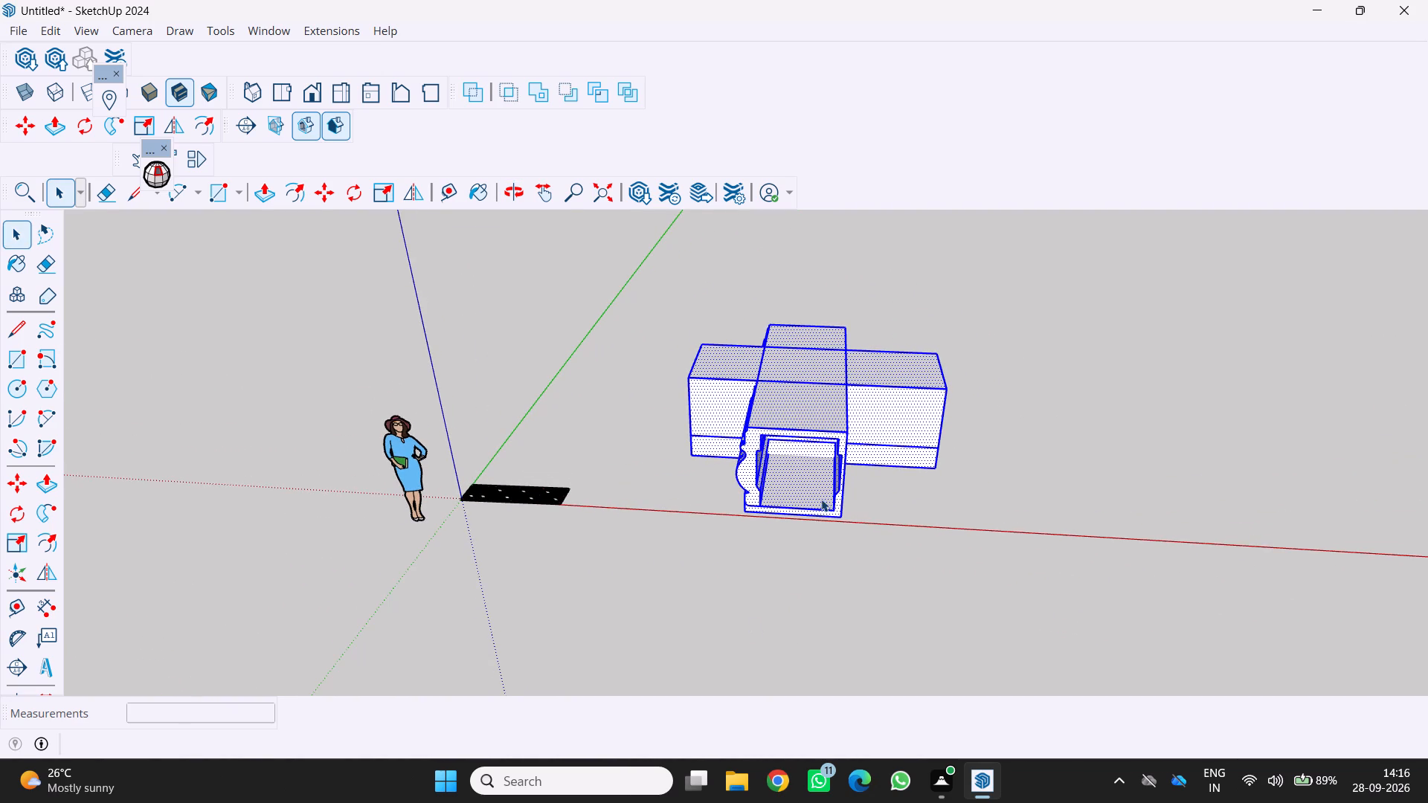
key("Escape")
key("space")
key("space")
key("space")
middle_click_drag(861, 465, 1087, 497)
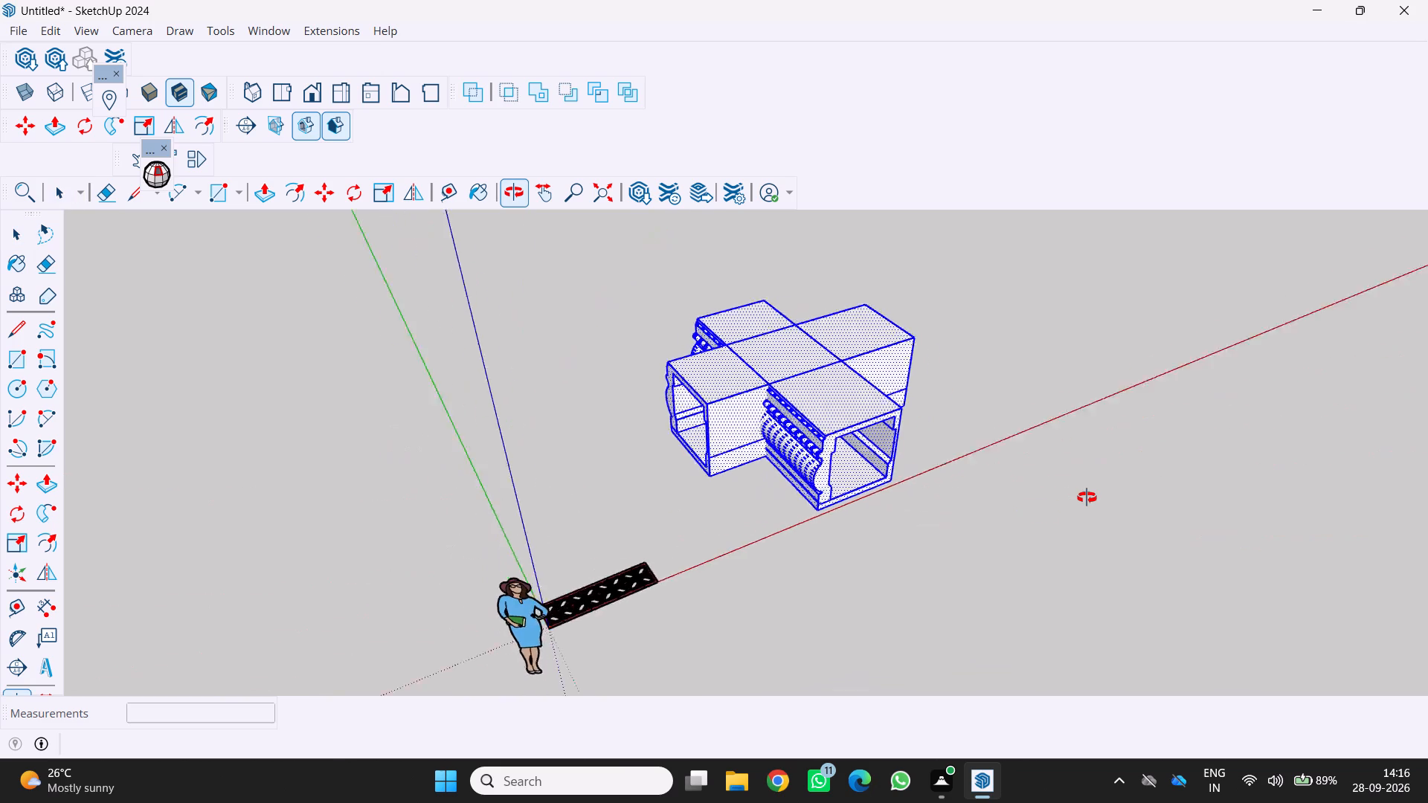
middle_click_drag(1087, 497, 892, 582)
scroll(1079, 500, "down", 1)
scroll(1020, 532, "down", 3)
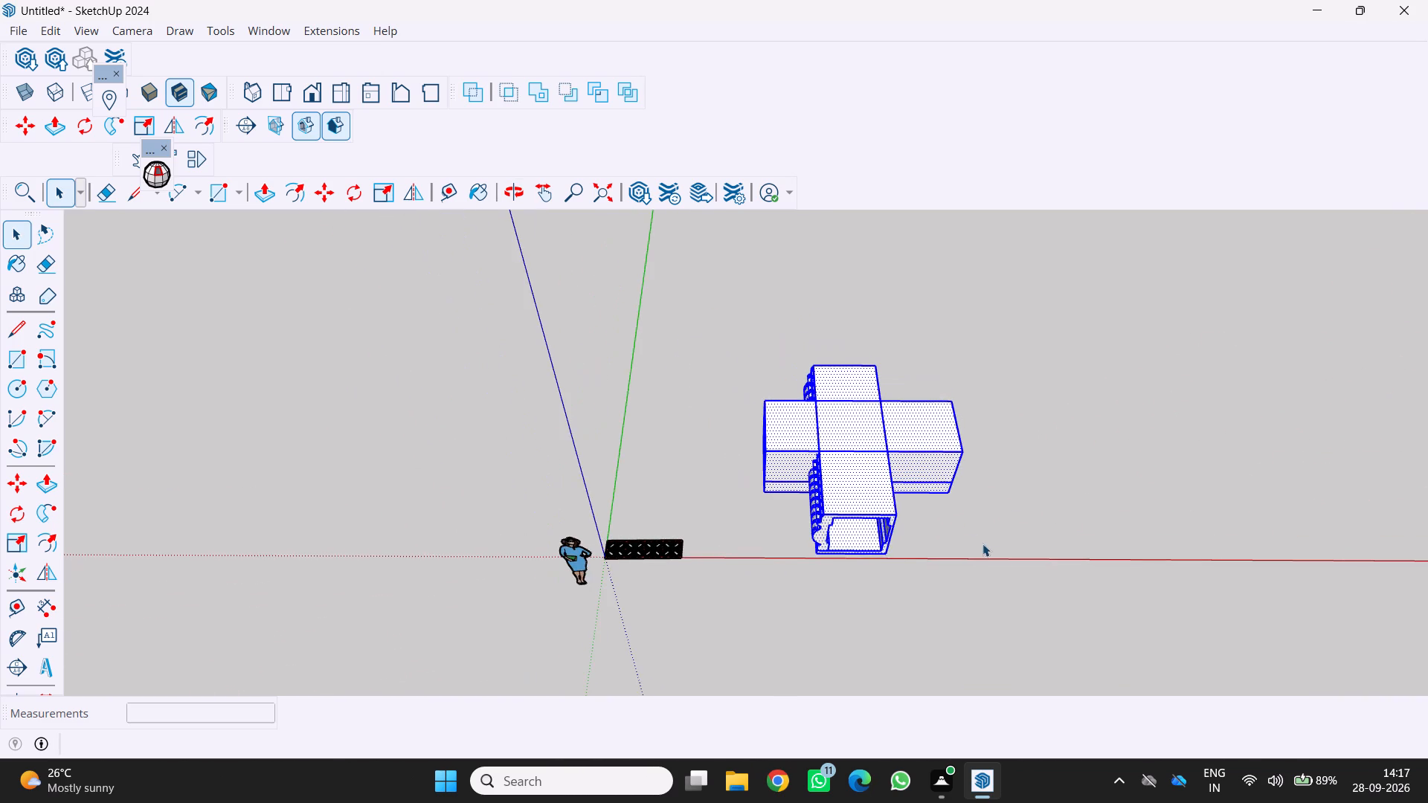
middle_click_drag(982, 543, 964, 512)
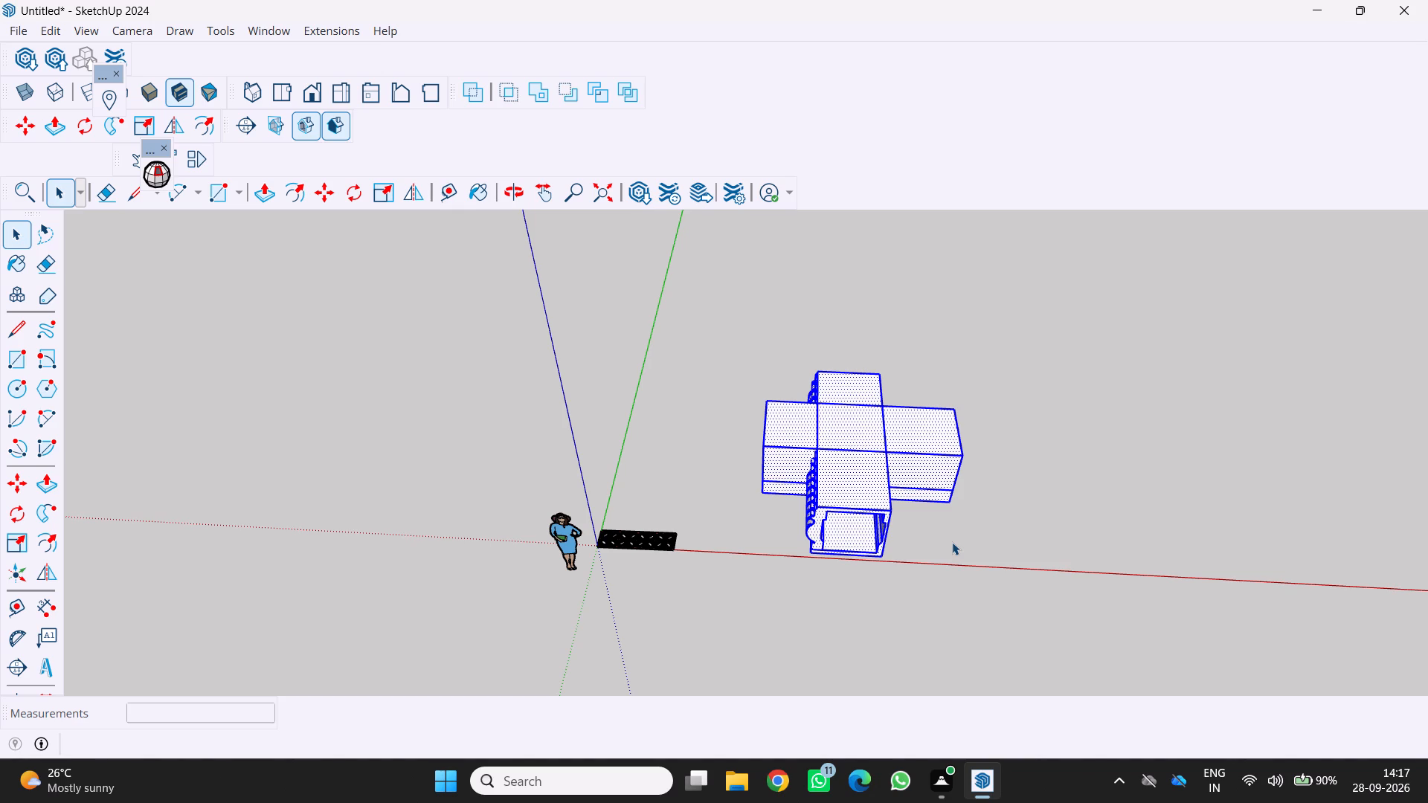
Set the model's measurement units format to Decimal, with length in inches.
left_click(274, 28)
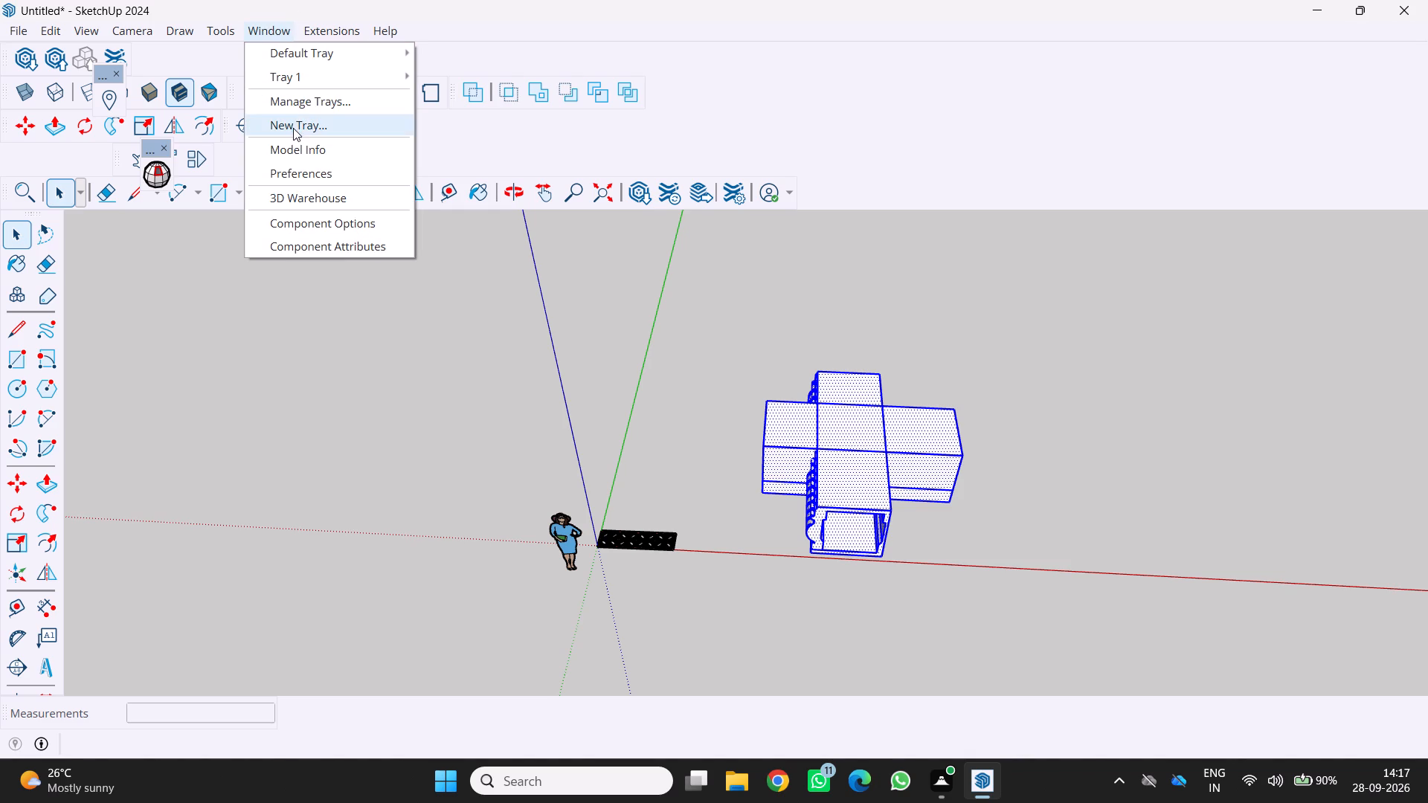
left_click(297, 144)
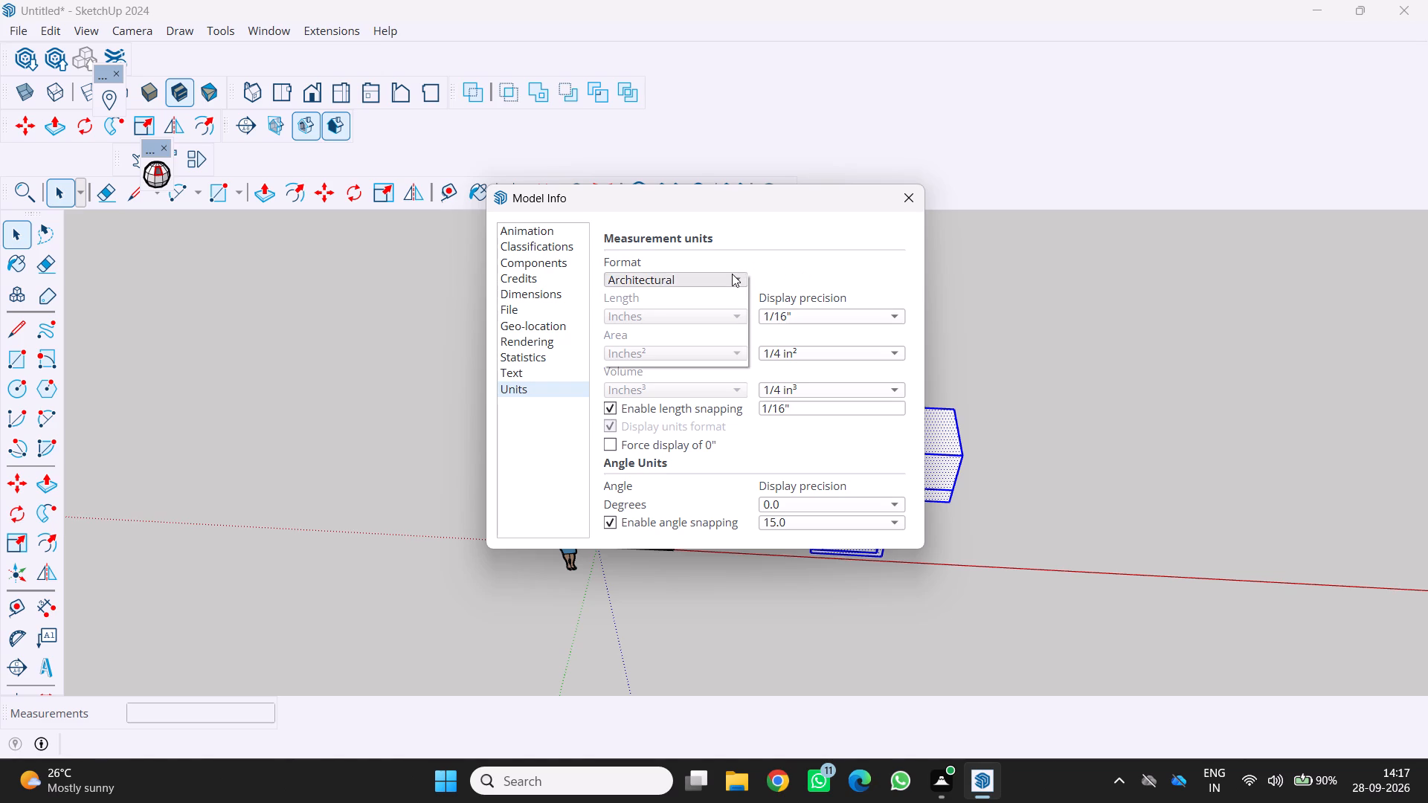
left_click(732, 274)
left_click(665, 320)
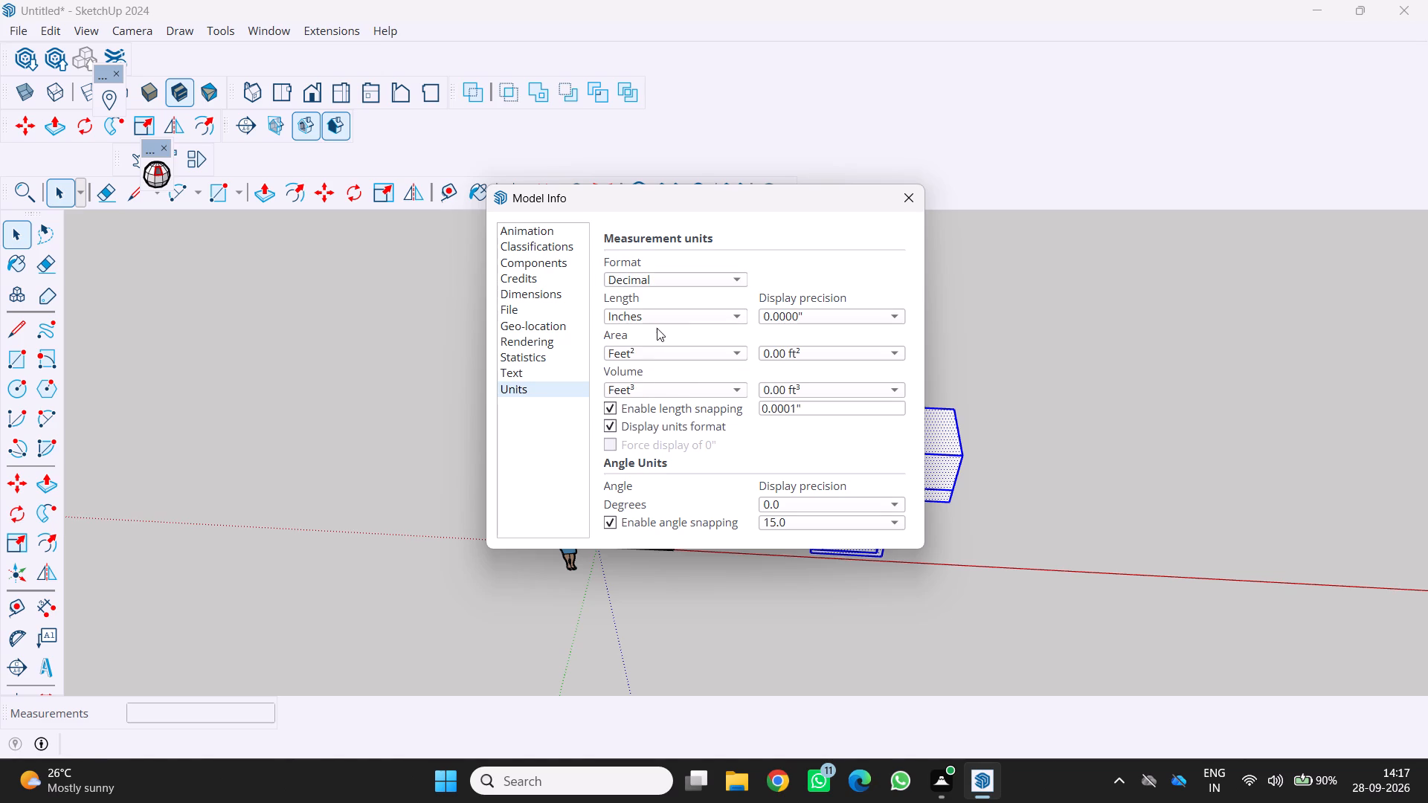
left_click(910, 190)
Draw a 4506" line parallel to the red axis, starting in the open space beyond the crossed mouldings.
scroll(939, 299, "down", 3)
middle_click_drag(946, 329, 942, 327)
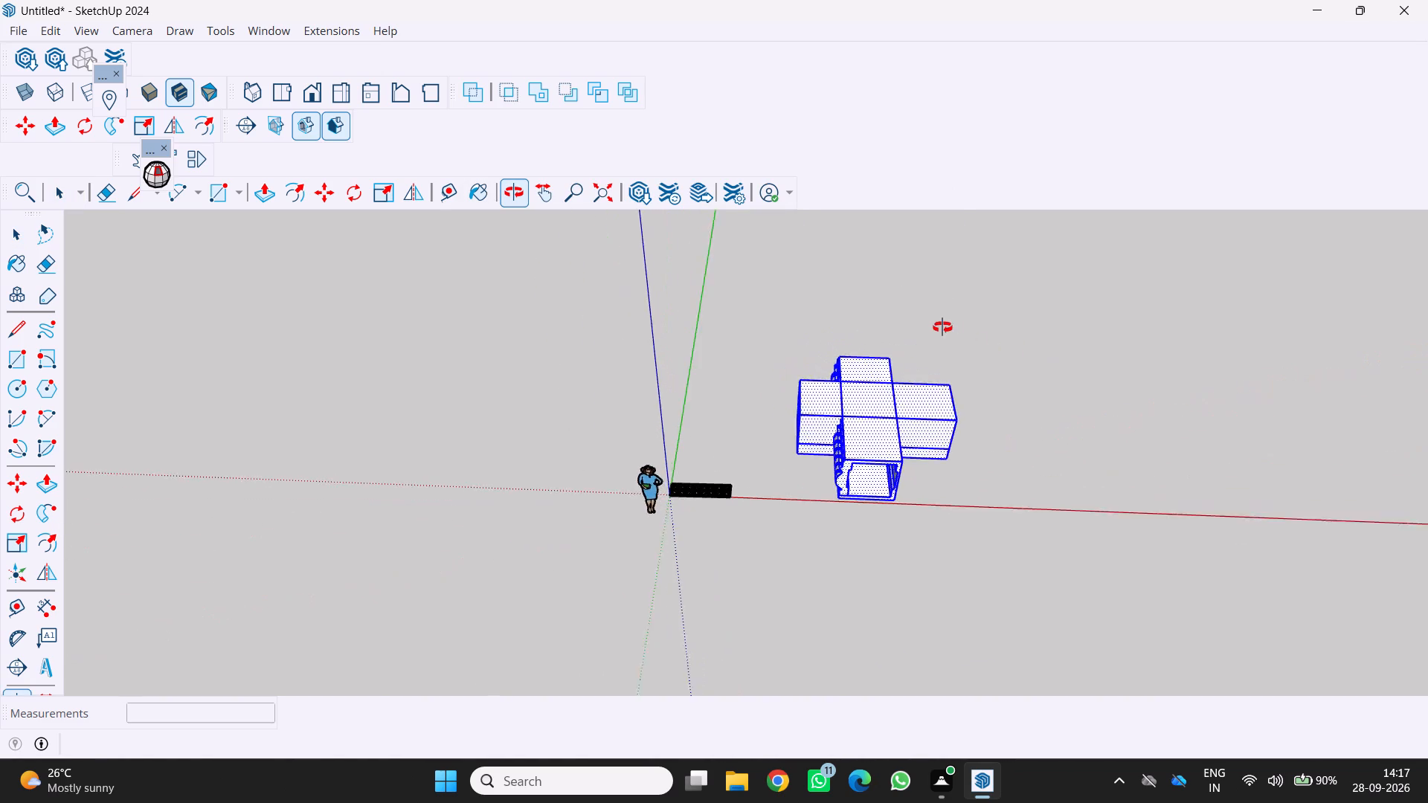
middle_click_drag(942, 327, 901, 209)
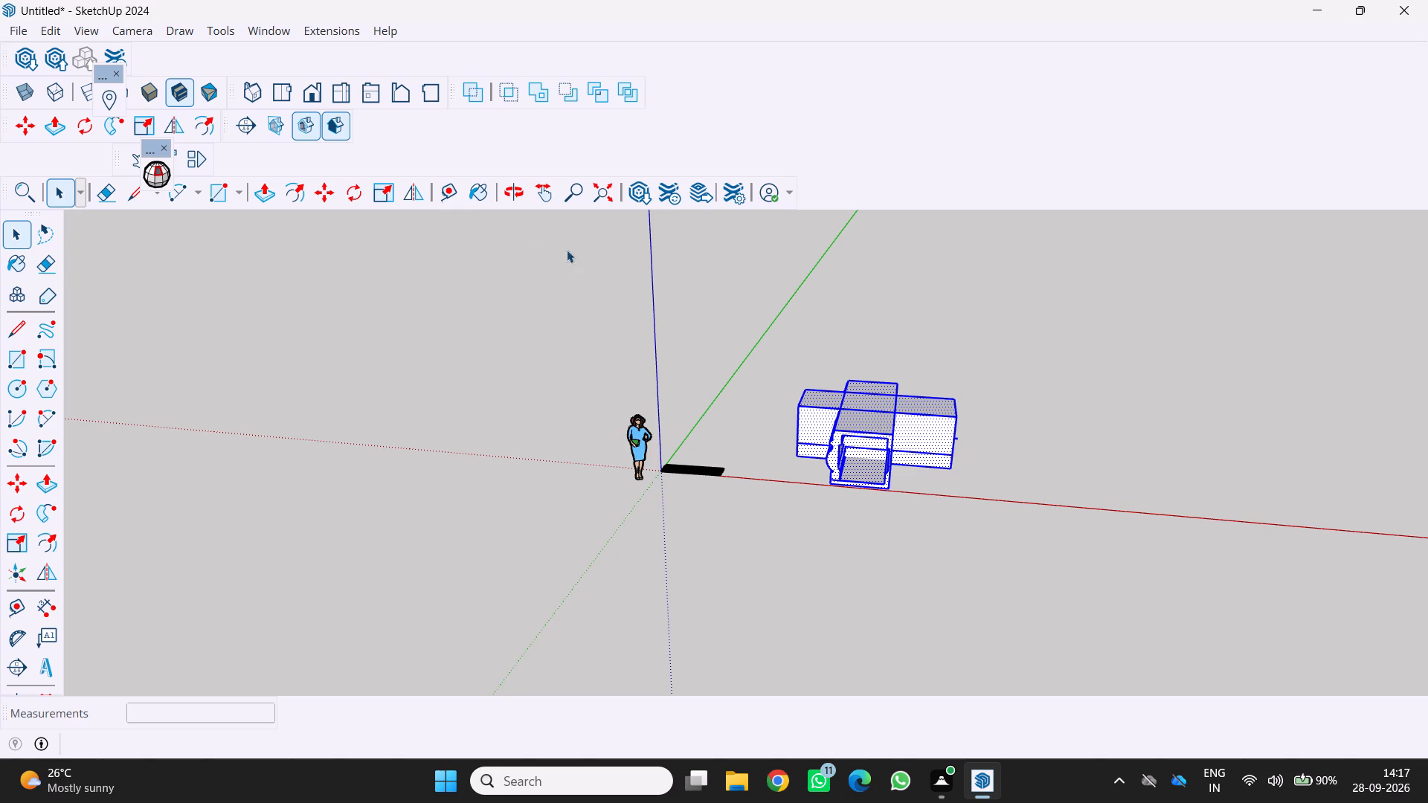
left_click(540, 187)
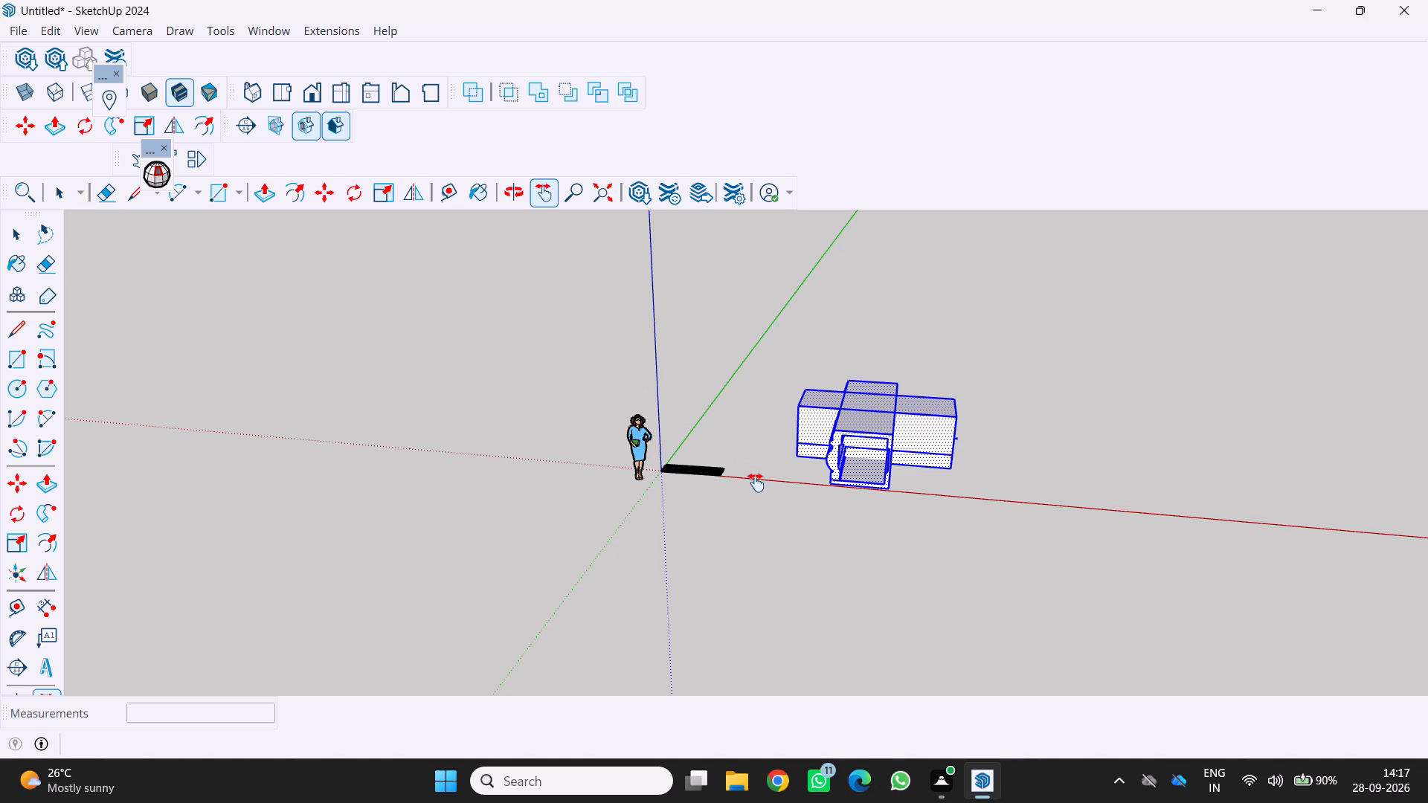
left_click_drag(756, 483, 457, 480)
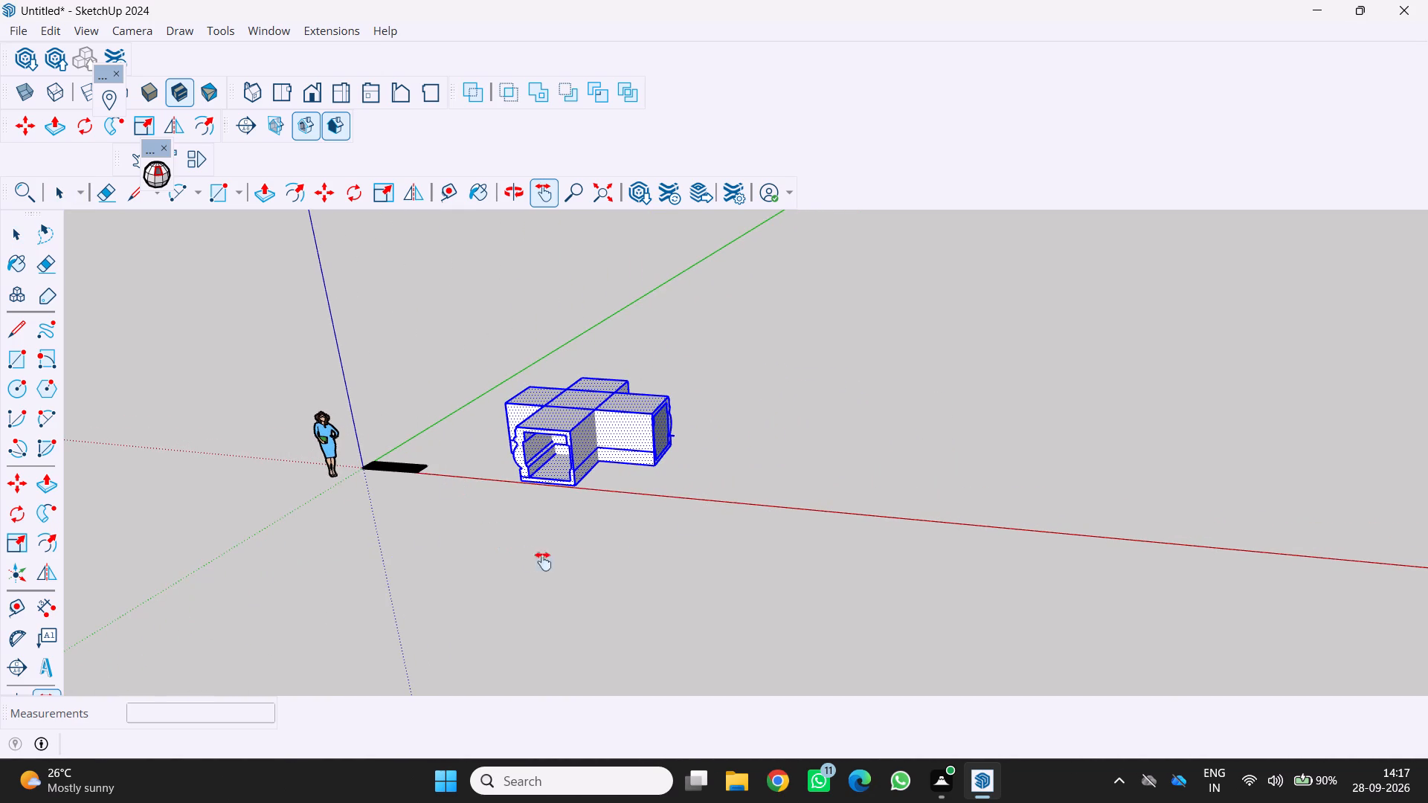
middle_click_drag(793, 503, 832, 529)
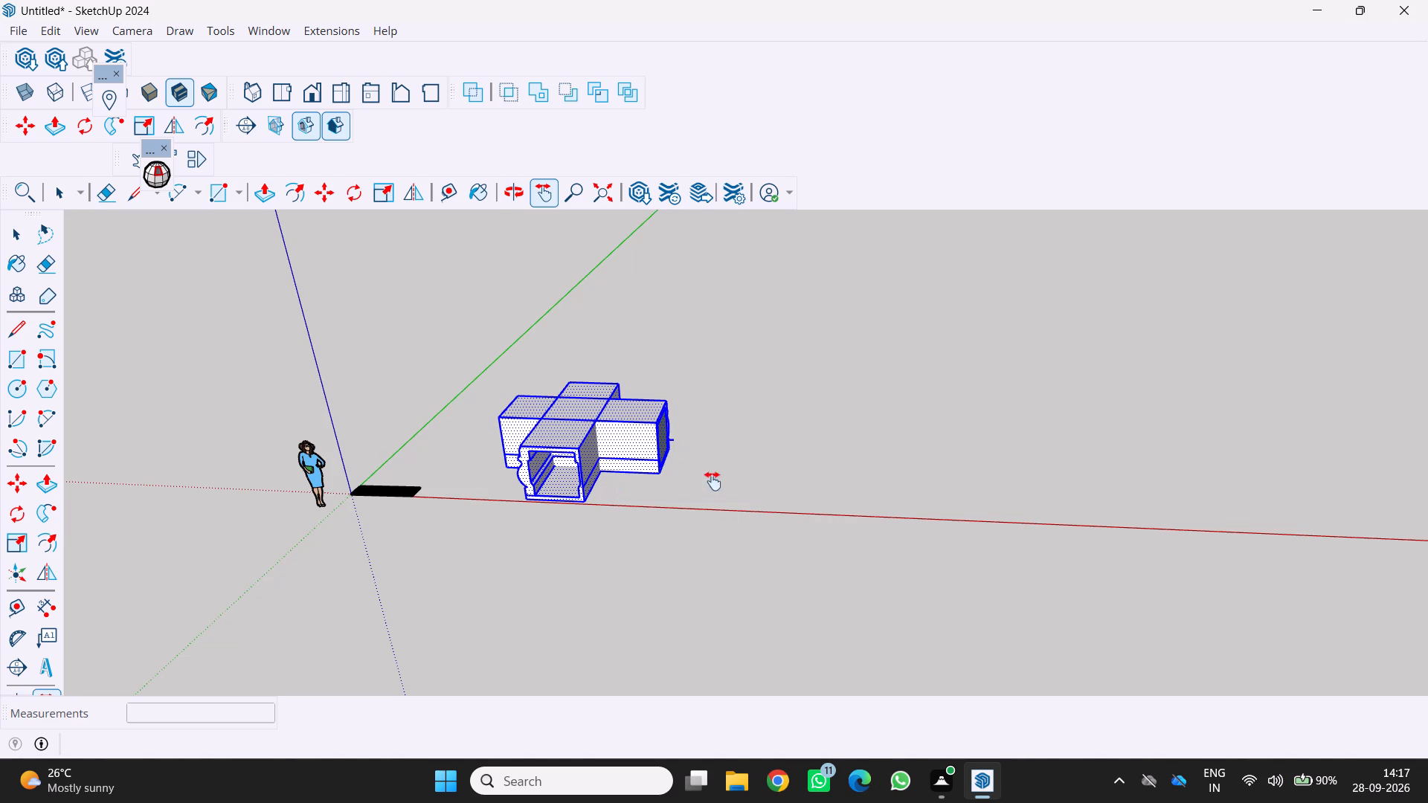
scroll(711, 488, "up", 1)
middle_click_drag(711, 488, 806, 468)
middle_click(805, 468)
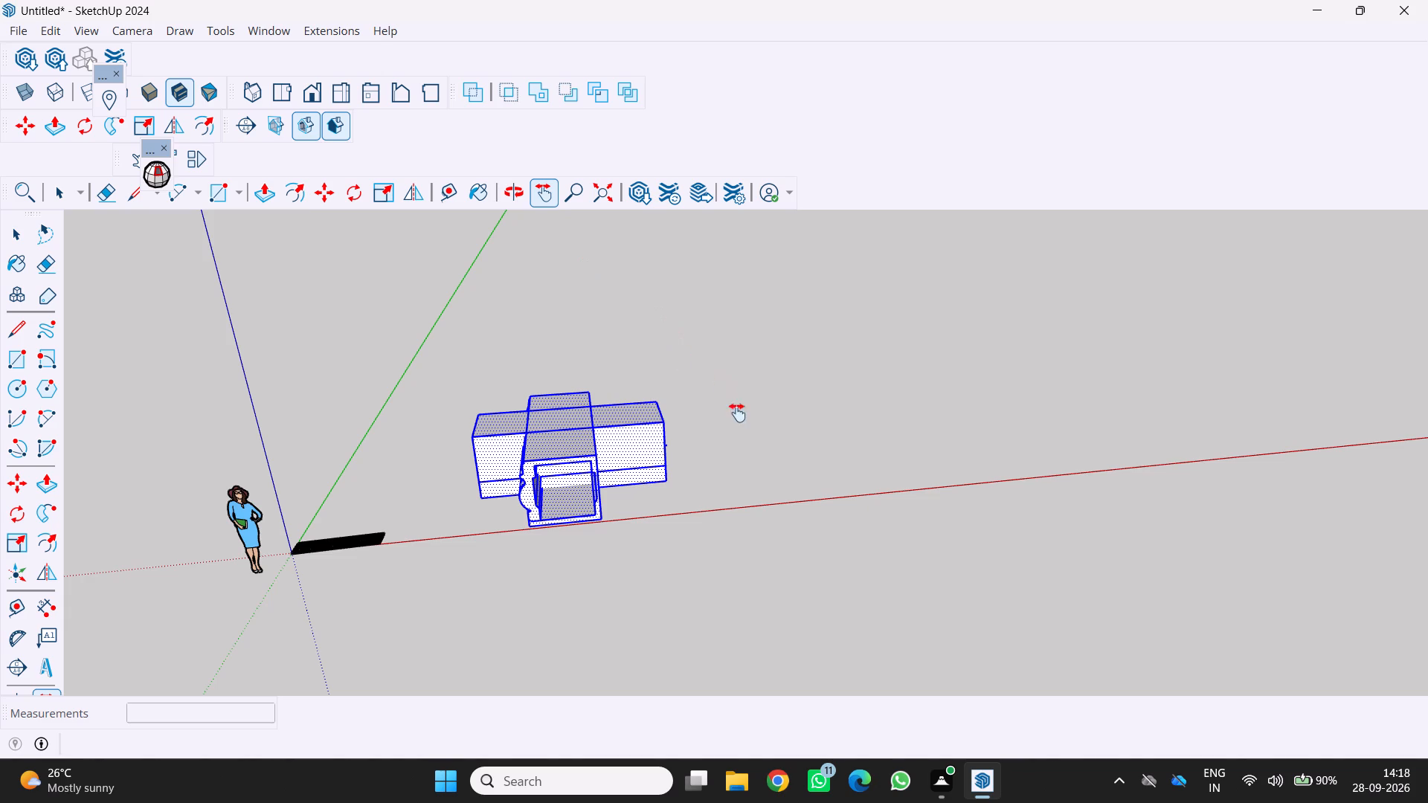
middle_click_drag(731, 413, 668, 486)
scroll(748, 472, "up", 1)
middle_click_drag(732, 469, 732, 444)
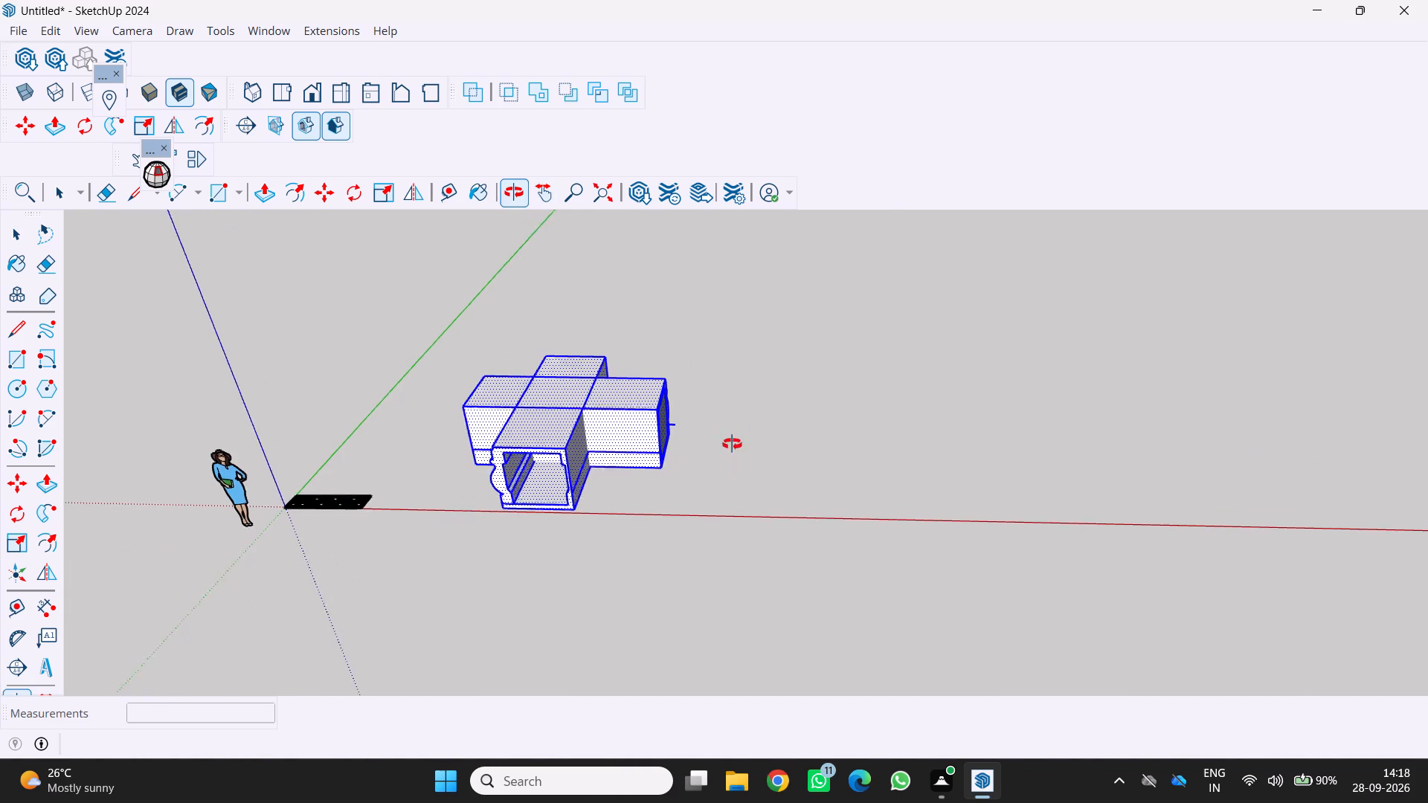
middle_click_drag(732, 444, 734, 413)
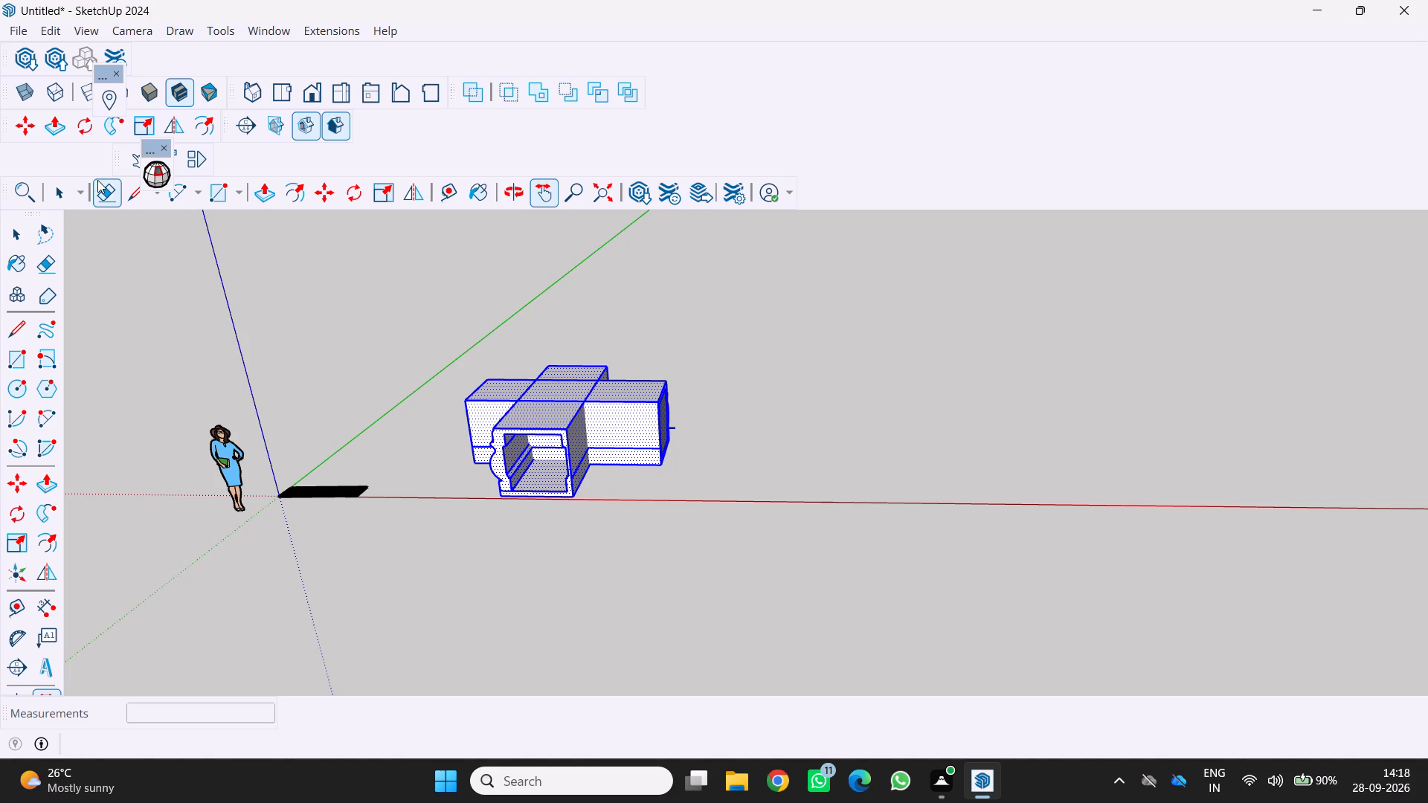
left_click(127, 193)
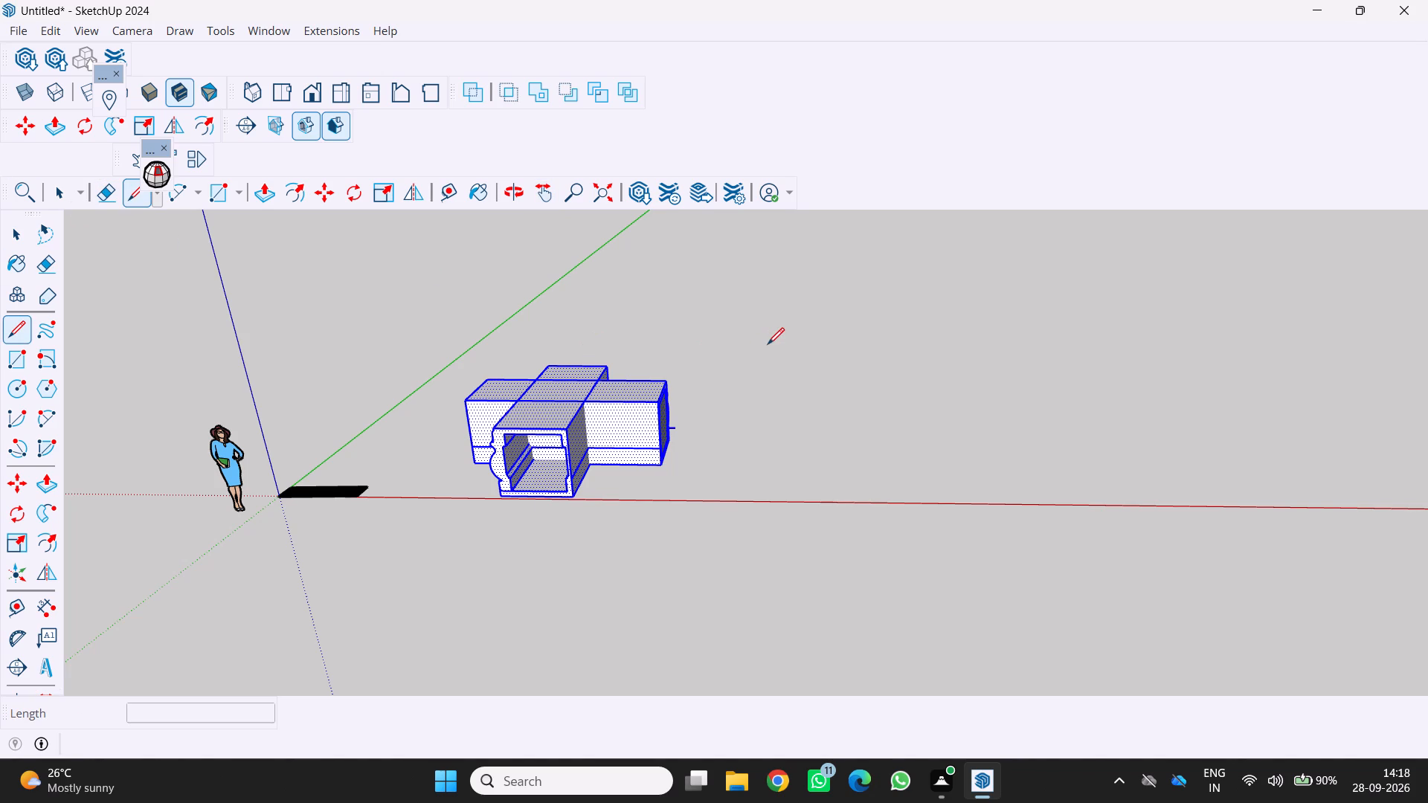
left_click(768, 344)
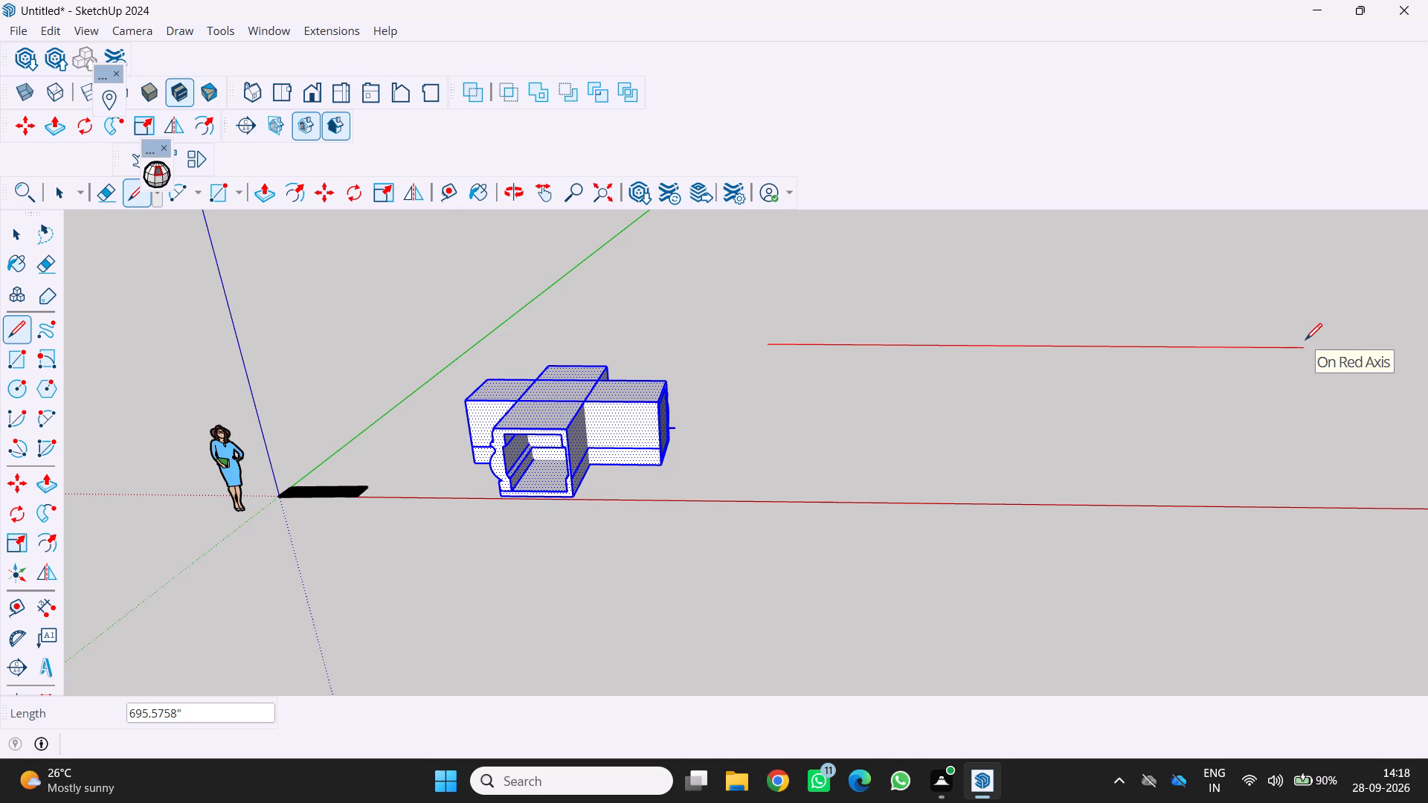
type("4506")
key("Return")
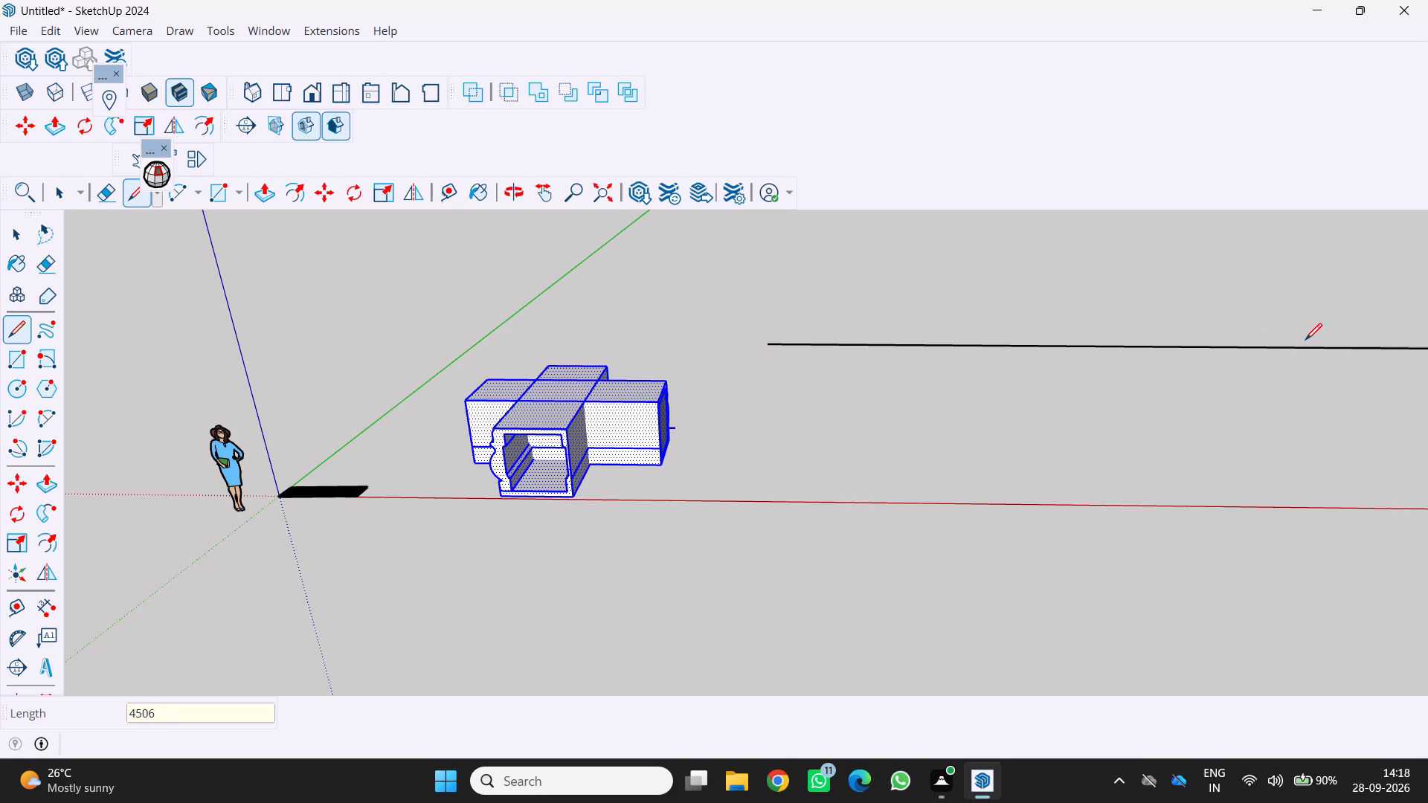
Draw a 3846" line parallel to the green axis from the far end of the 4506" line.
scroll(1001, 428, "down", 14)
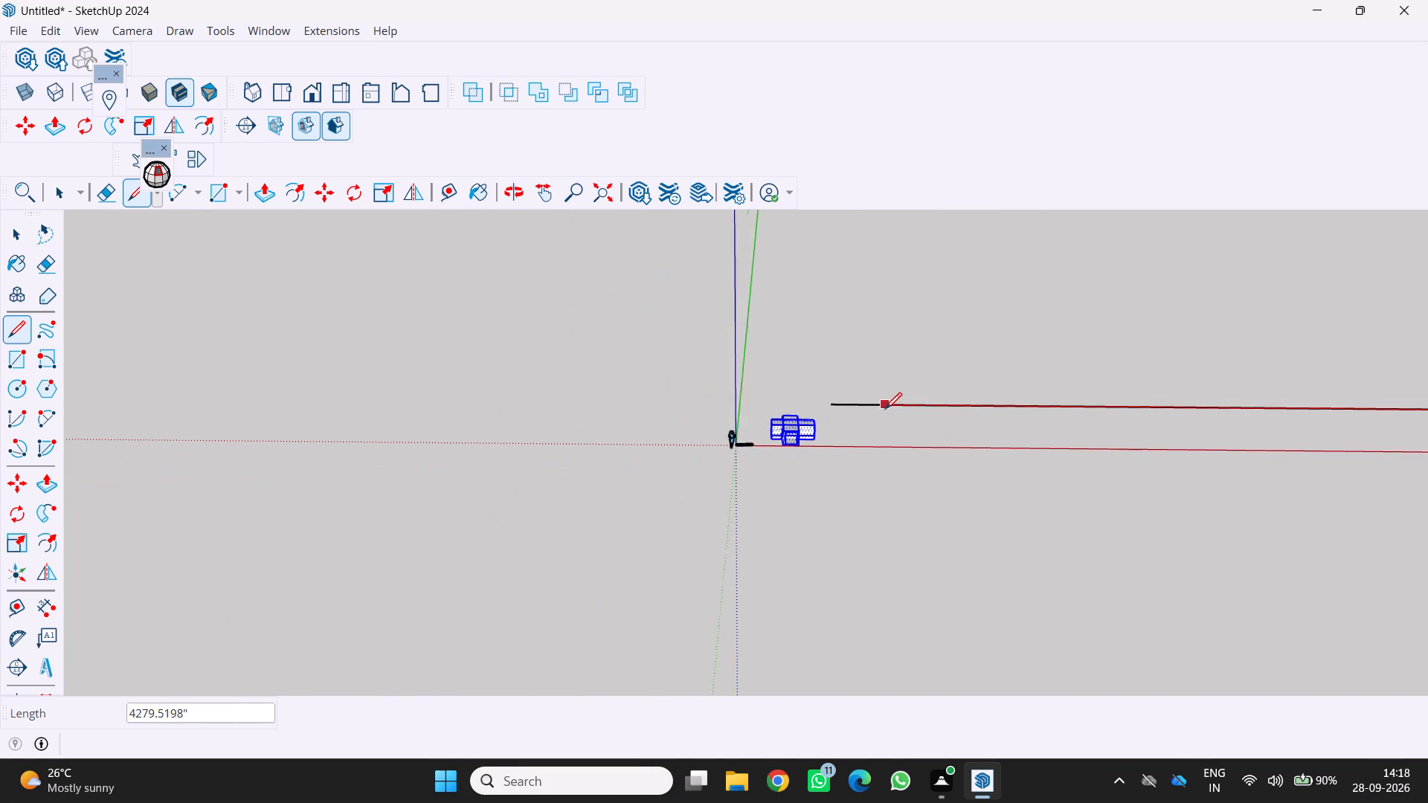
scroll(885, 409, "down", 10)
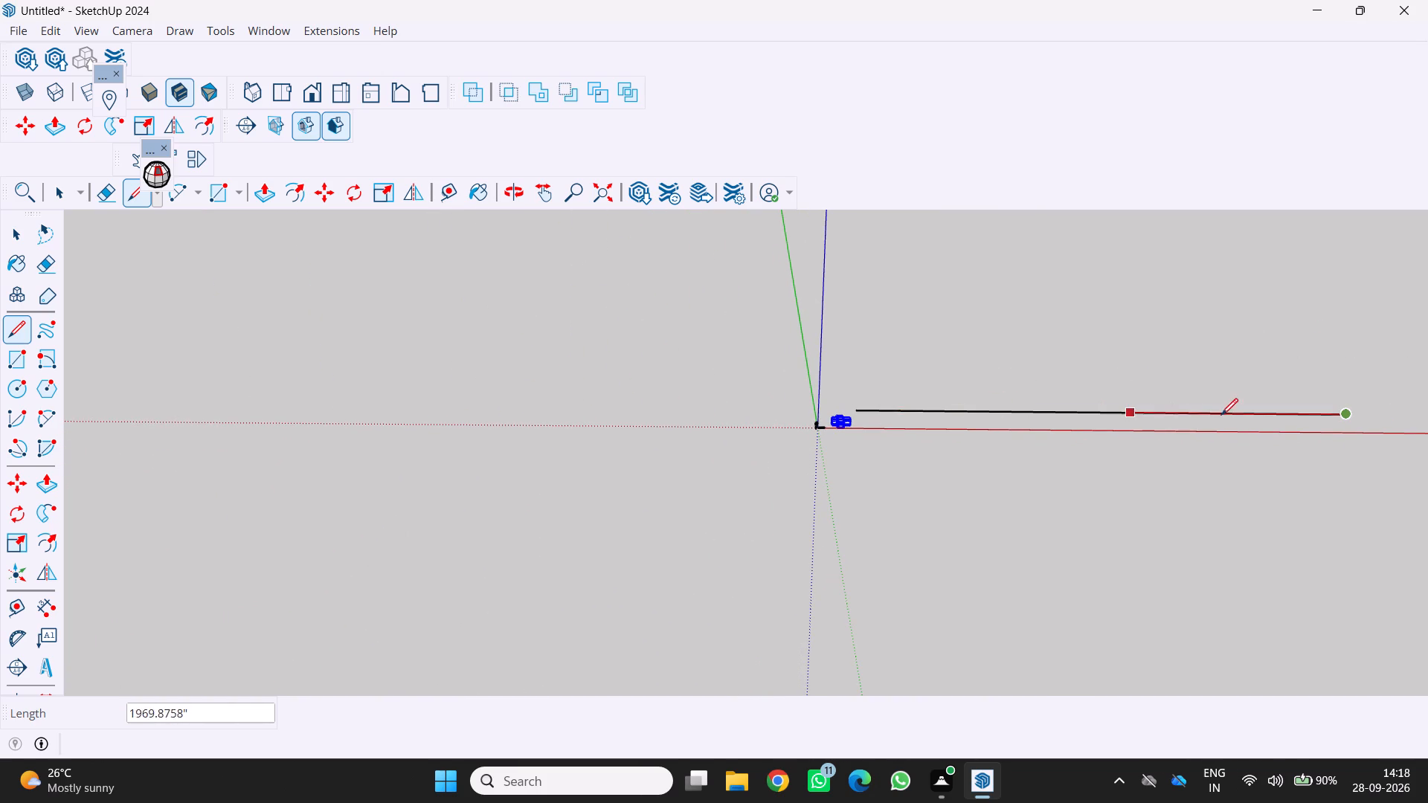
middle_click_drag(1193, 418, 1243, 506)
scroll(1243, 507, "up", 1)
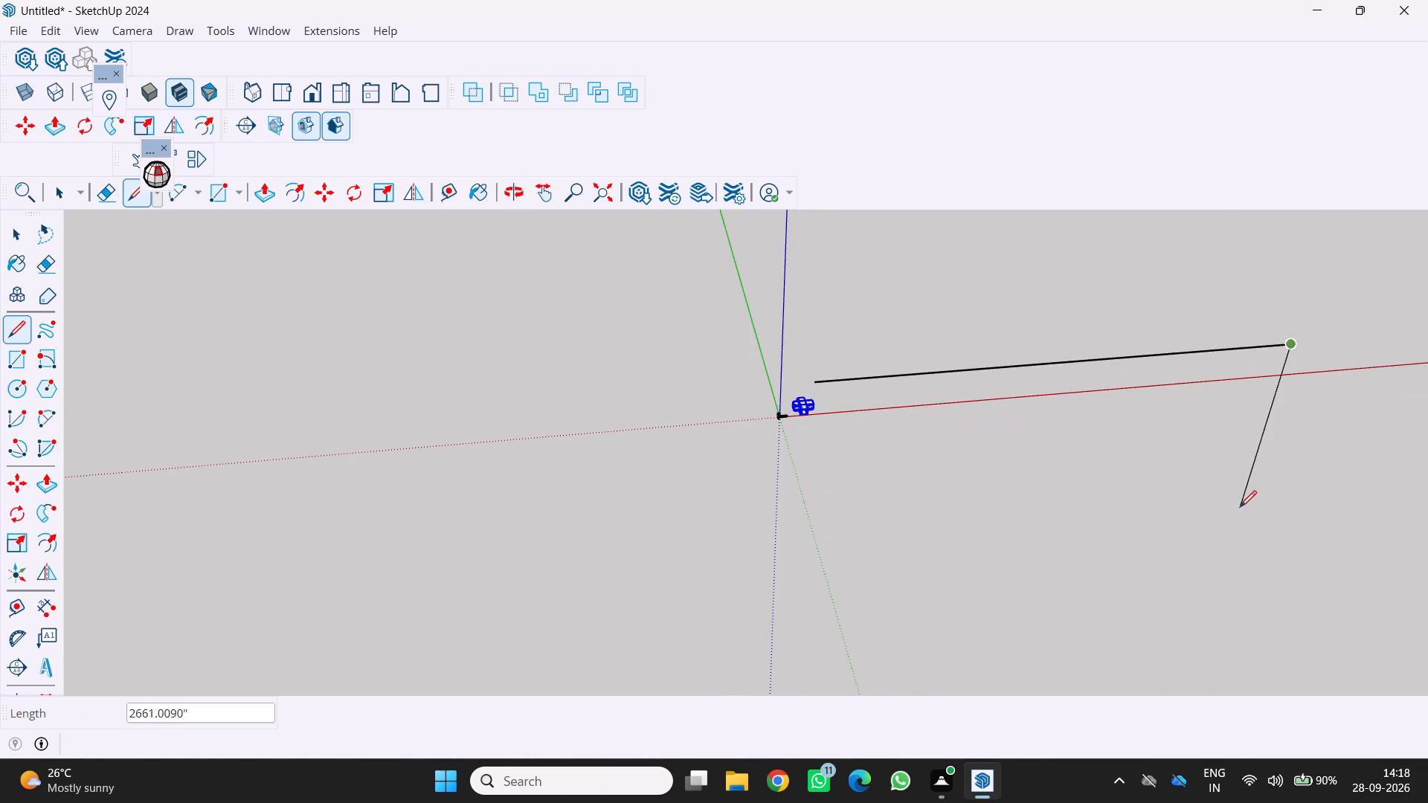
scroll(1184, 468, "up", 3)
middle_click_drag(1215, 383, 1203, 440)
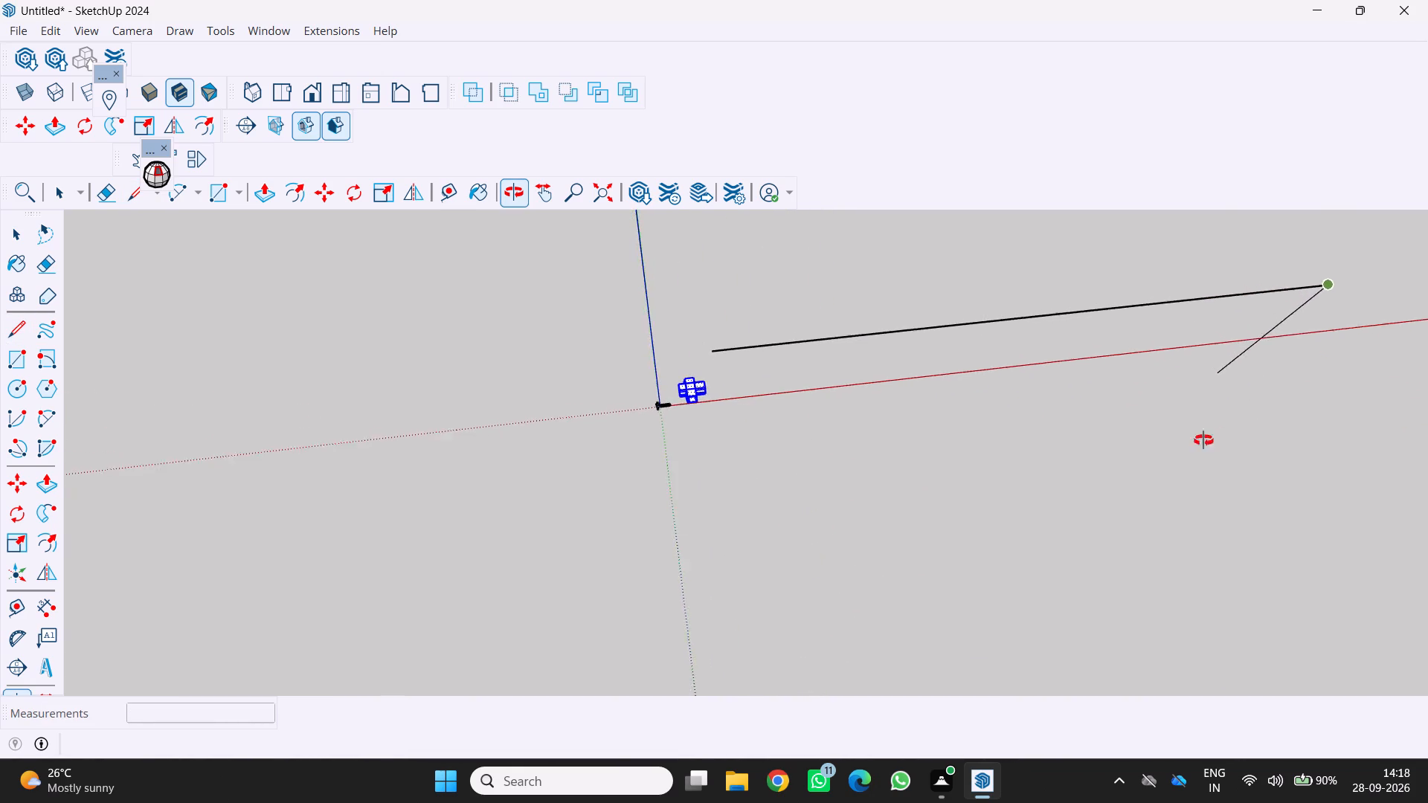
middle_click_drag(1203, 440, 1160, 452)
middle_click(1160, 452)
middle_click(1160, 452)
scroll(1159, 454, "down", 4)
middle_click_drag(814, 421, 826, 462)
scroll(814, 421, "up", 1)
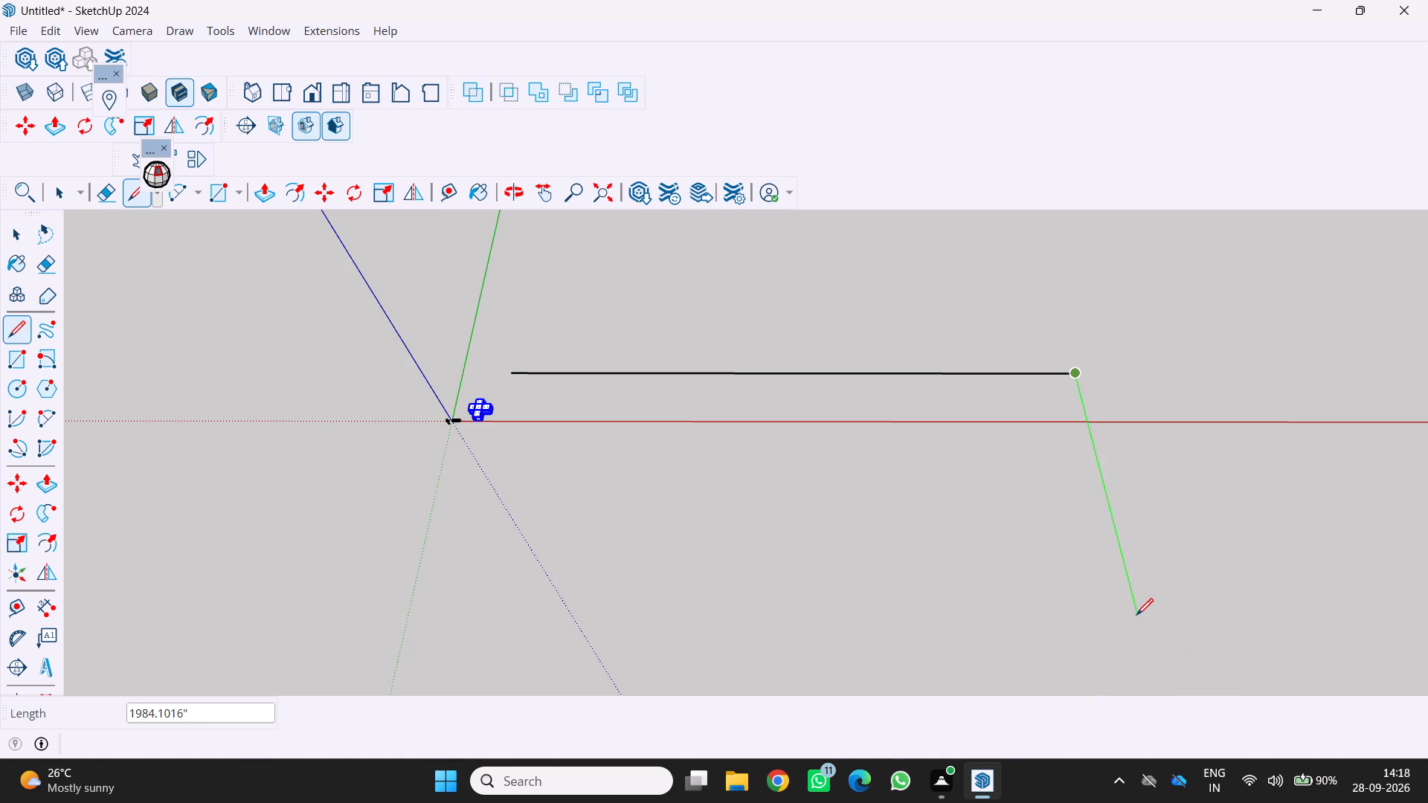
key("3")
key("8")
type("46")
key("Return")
Examine the two-line outline against the axes and the crossed mouldings from several angles, leaving it without a third side.
scroll(1117, 610, "down", 4)
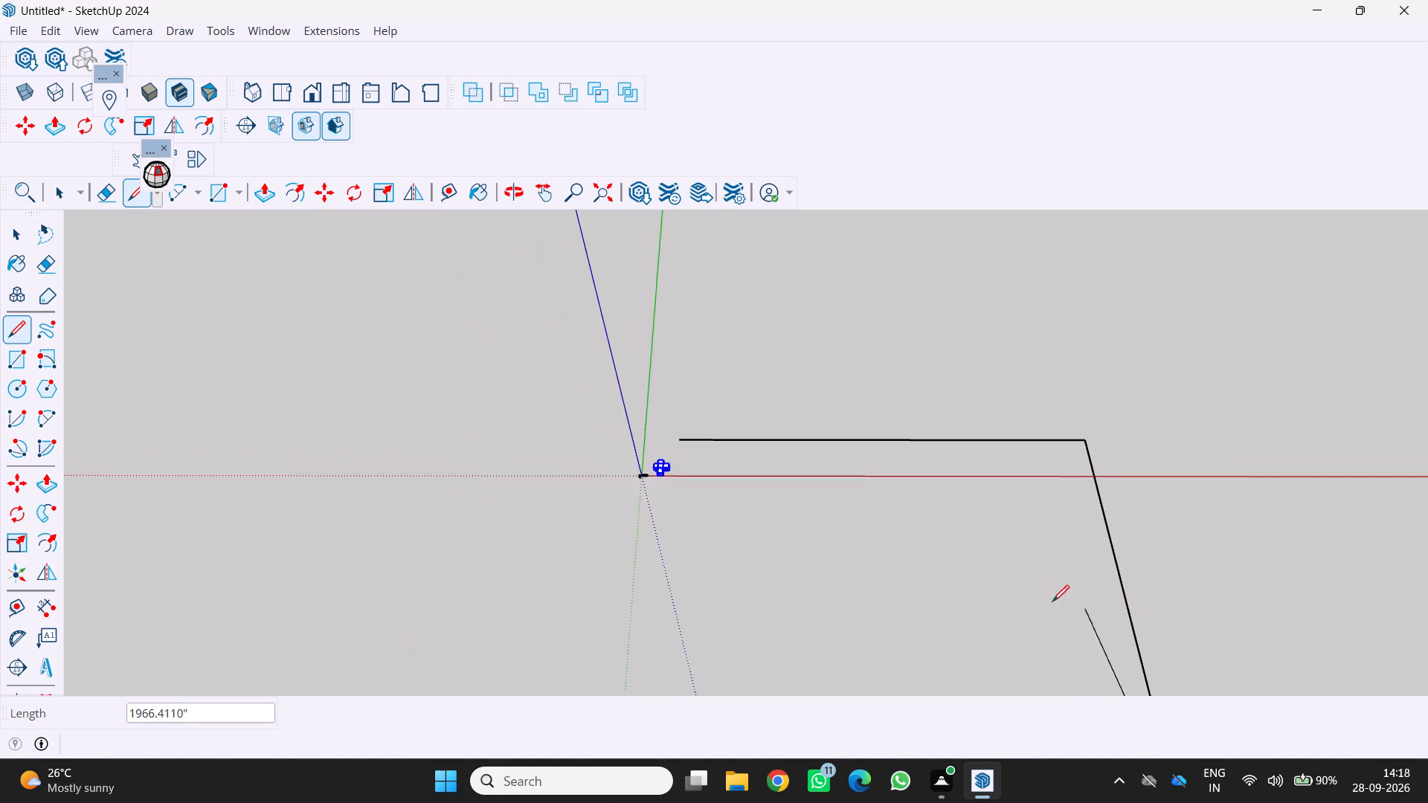
scroll(1052, 602, "down", 15)
middle_click_drag(952, 575, 1026, 465)
middle_click_drag(945, 441, 830, 482)
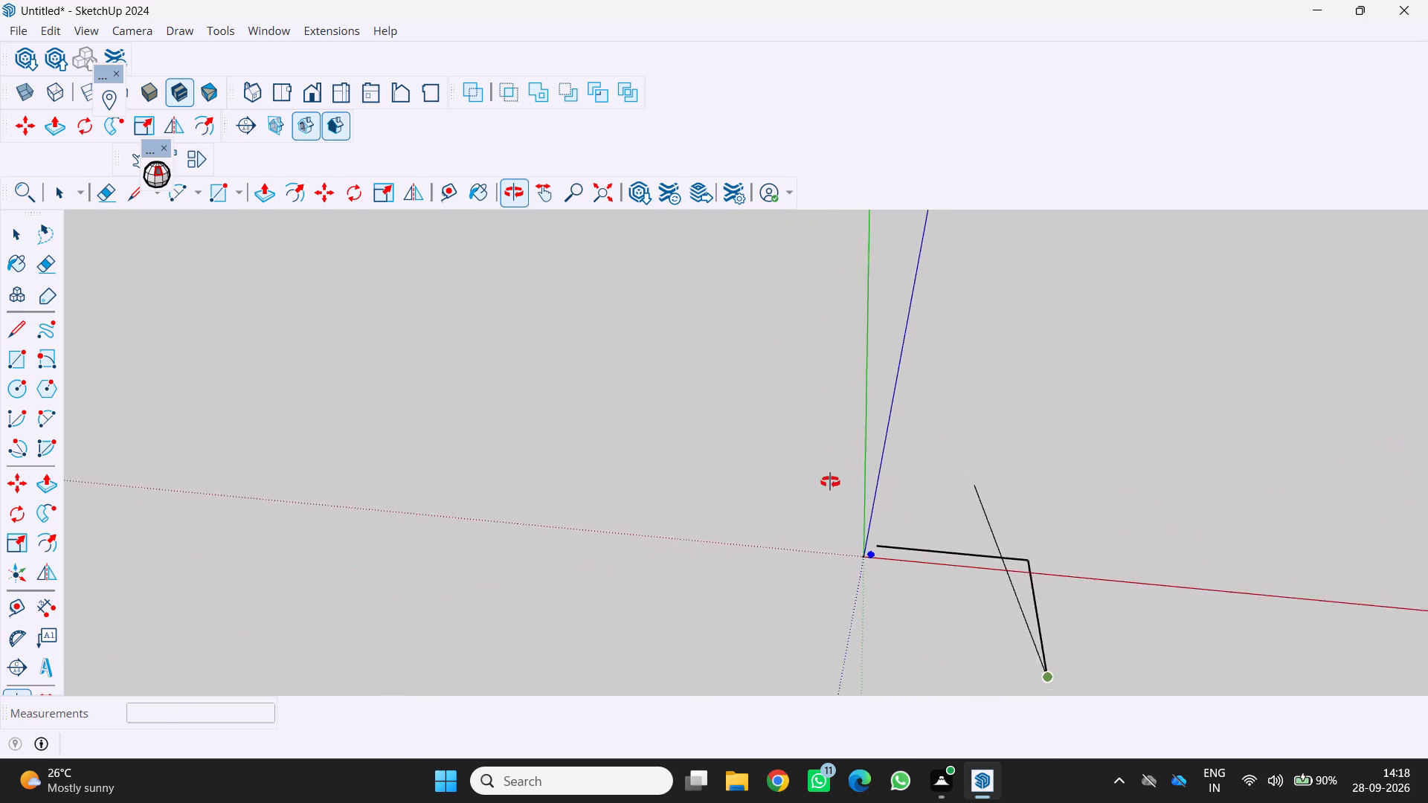
middle_click_drag(830, 482, 819, 487)
middle_click_drag(917, 584, 936, 502, "shift")
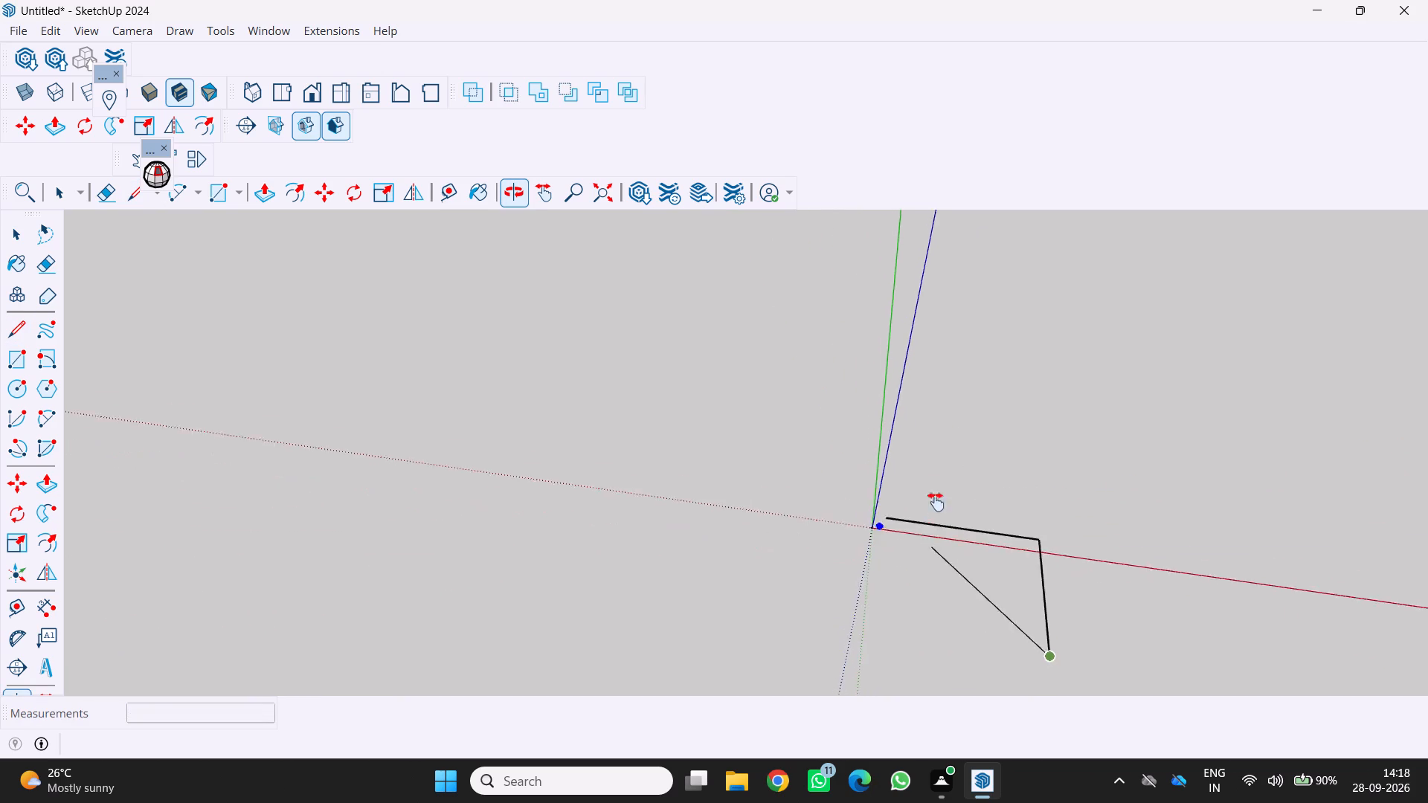
middle_click_drag(936, 502, 964, 462, "shift")
scroll(939, 455, "up", 3)
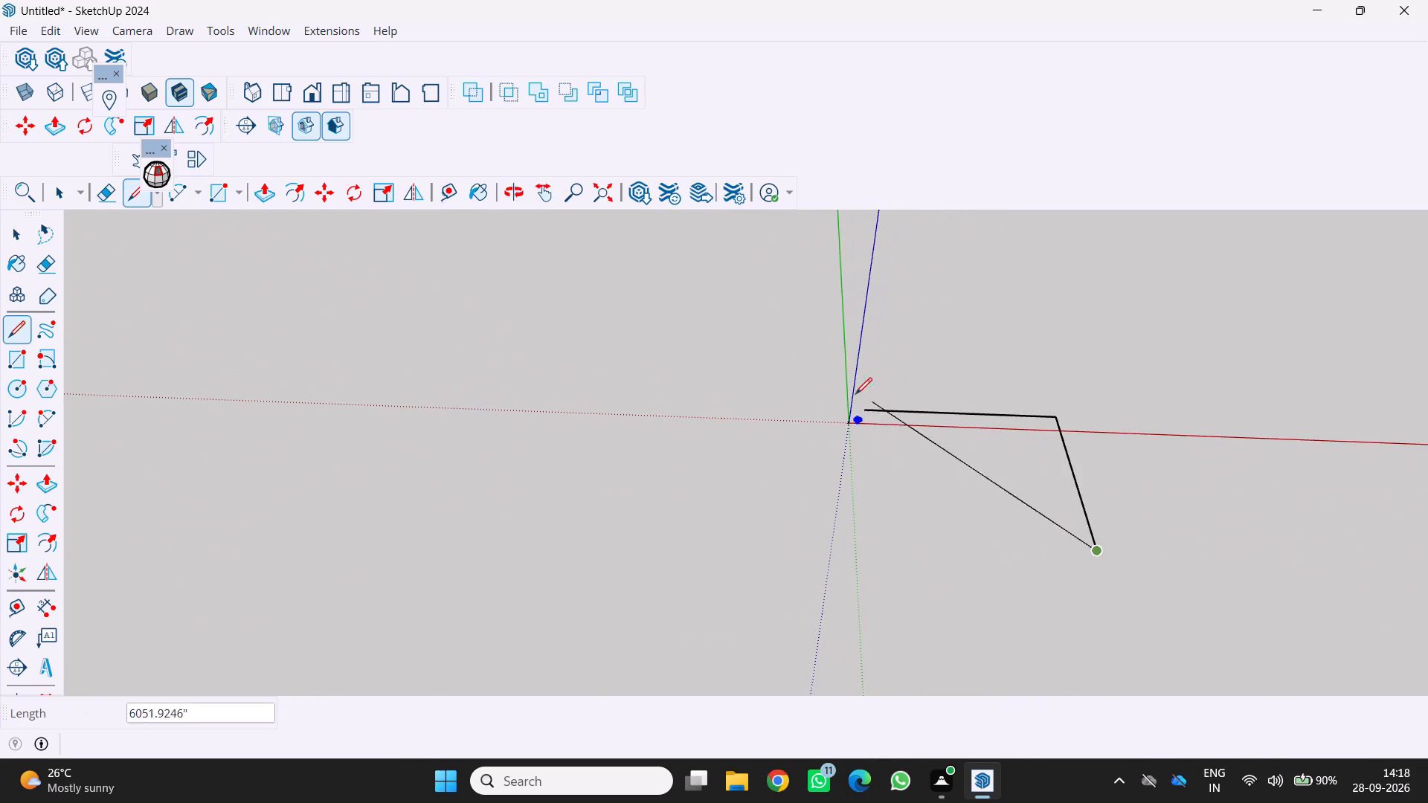
middle_click_drag(832, 414, 894, 431)
scroll(832, 414, "up", 1)
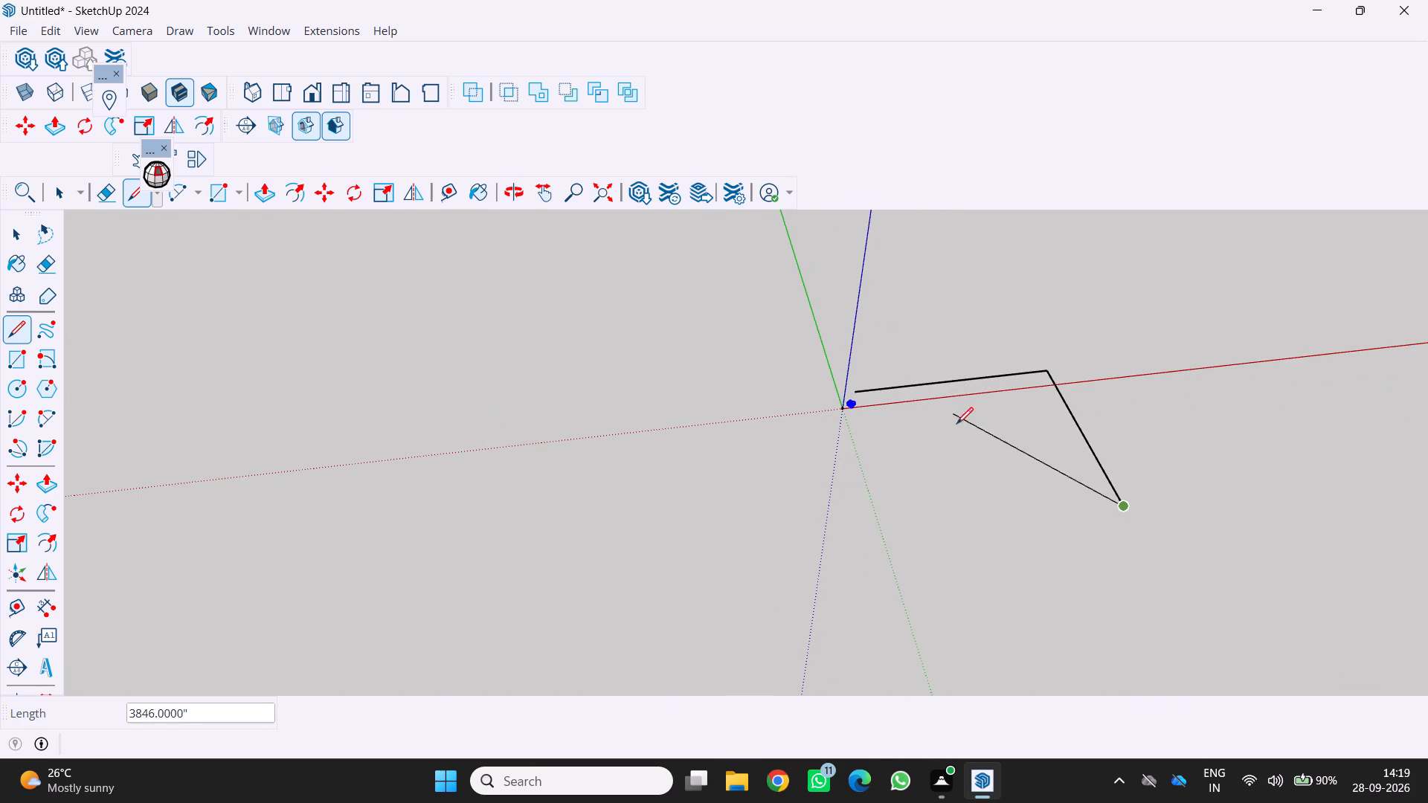
key("space")
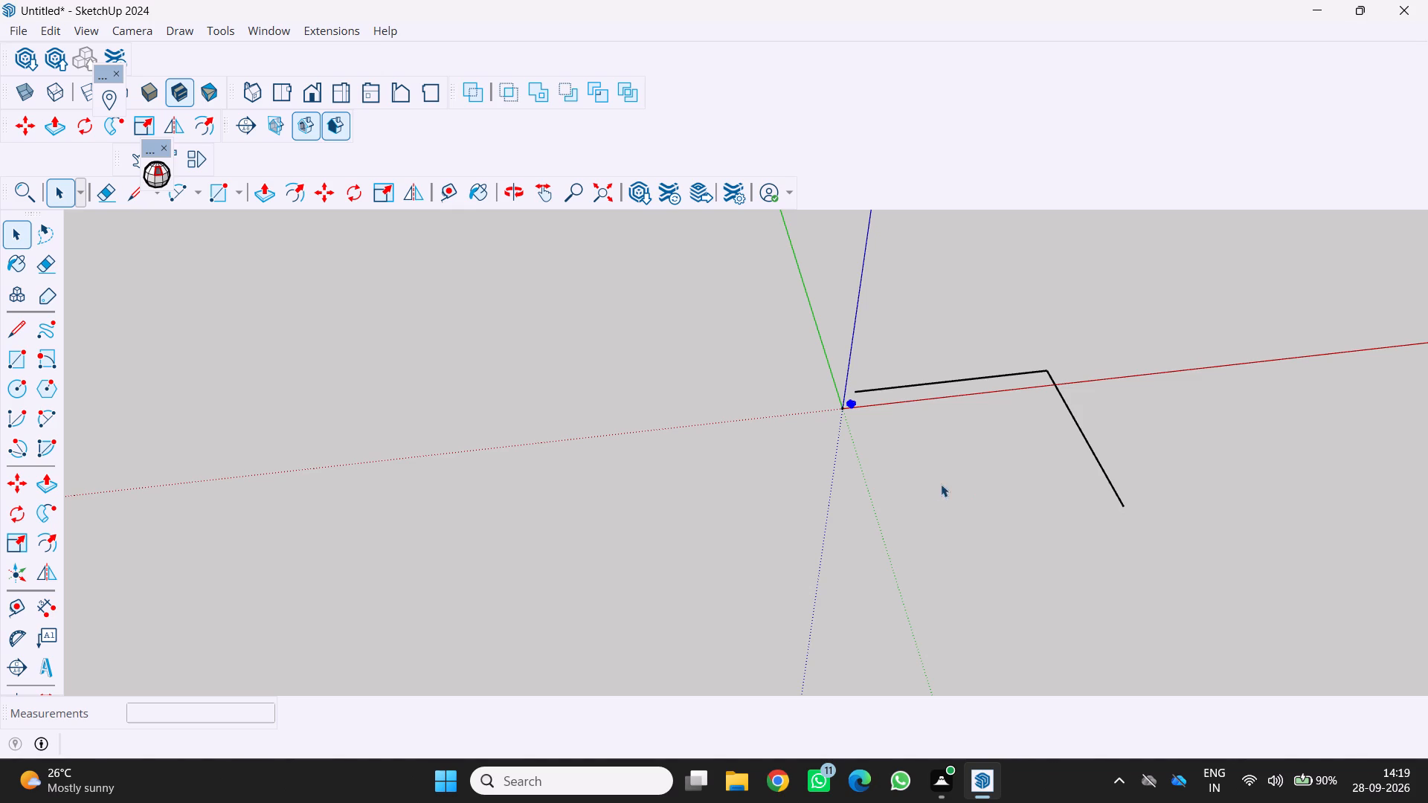
middle_click_drag(928, 482, 784, 521)
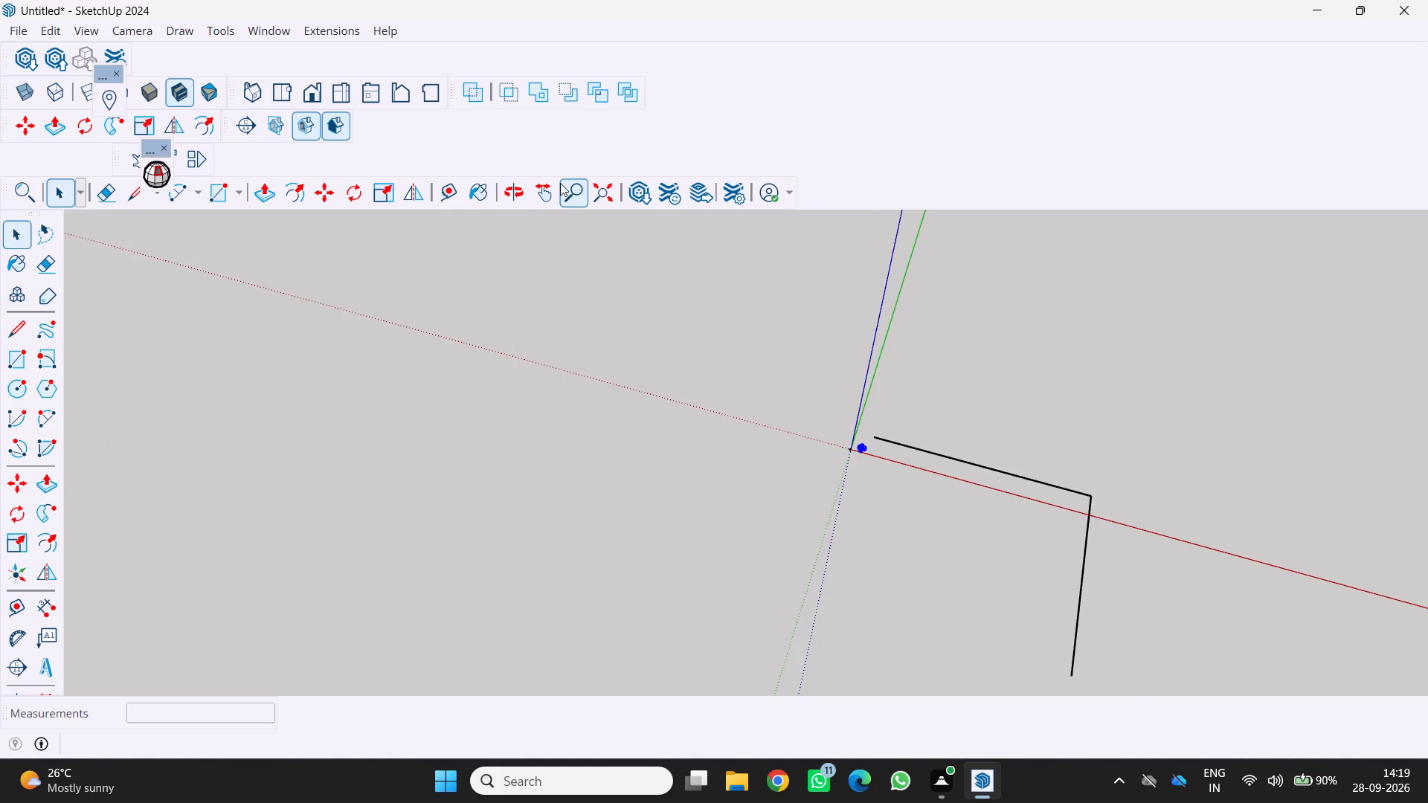
left_click(546, 191)
left_click_drag(891, 467, 568, 408)
scroll(566, 411, "down", 1)
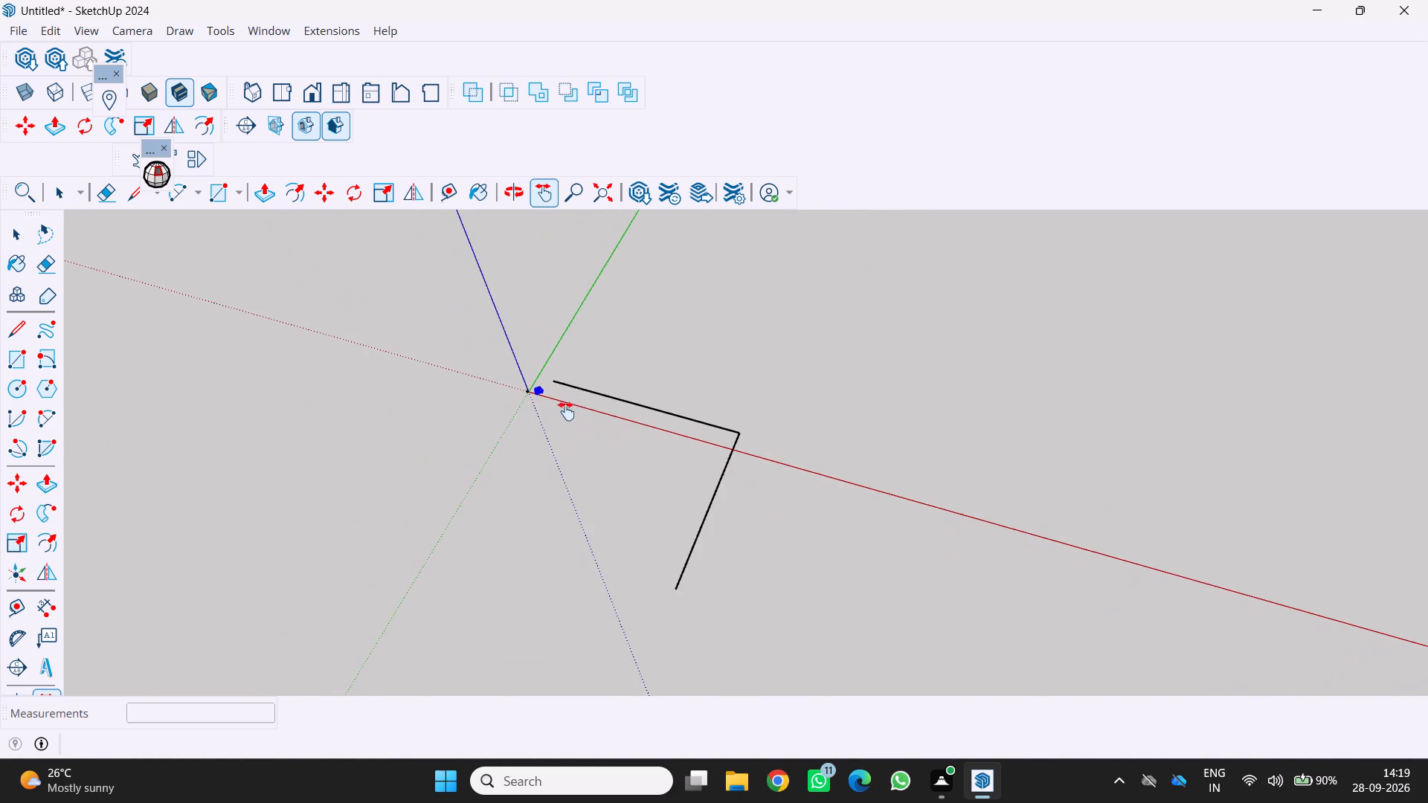
scroll(566, 411, "down", 1)
middle_click_drag(564, 413, 707, 346)
scroll(652, 422, "up", 3)
middle_click_drag(571, 535, 562, 493)
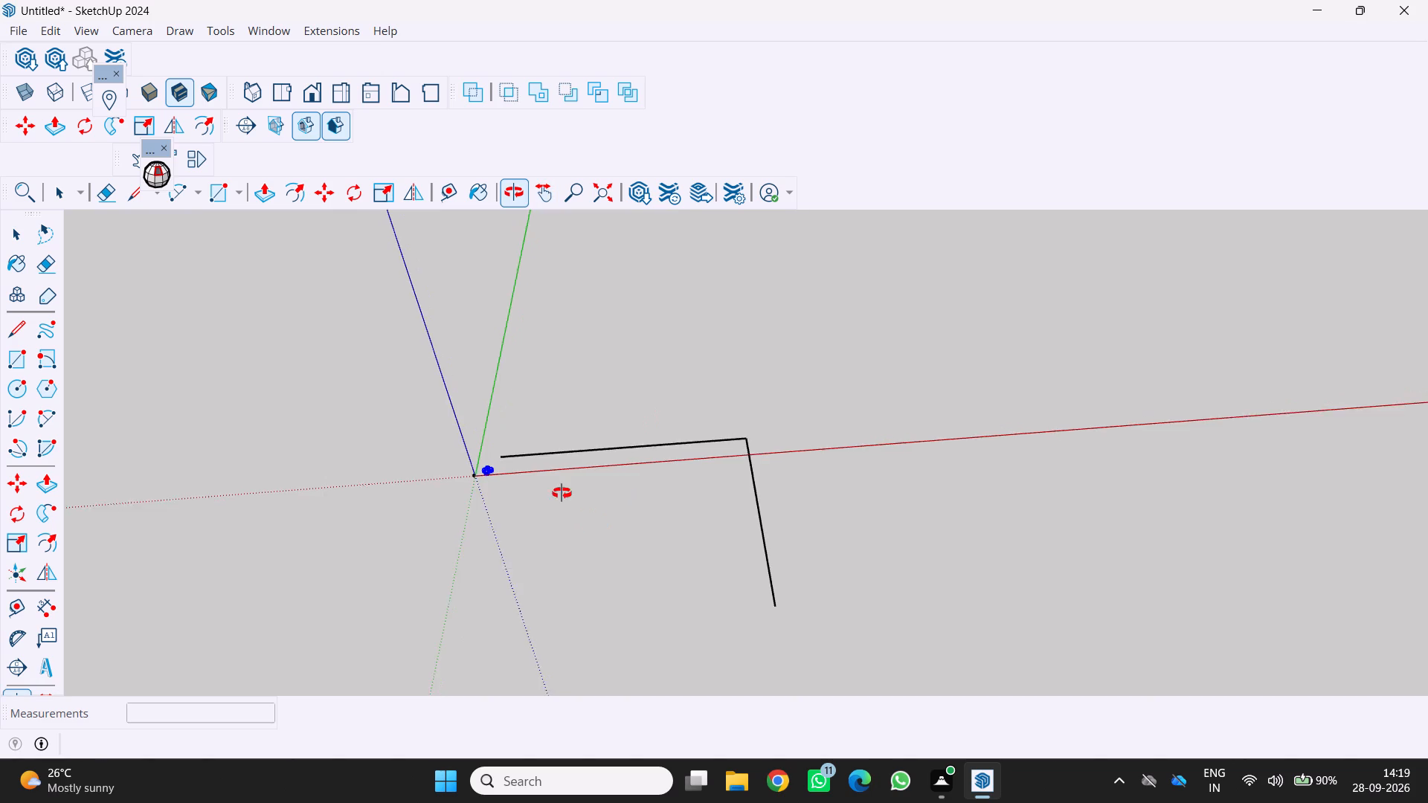
middle_click_drag(562, 493, 548, 457)
scroll(548, 457, "down", 5)
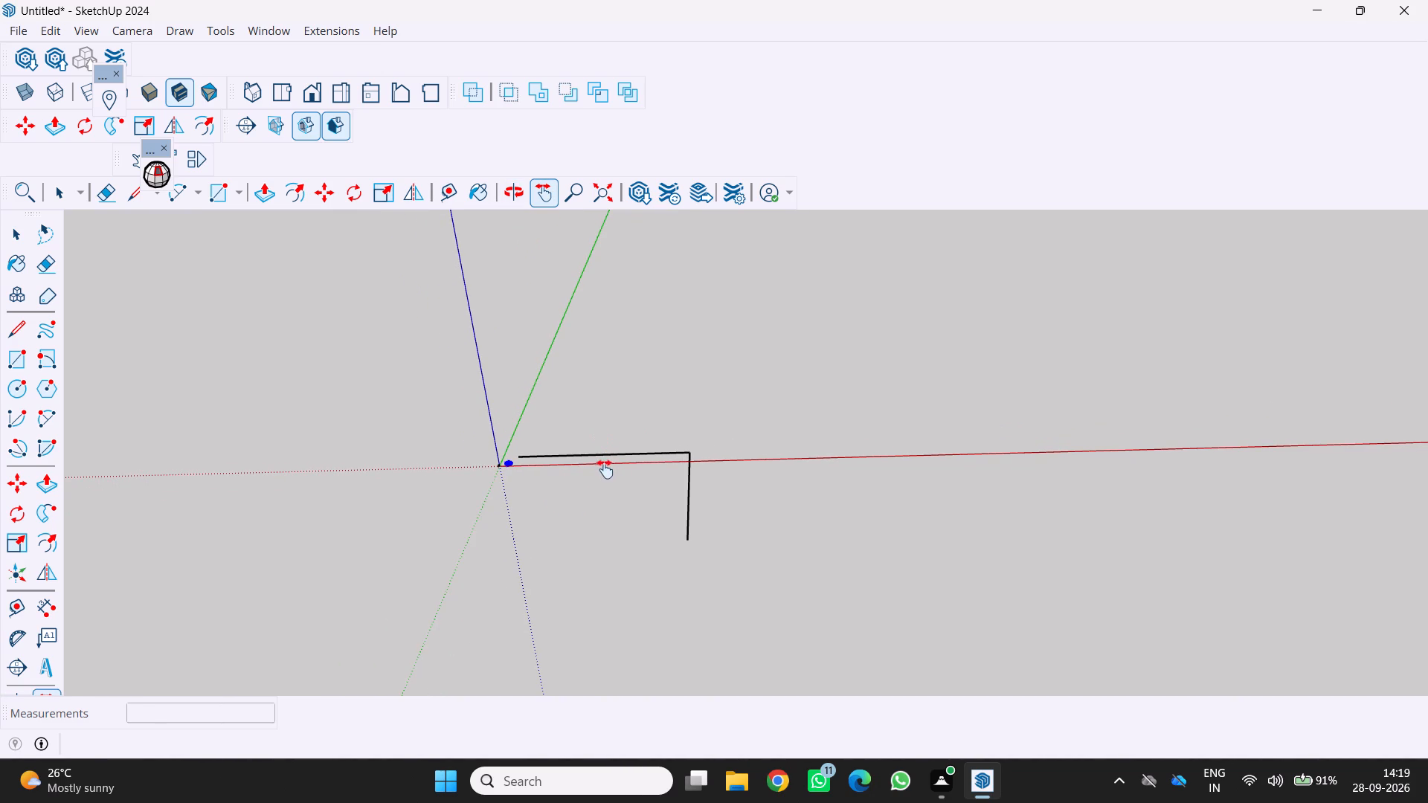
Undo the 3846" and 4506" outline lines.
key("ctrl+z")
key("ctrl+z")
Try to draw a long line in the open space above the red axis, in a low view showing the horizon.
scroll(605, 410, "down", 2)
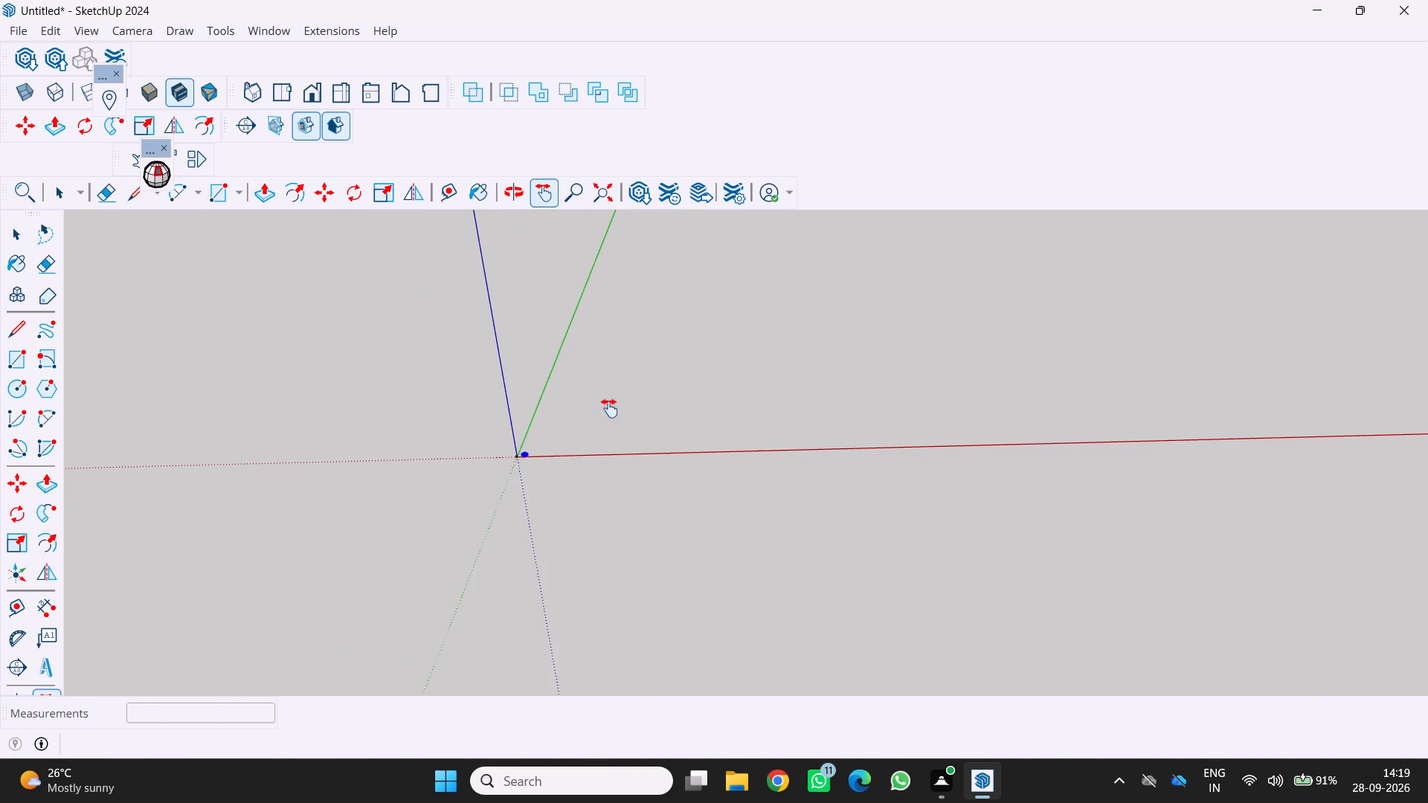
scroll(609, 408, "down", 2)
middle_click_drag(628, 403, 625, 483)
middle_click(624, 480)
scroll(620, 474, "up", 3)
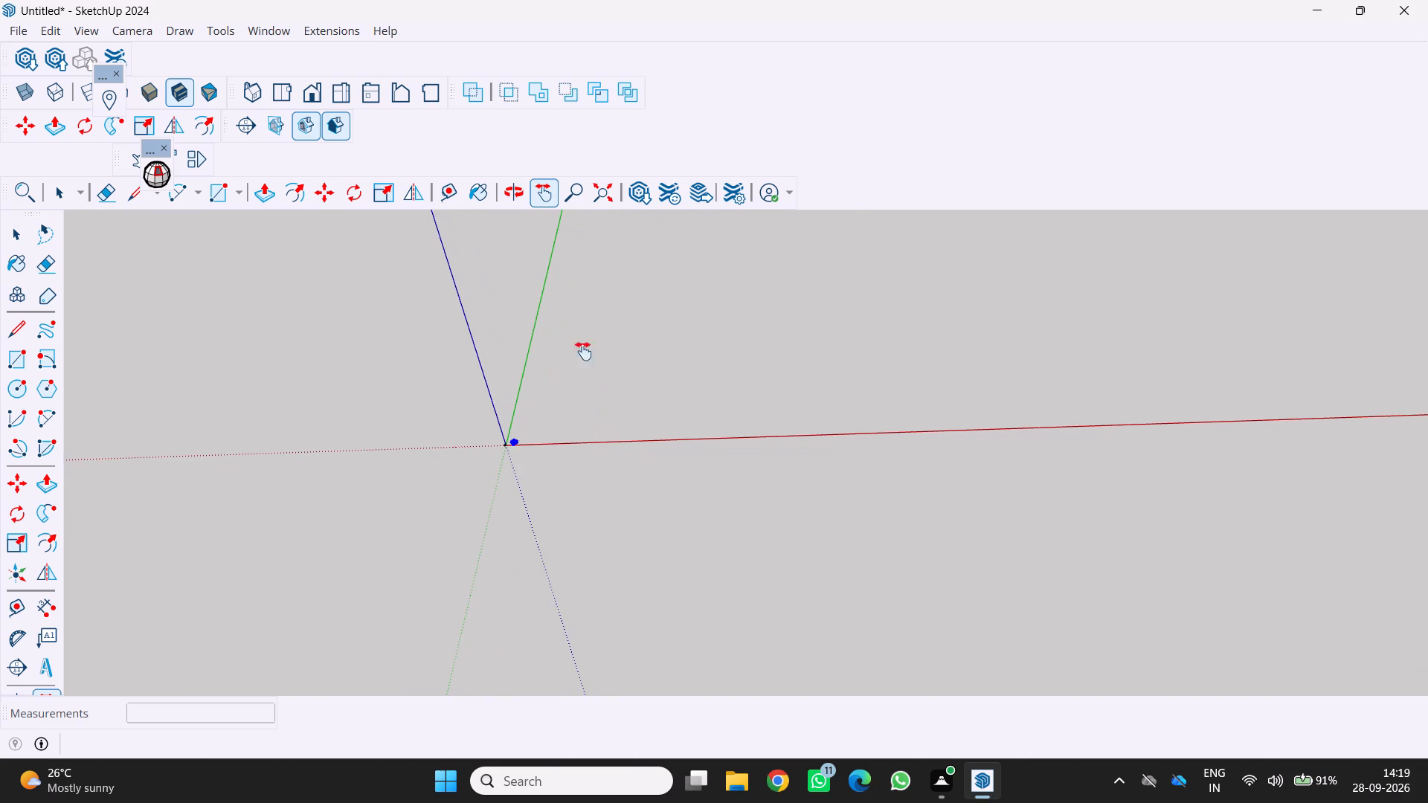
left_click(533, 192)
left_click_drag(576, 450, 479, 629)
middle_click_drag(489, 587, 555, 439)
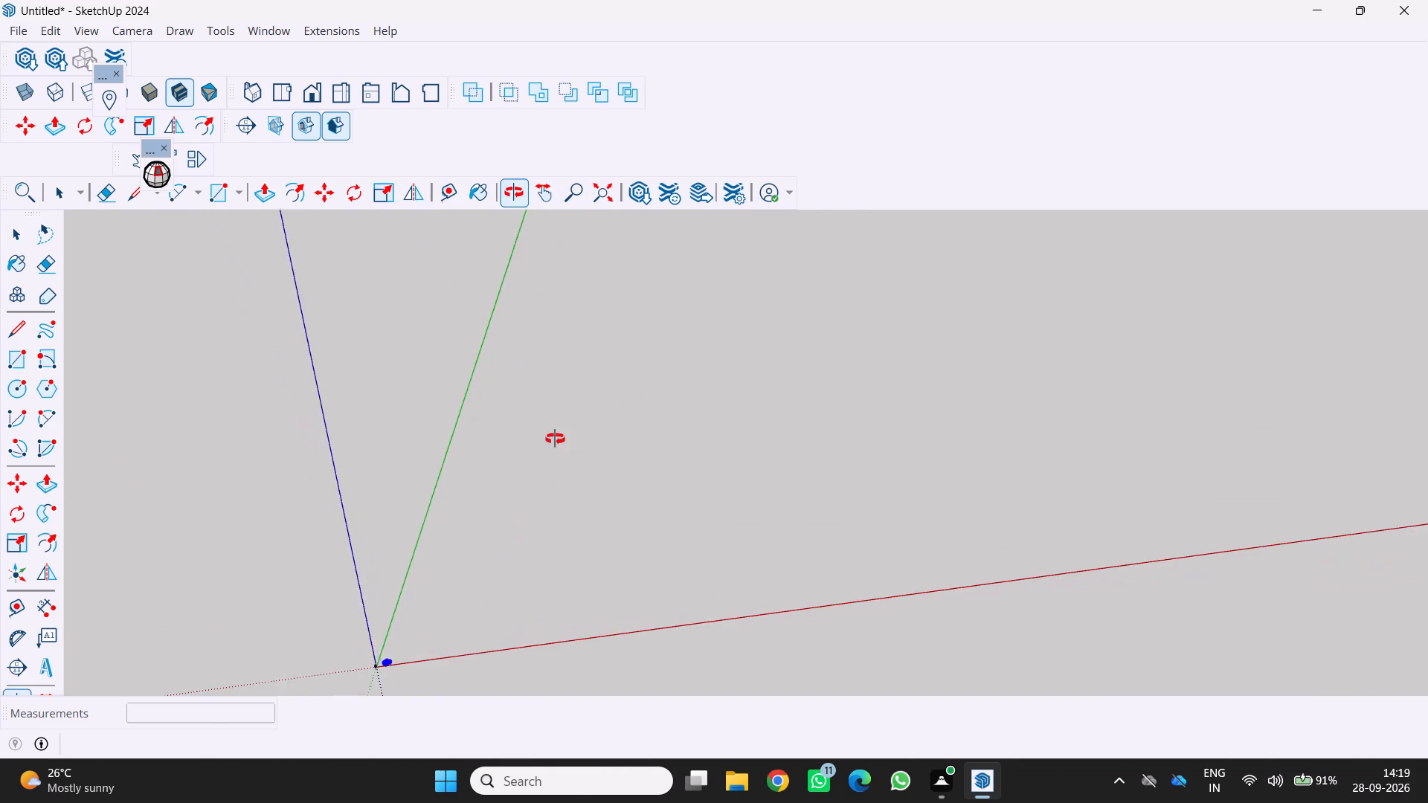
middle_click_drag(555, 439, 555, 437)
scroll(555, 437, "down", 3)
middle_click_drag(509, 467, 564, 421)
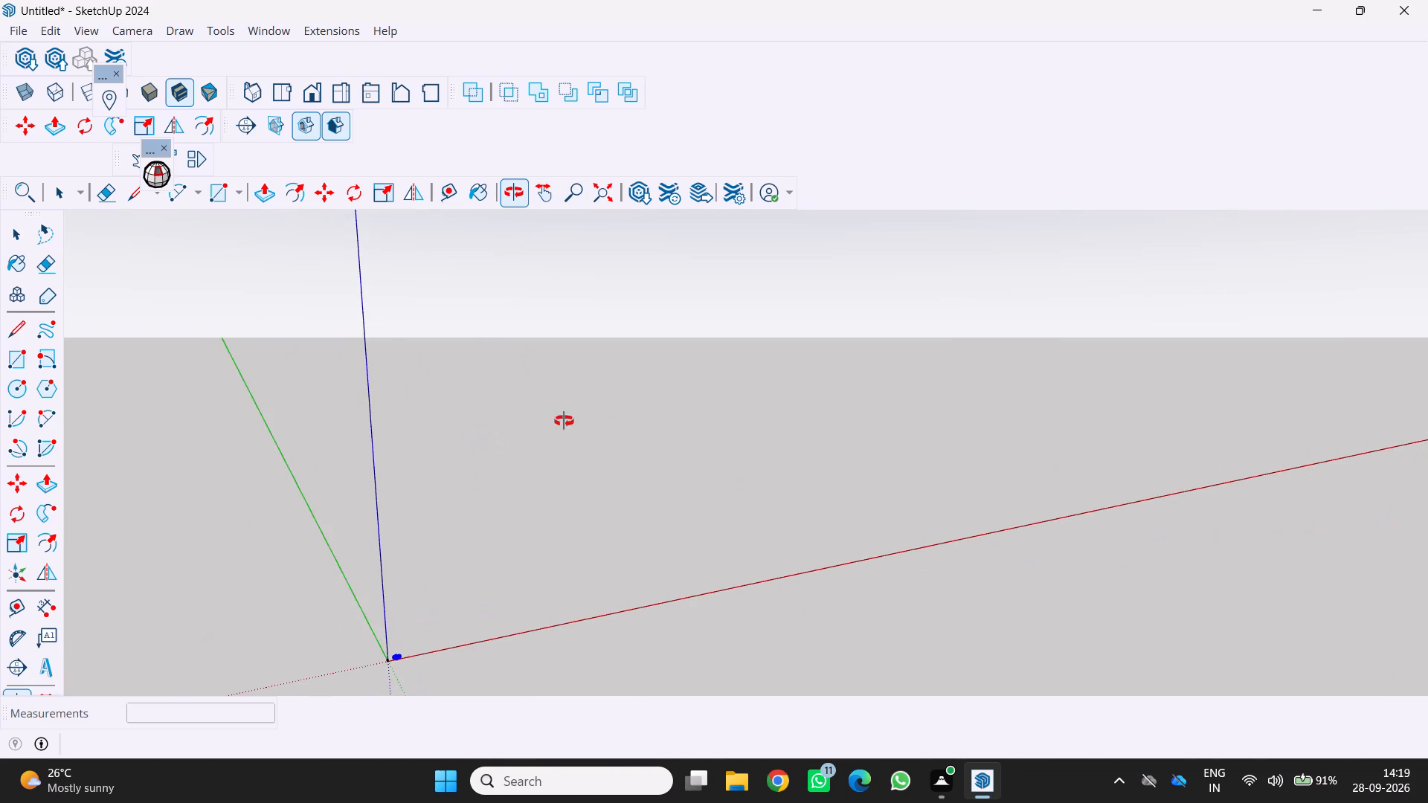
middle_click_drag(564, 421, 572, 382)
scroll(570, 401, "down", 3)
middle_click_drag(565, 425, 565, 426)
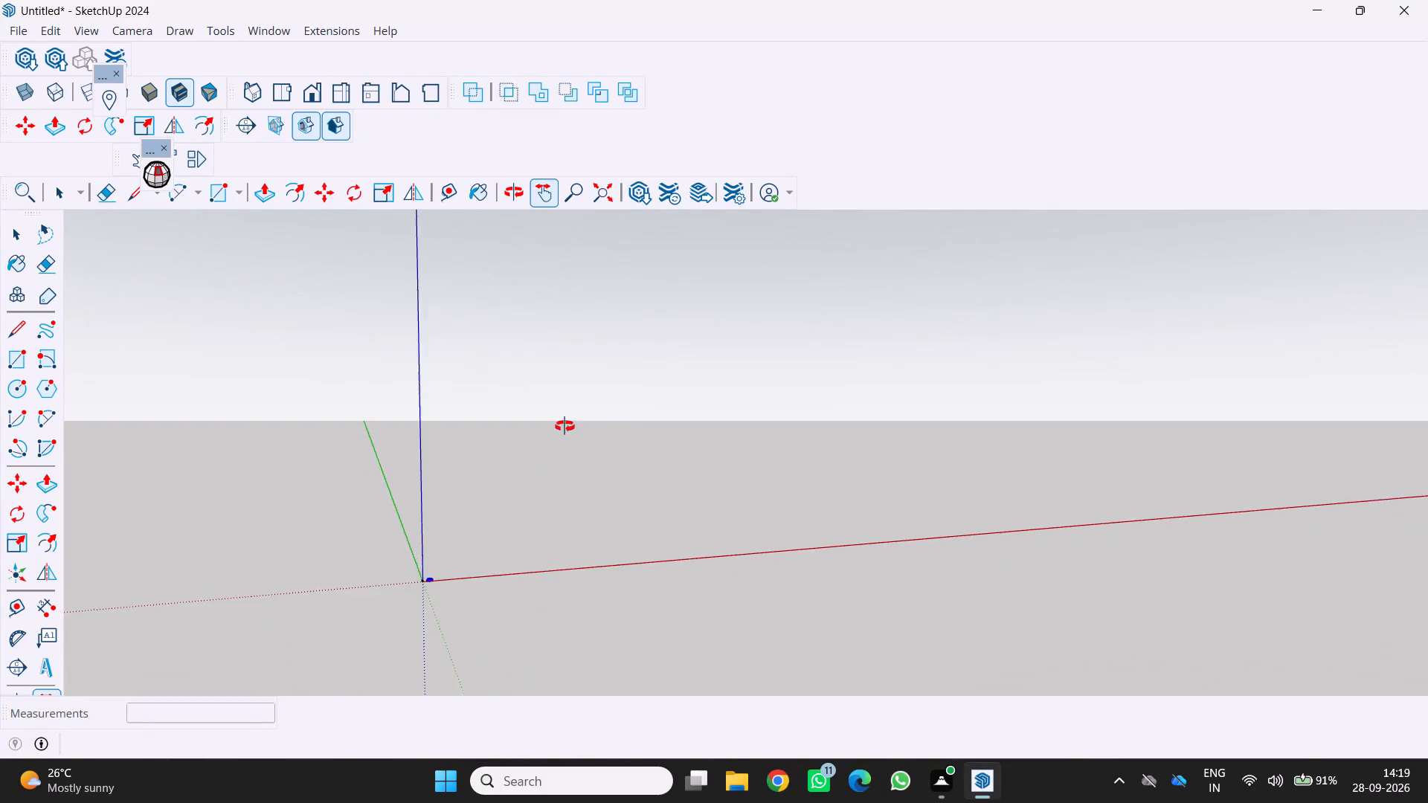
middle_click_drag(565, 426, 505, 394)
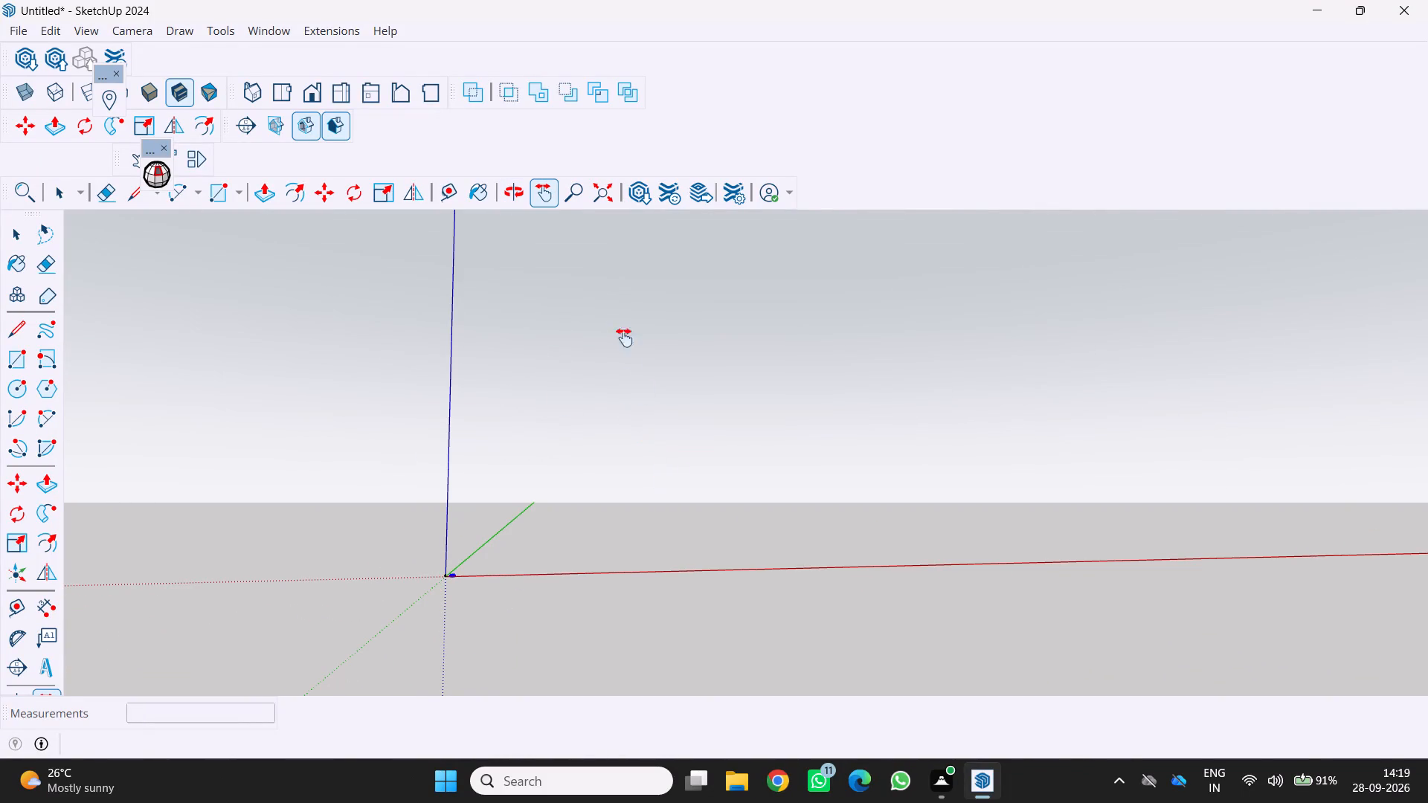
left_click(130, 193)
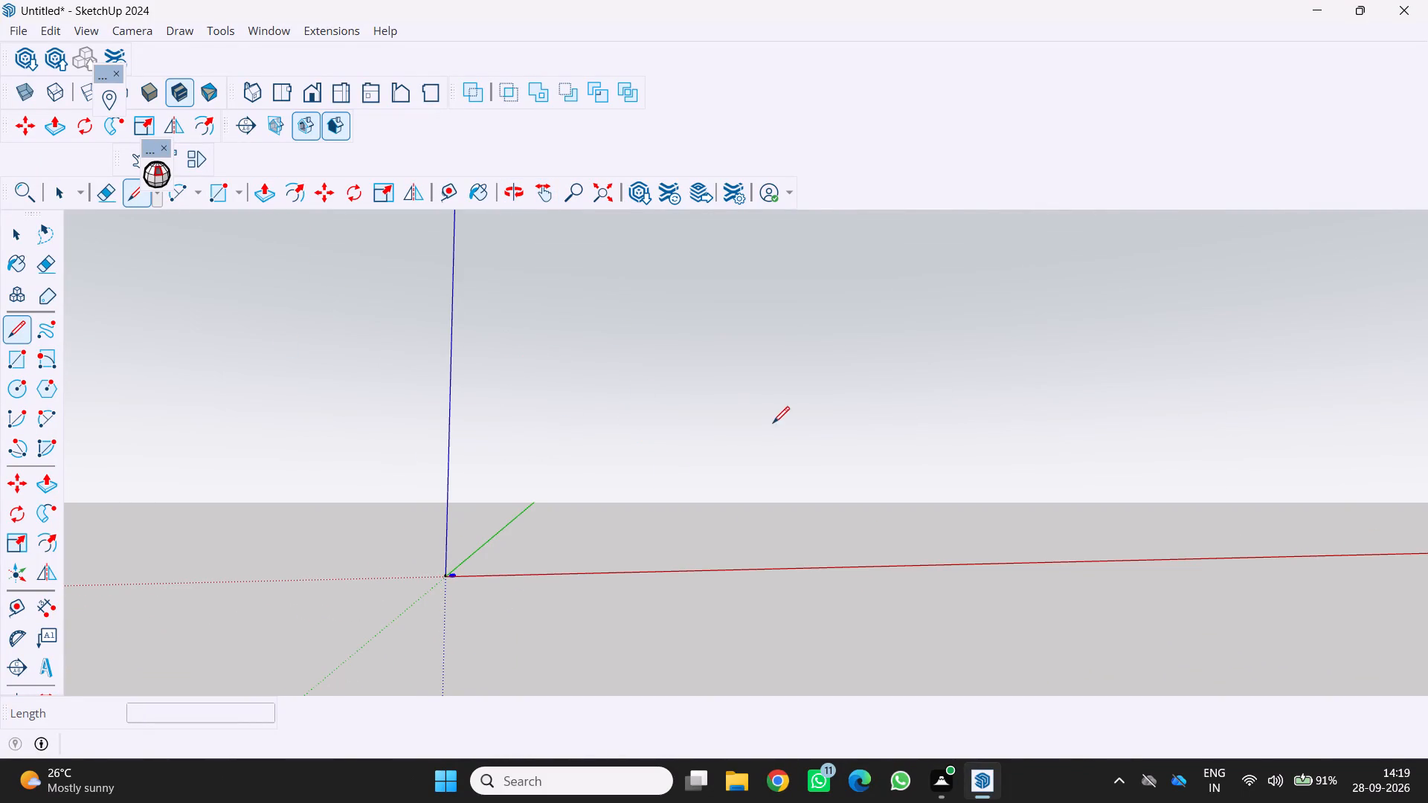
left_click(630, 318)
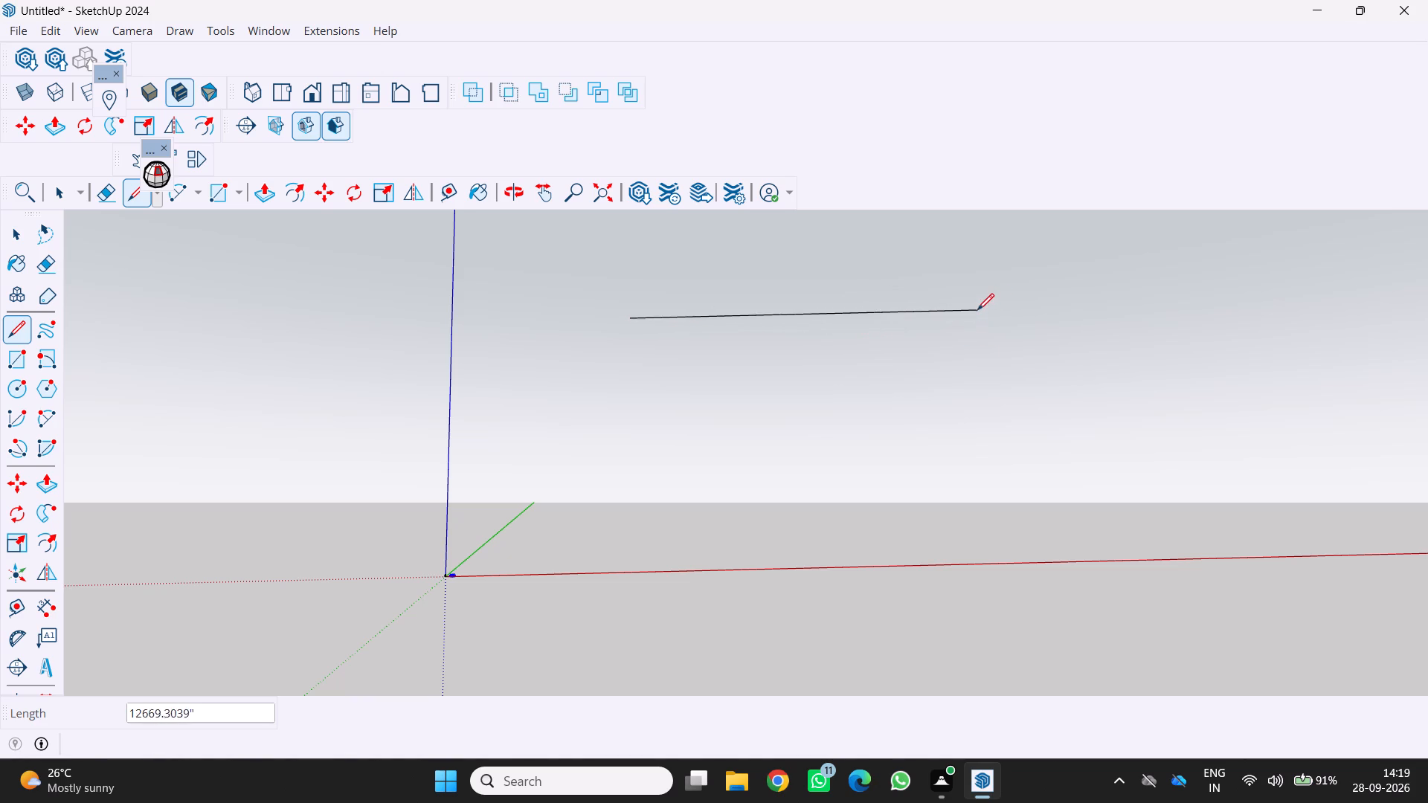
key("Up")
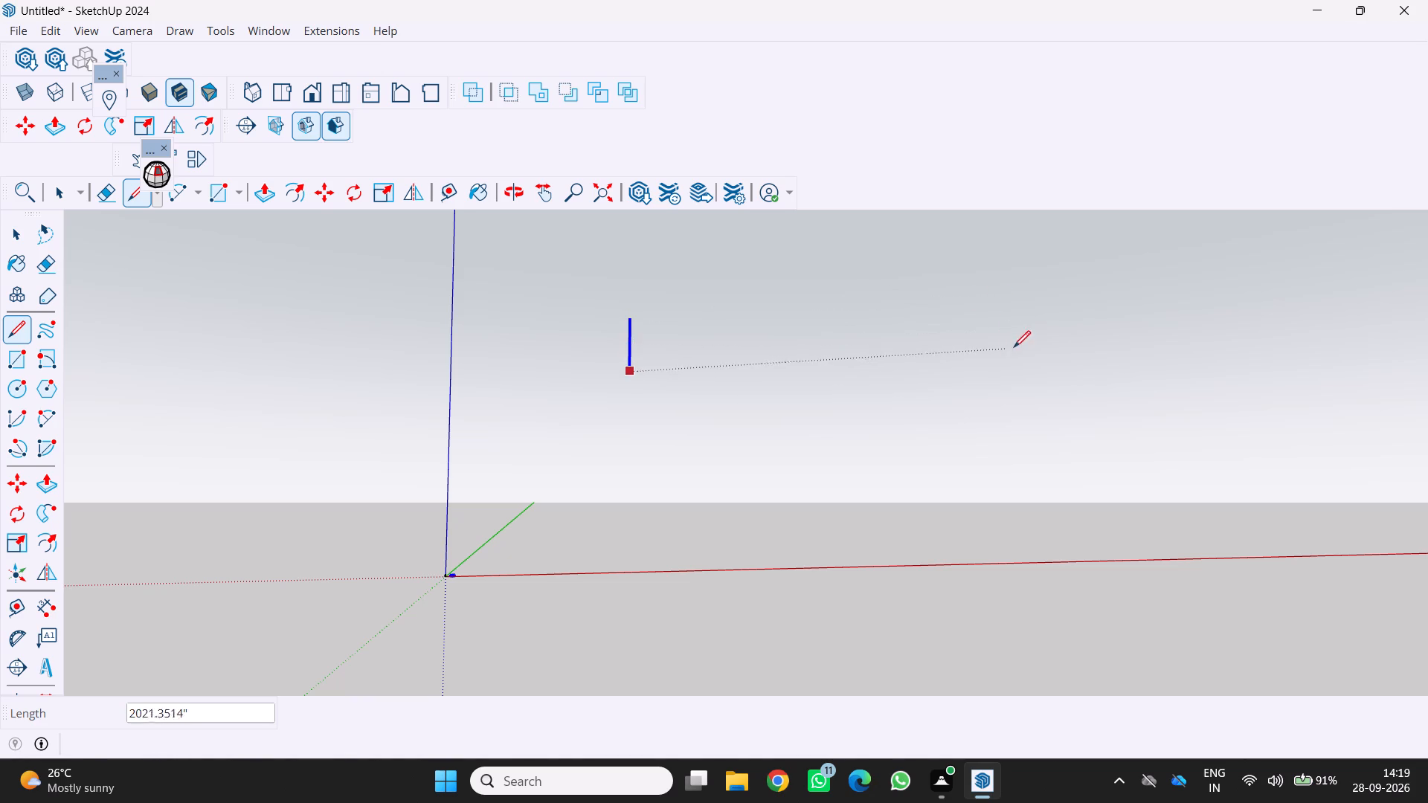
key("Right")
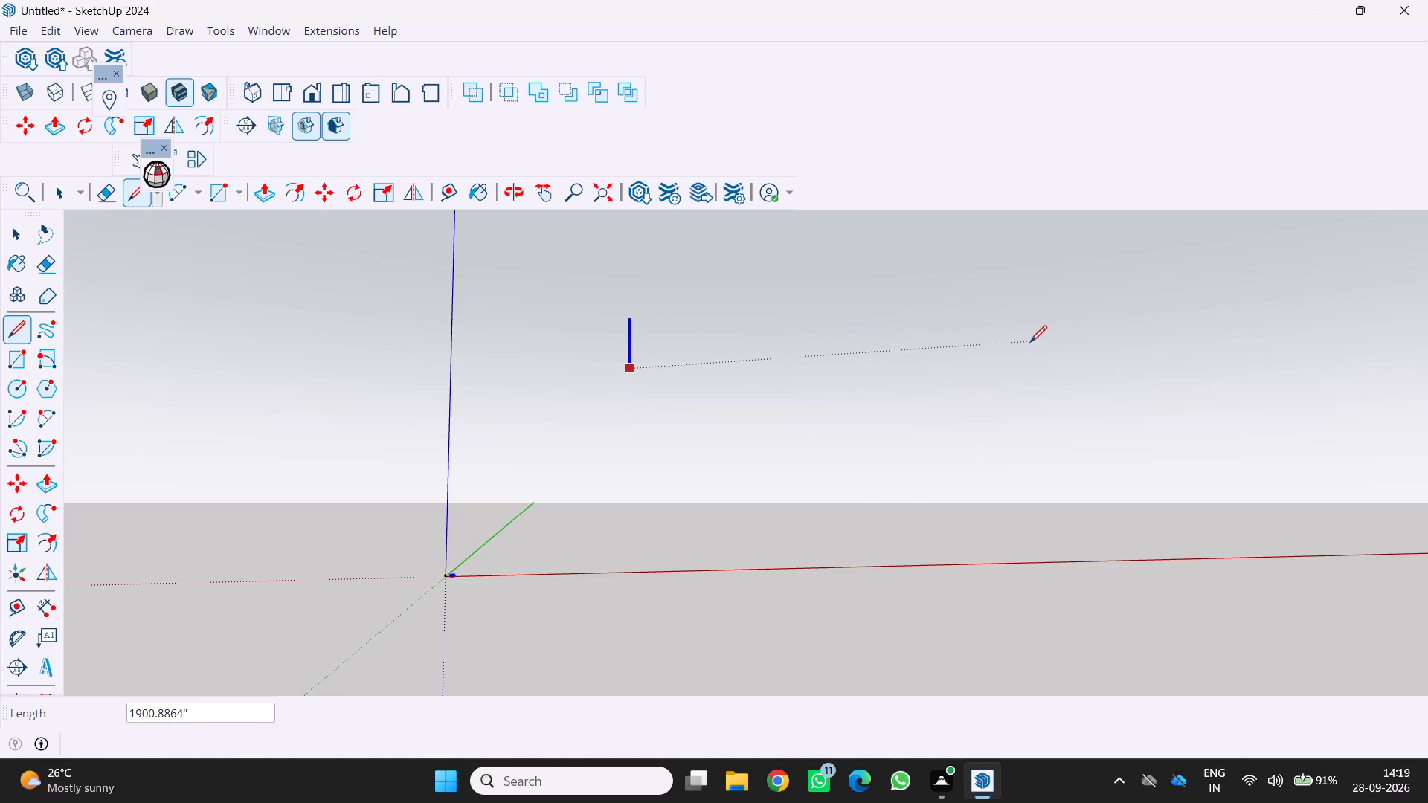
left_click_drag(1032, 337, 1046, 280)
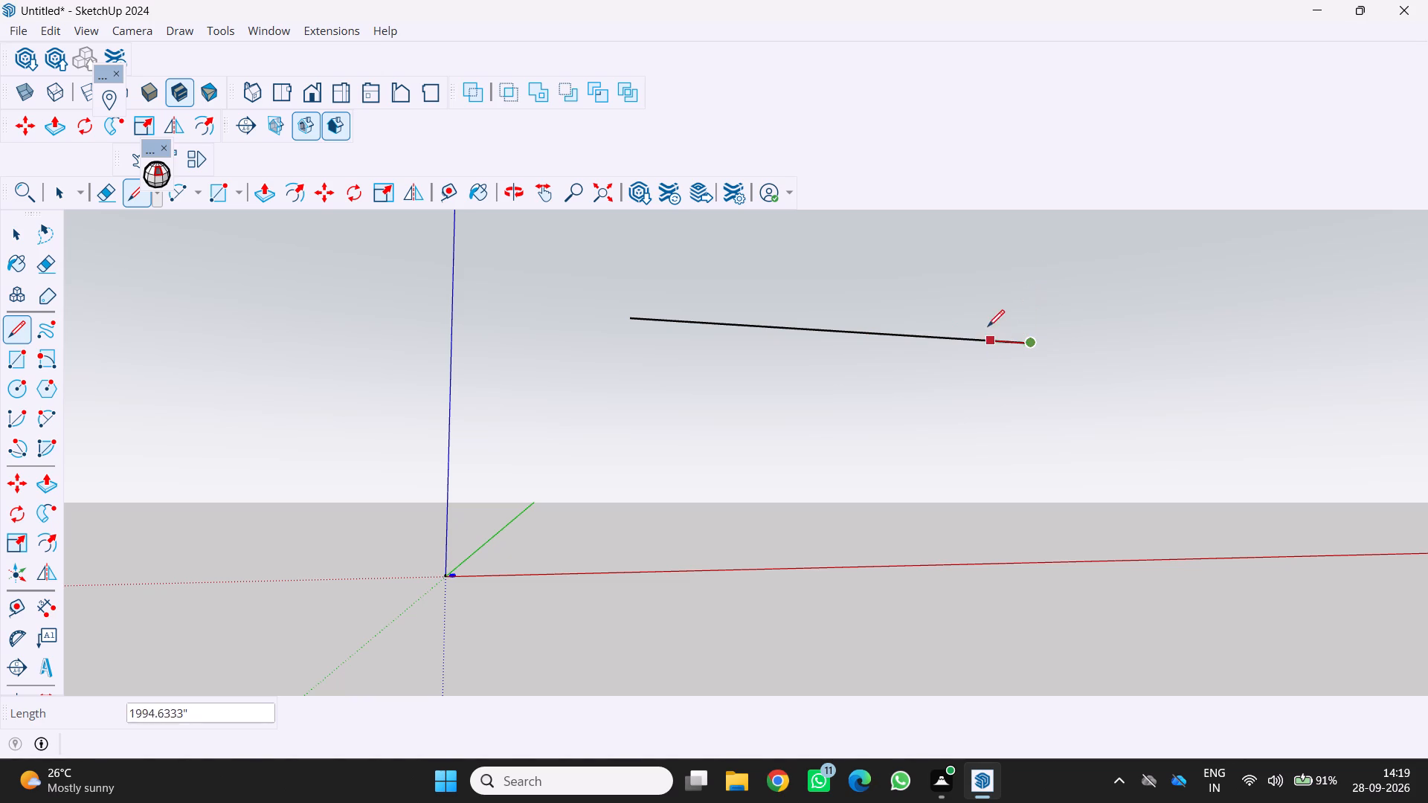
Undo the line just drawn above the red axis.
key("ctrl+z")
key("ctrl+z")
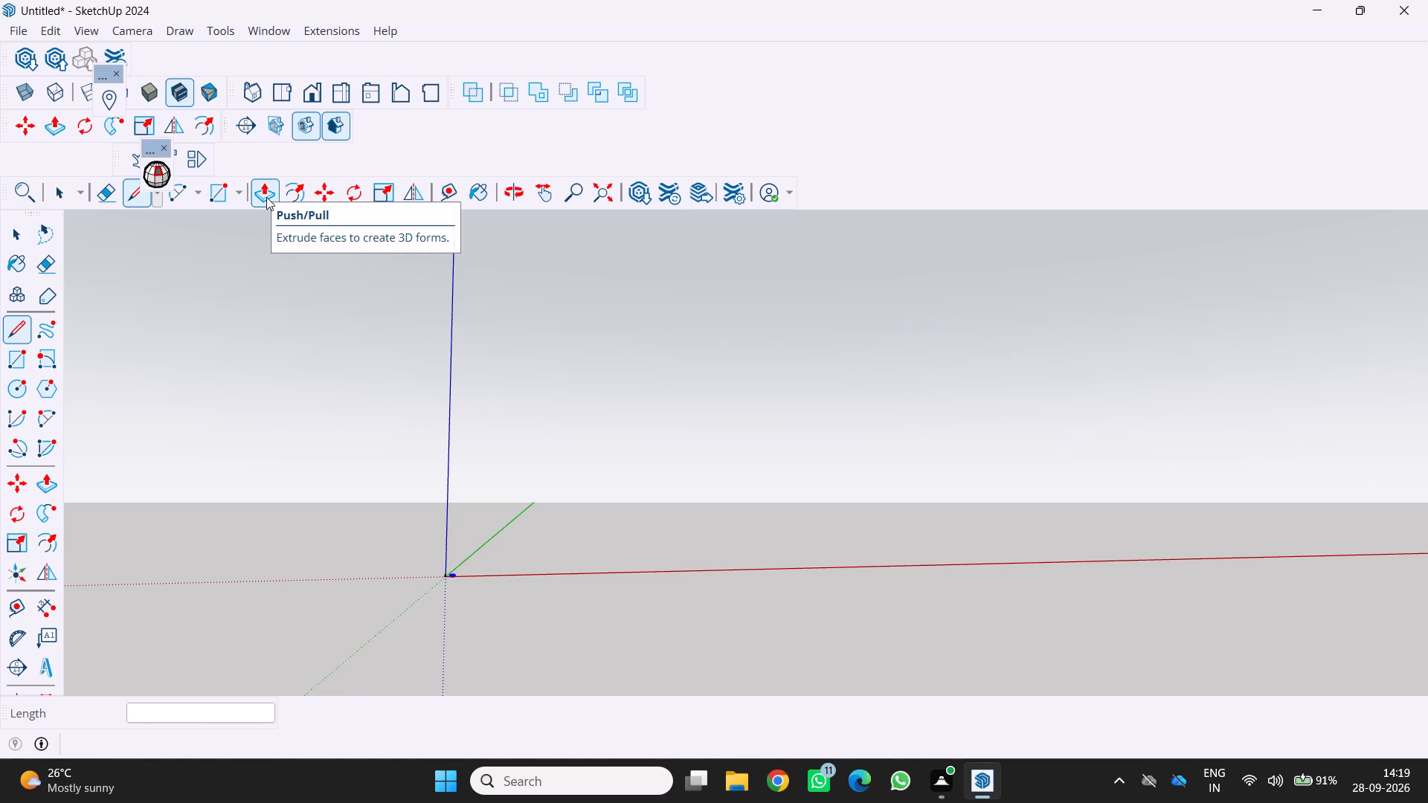
Draw a nearly horizontal 4506" line in the open space above the red axis, extending away from the blue axis.
left_click(129, 201)
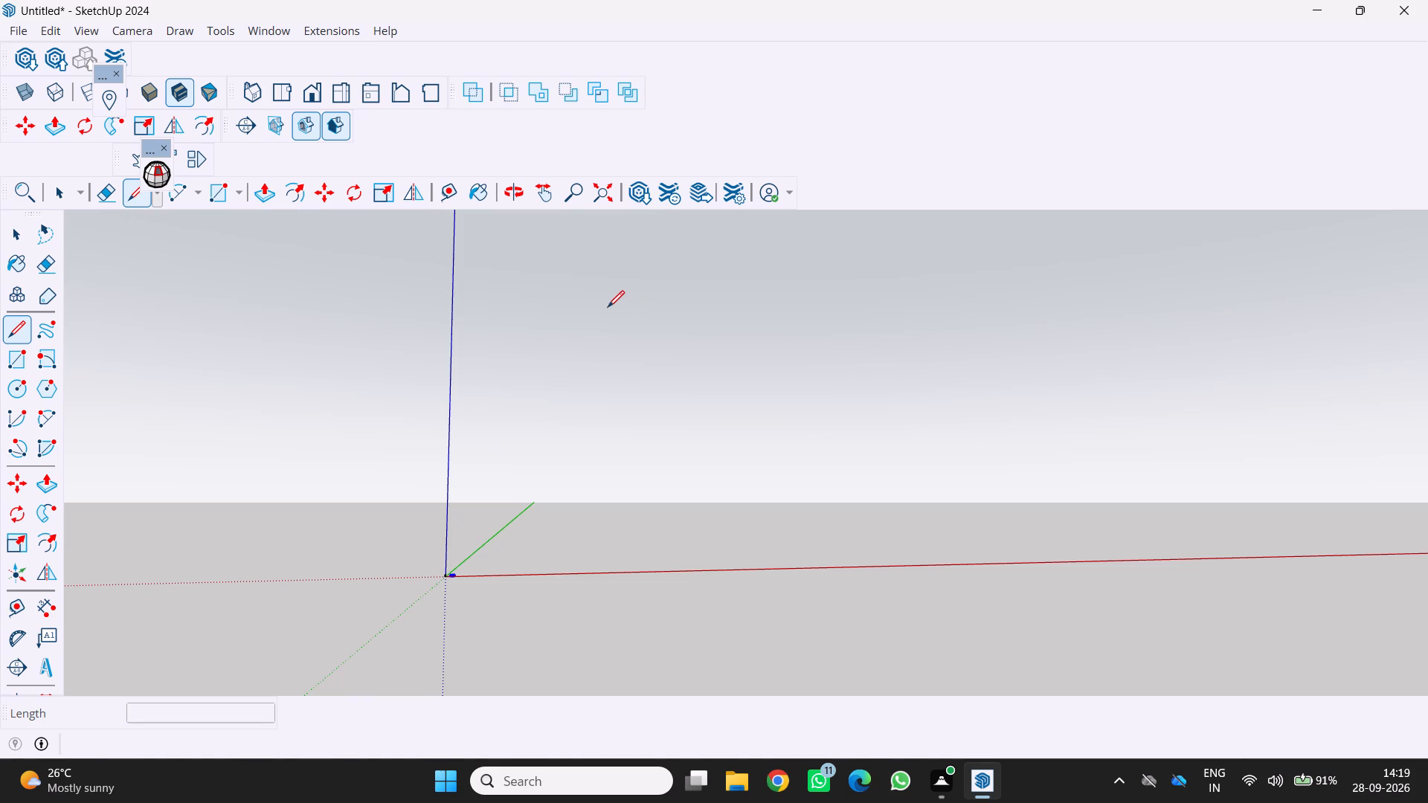
left_click_drag(608, 307, 620, 298)
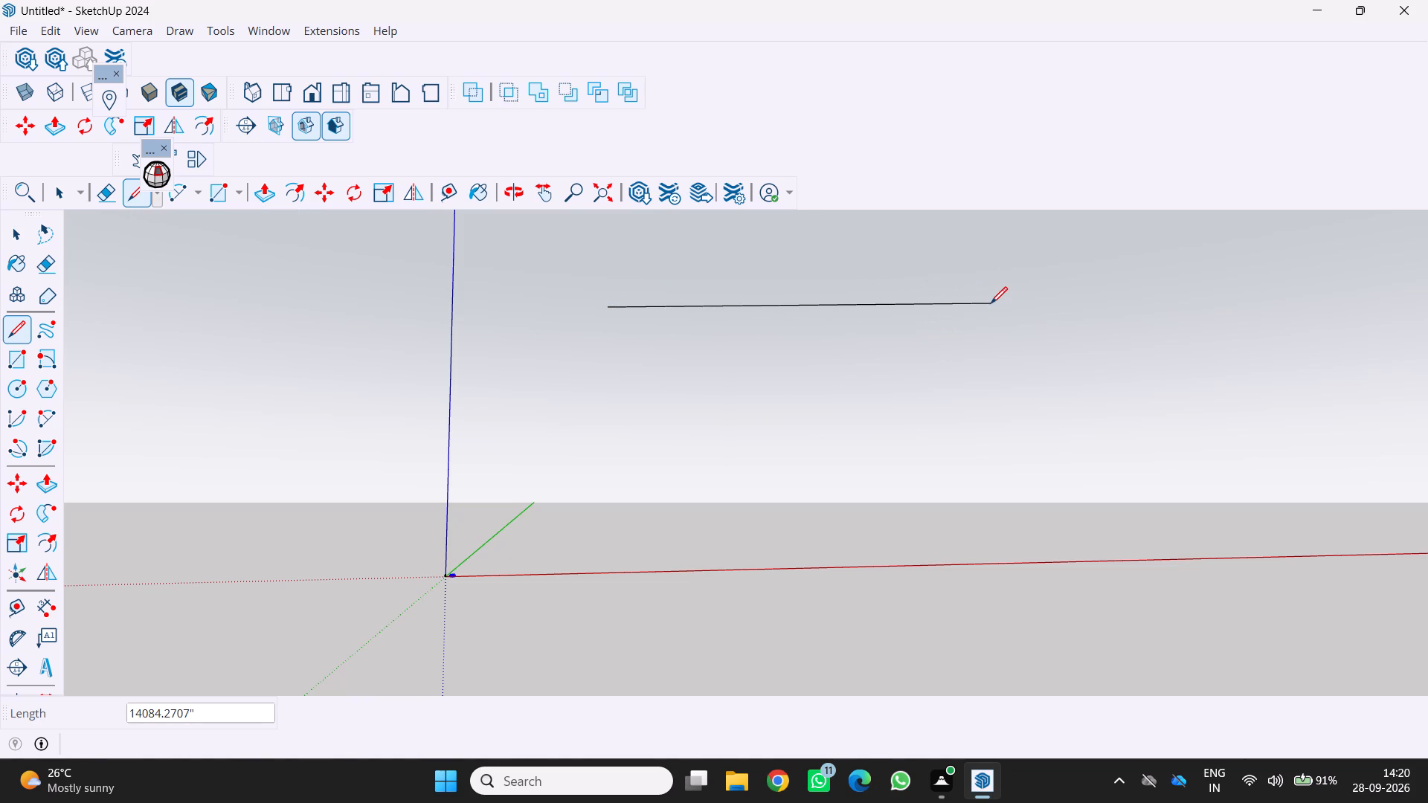
type("450")
key("6")
key("Return")
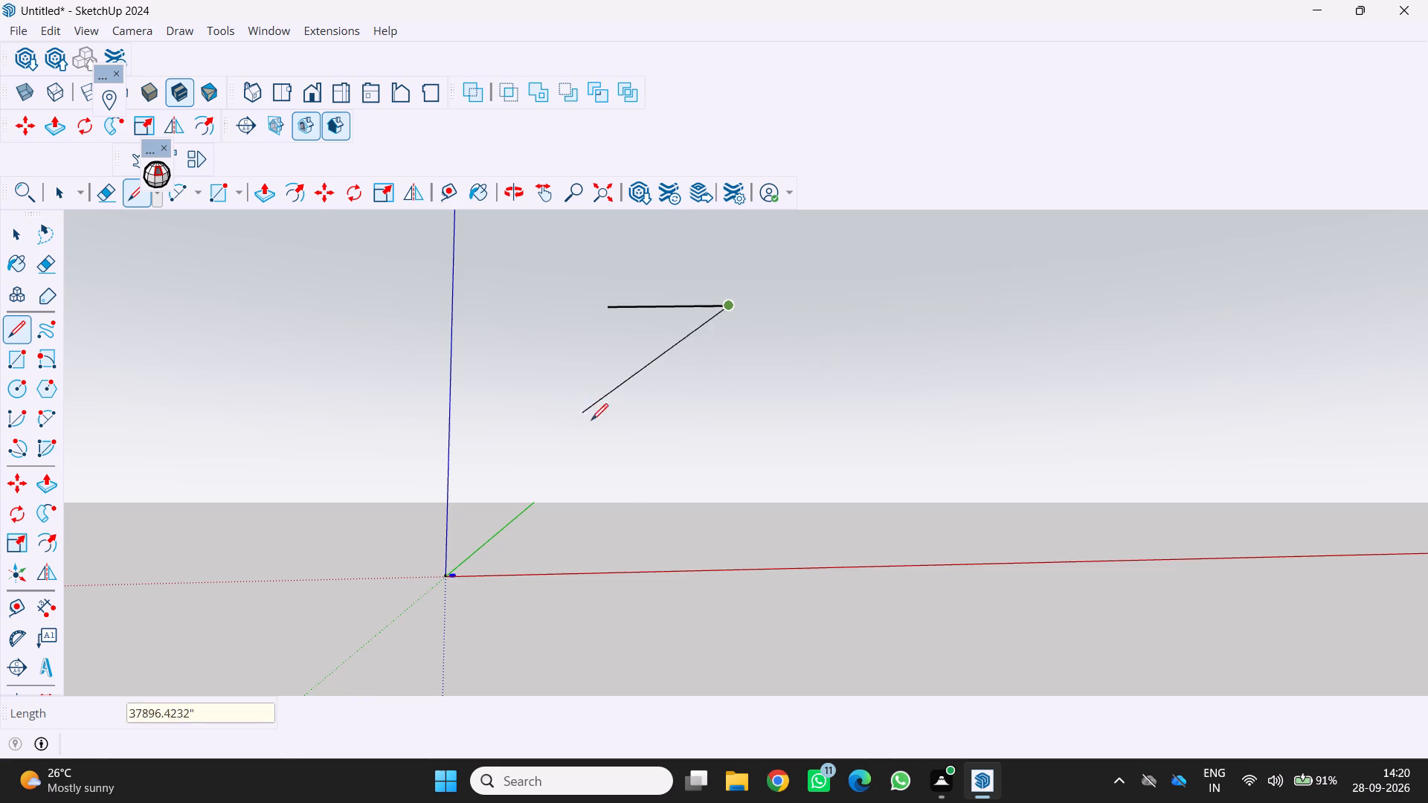
Draw a 3846" line straight down along the blue axis from the far end of the 4506" line.
key("3")
left_click(718, 481)
key("8")
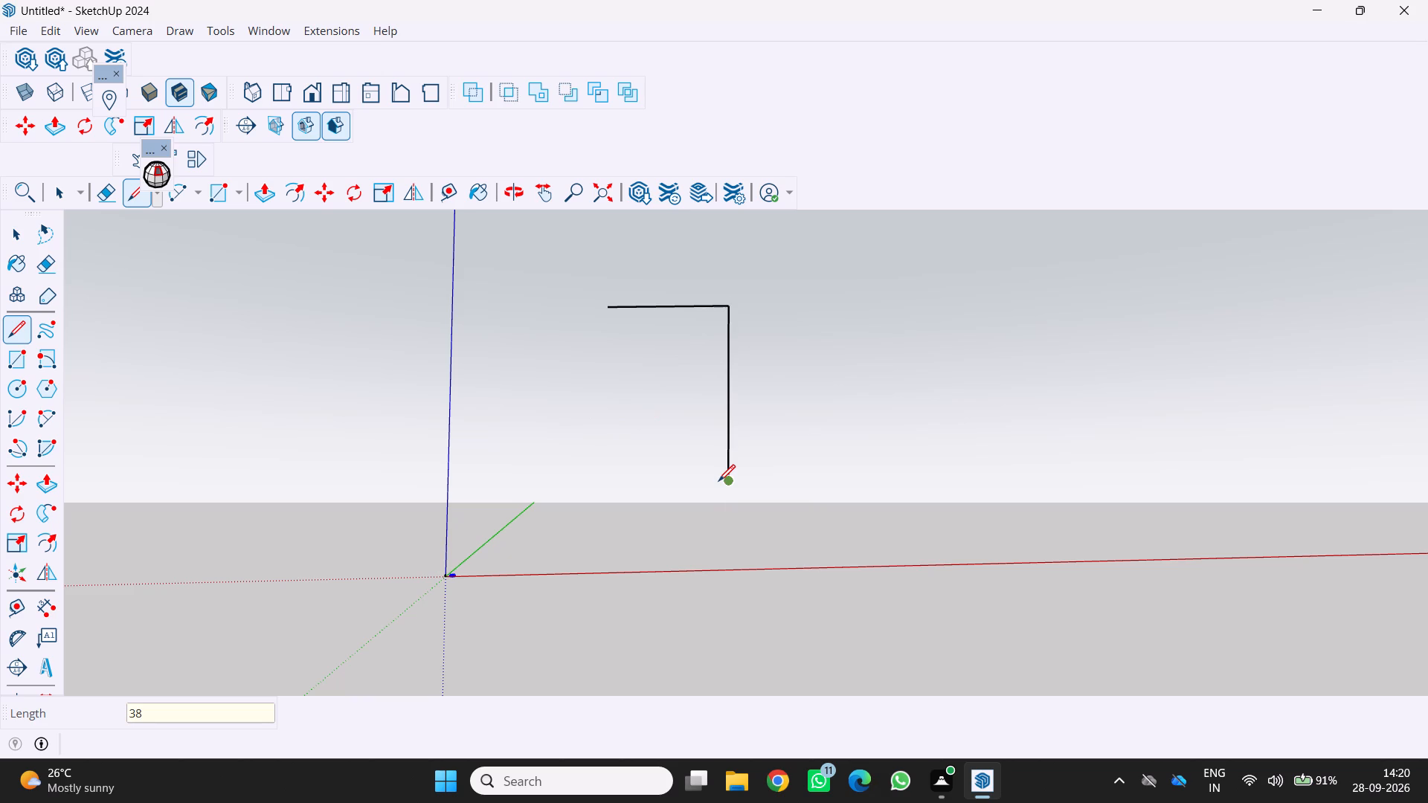
type("46")
key("Return")
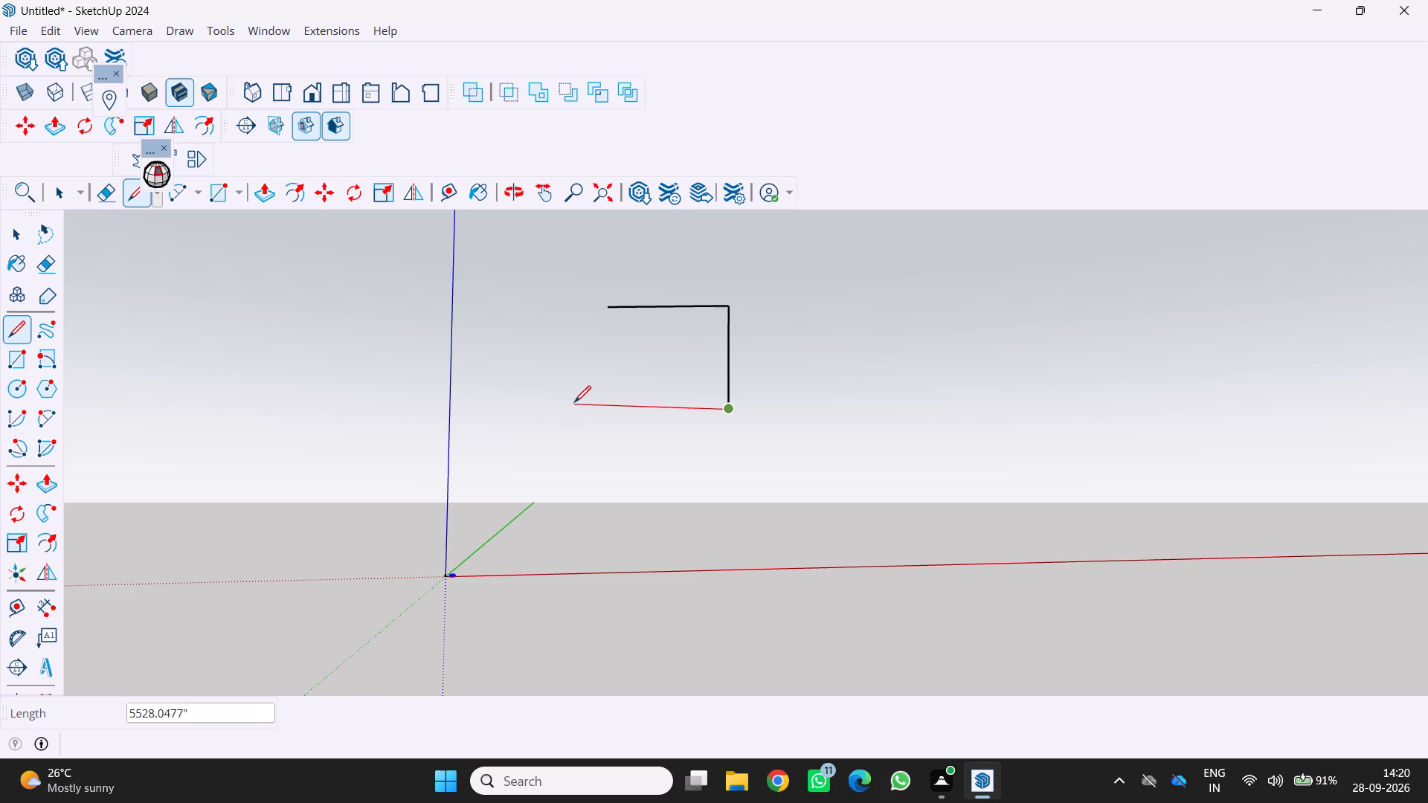
key("space")
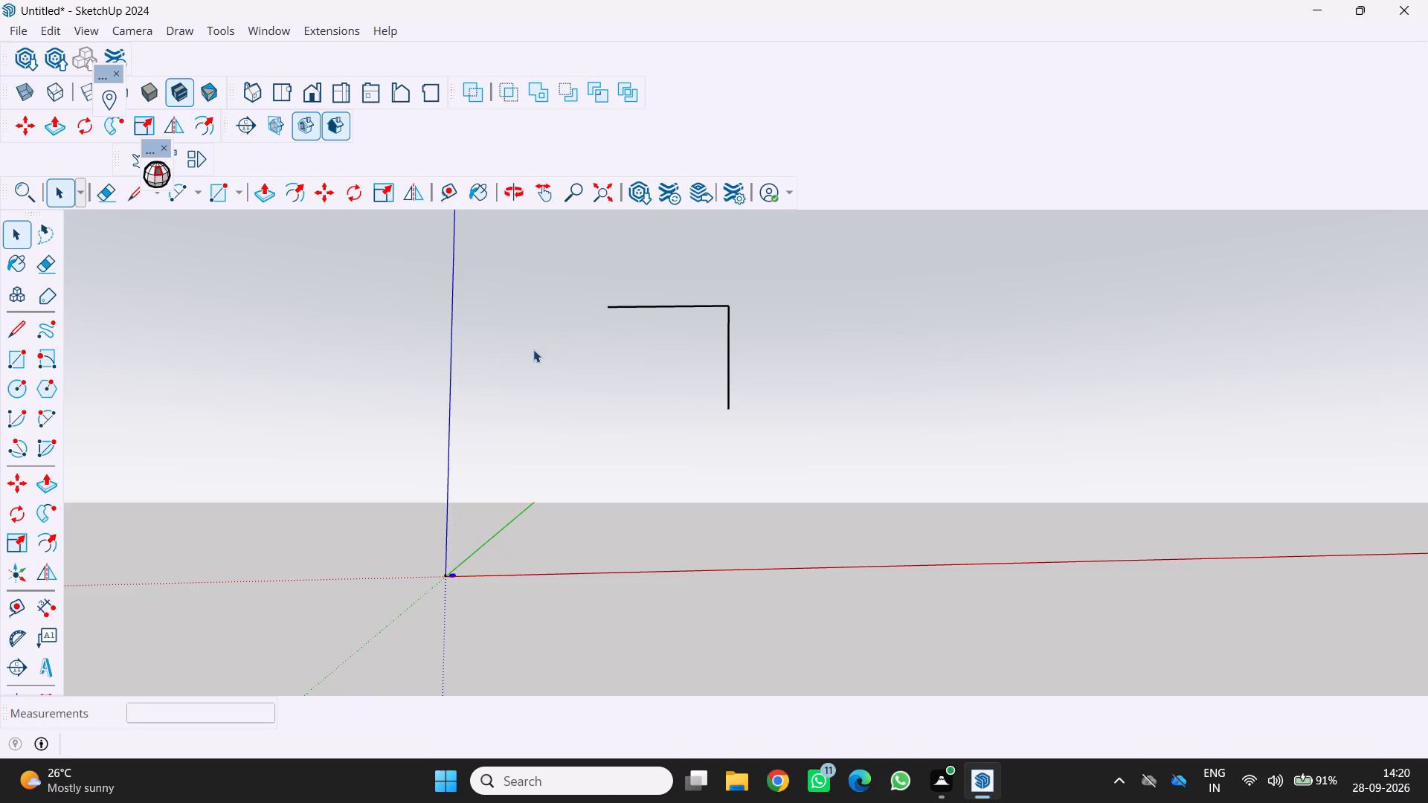
From the 4506" line's free end, draw a 1540" line straight down and an 850" line outward along the red axis.
key("l")
key("Return")
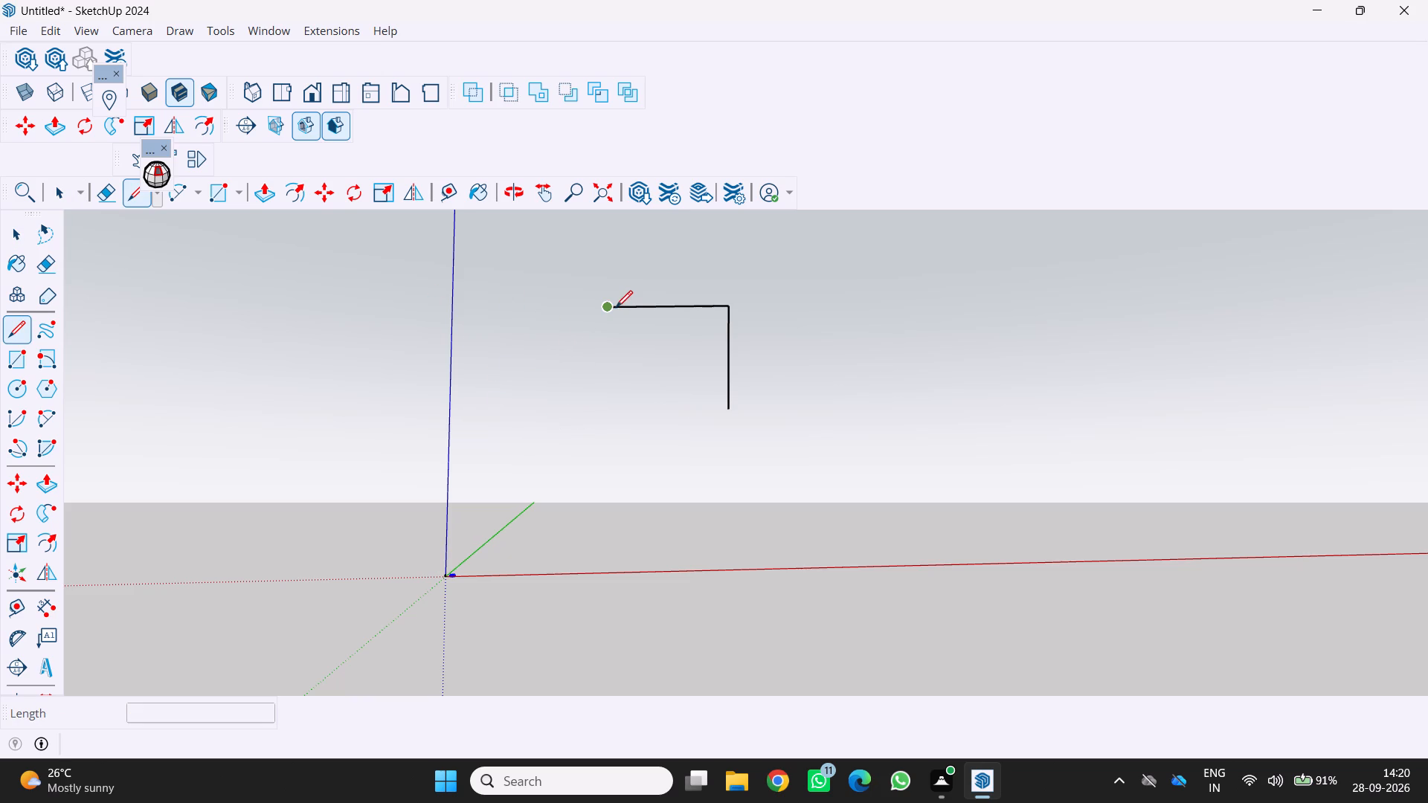
left_click(607, 306)
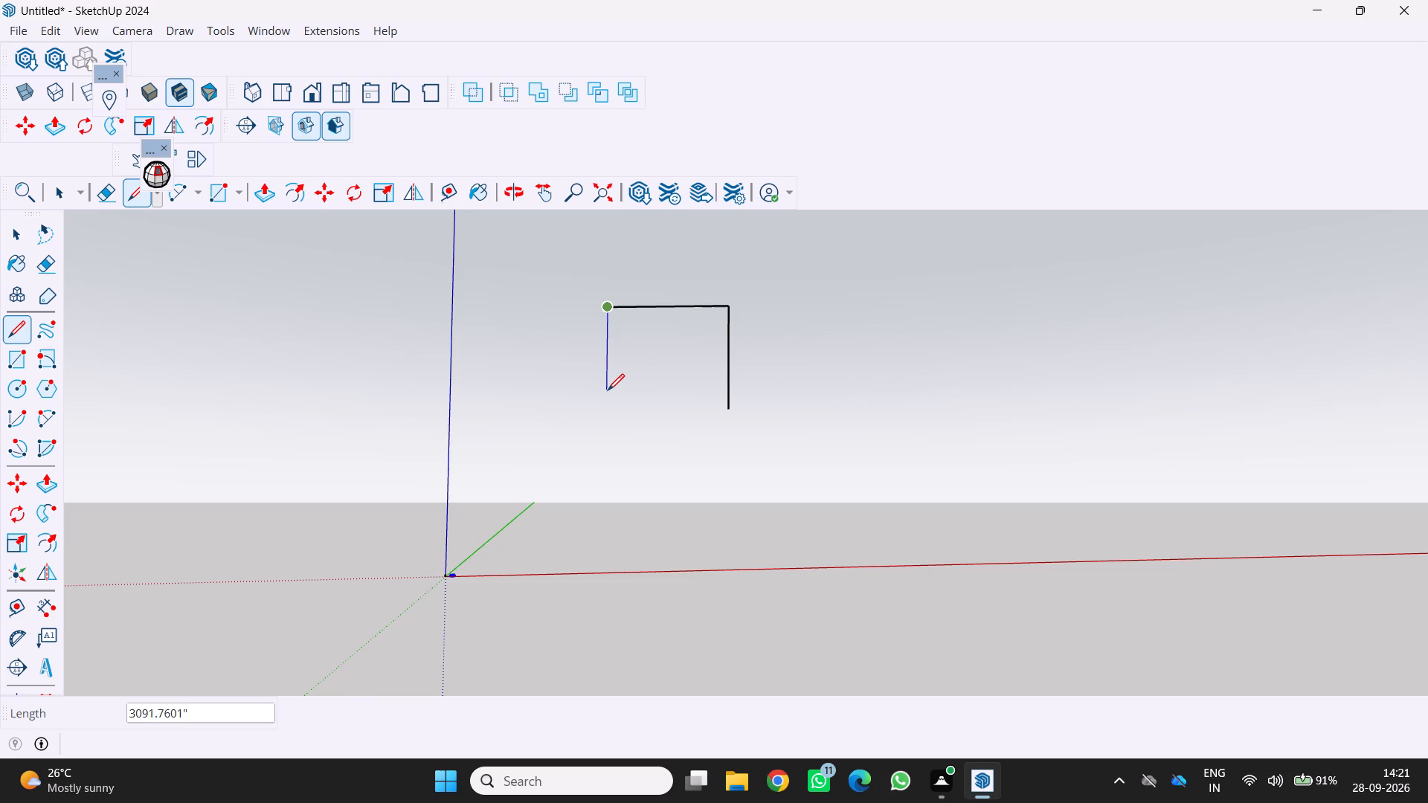
type("1540")
key("Return")
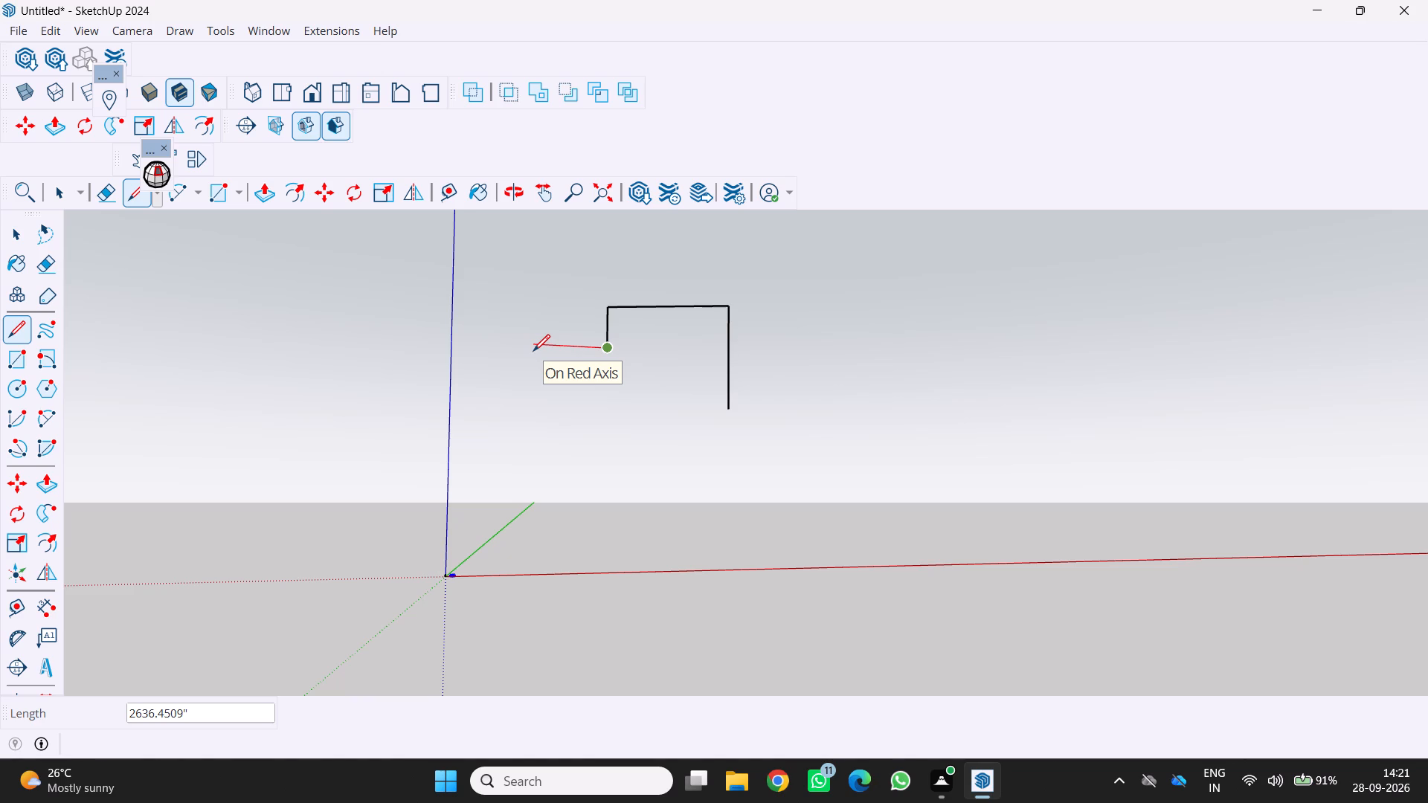
type("850")
key("Return")
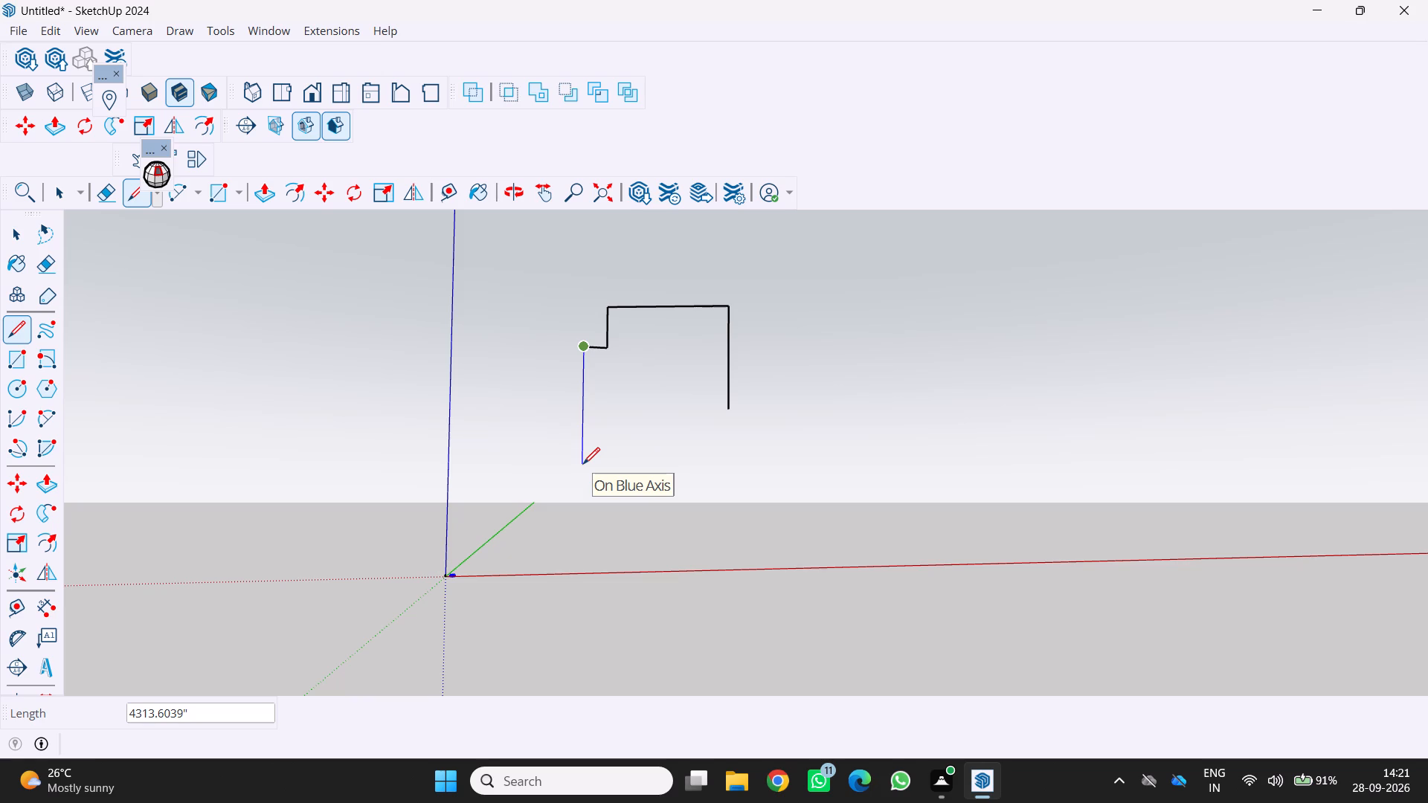
Continue the outline 2306" straight down and close it at the lower end of the 3846" line.
key("2")
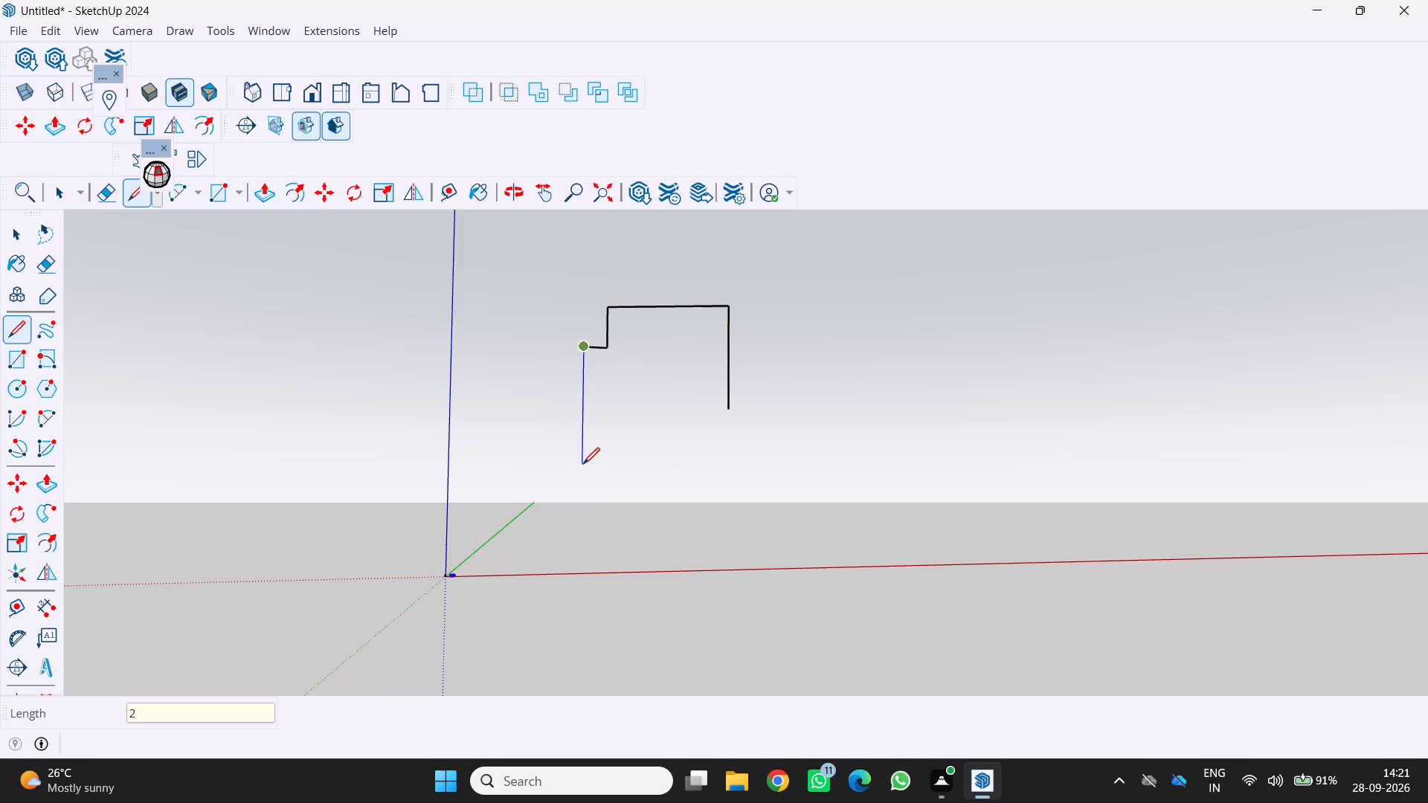
type("30")
key("6")
key("Return")
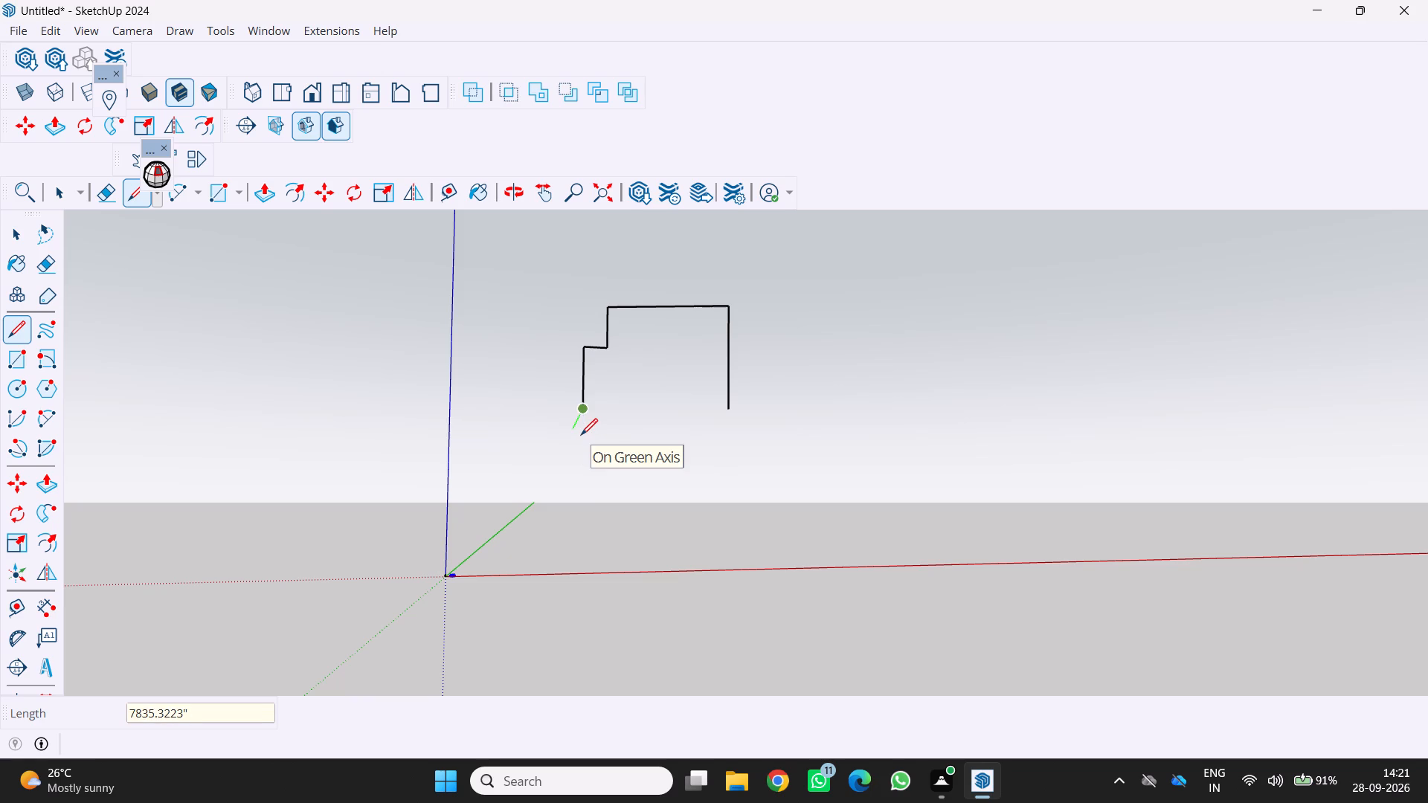
left_click(728, 410)
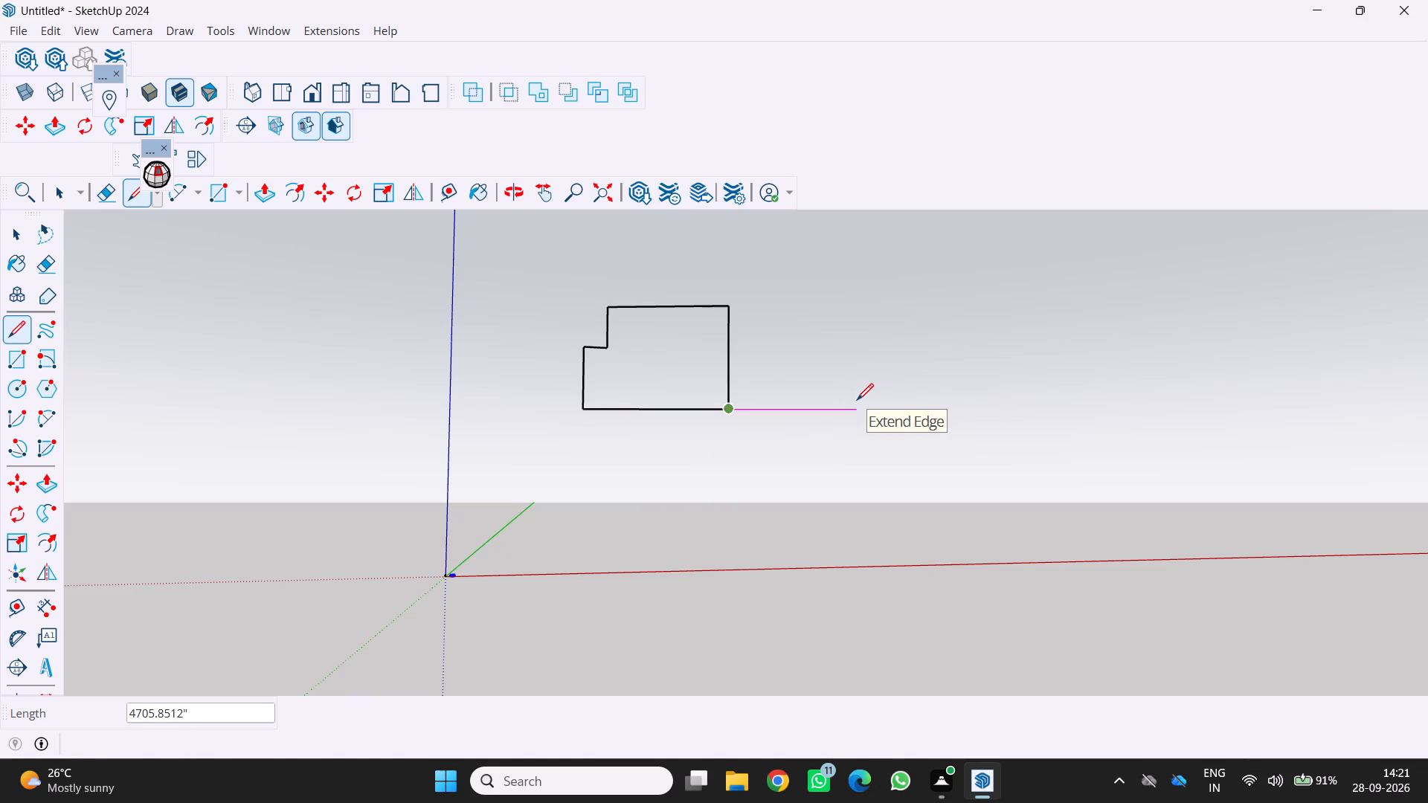
Extend the outline's bottom edge 228" outward past the 3846" line.
type("22")
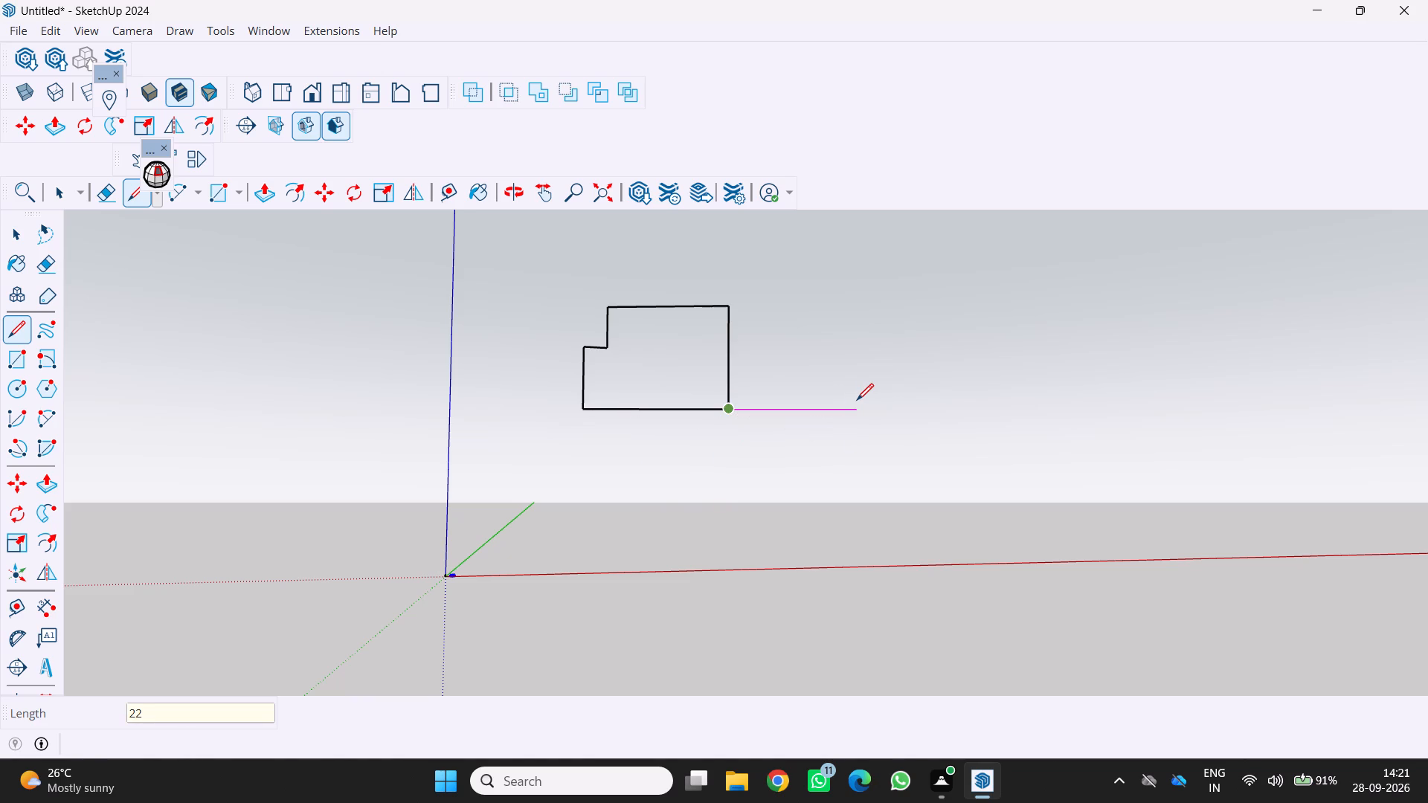
key("8")
key("Return")
Draw a vertical line about 4276" tall from the end of the 228" extension, rising past the outline's top edge.
scroll(793, 386, "up", 9)
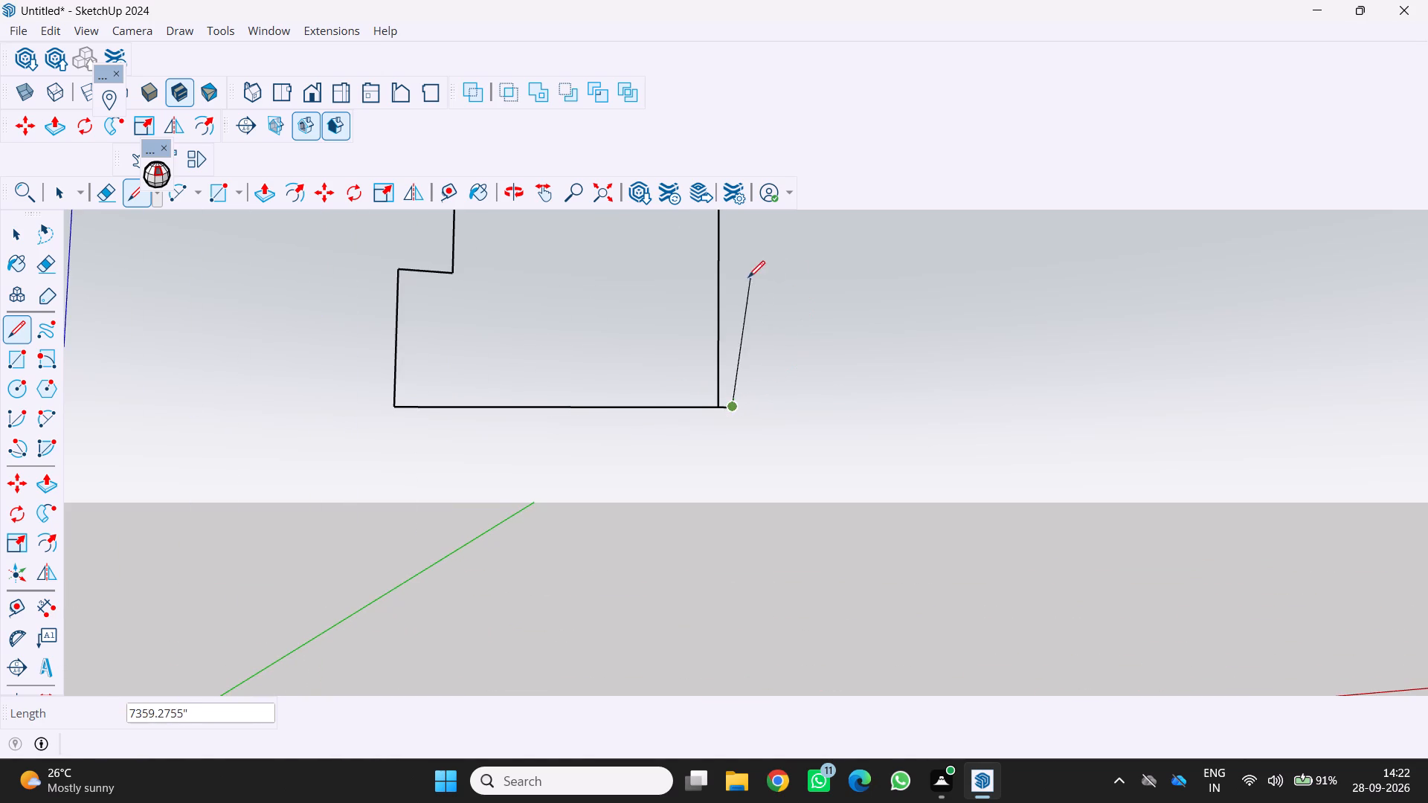
scroll(748, 277, "down", 2)
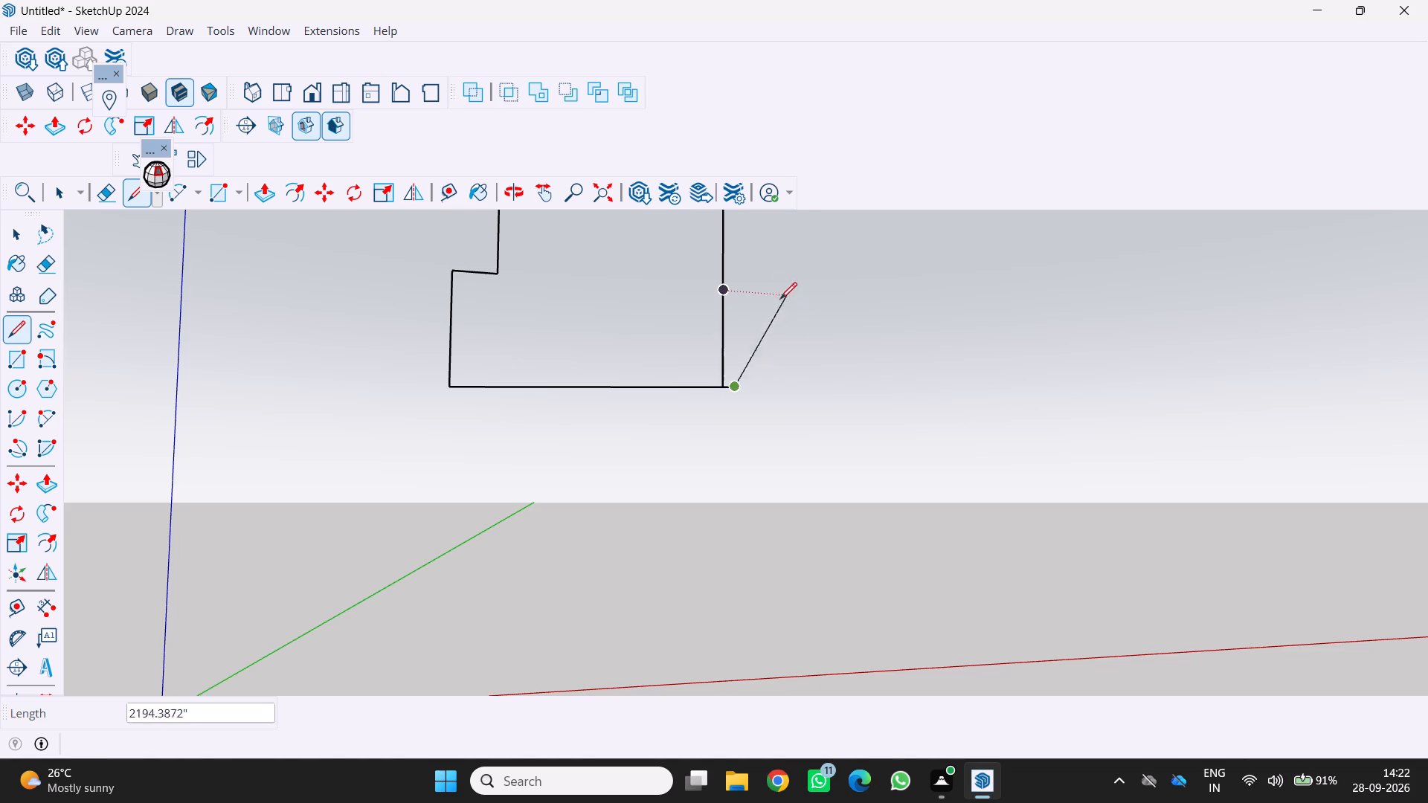
scroll(771, 288, "down", 5)
scroll(740, 256, "up", 1)
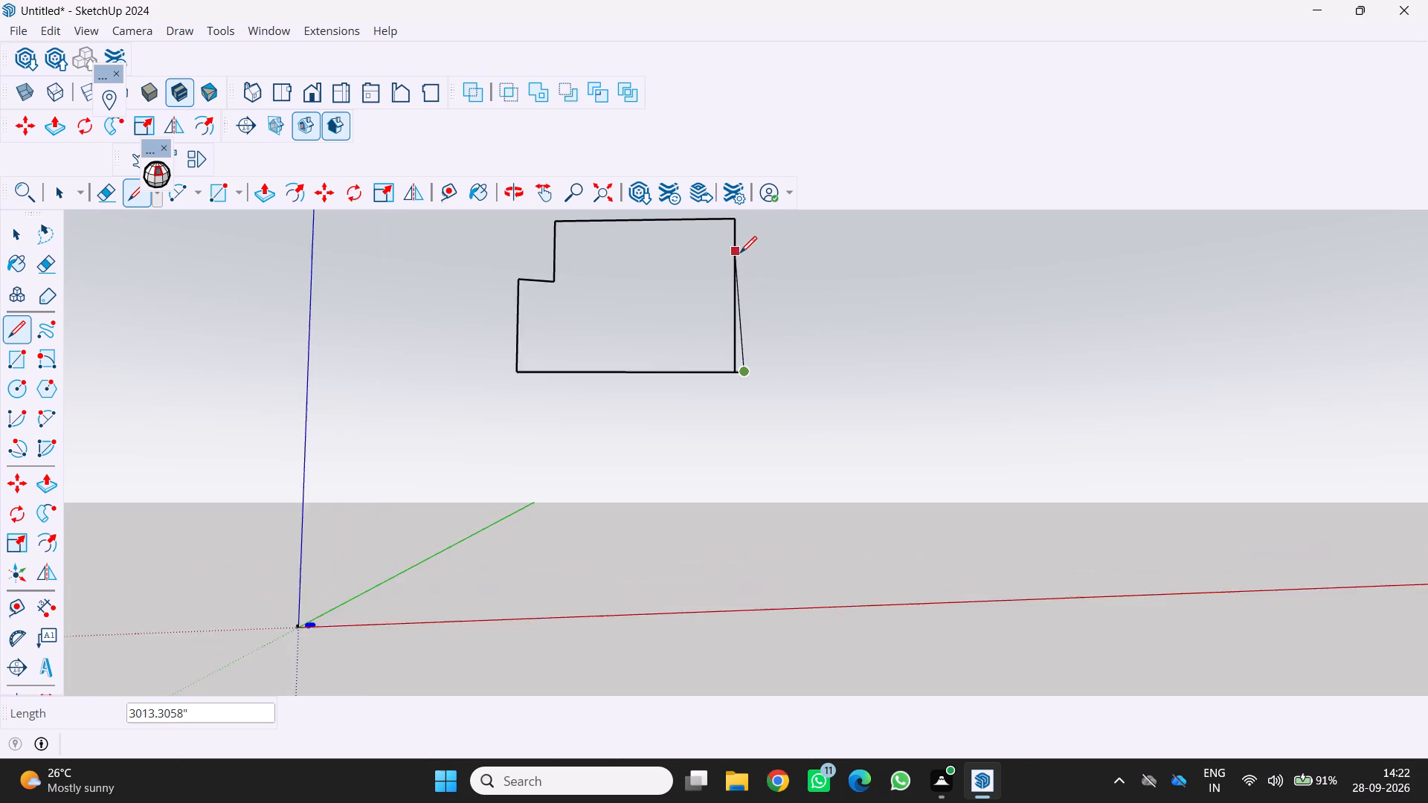
scroll(740, 253, "up", 1)
scroll(740, 253, "down", 4)
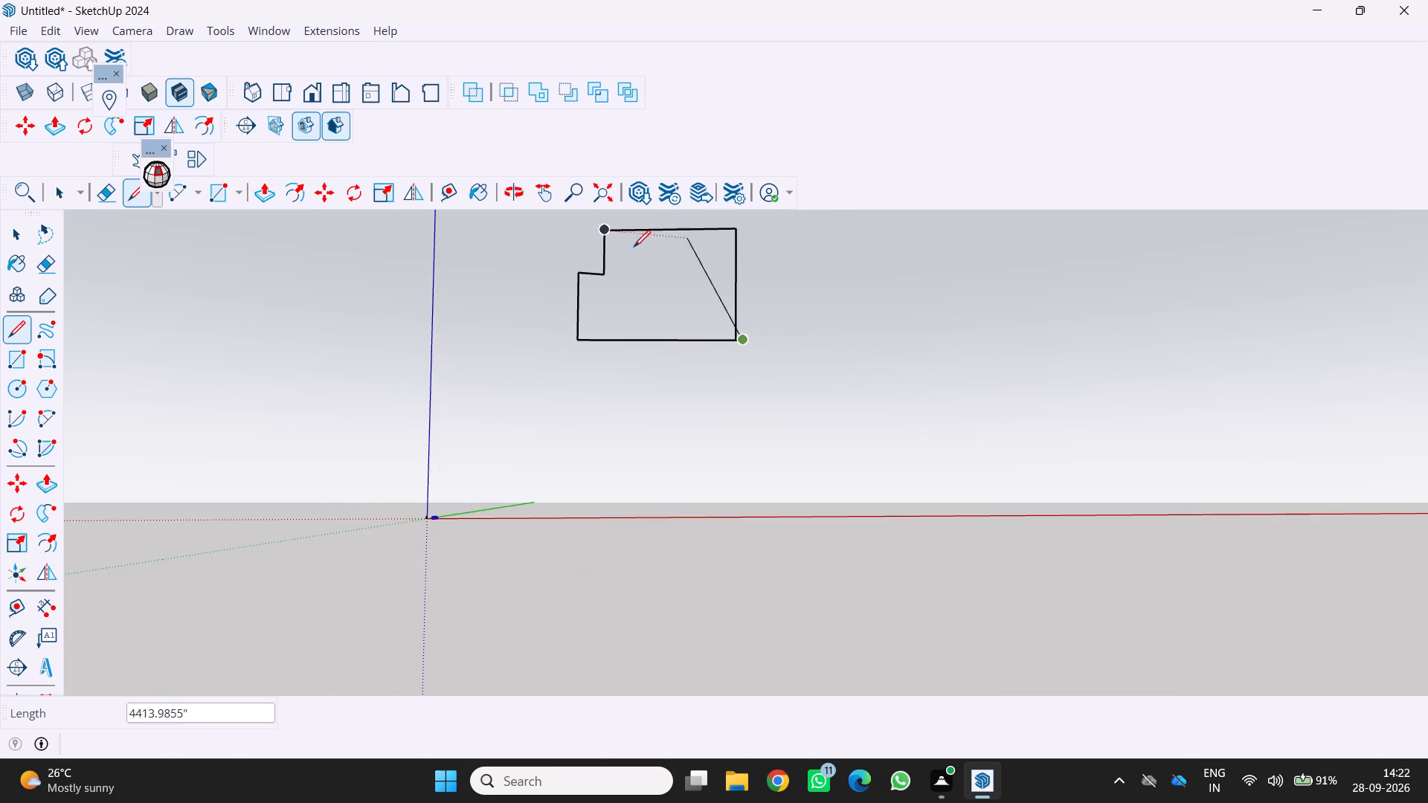
left_click(550, 189)
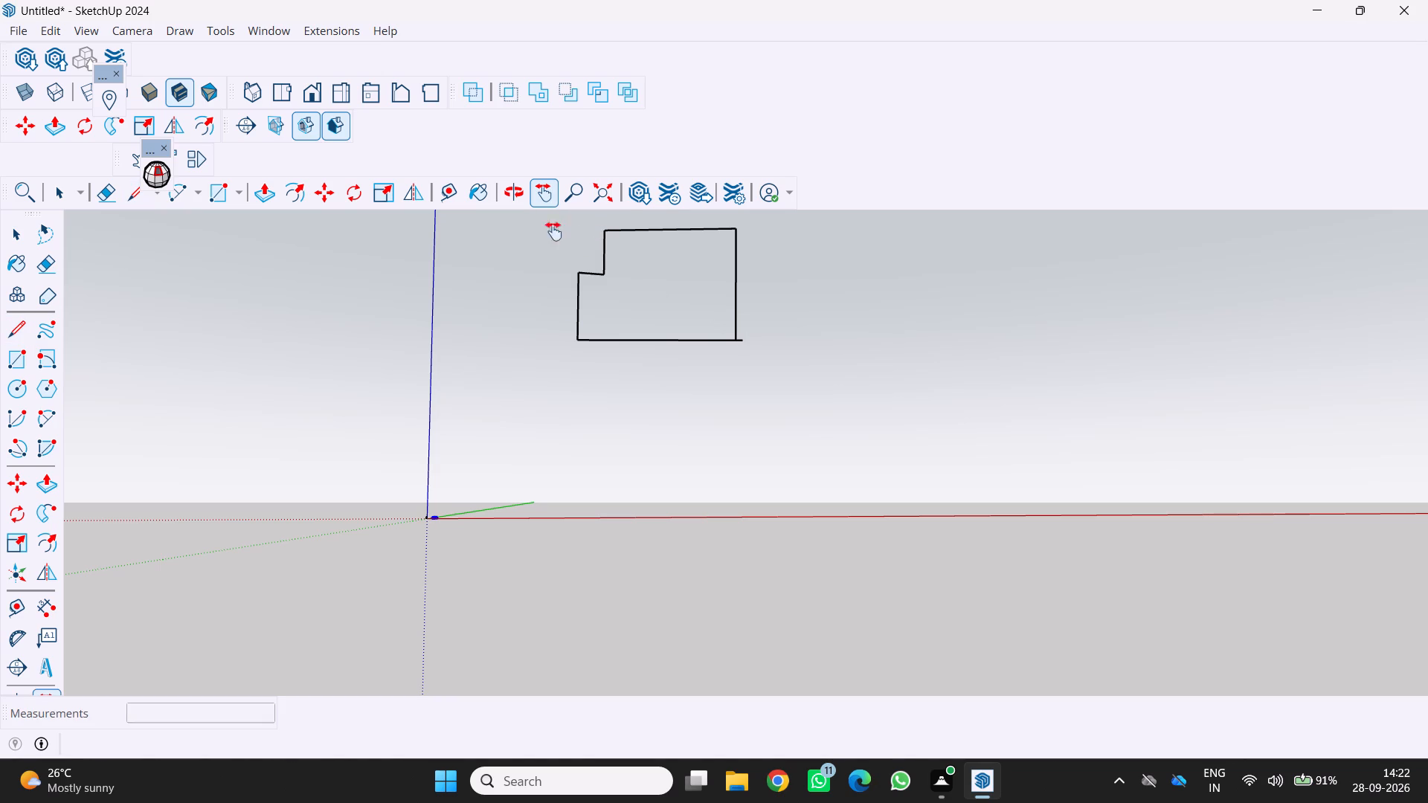
left_click_drag(613, 519, 572, 674)
scroll(684, 541, "up", 6)
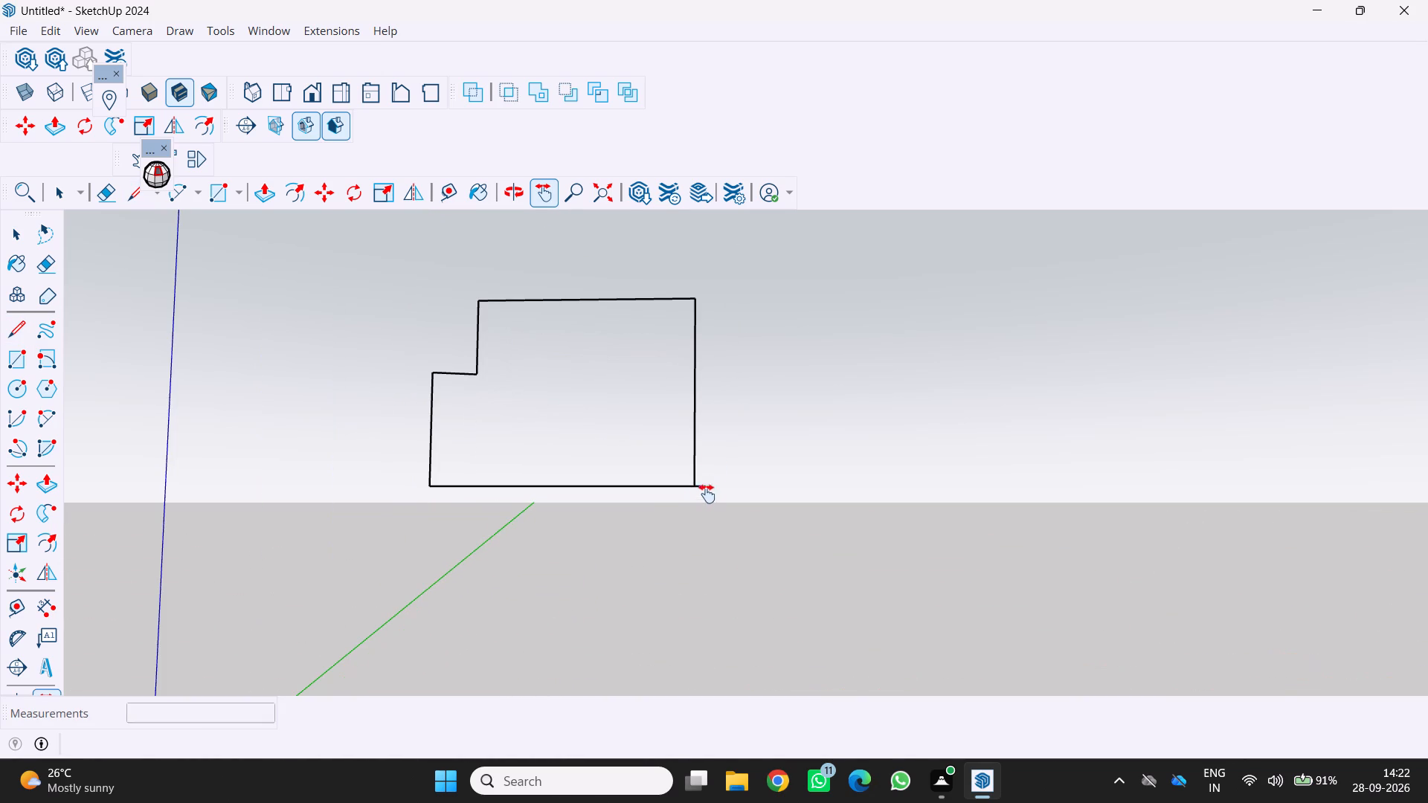
key("l")
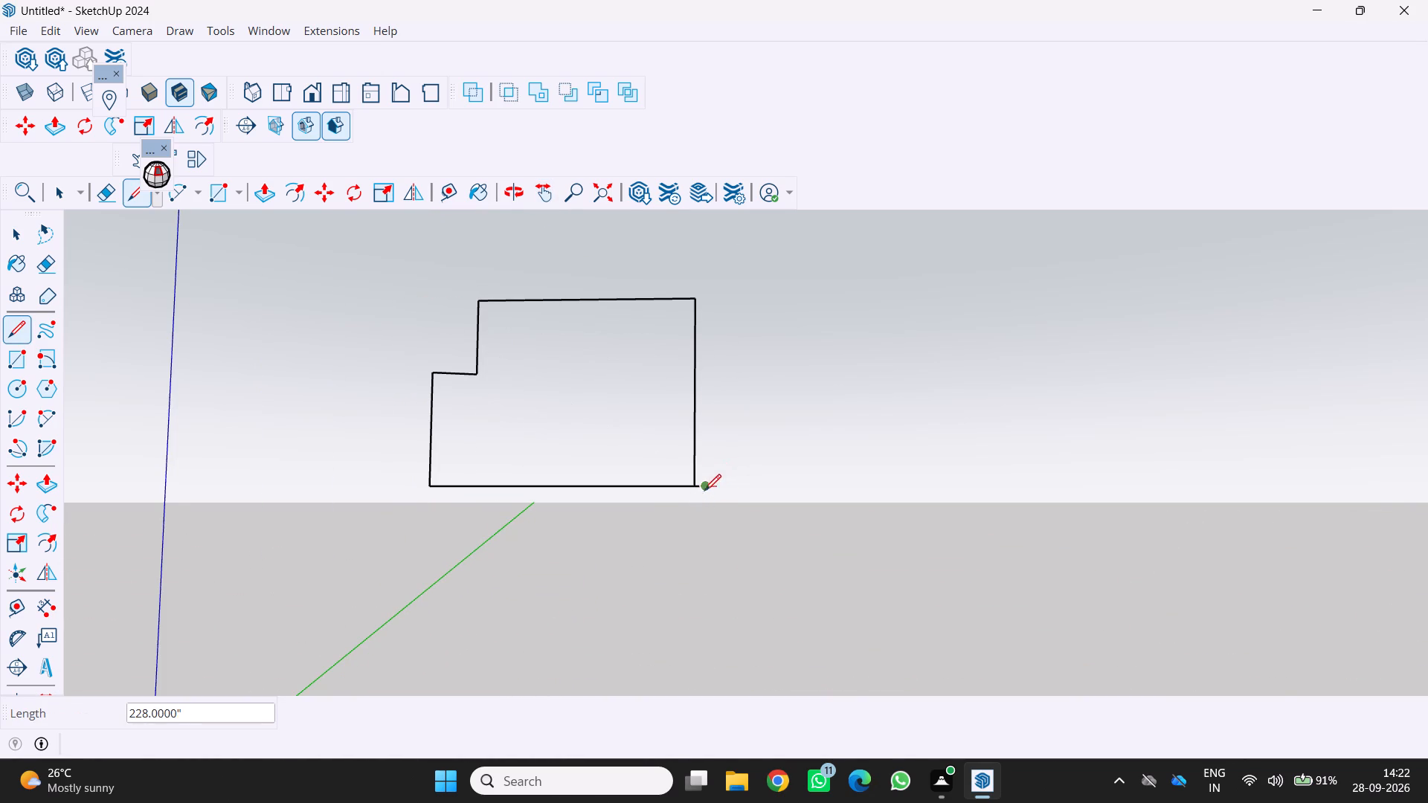
left_click(704, 488)
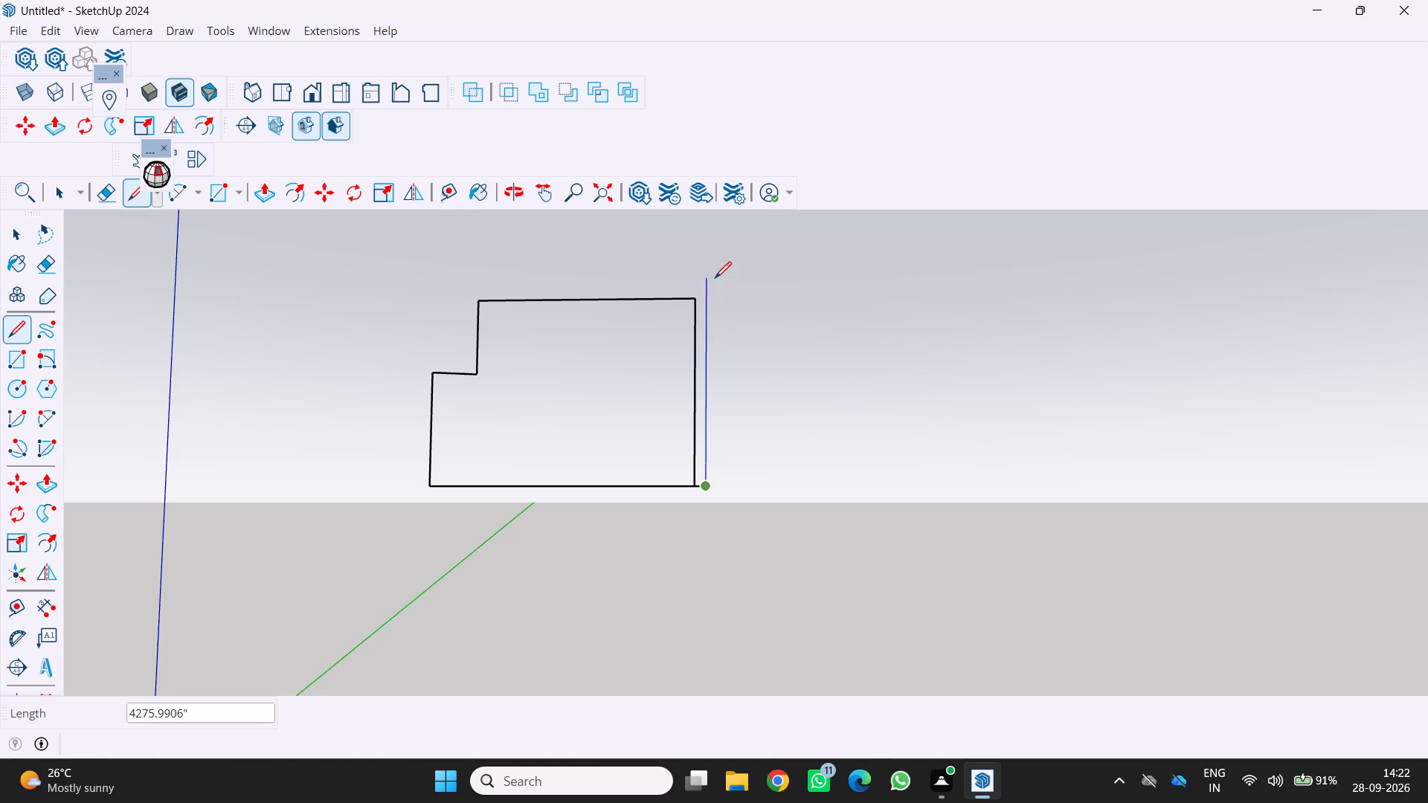
left_click(715, 278)
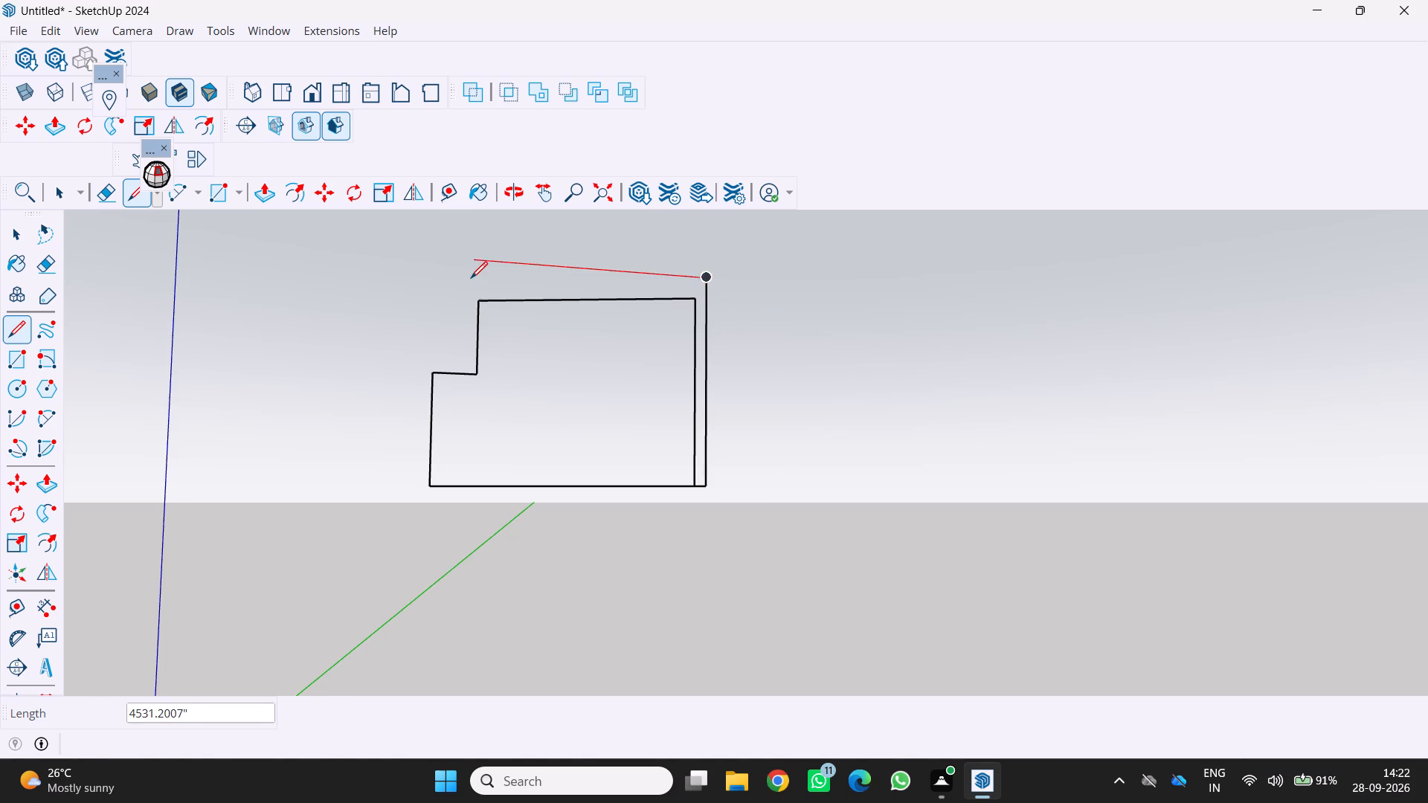
Draw an outer top line about 4734" long above the 4506" edge and close it down to that edge's corner.
scroll(471, 278, "up", 2)
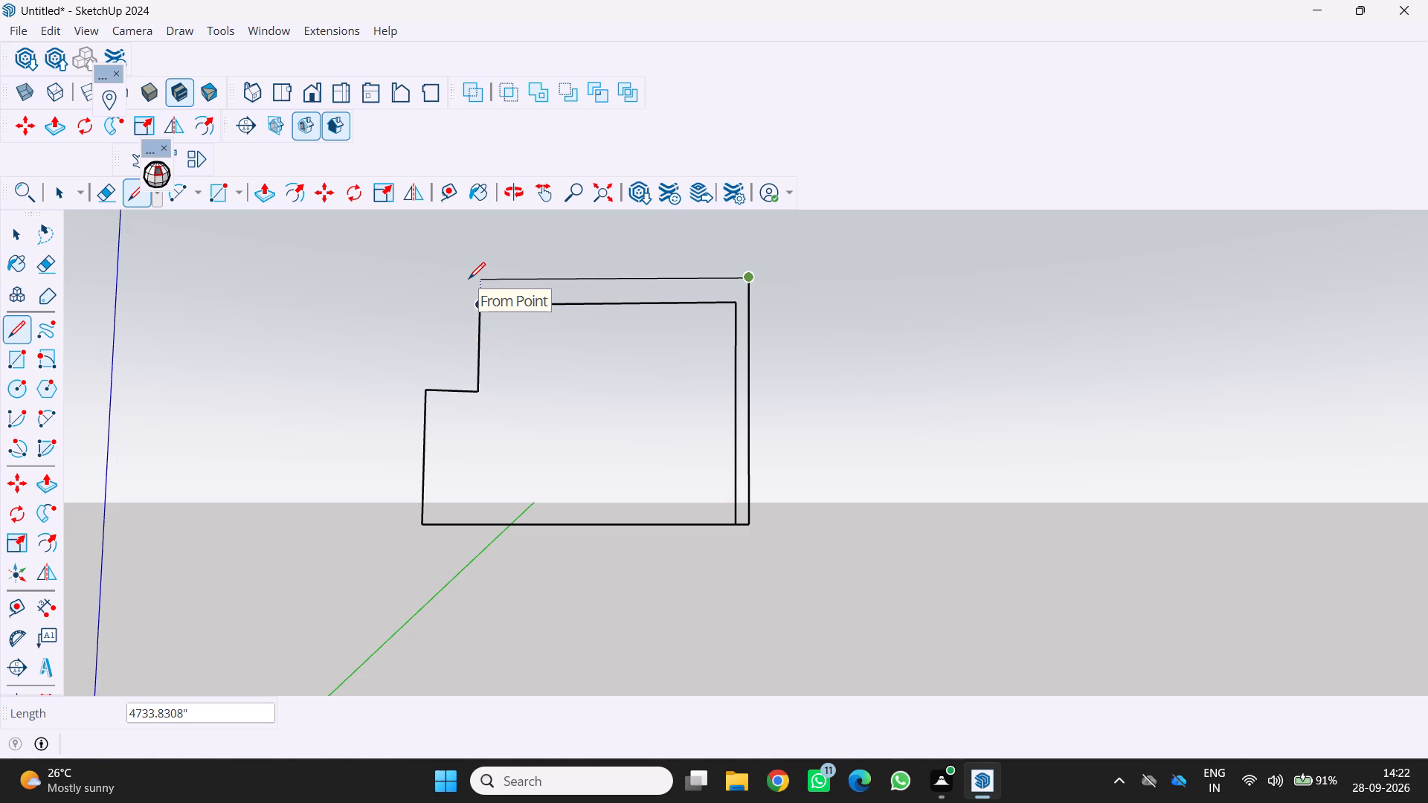
left_click(475, 280)
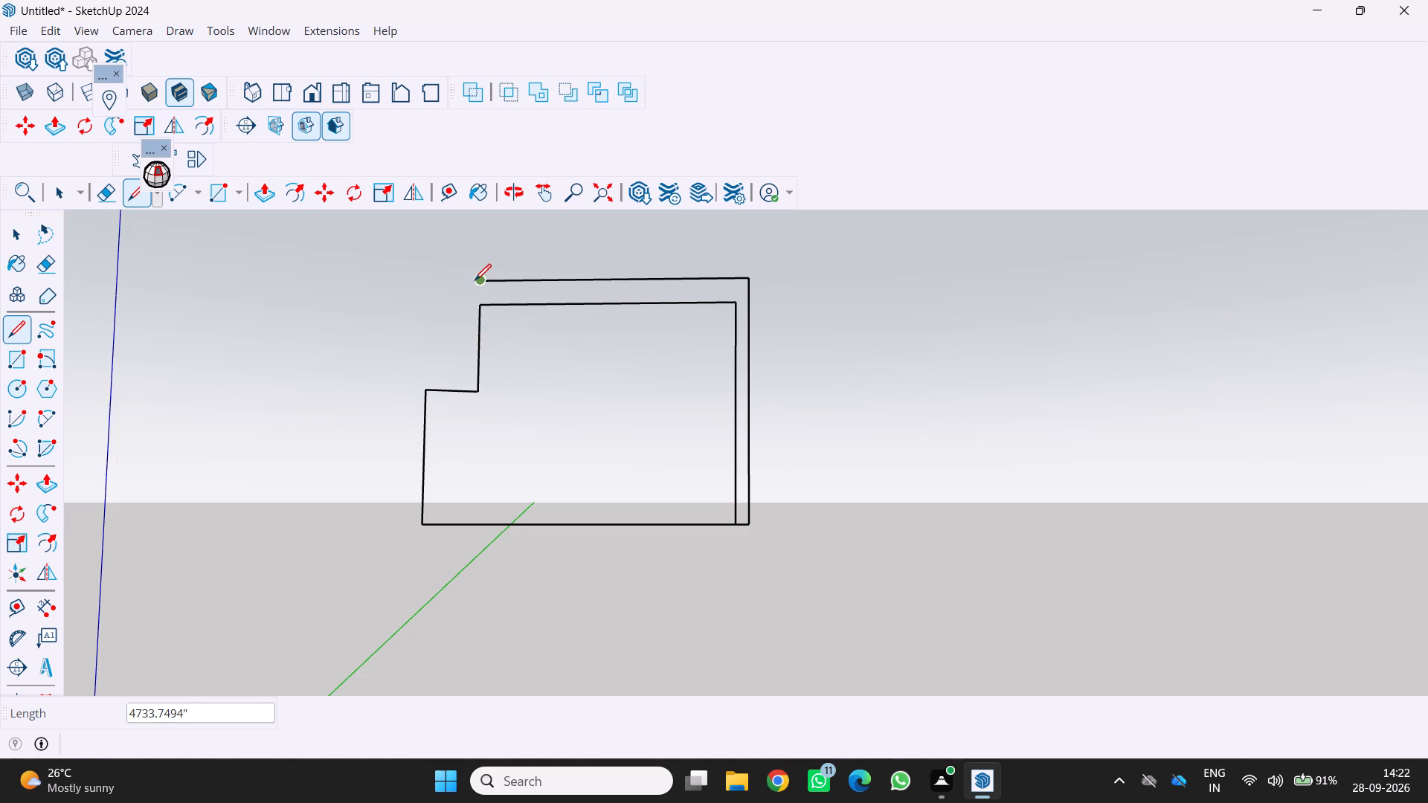
left_click(477, 312)
key("Return")
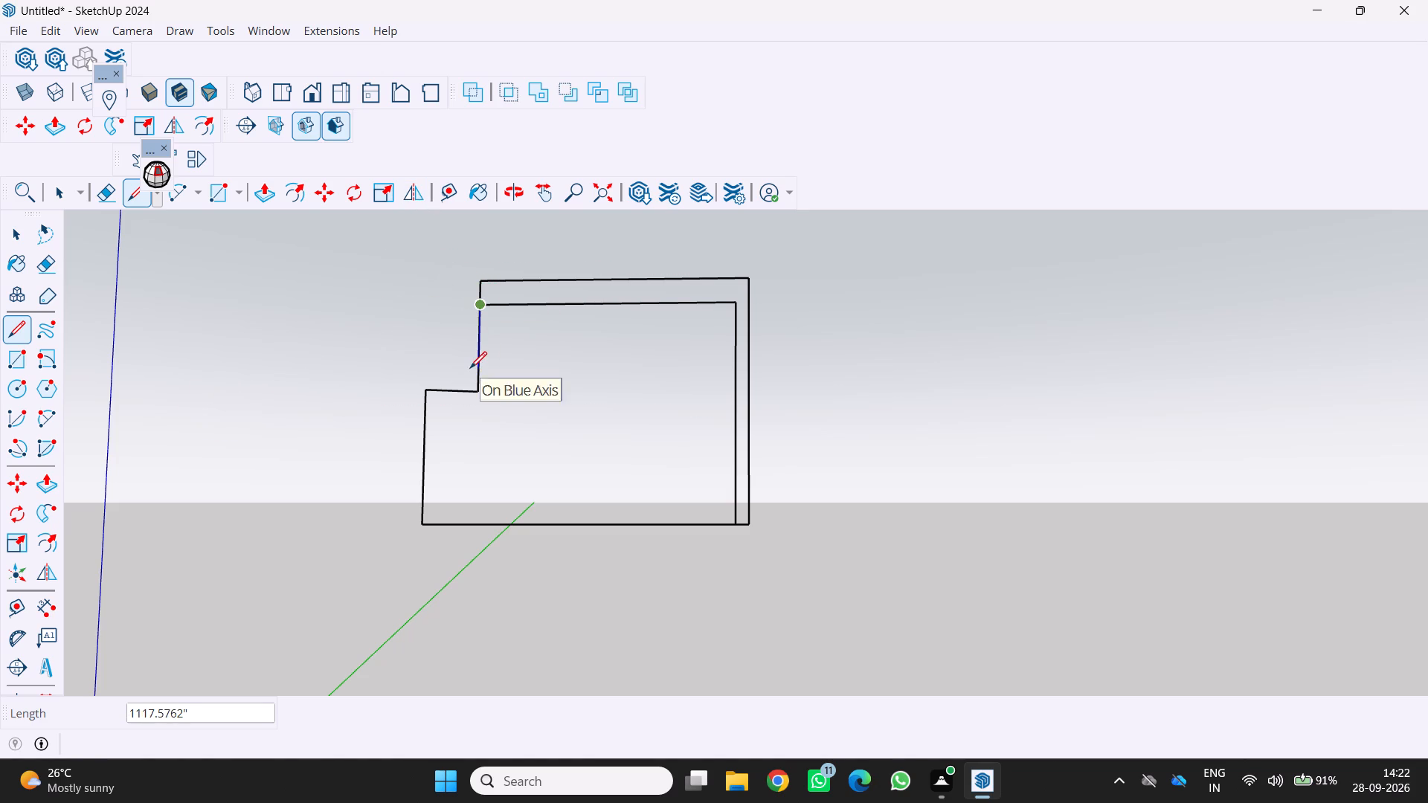
key("space")
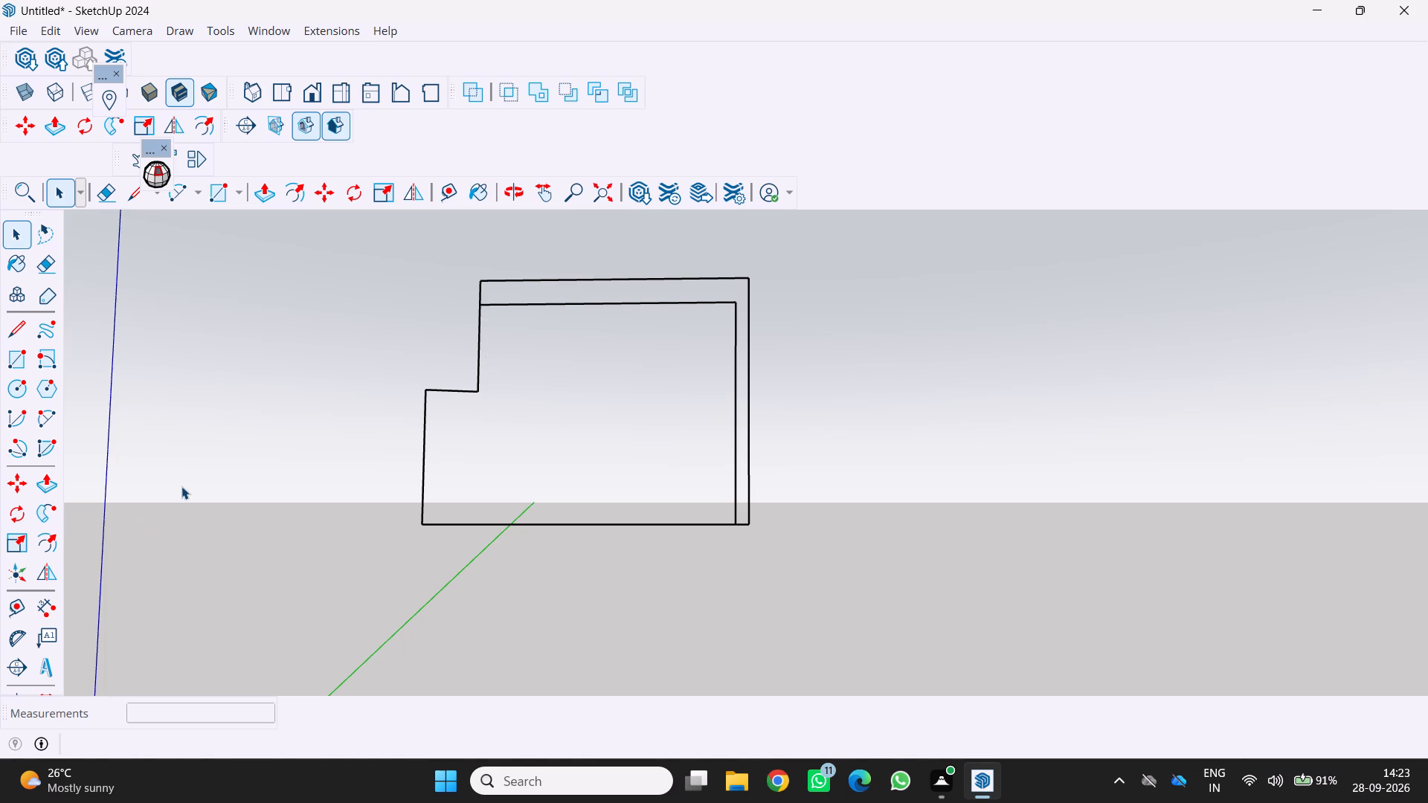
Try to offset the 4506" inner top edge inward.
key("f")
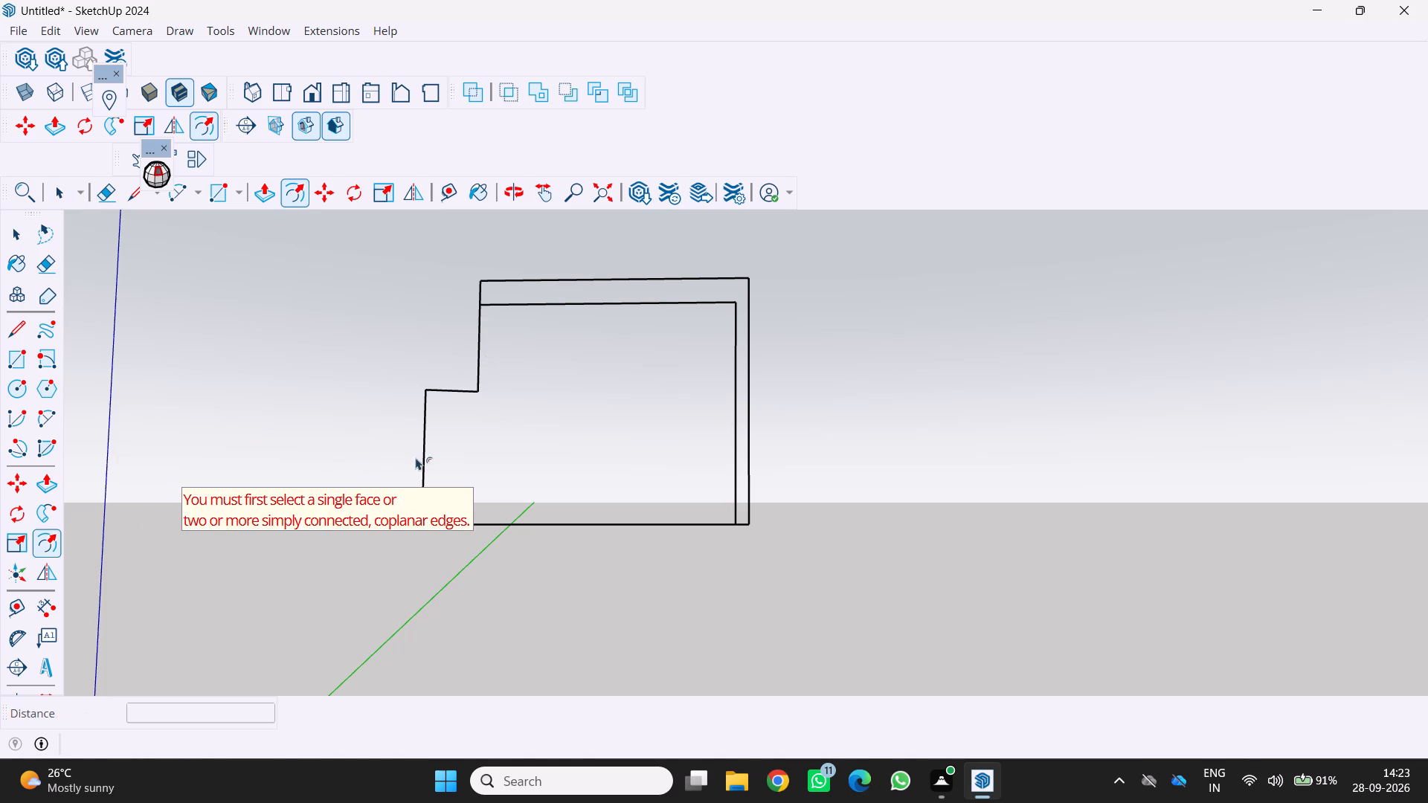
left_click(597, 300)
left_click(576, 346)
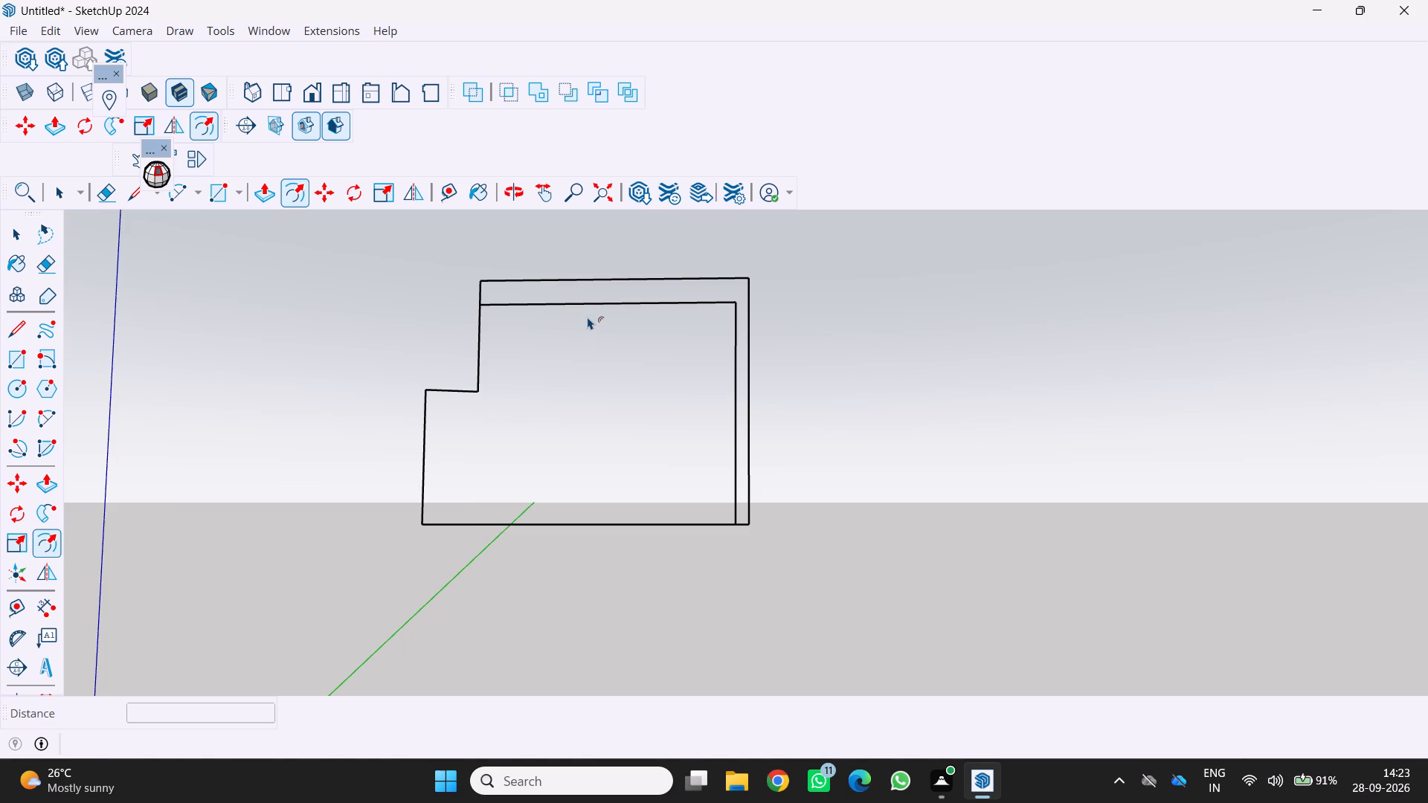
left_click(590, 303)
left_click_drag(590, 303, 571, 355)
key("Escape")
Draw a 580" line straight down from the midpoint of the 4506" inner top edge.
left_click(132, 198)
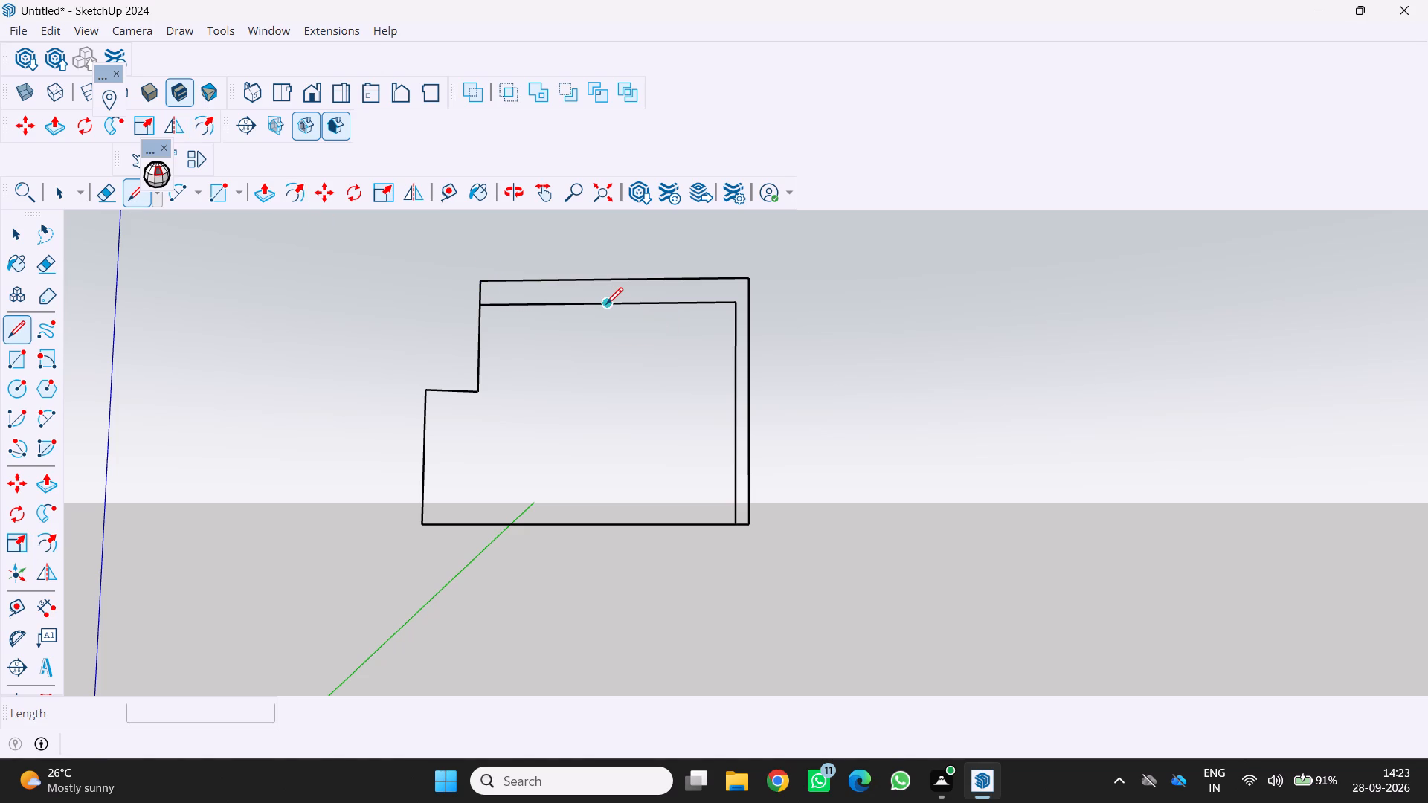
left_click(606, 304)
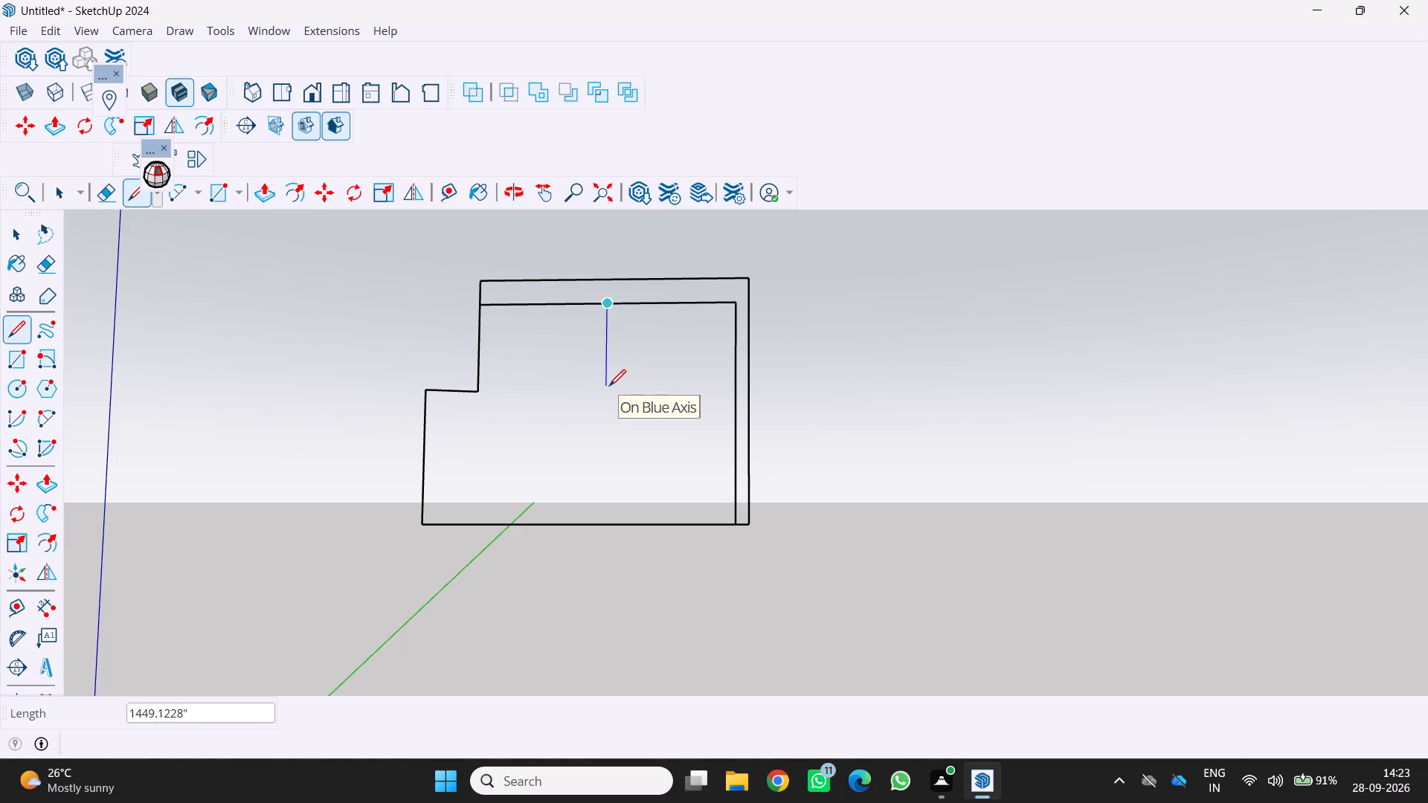
key("5")
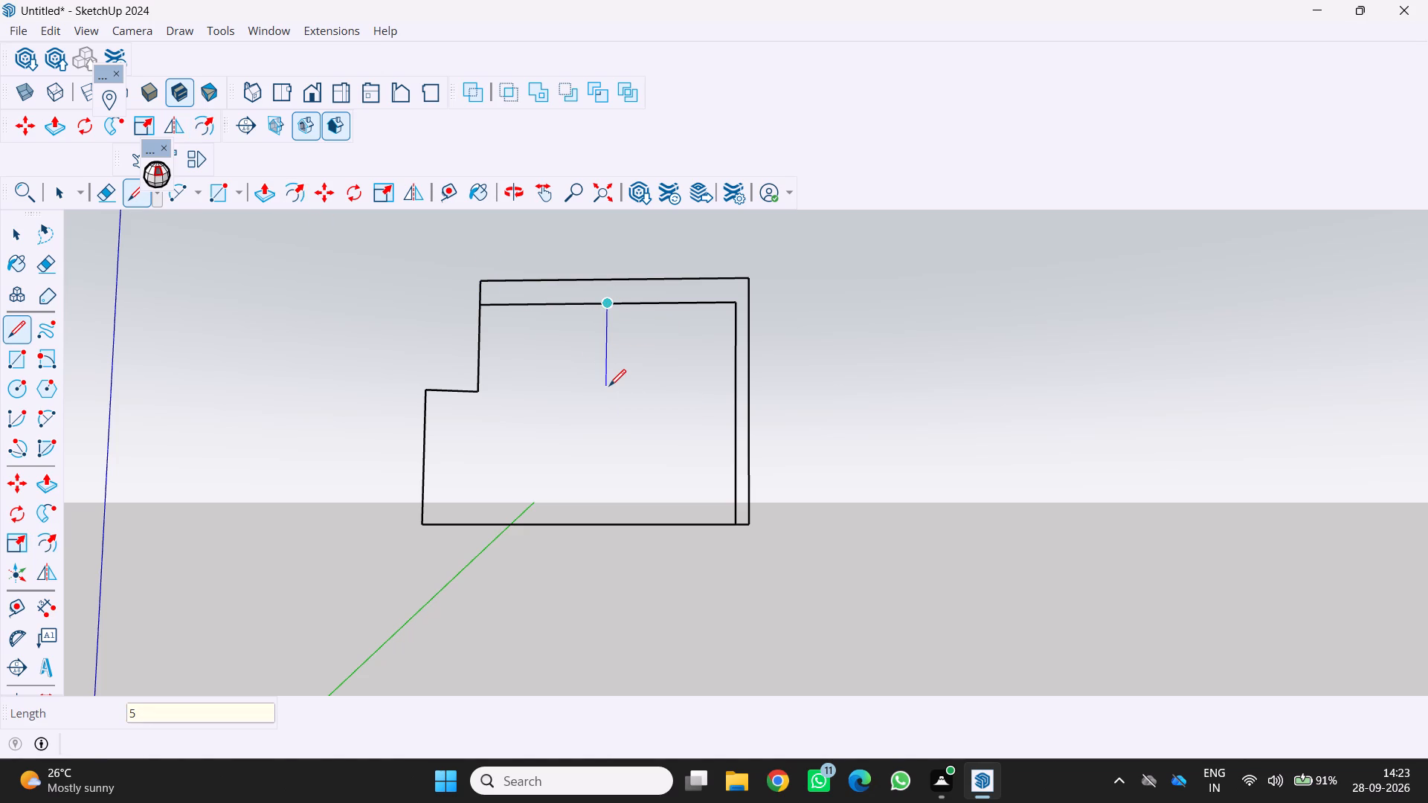
type("80")
key("Return")
Draw a horizontal line about 2253" long from the 580" line's lower end to each side edge, closing a strip under the inner top edge.
left_click(733, 335)
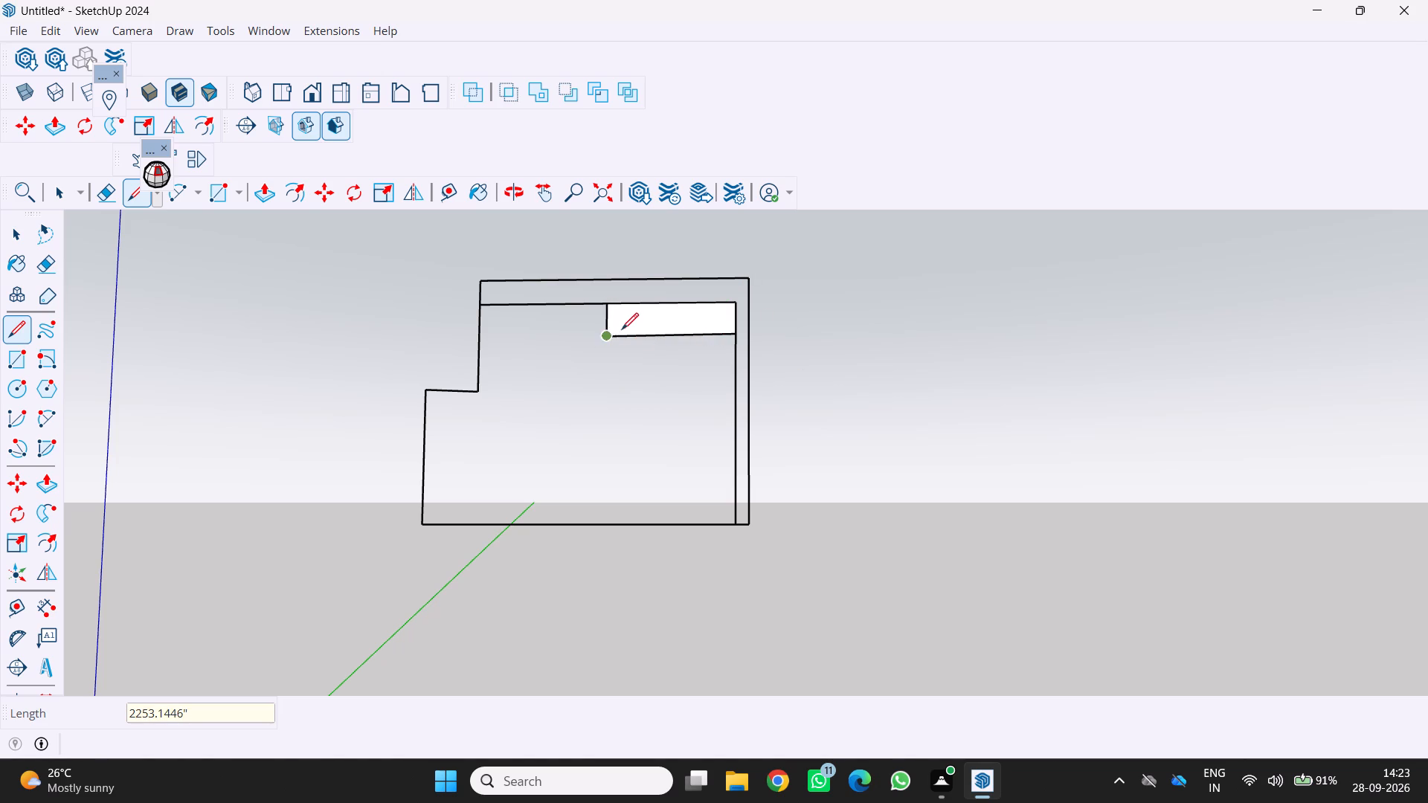
left_click(605, 338)
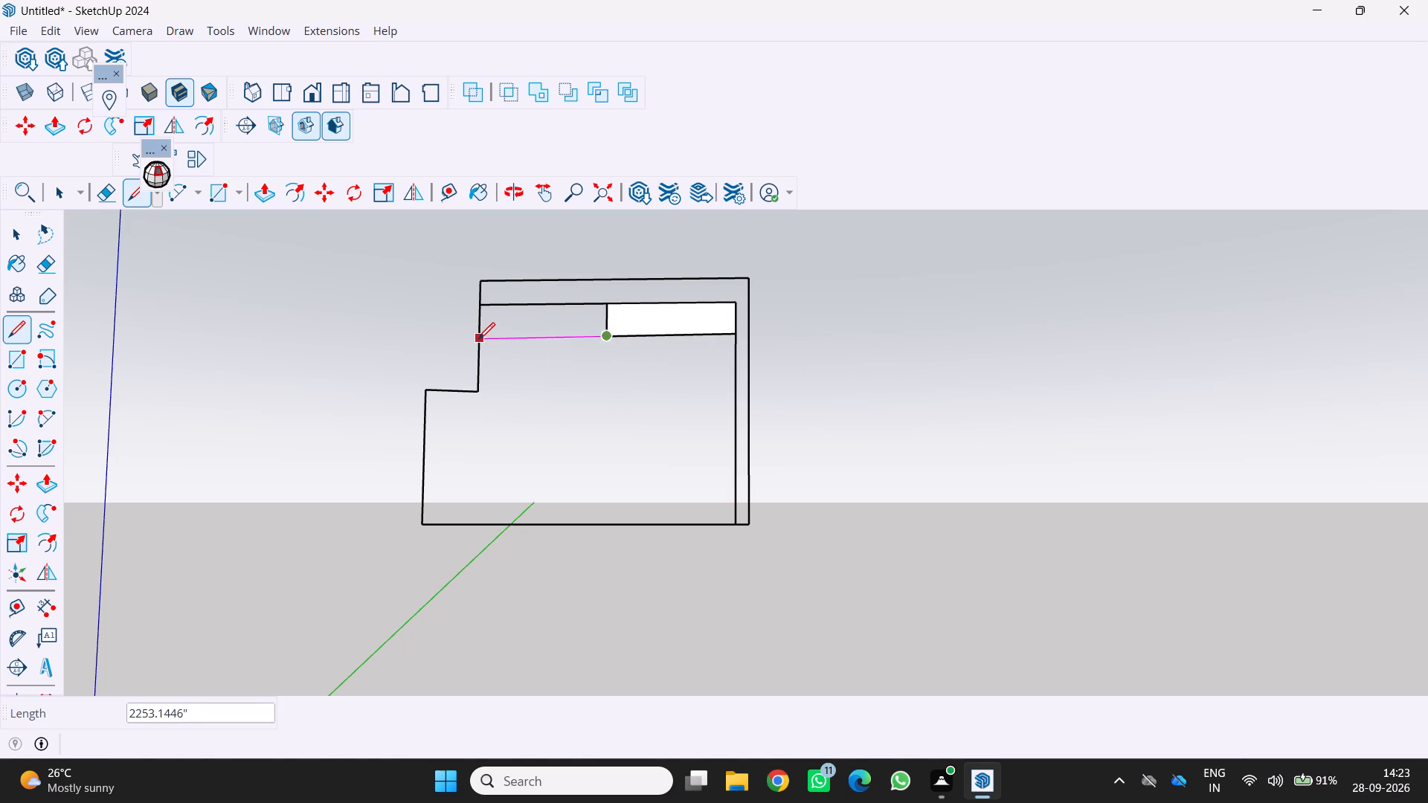
left_click(478, 339)
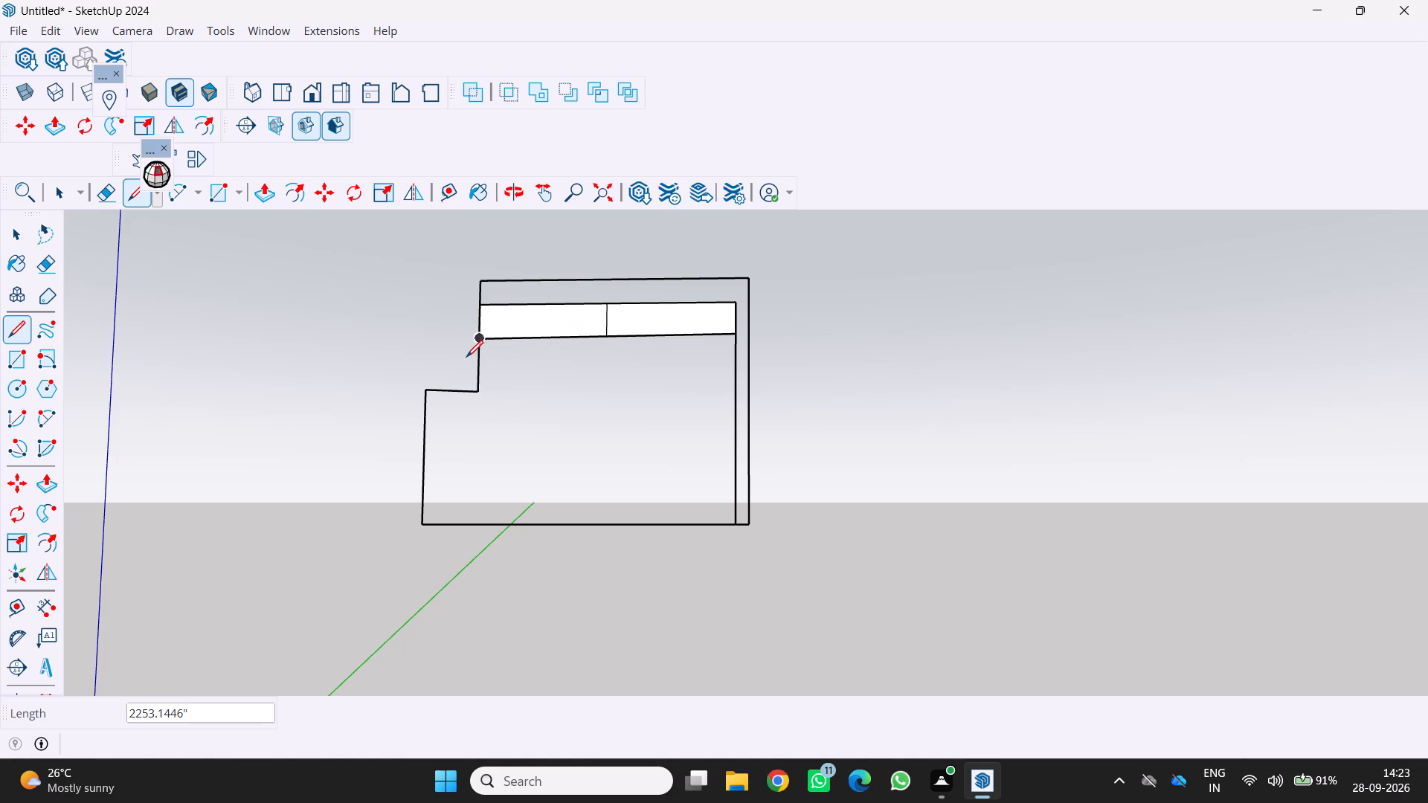
key("space")
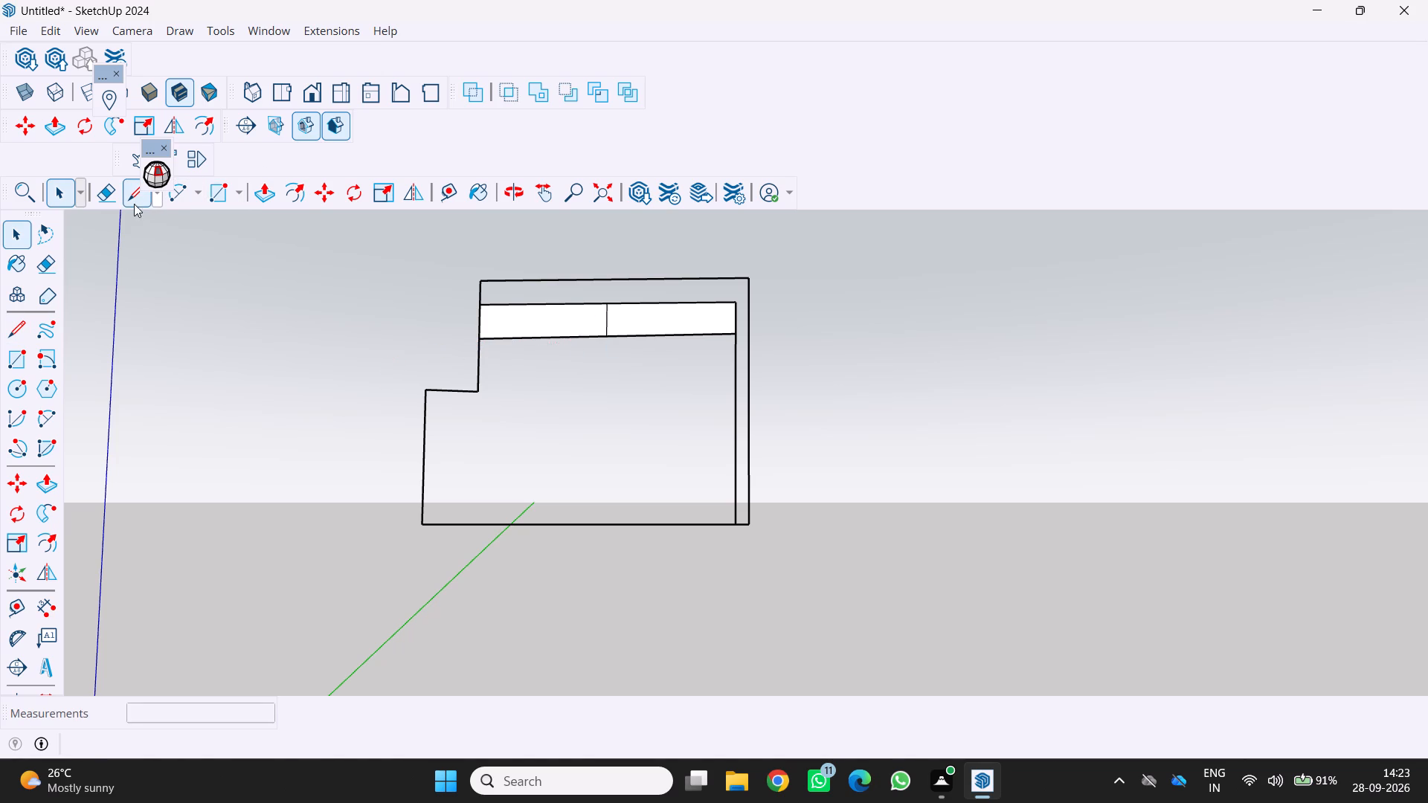
Erase the 580" vertical line in the middle of the strip.
left_click(104, 193)
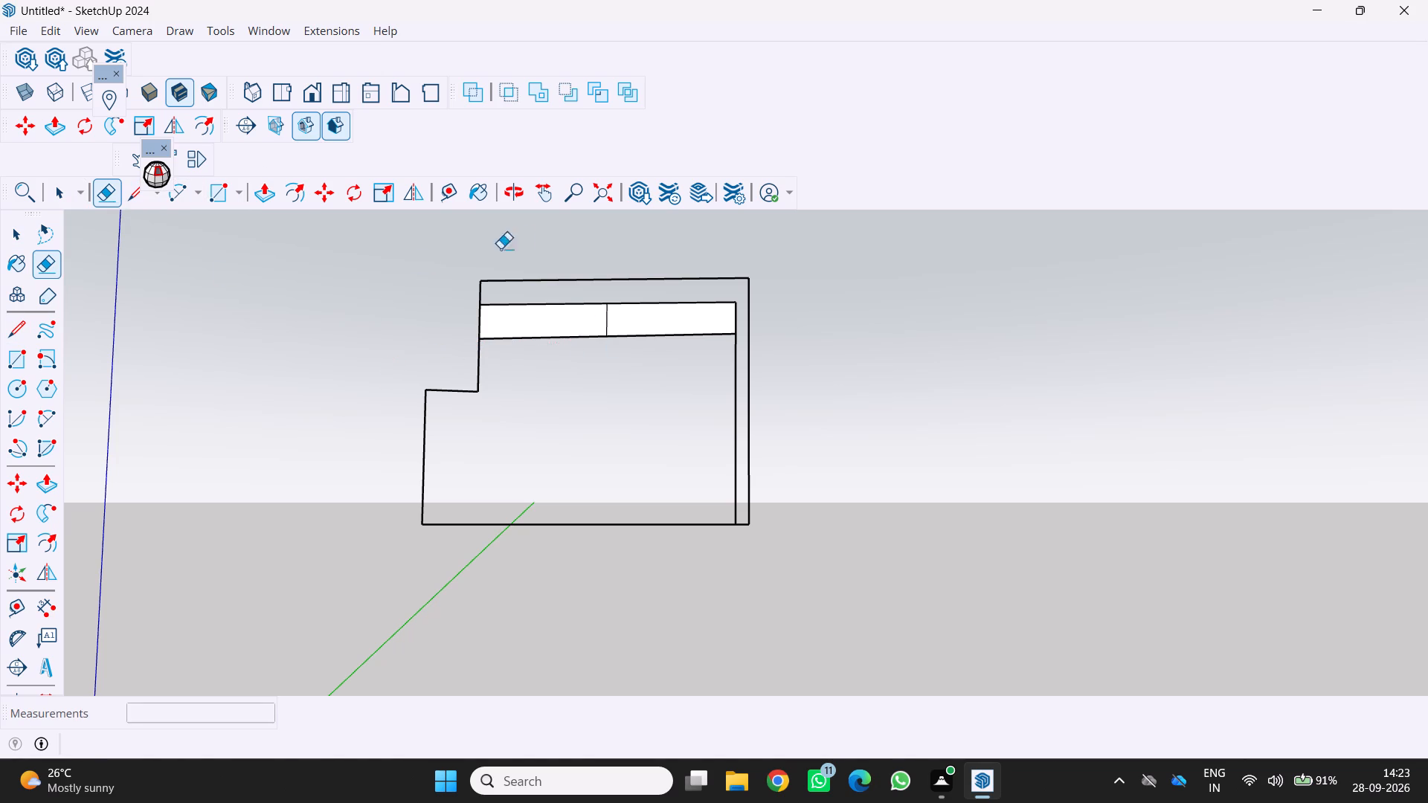
scroll(653, 327, "up", 4)
left_click(602, 315)
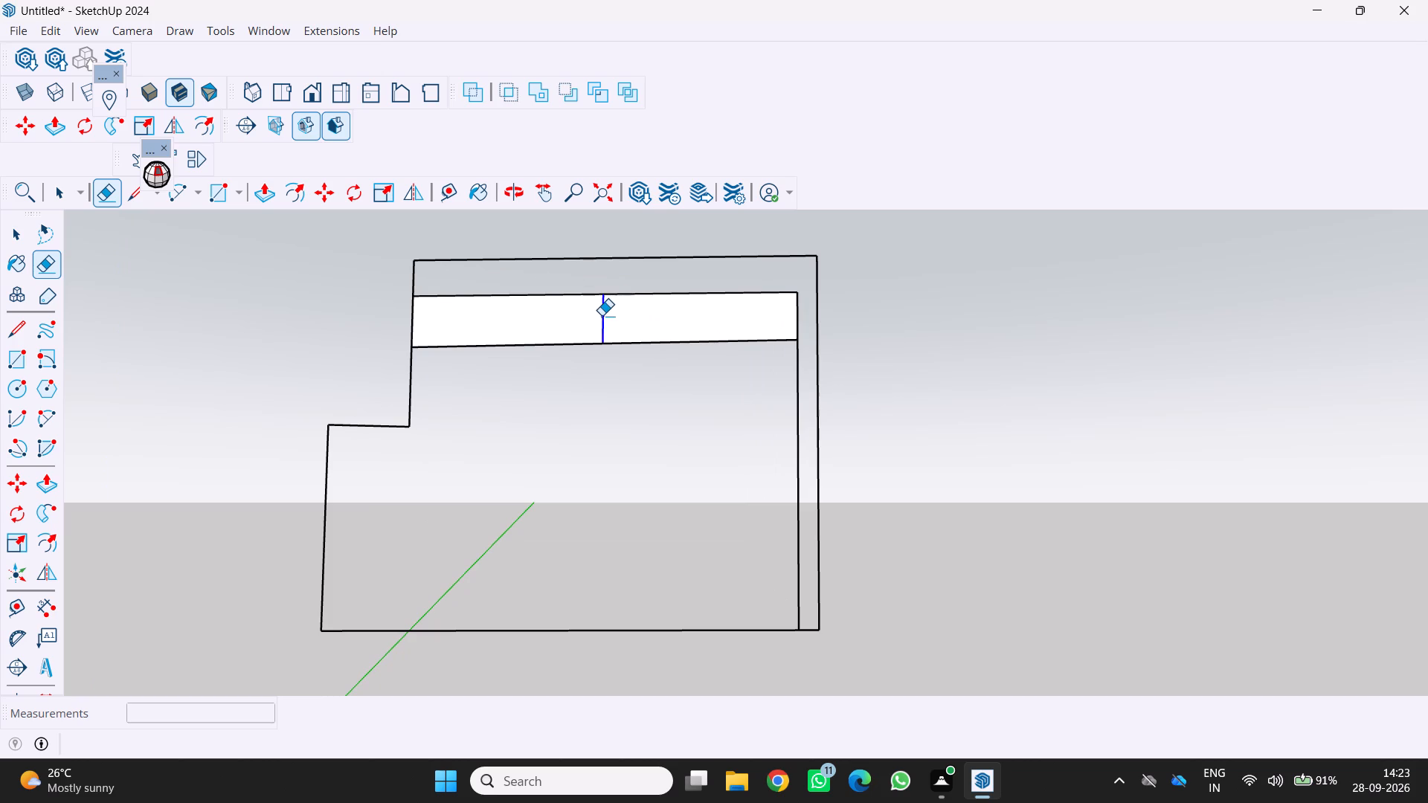
scroll(313, 359, "down", 2)
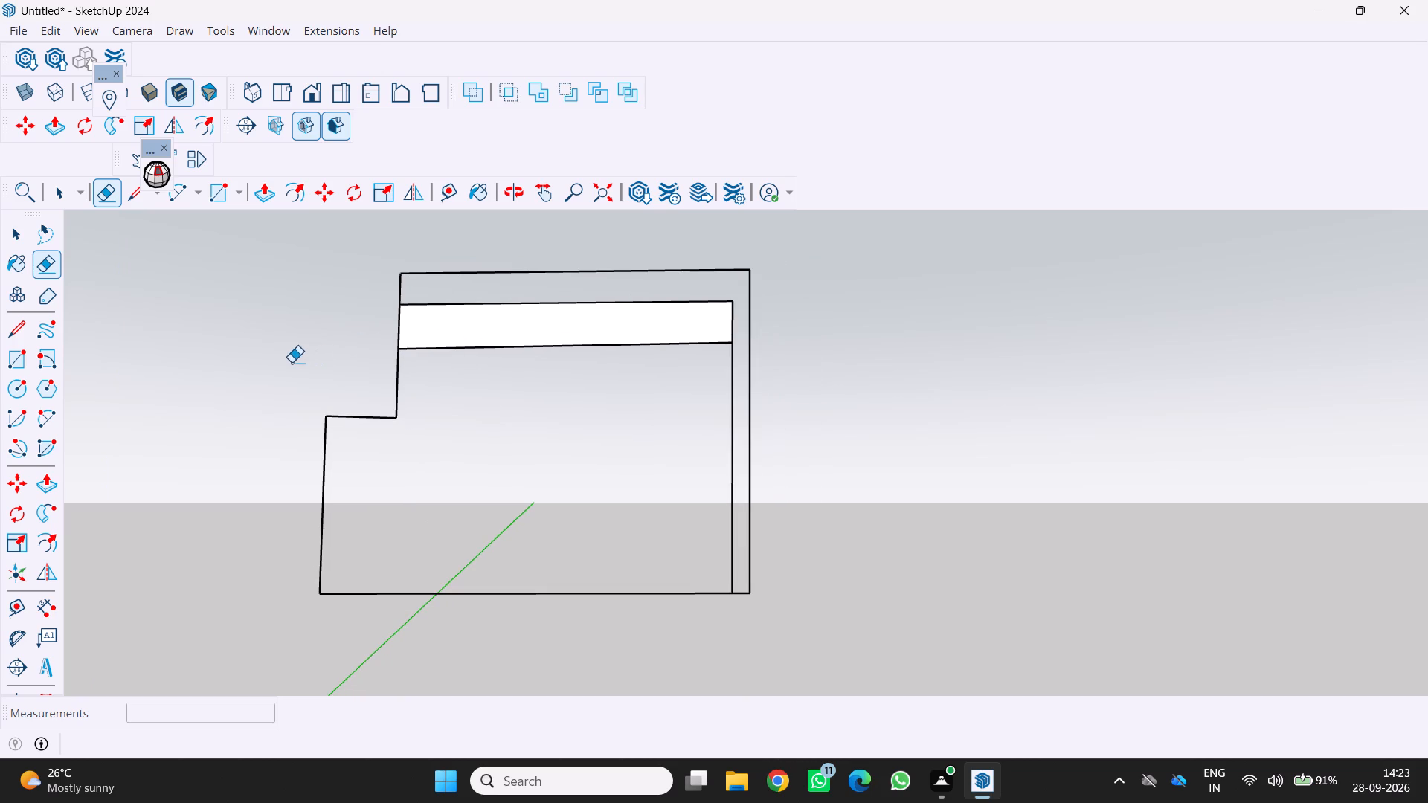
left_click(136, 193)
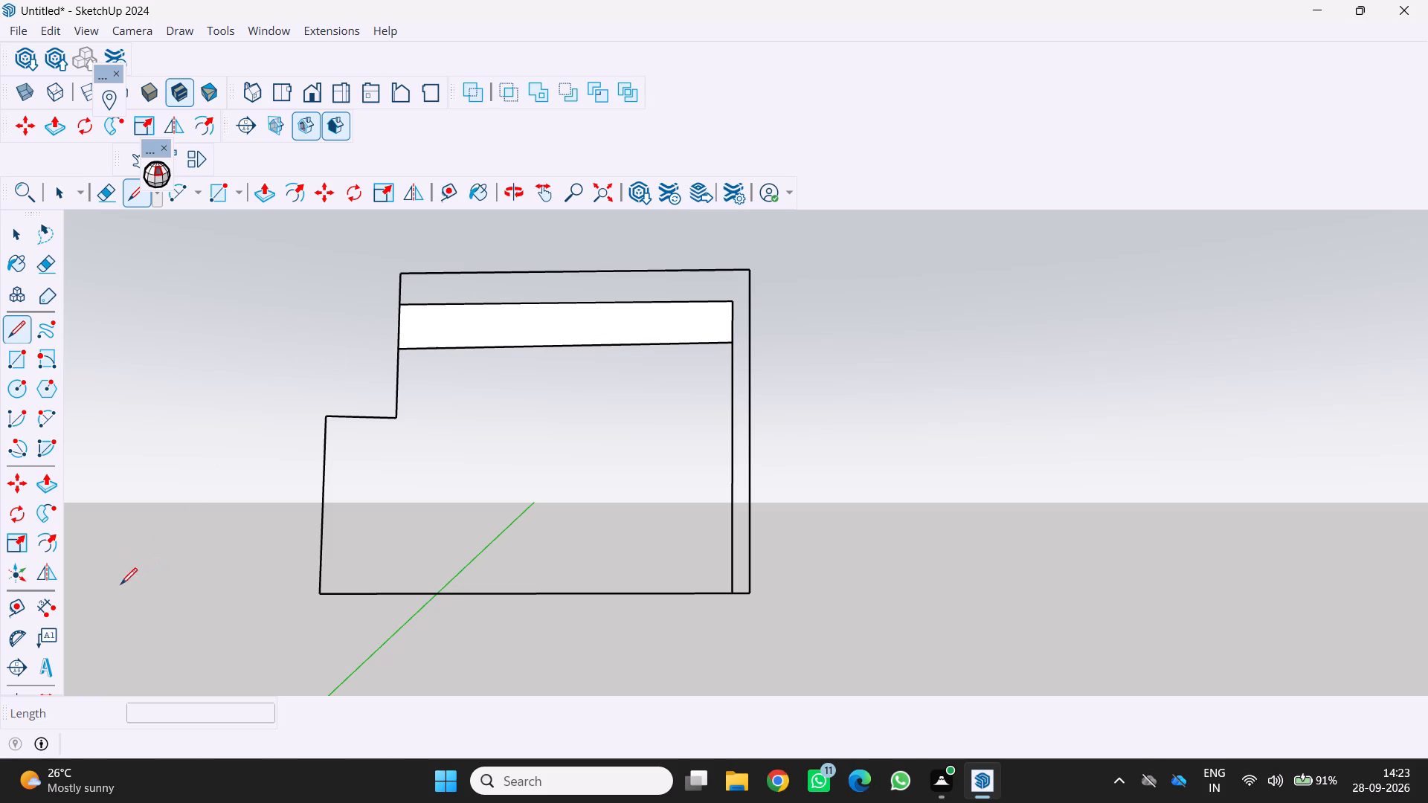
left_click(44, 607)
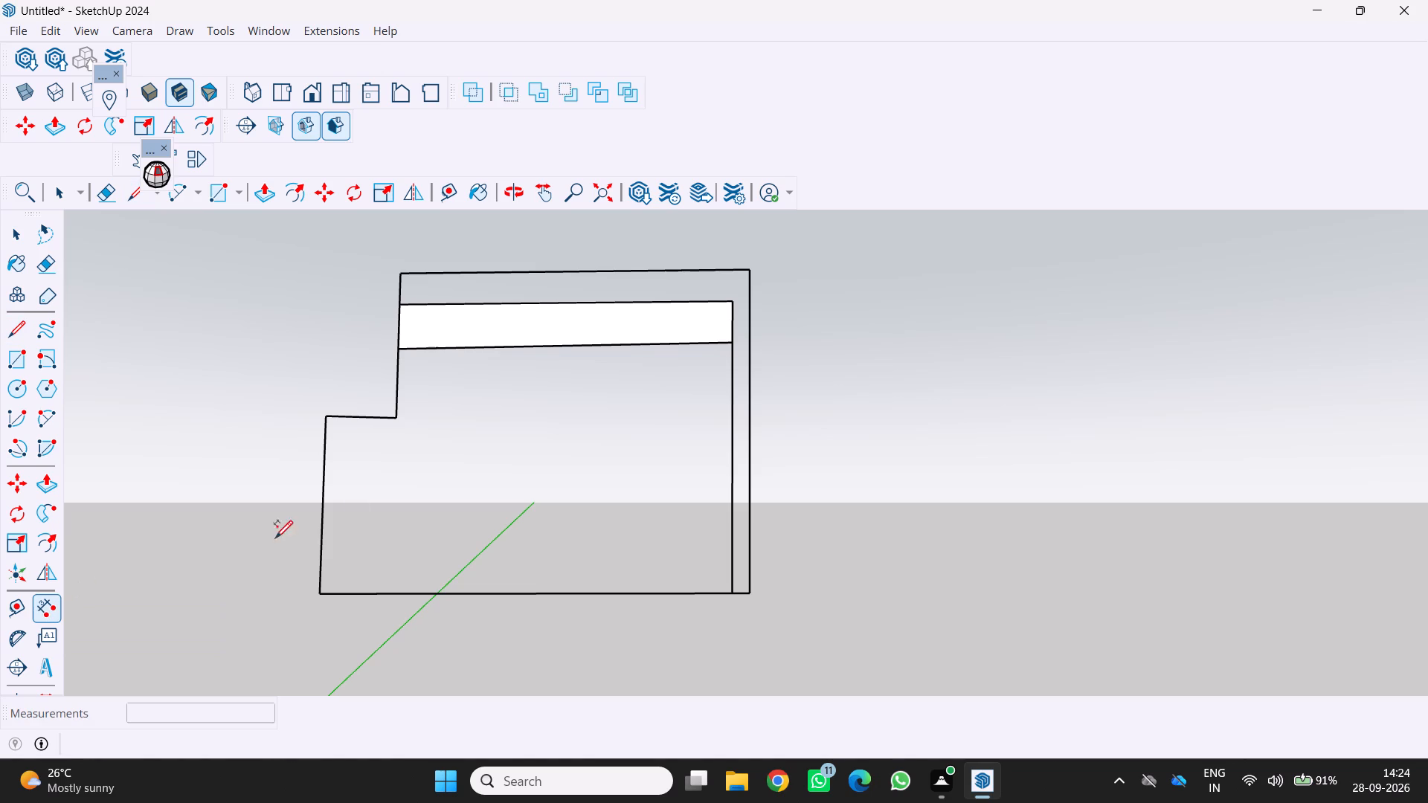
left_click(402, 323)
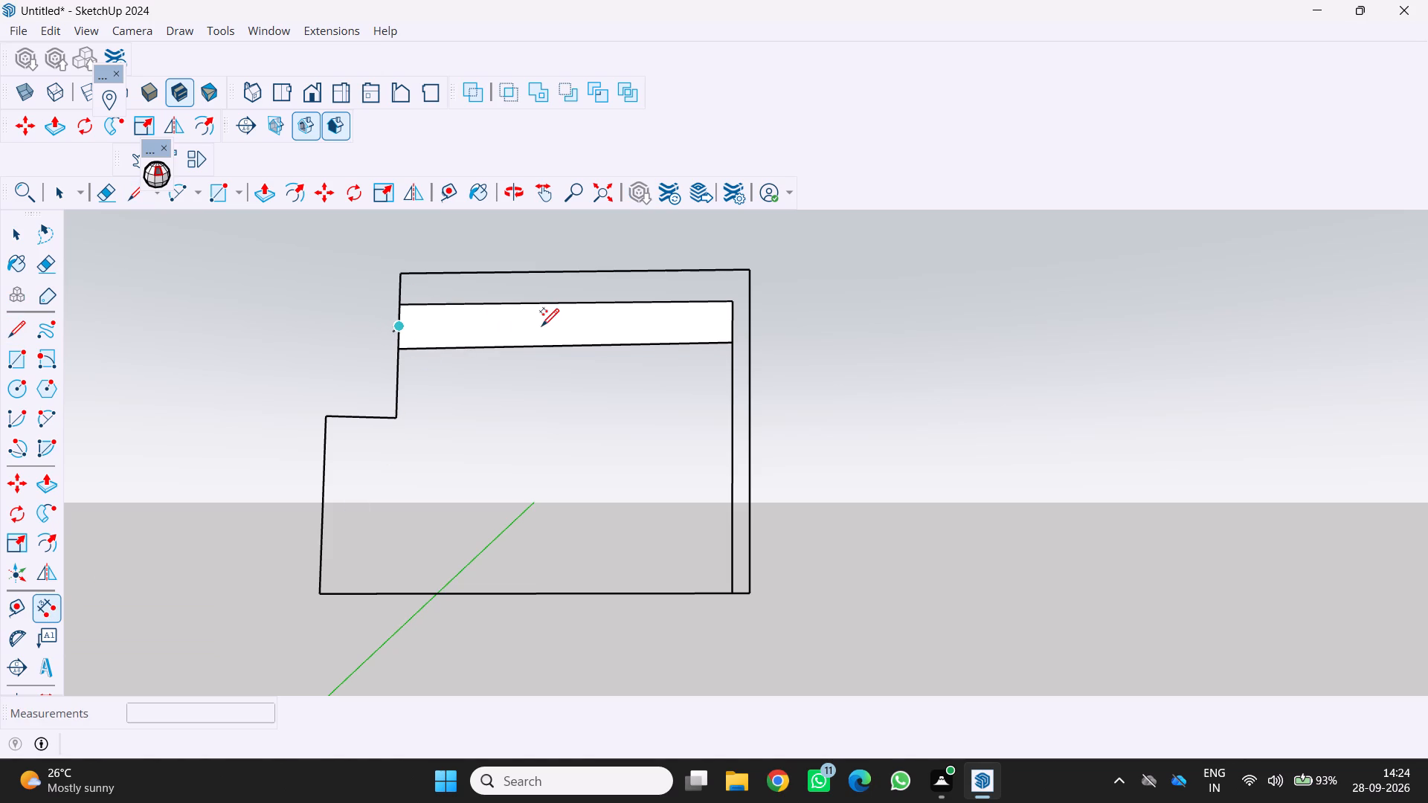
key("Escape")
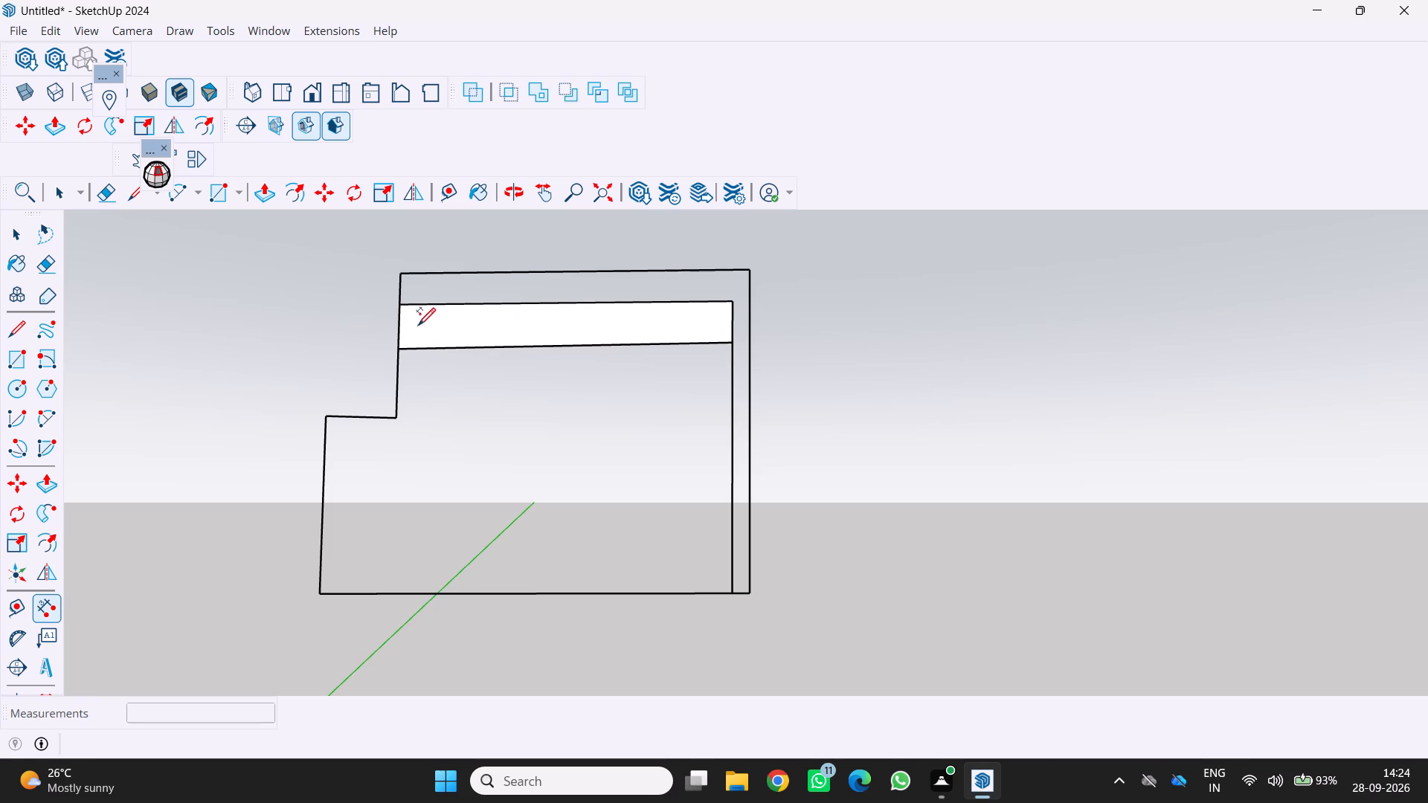
Draw a 450" horizontal line into the strip from the midpoint of its short edge on the stepped side.
left_click(137, 200)
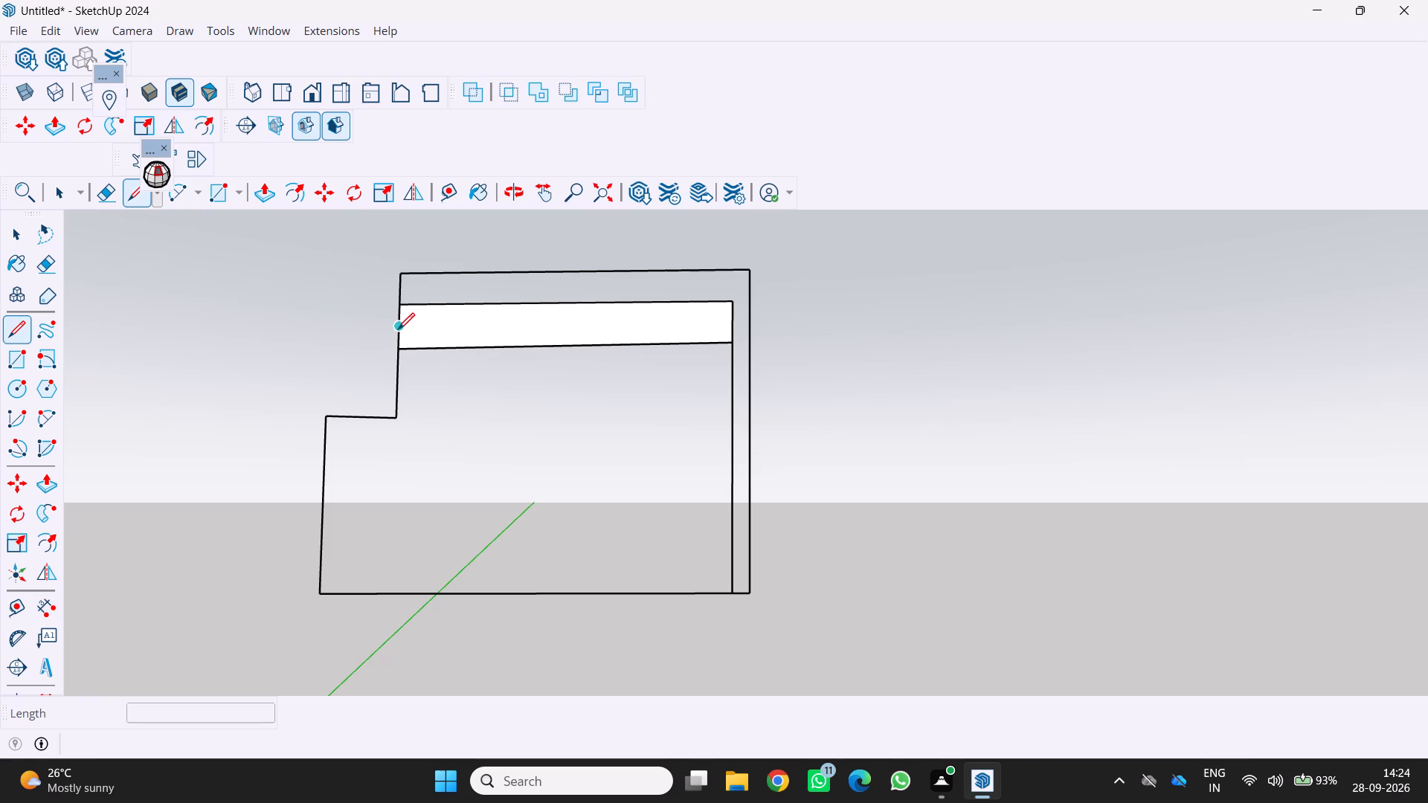
left_click(398, 329)
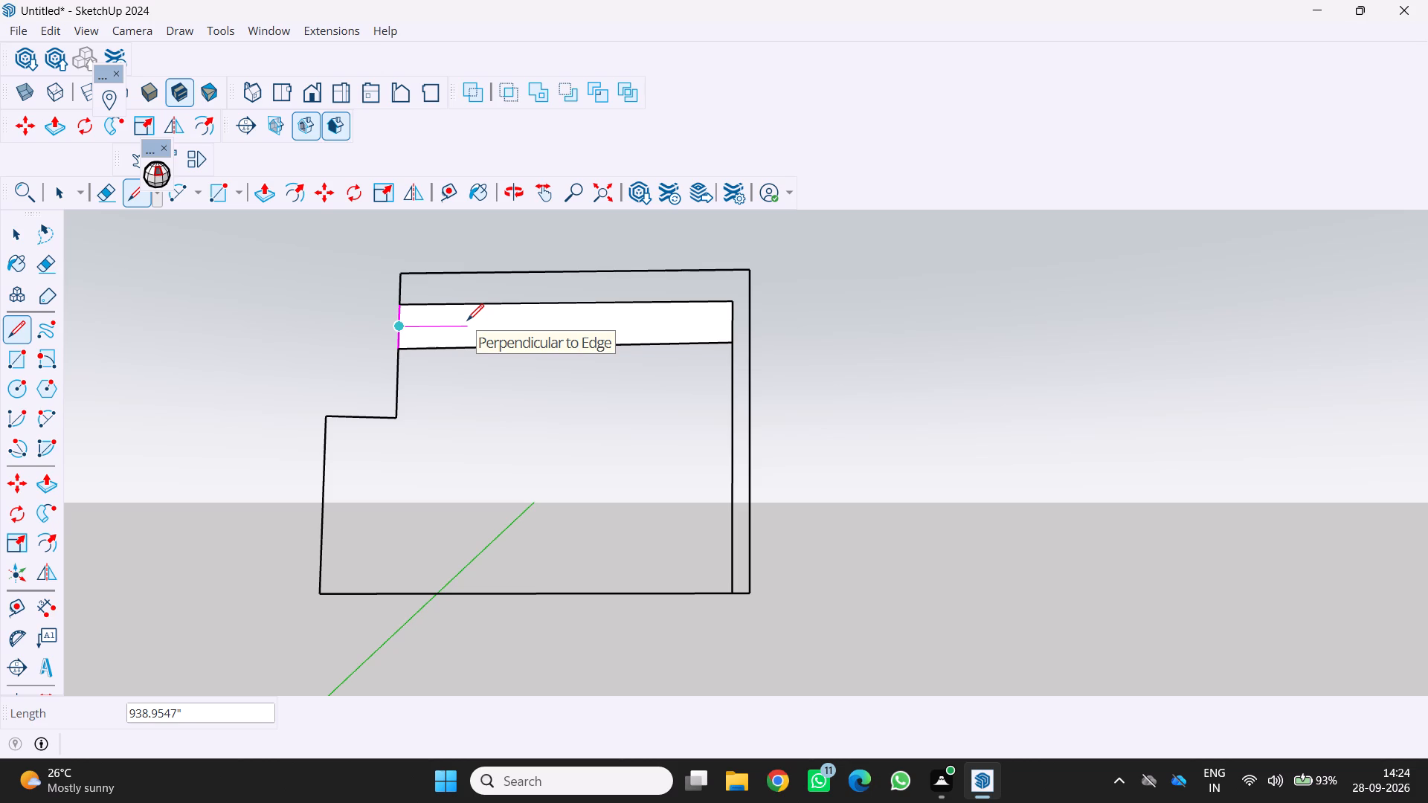
type("450")
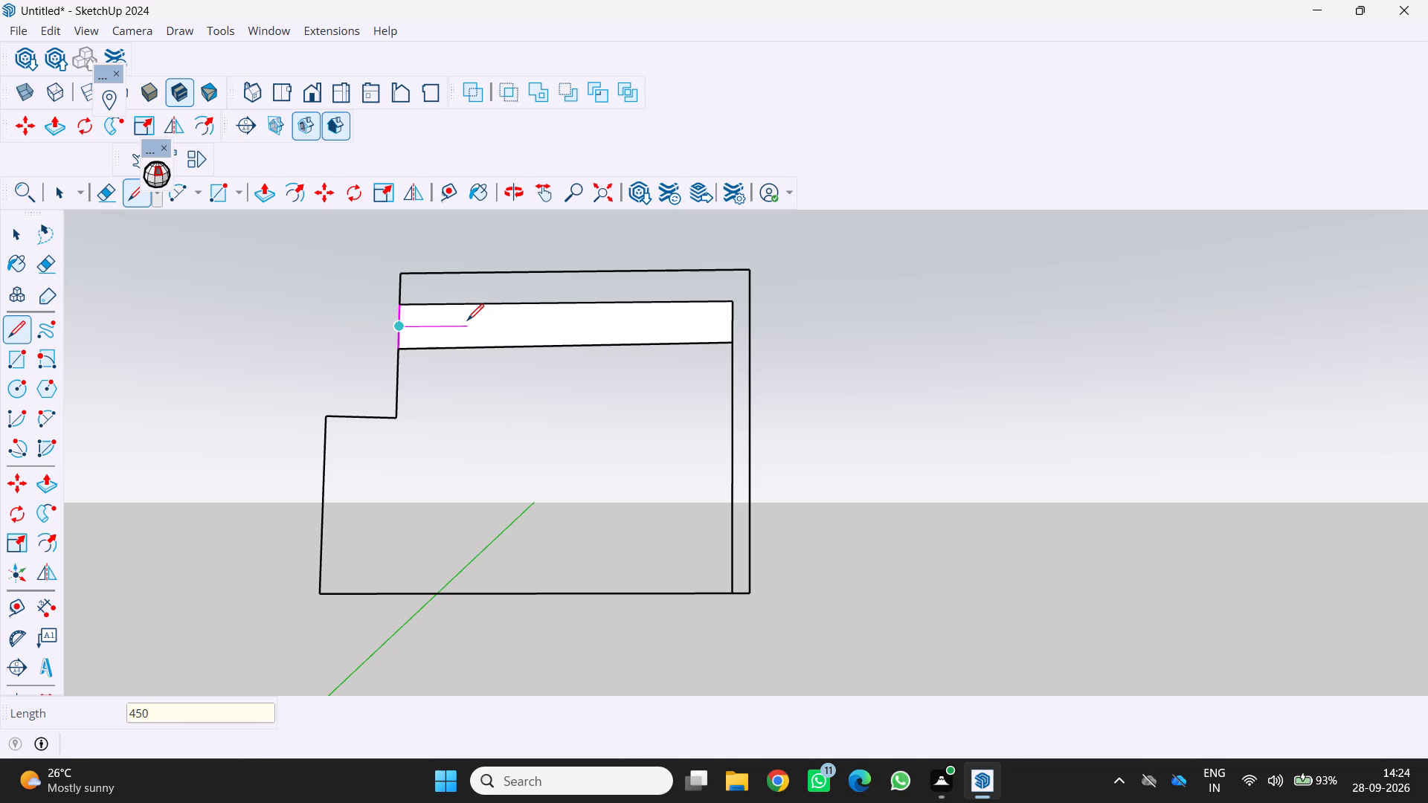
key("Return")
Draw a vertical divider across the strip's full height through the free end of the 450" line.
scroll(440, 311, "up", 1)
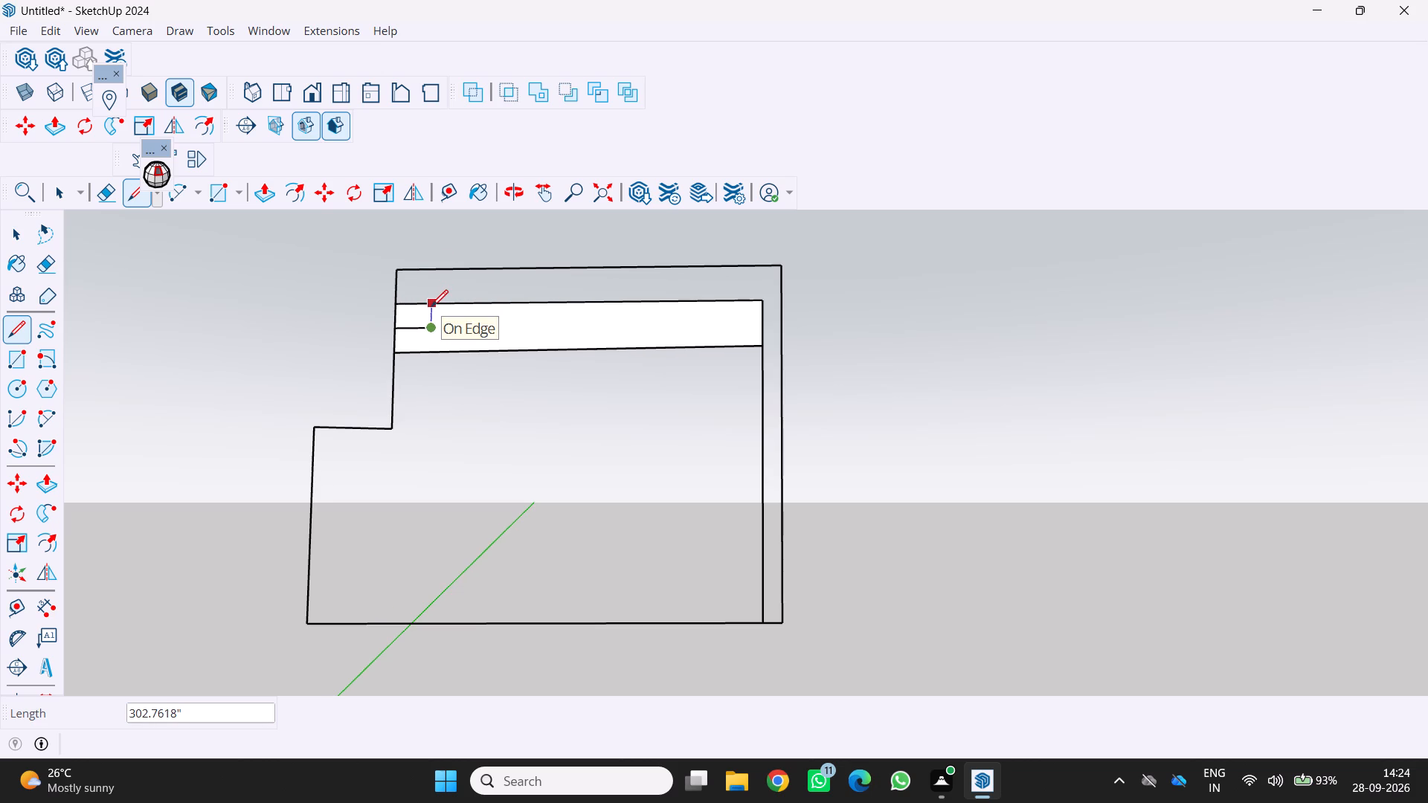
left_click(431, 306)
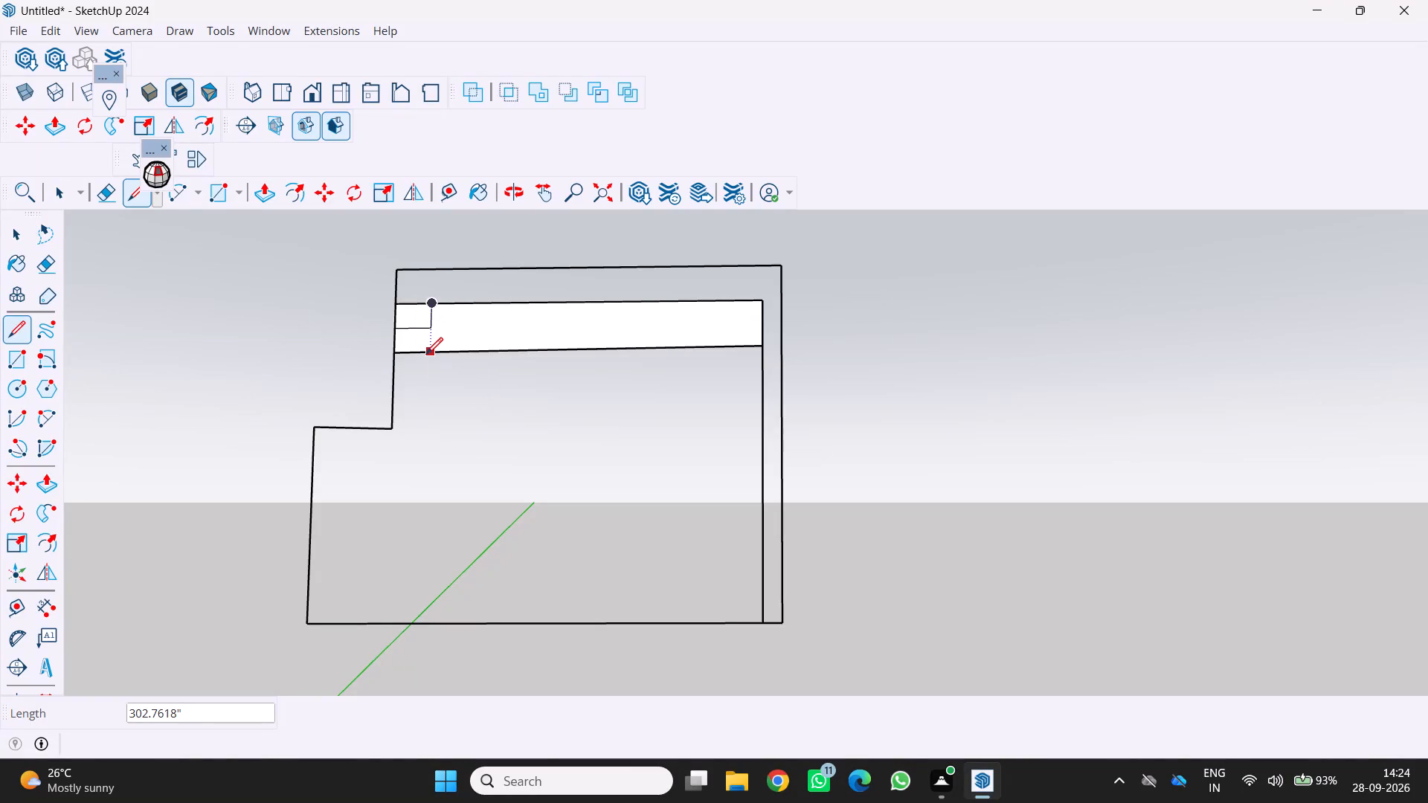
left_click(426, 354)
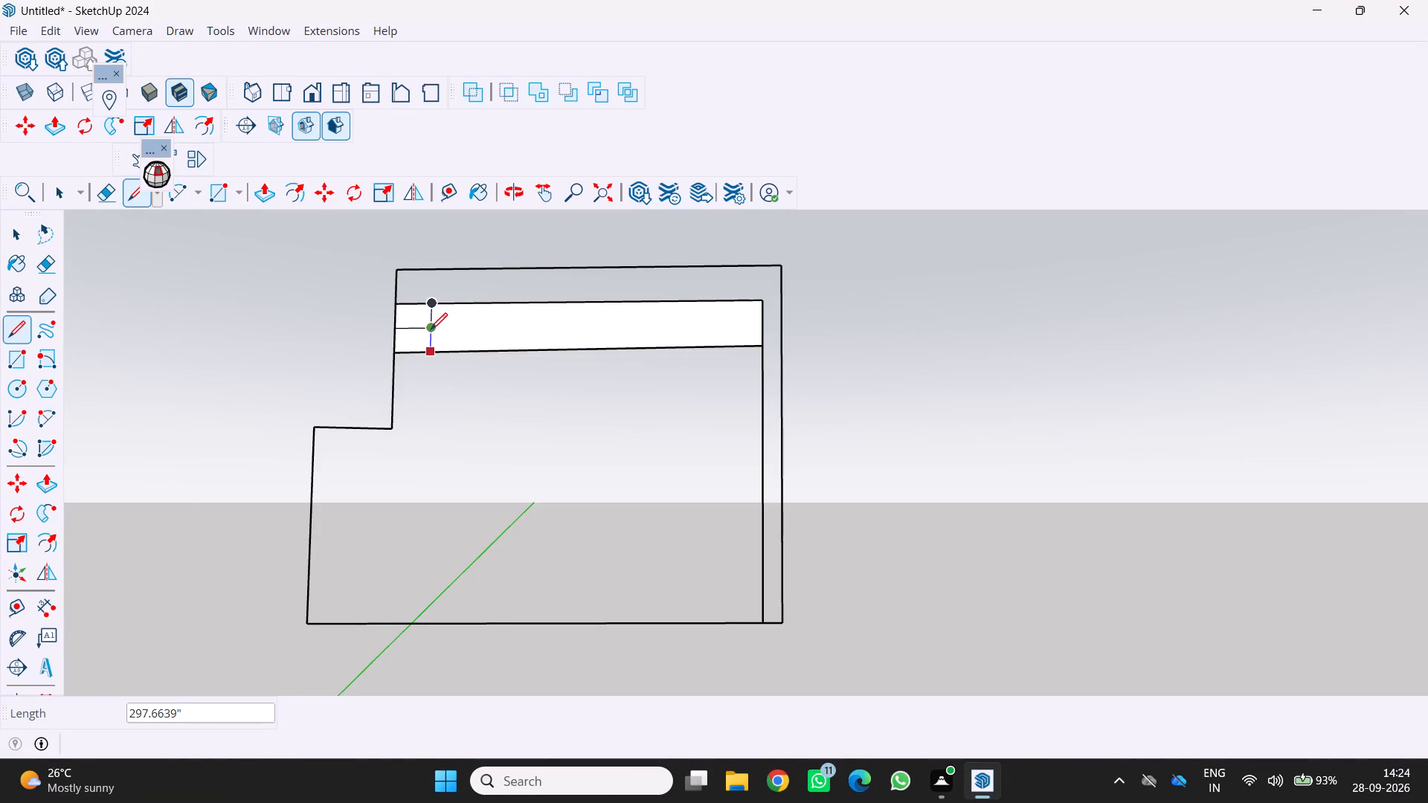
left_click(431, 329)
left_click(431, 352)
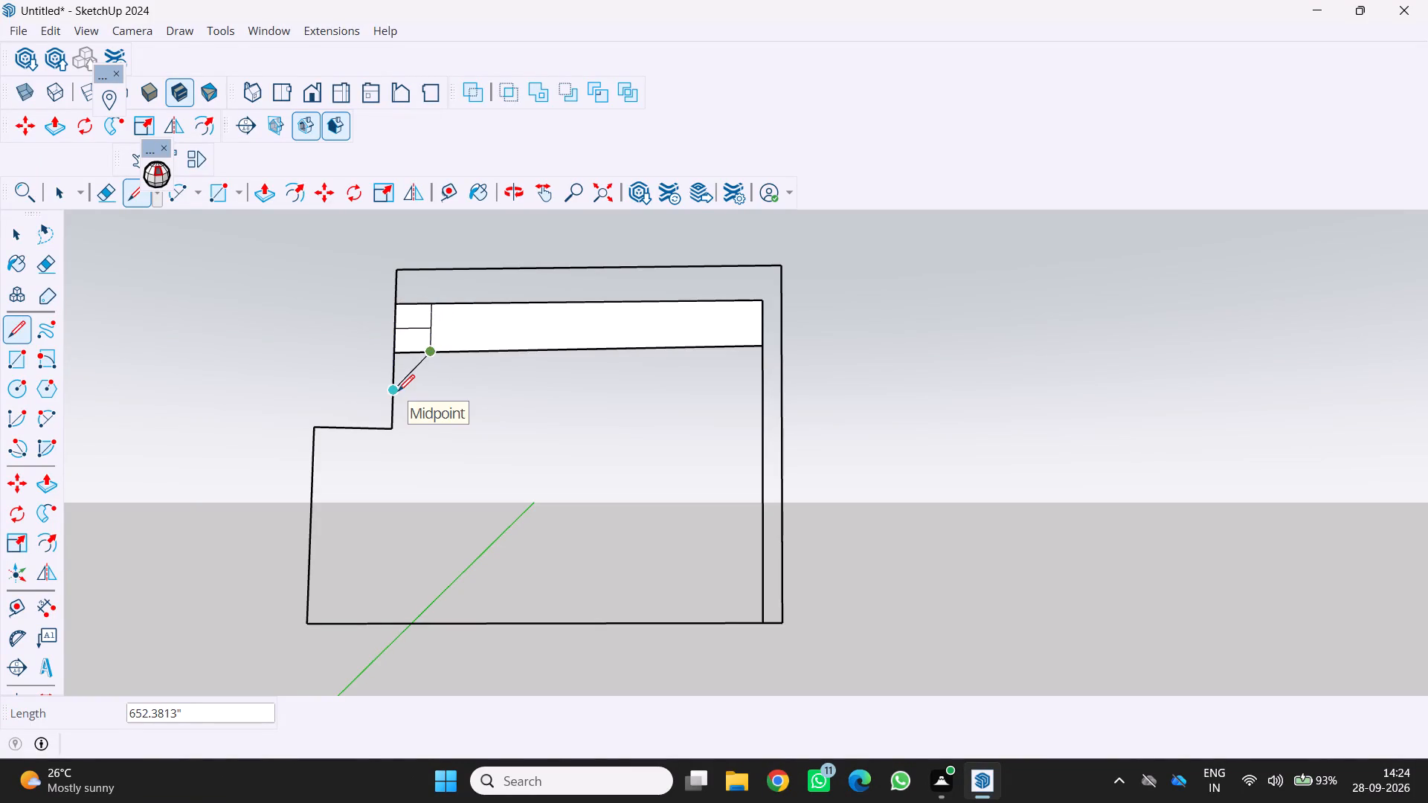
key("space")
Erase the 450" horizontal helper line inside the strip's end cell.
scroll(419, 317, "up", 4)
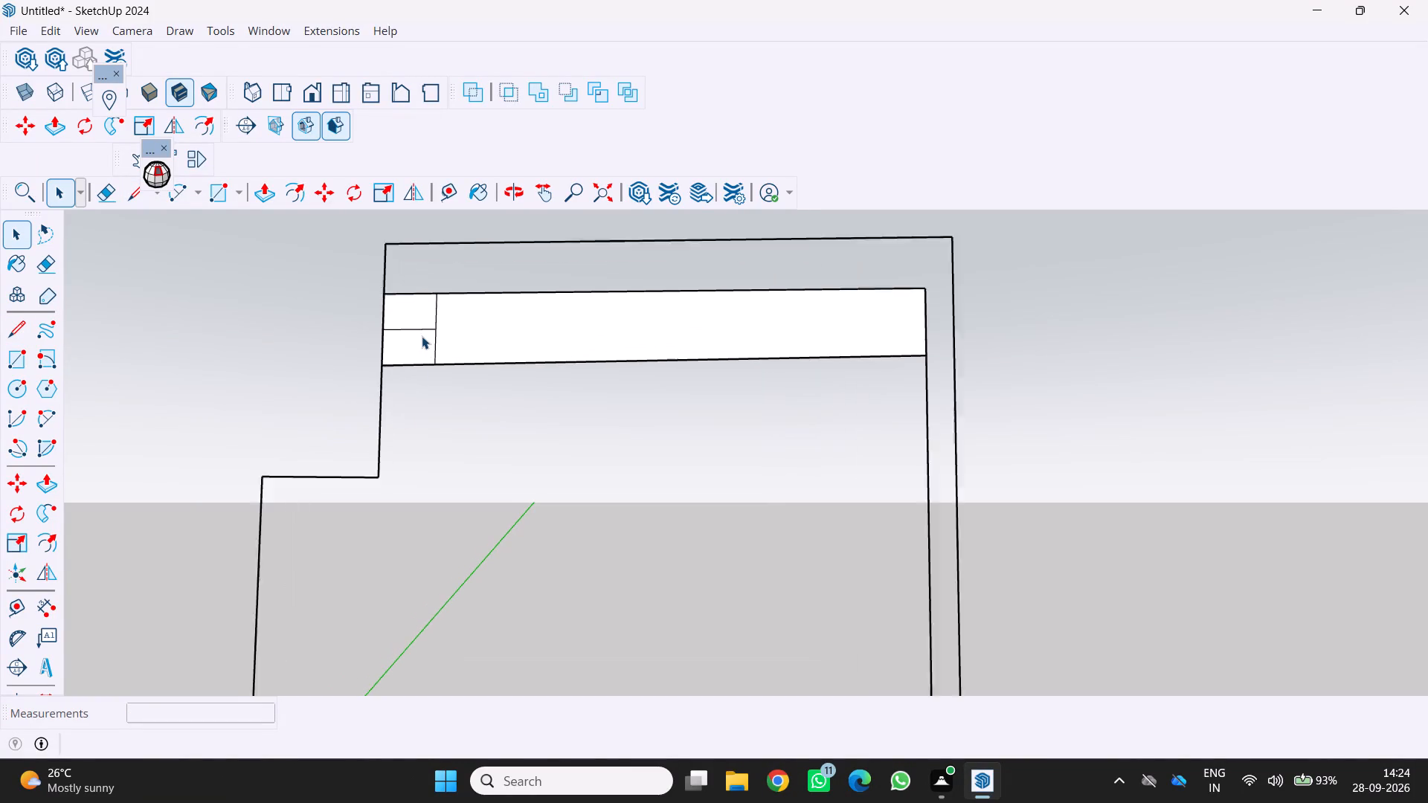
scroll(422, 336, "up", 1)
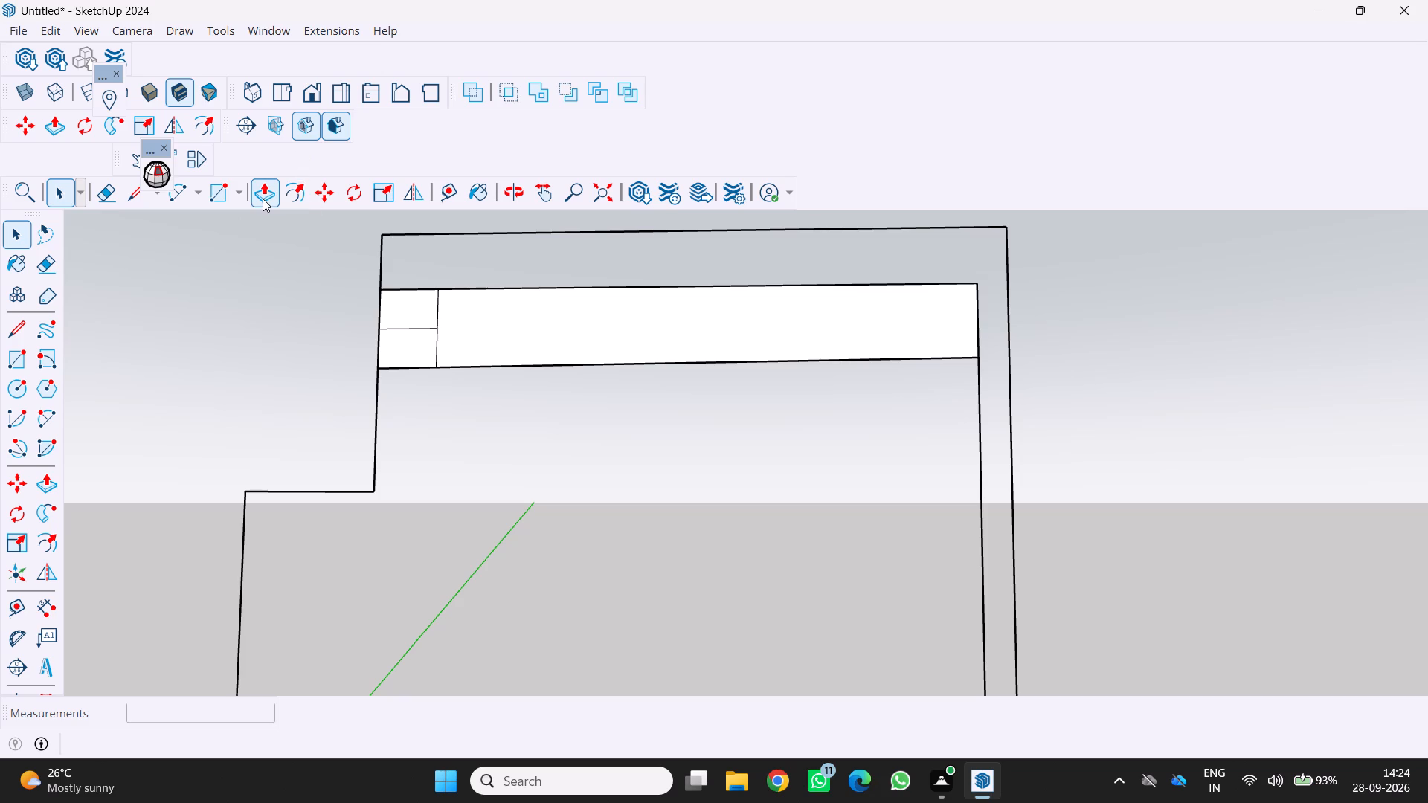
left_click(106, 195)
left_click_drag(106, 195, 181, 284)
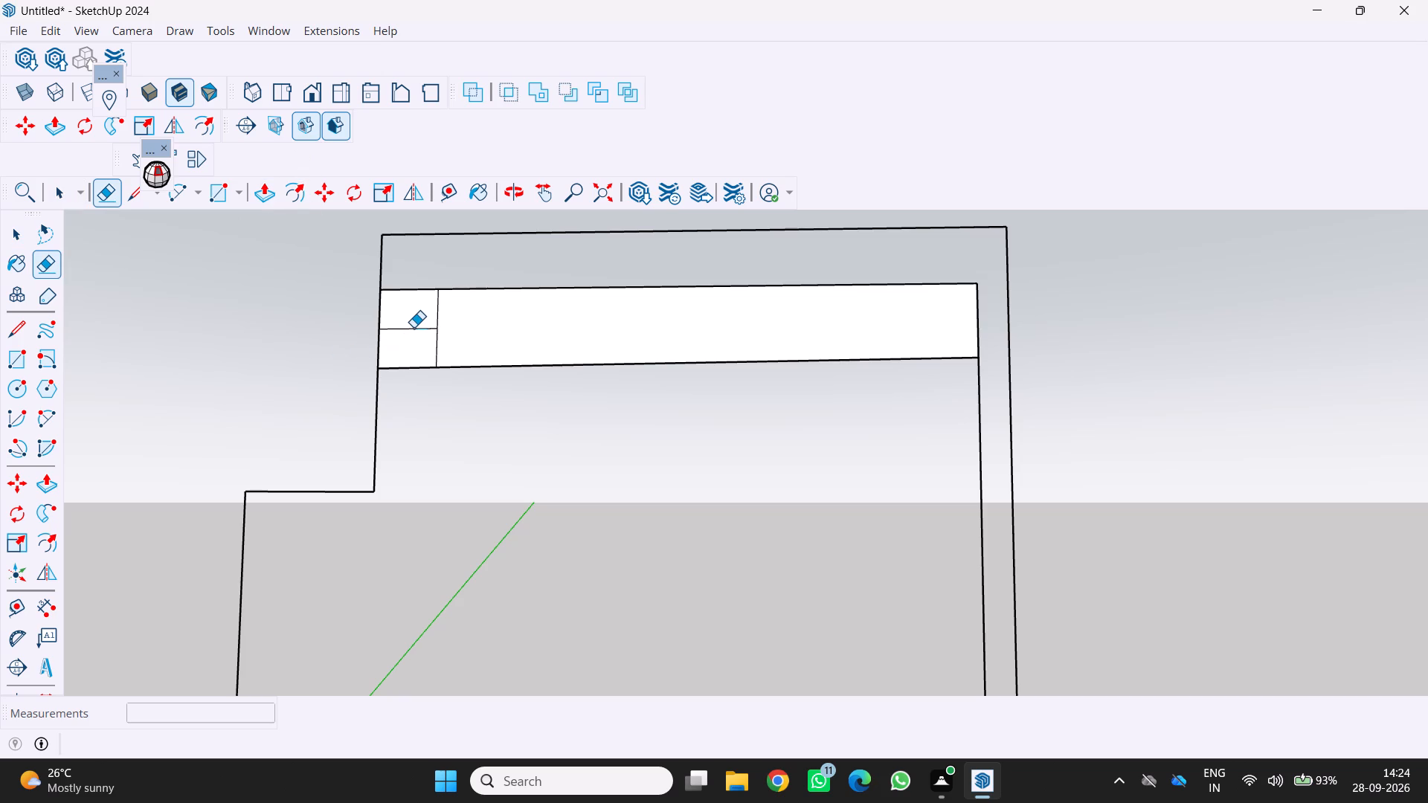
left_click(413, 331)
scroll(364, 354, "down", 3)
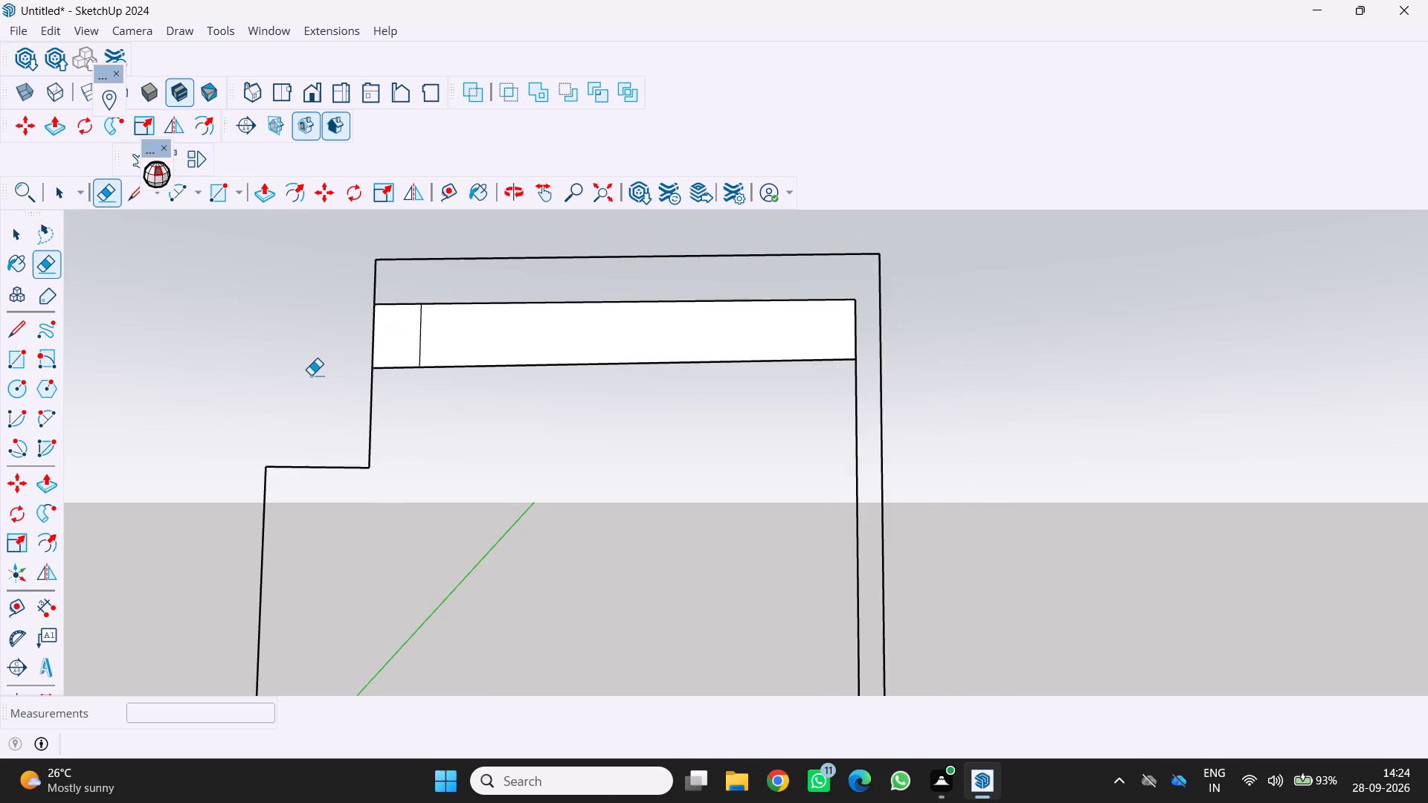
scroll(309, 374, "down", 2)
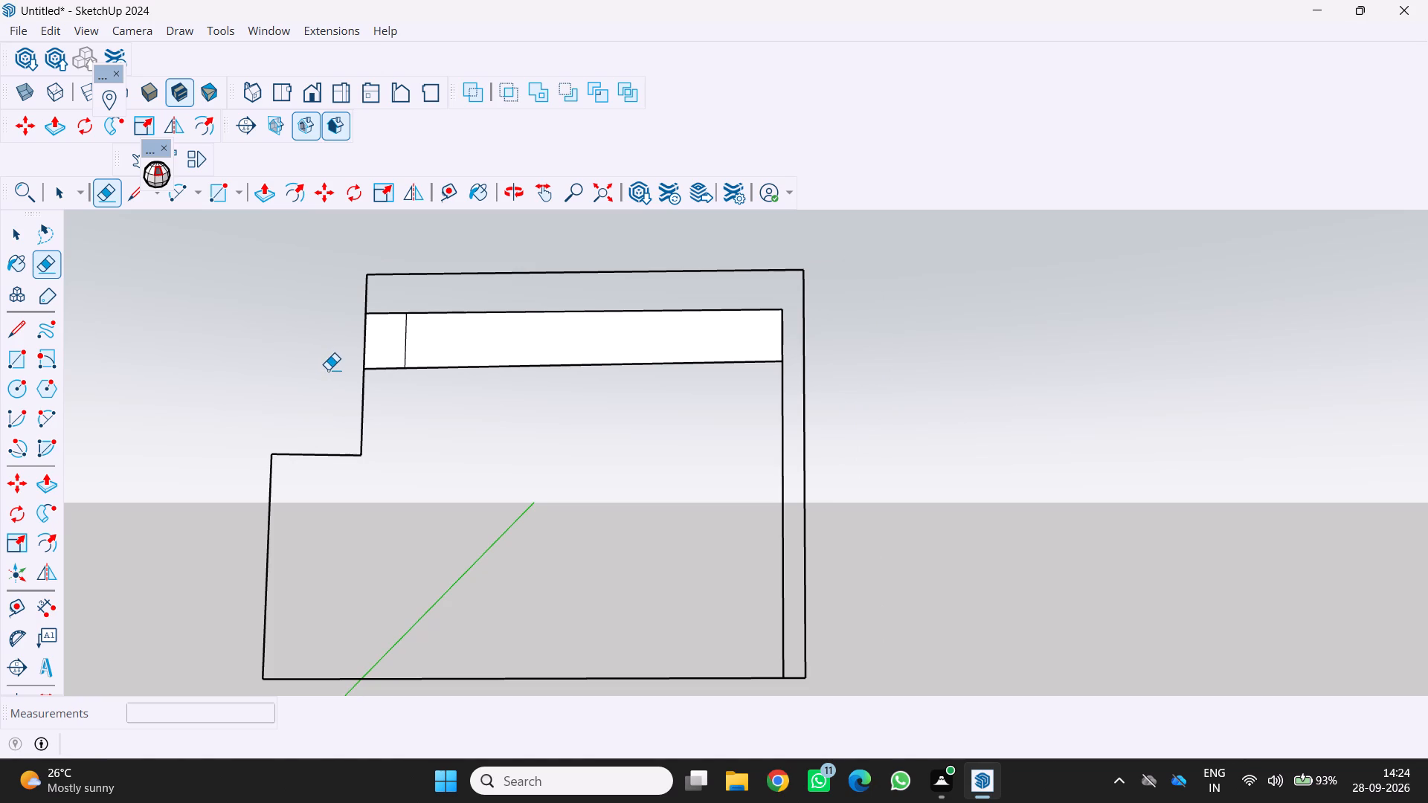
Copy the end cell's vertical divider 600" along the strip, away from the stepped side.
middle_click_drag(414, 333, 469, 363)
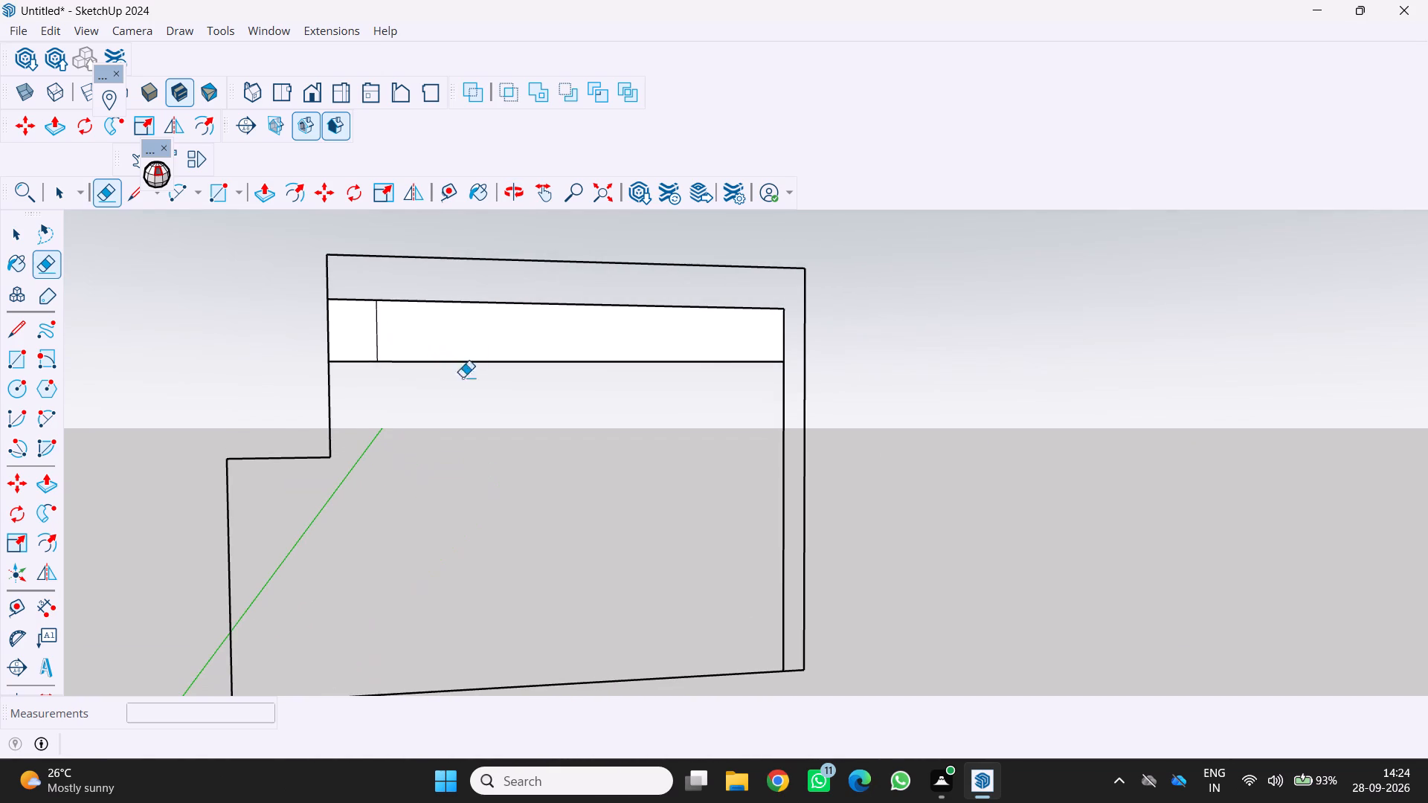
scroll(340, 478, "up", 1)
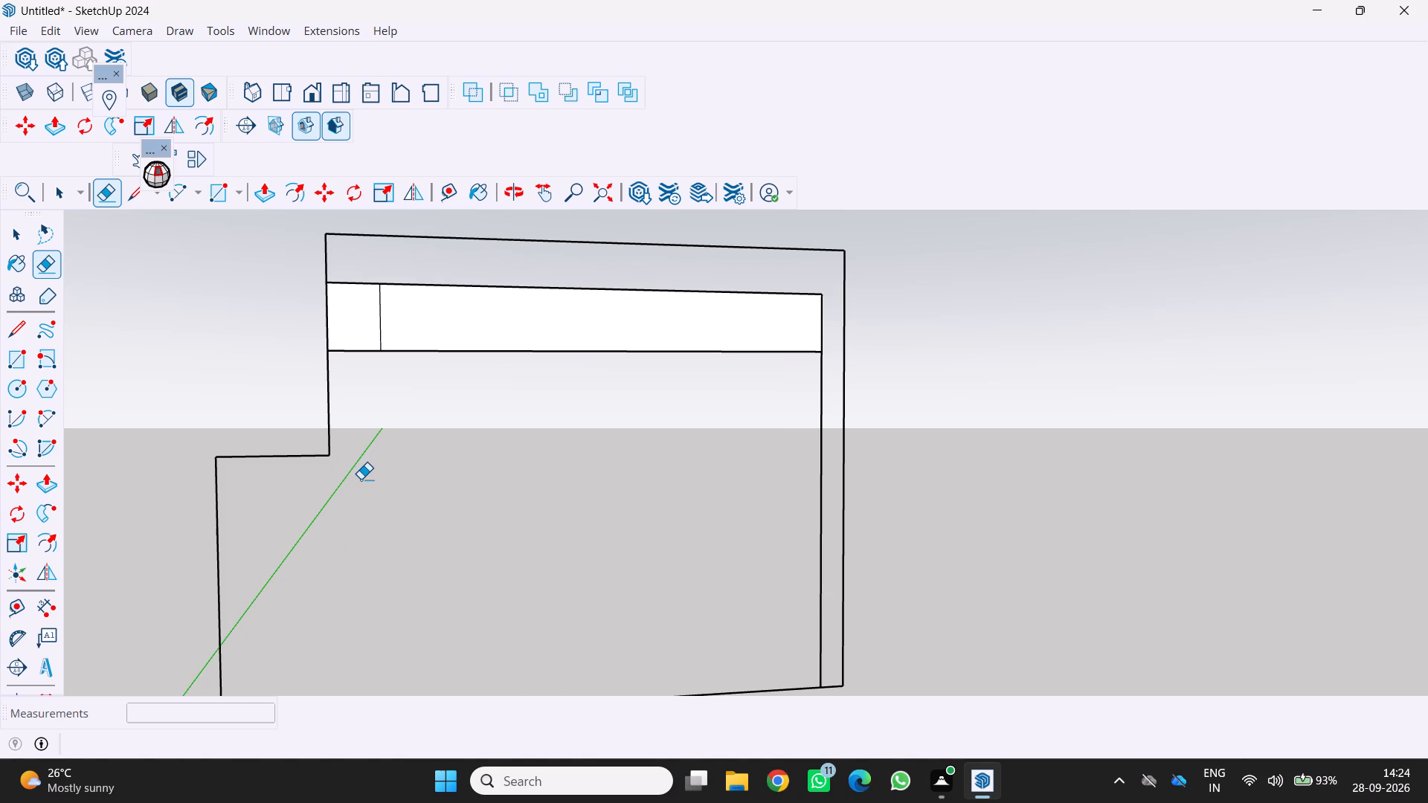
scroll(418, 383, "up", 1)
middle_click_drag(418, 383, 332, 407)
scroll(332, 407, "down", 2)
scroll(431, 342, "up", 2)
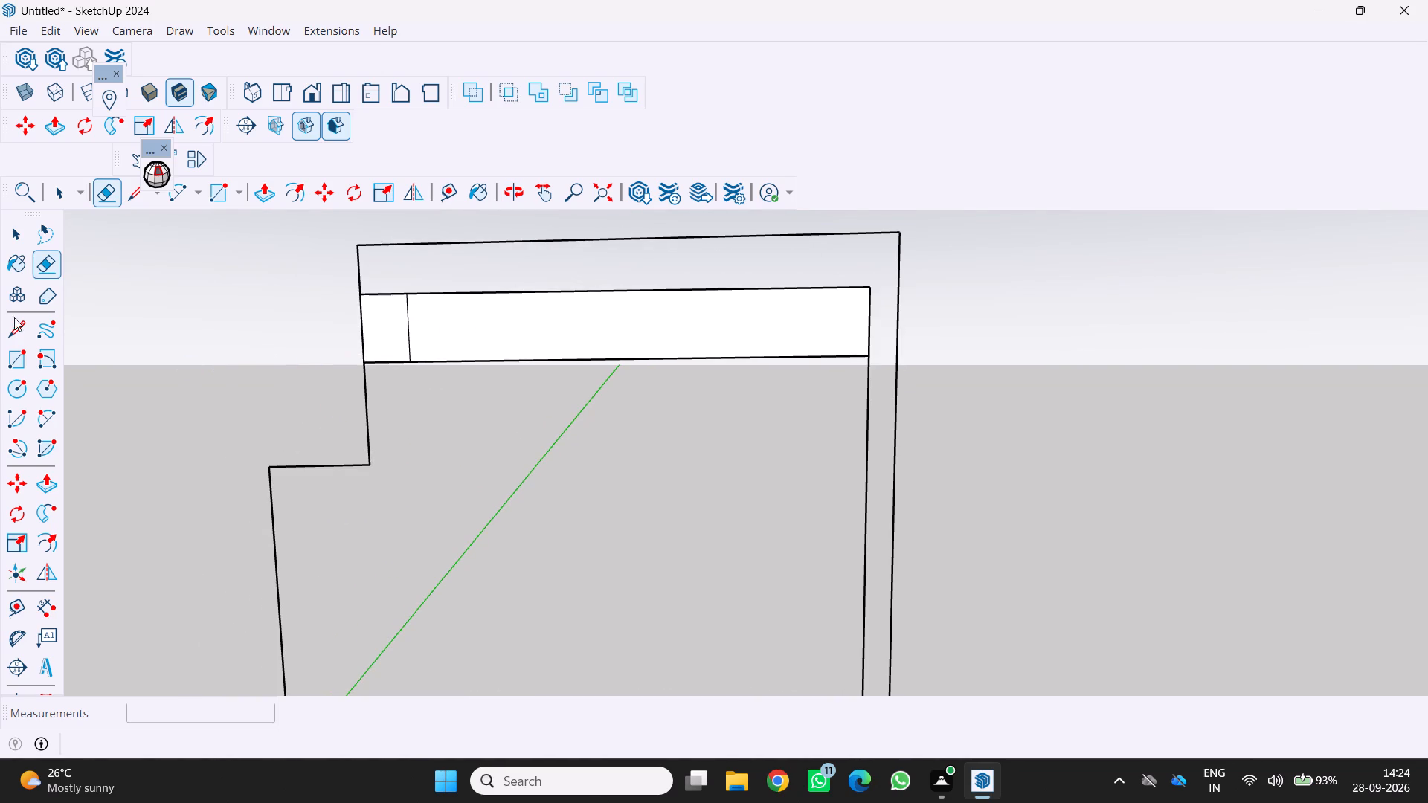
left_click(136, 193)
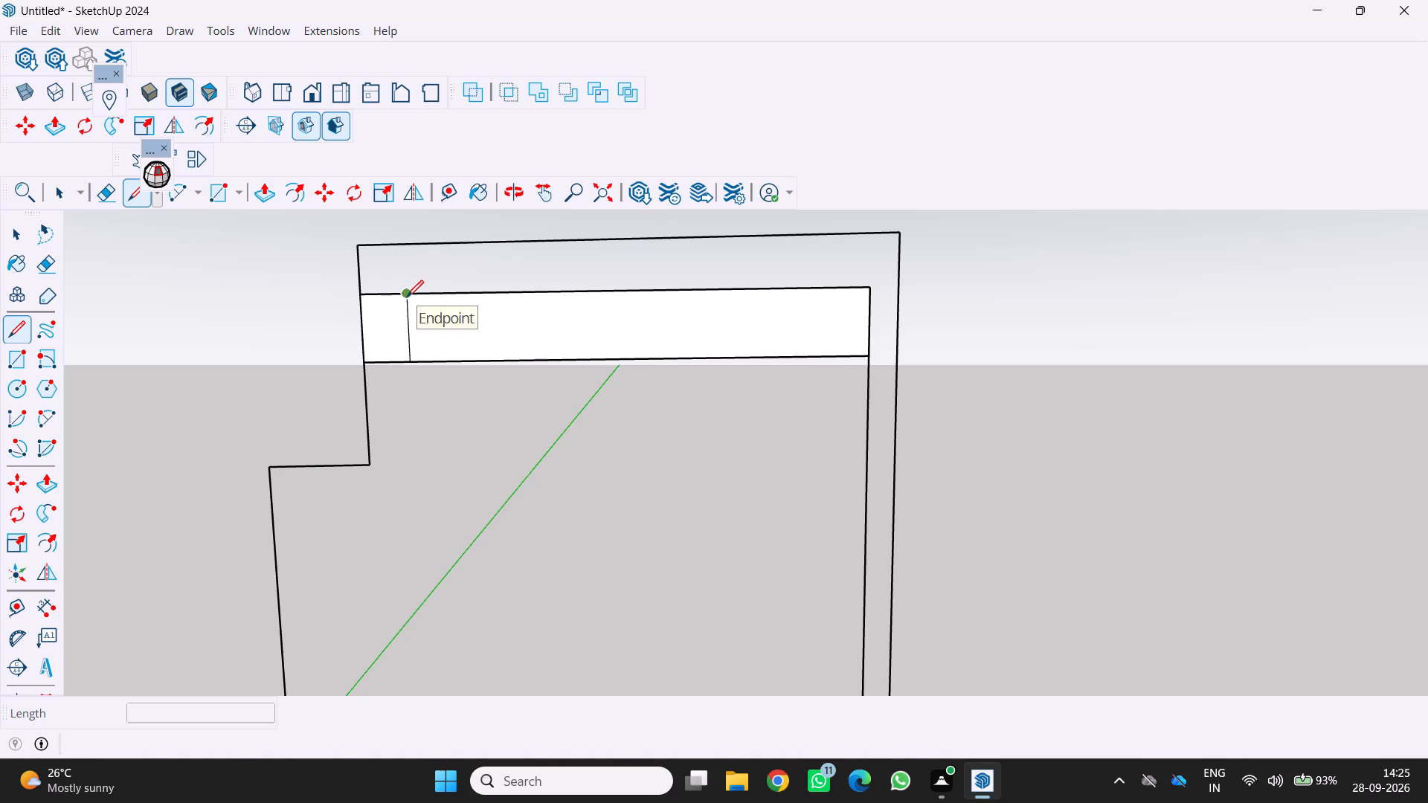
key("space")
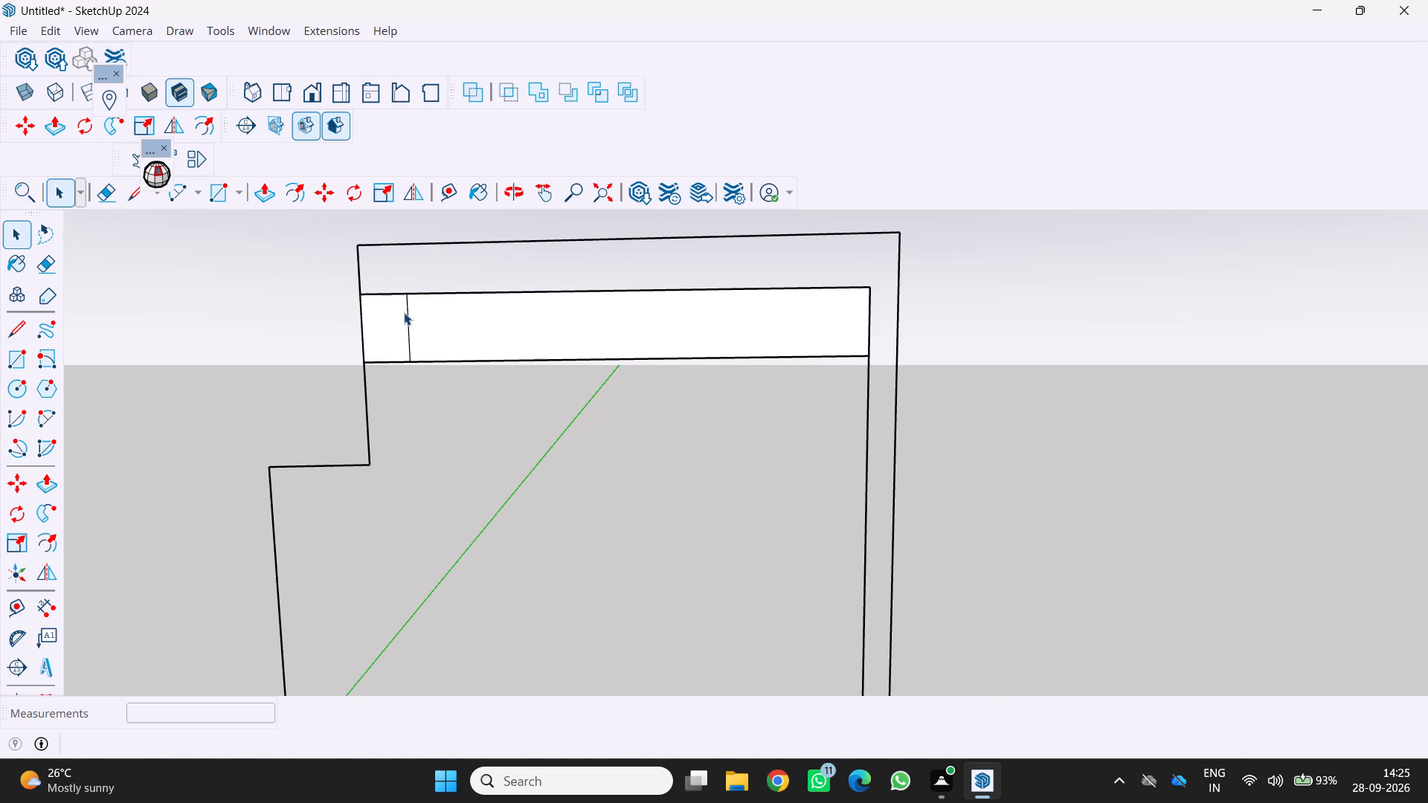
left_click(408, 315)
key("m")
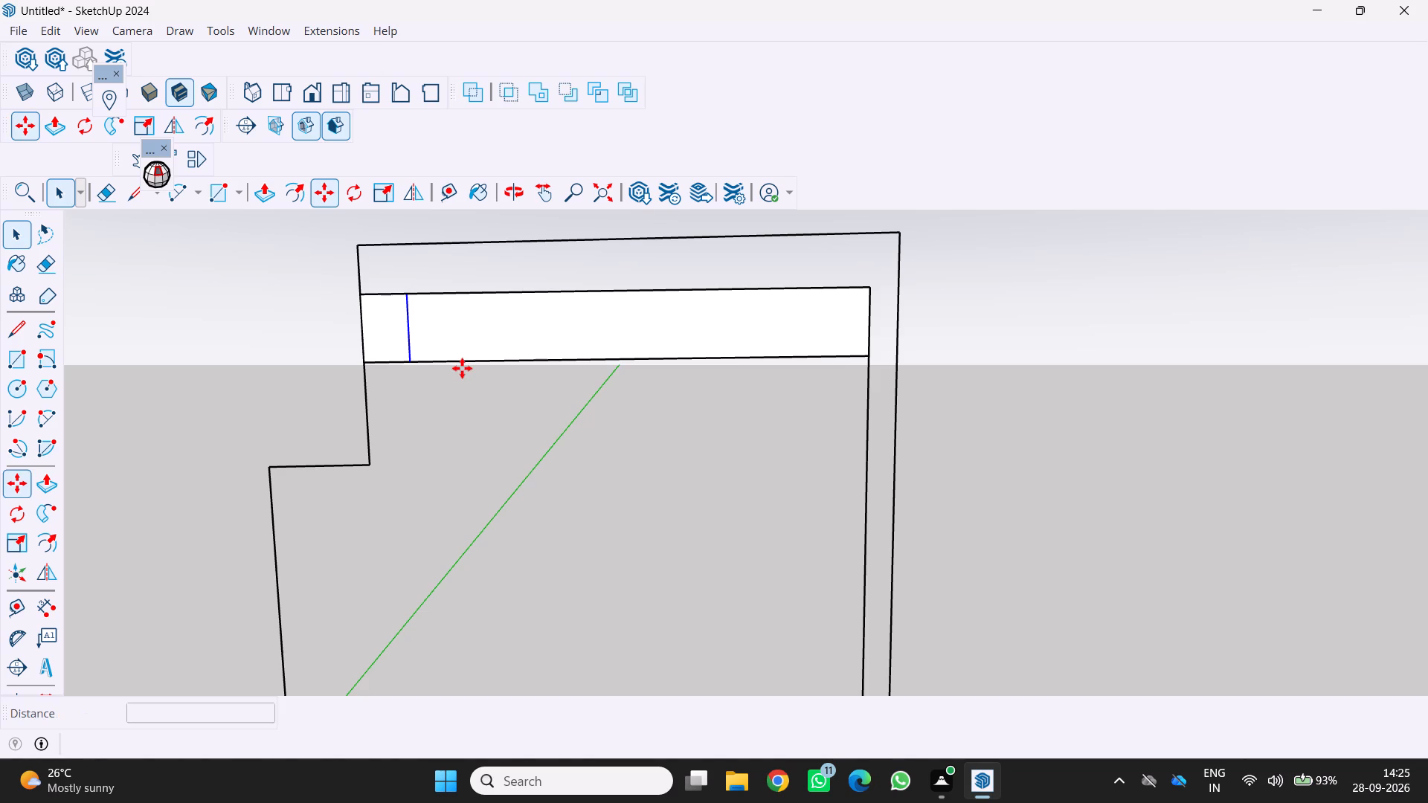
left_click(411, 323)
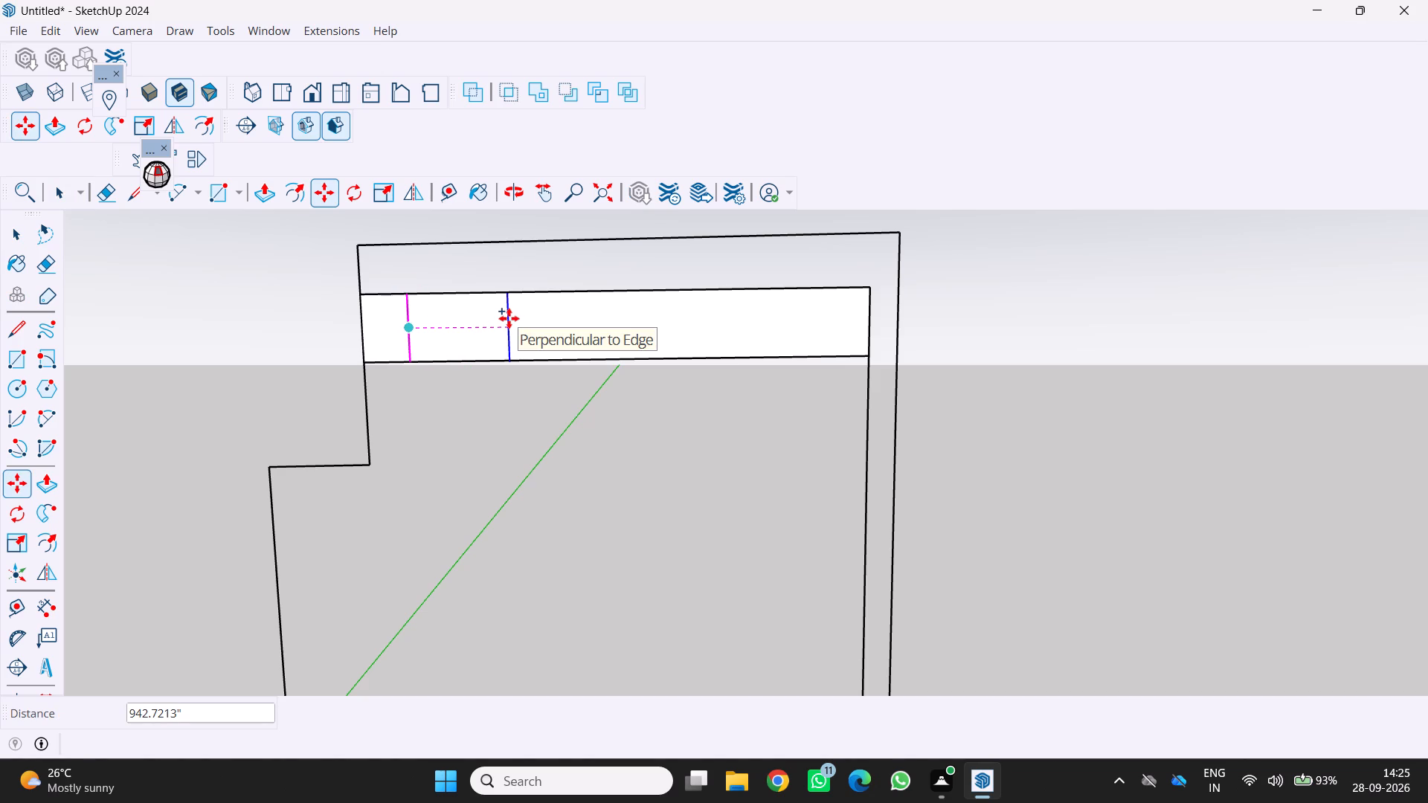
type("600")
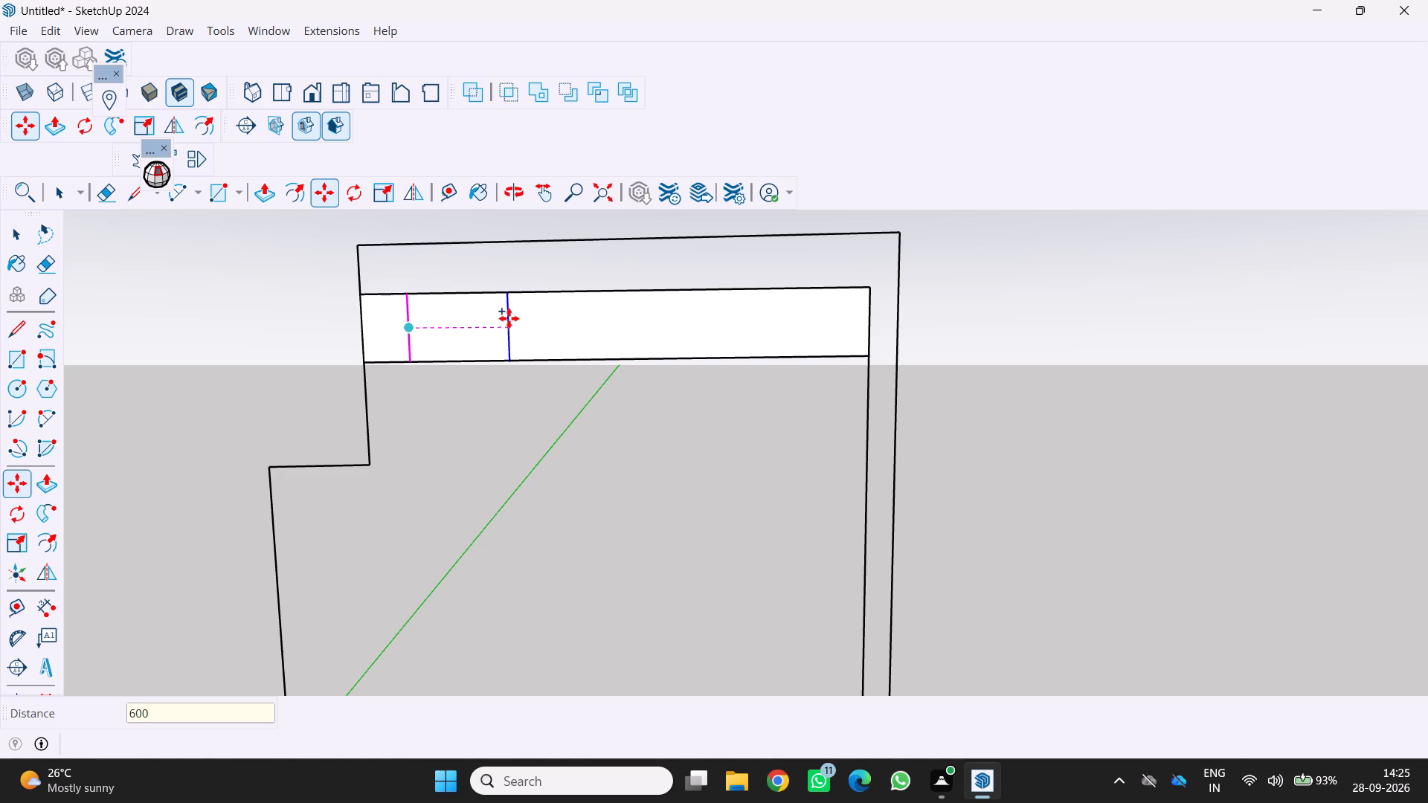
key("Return")
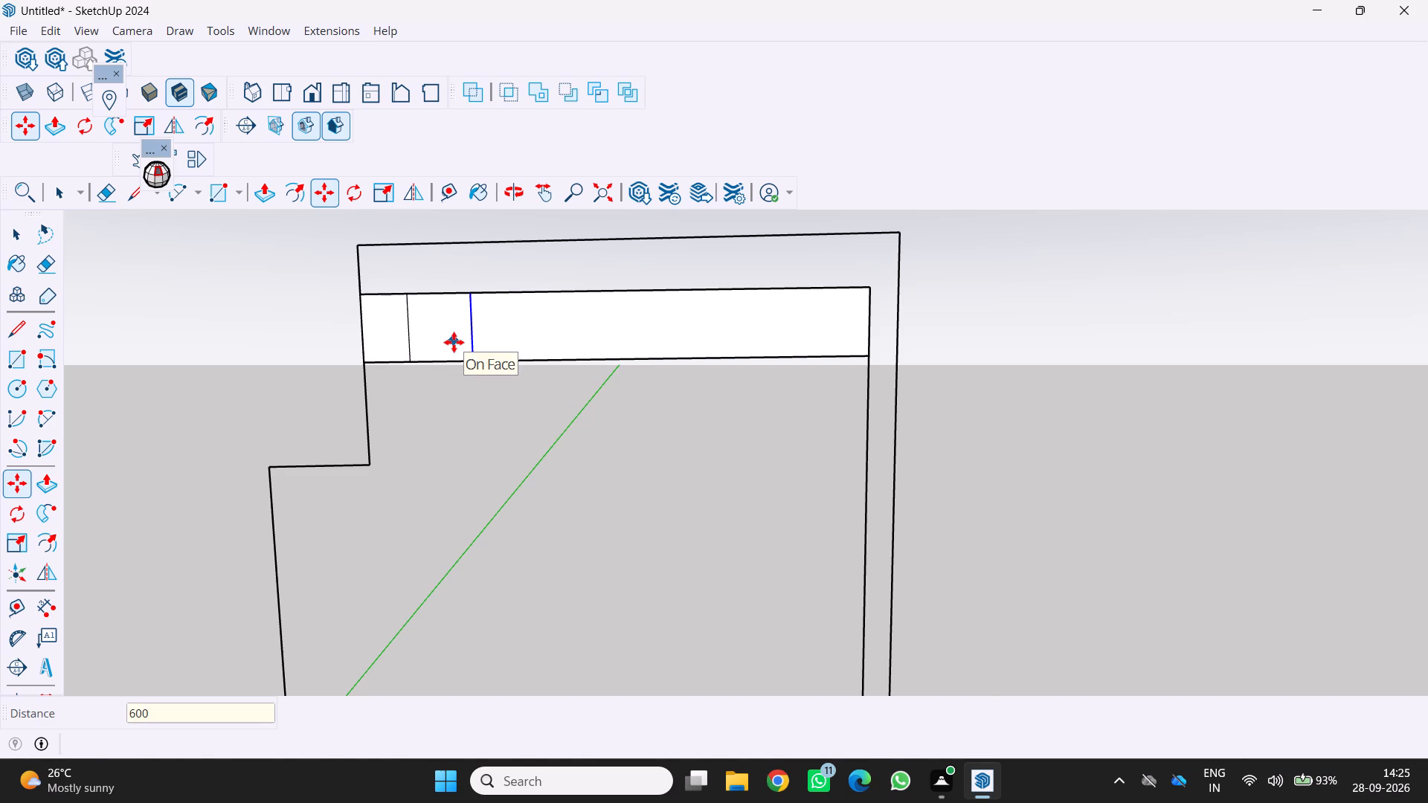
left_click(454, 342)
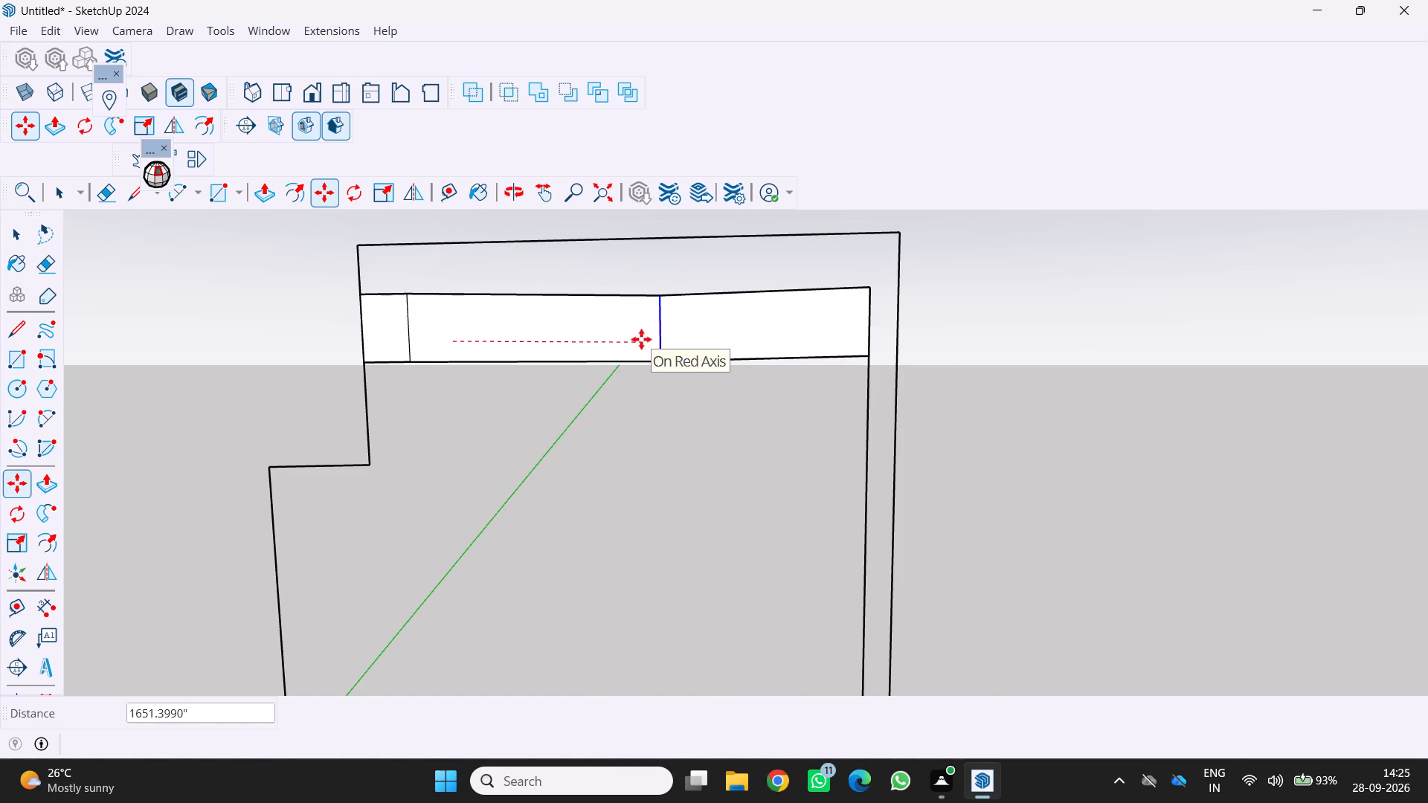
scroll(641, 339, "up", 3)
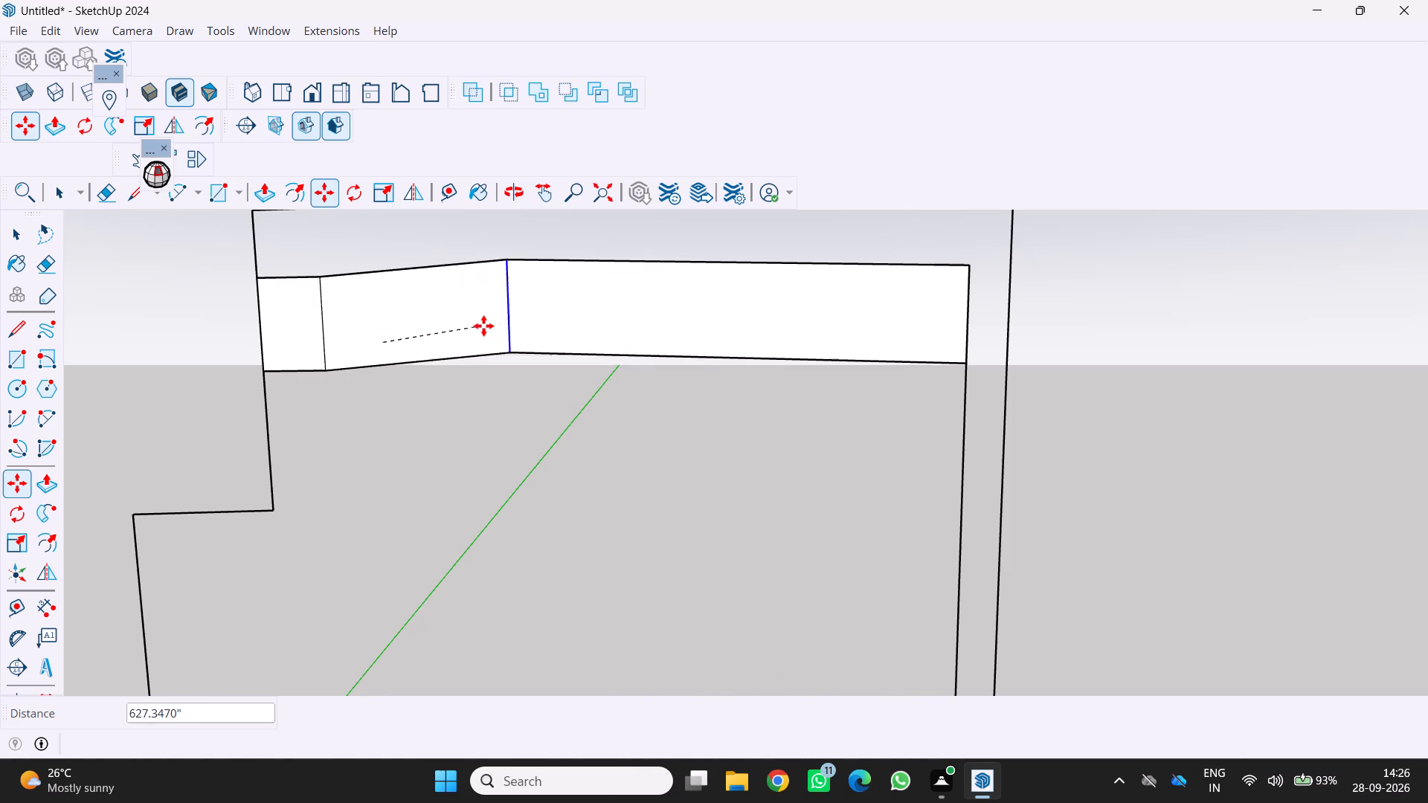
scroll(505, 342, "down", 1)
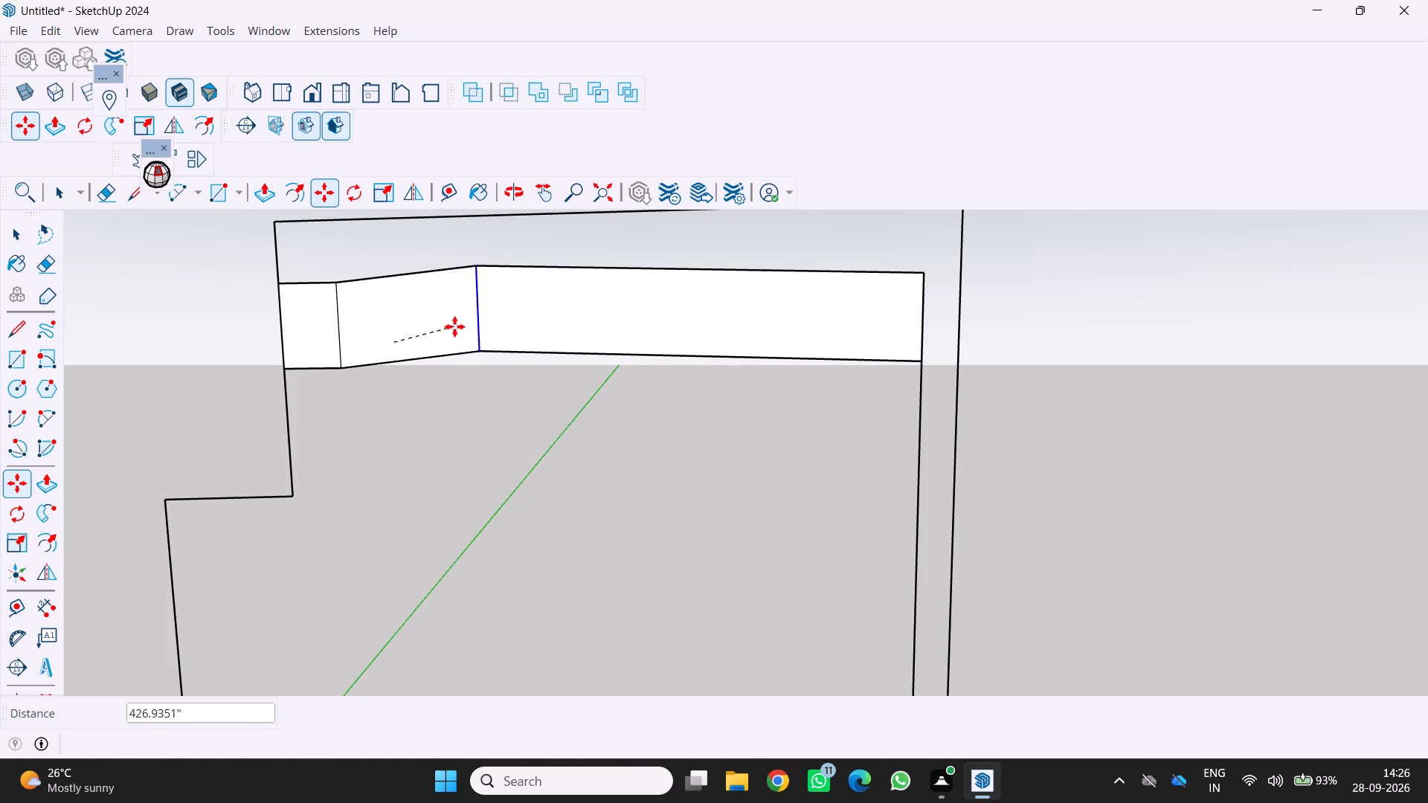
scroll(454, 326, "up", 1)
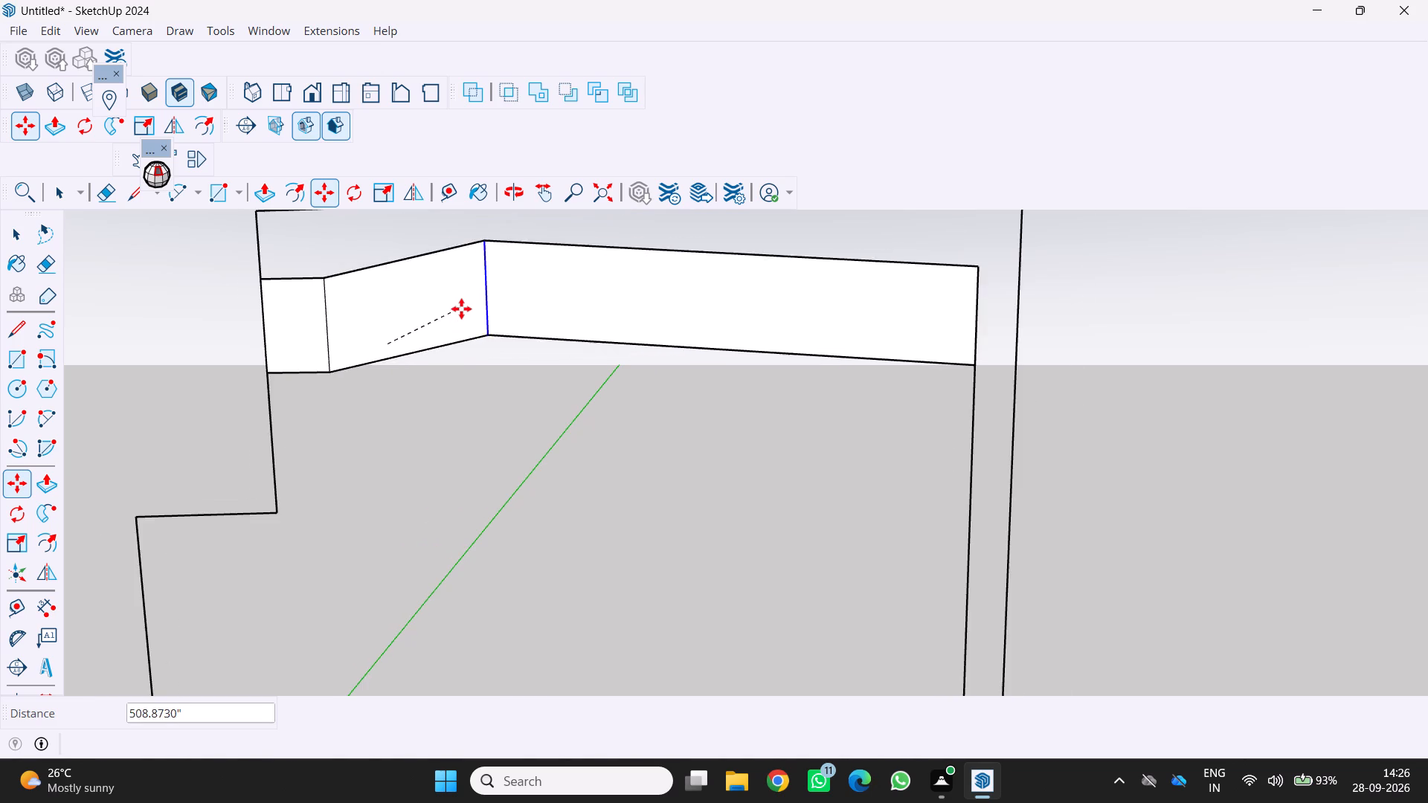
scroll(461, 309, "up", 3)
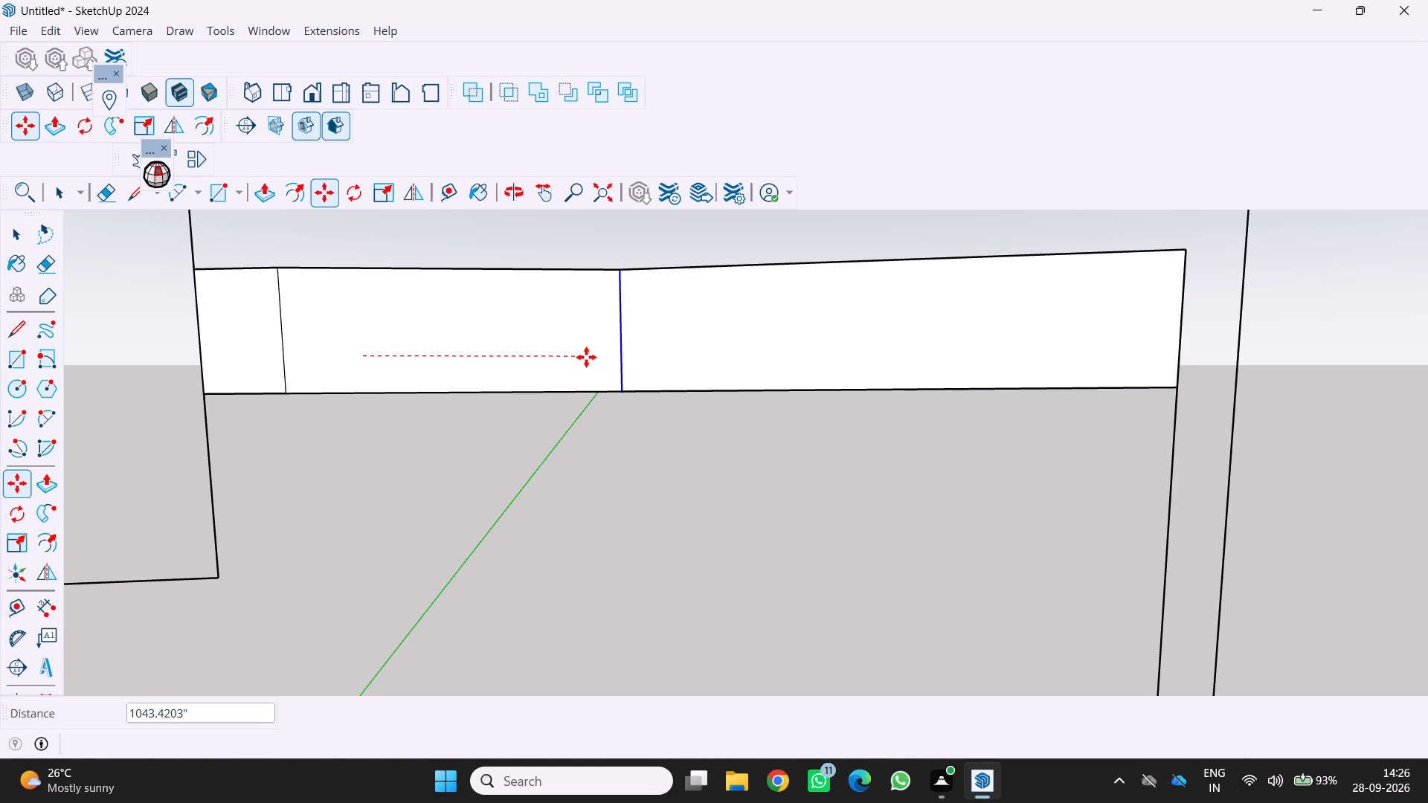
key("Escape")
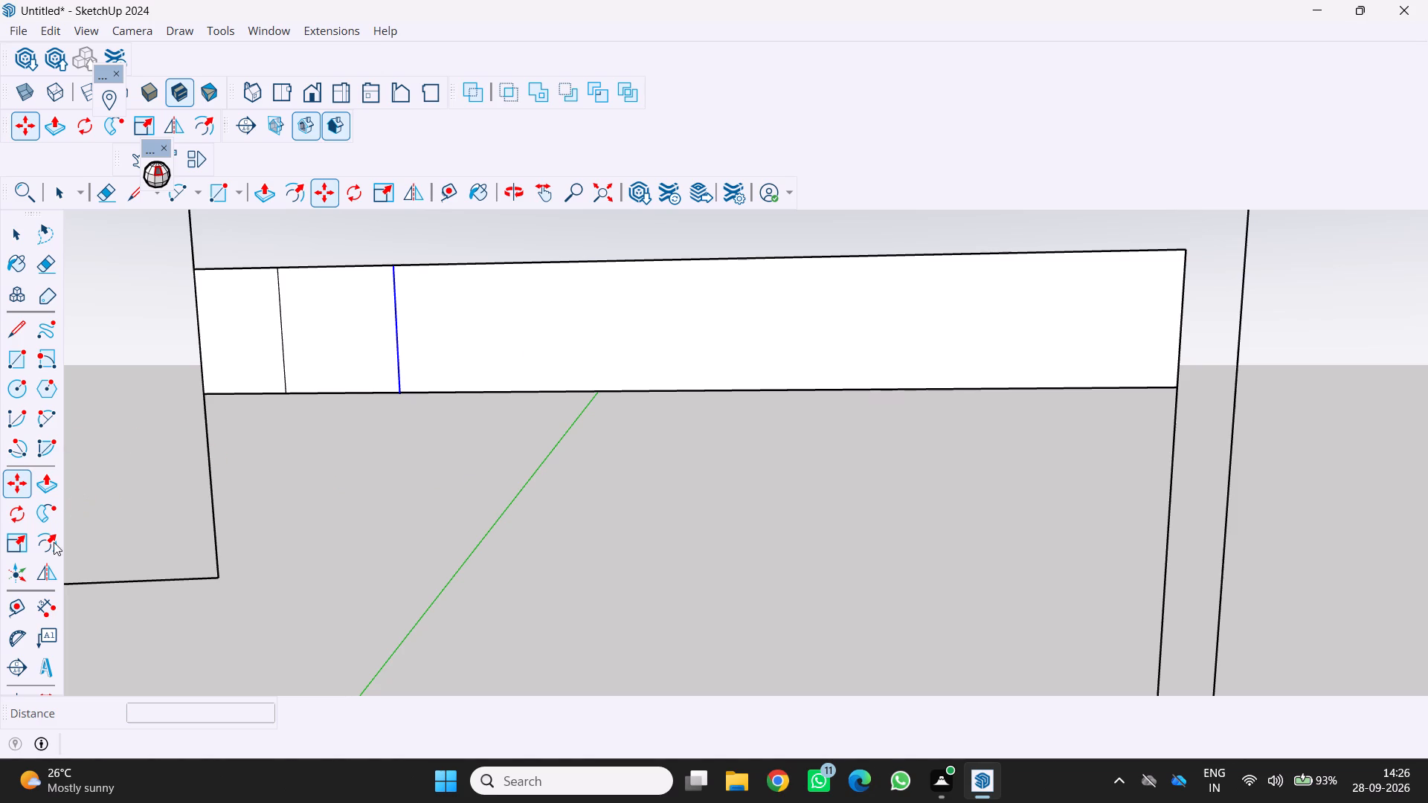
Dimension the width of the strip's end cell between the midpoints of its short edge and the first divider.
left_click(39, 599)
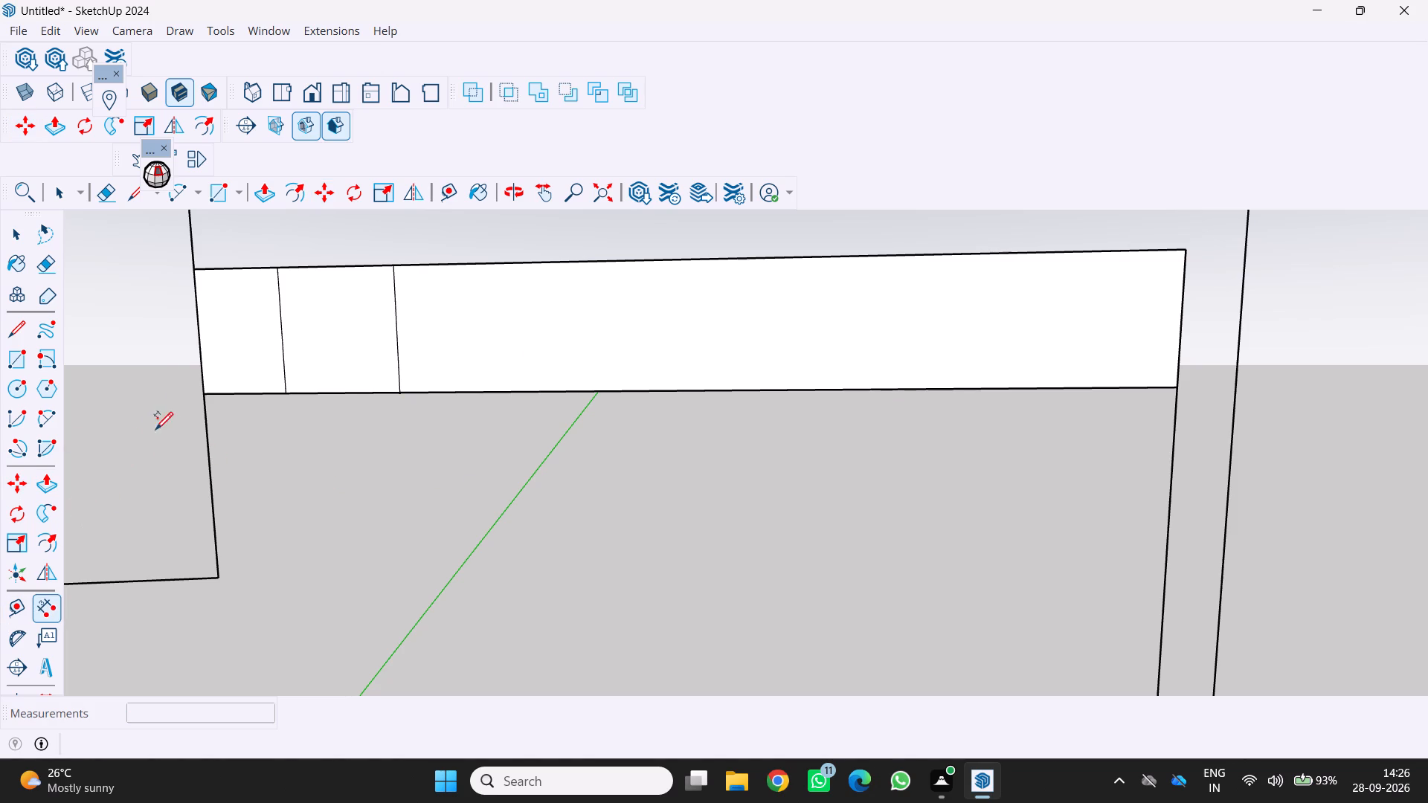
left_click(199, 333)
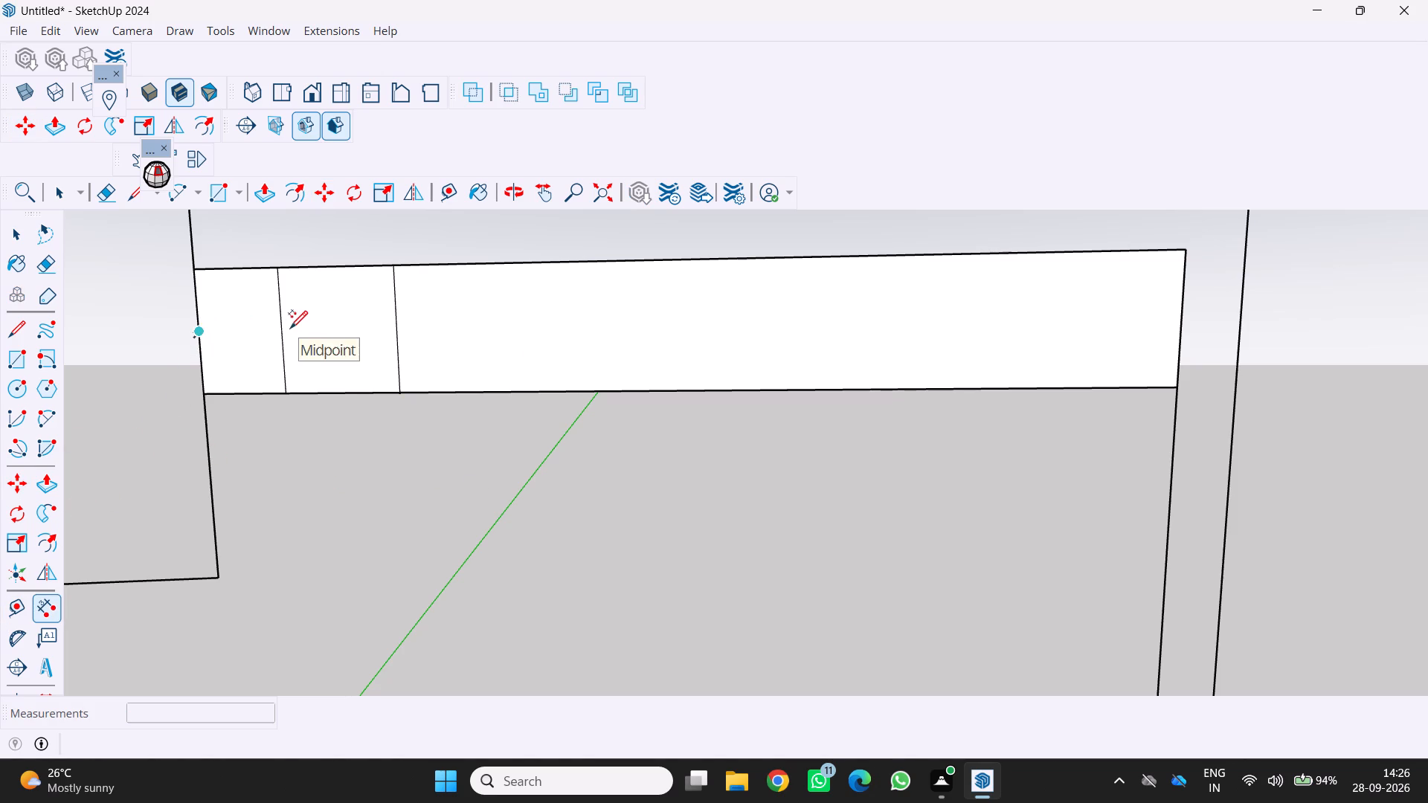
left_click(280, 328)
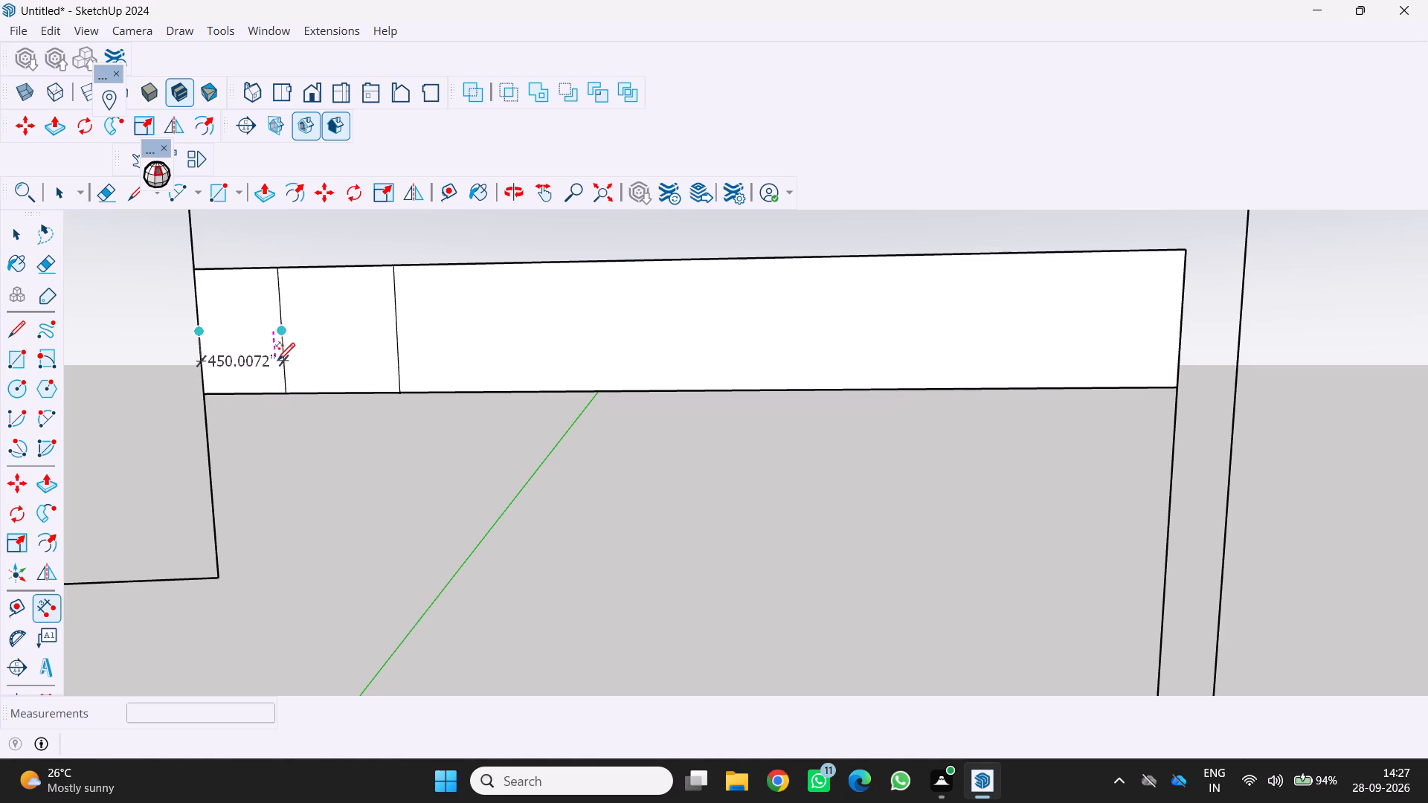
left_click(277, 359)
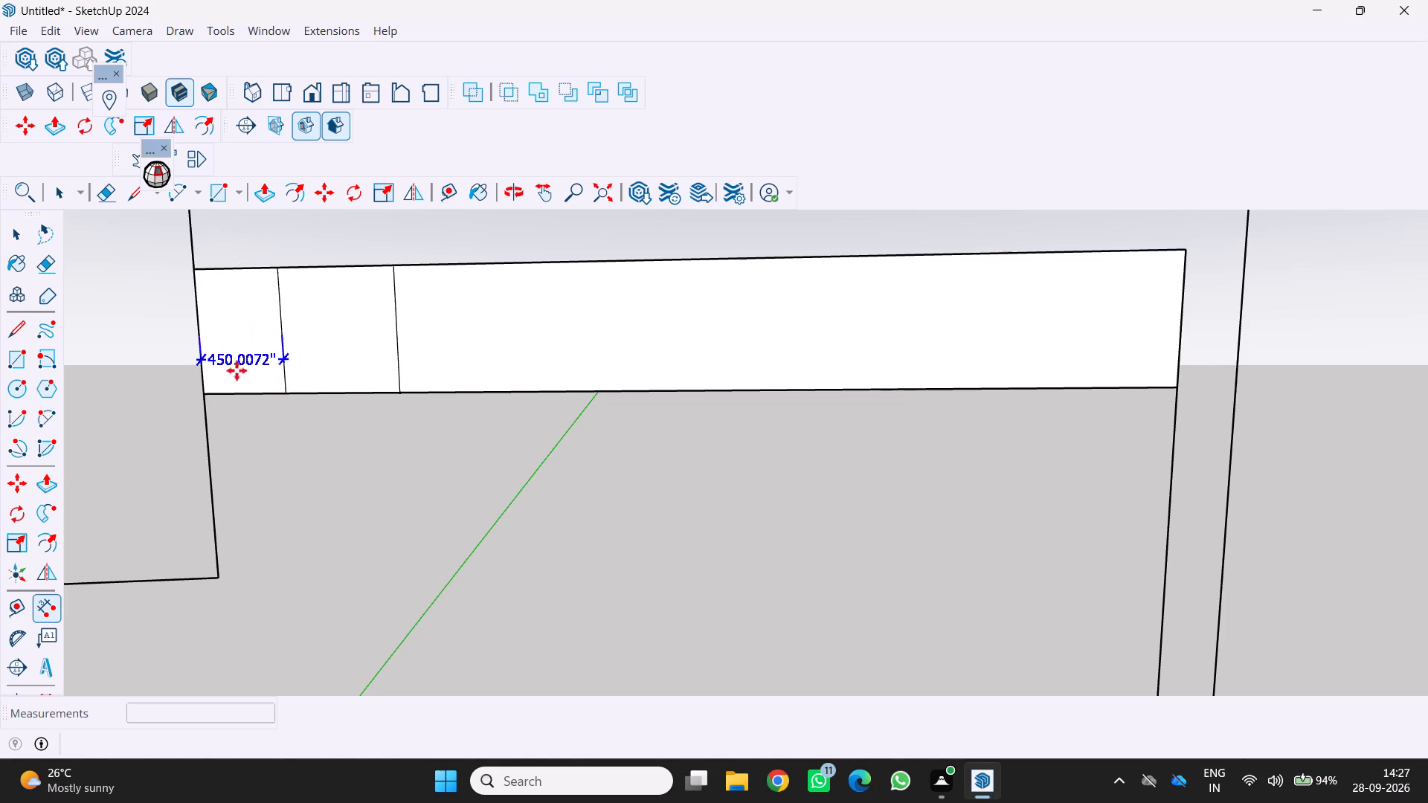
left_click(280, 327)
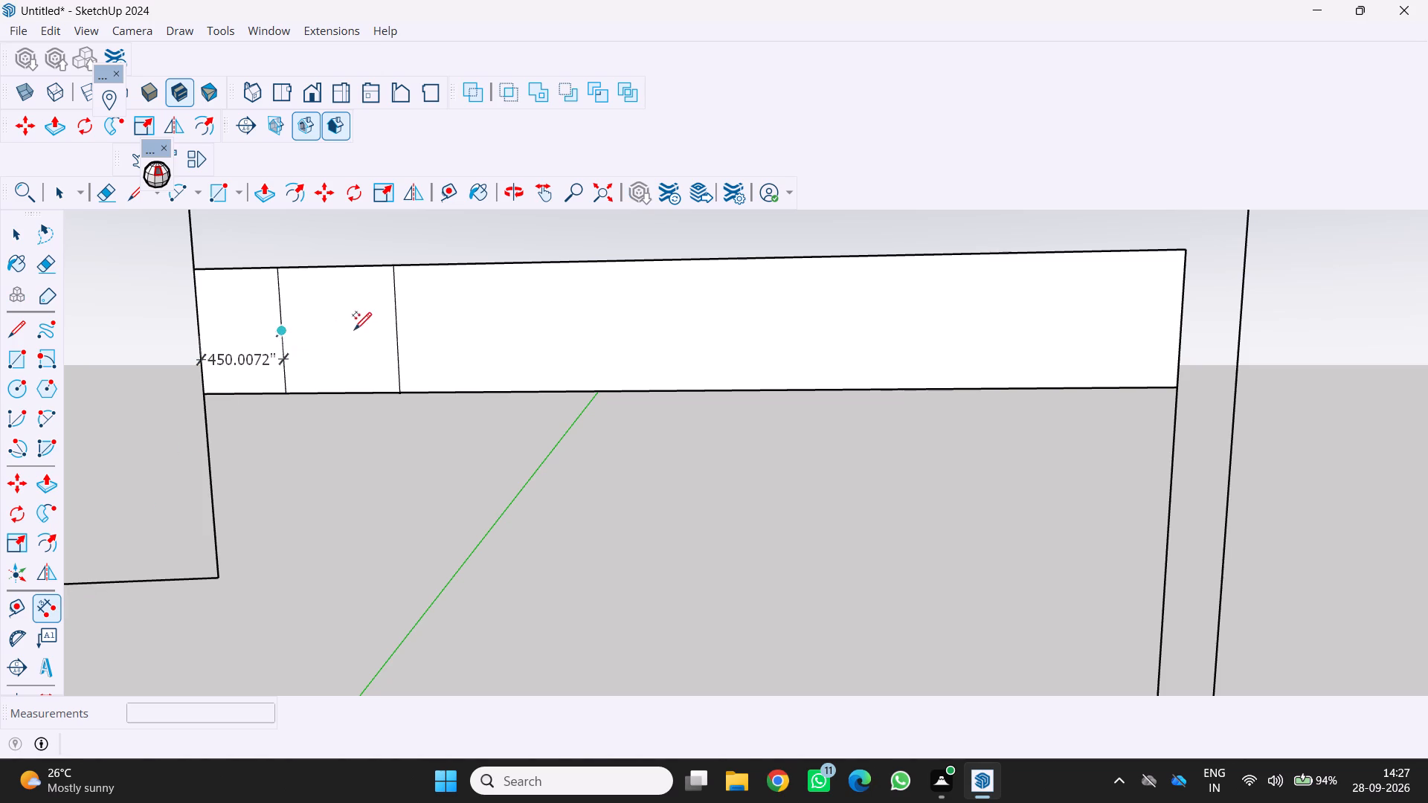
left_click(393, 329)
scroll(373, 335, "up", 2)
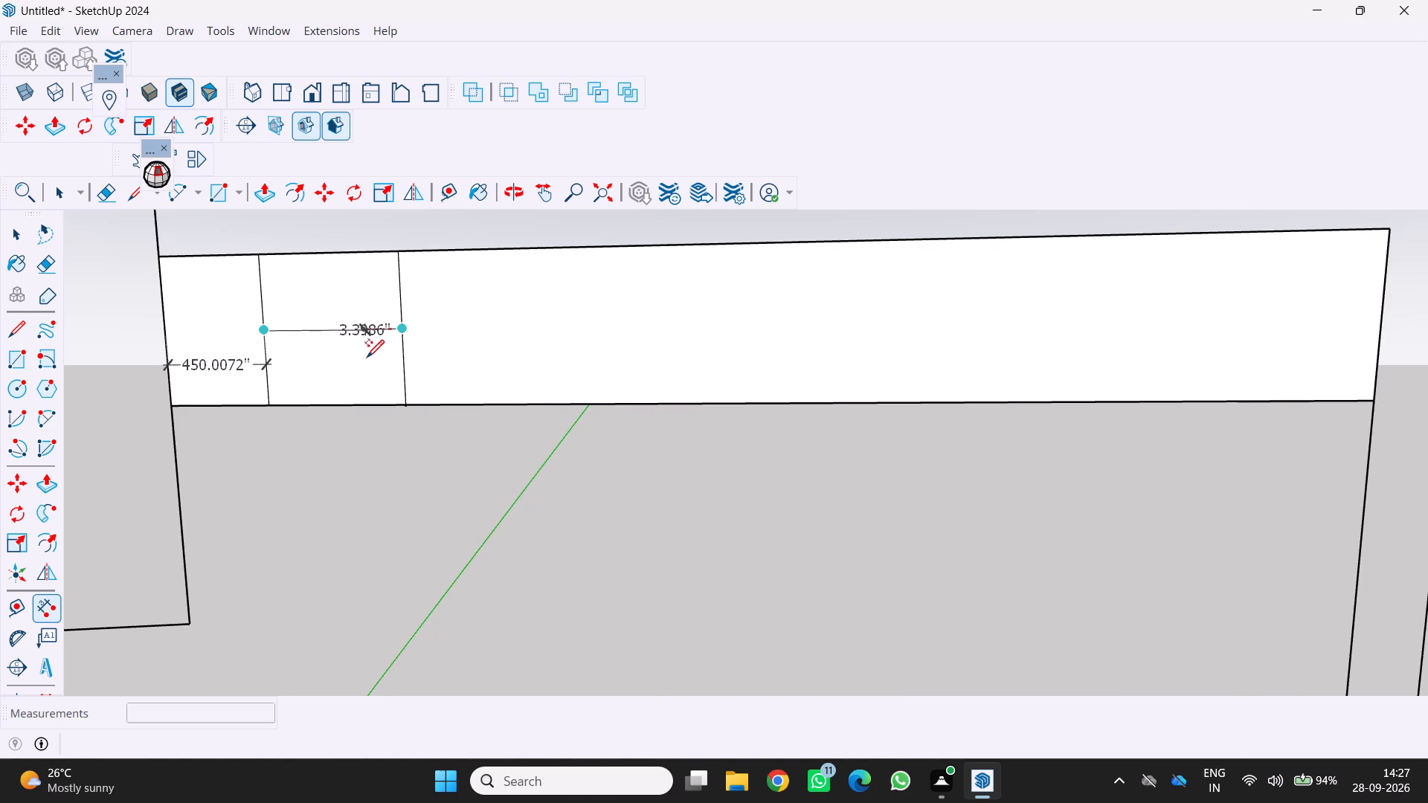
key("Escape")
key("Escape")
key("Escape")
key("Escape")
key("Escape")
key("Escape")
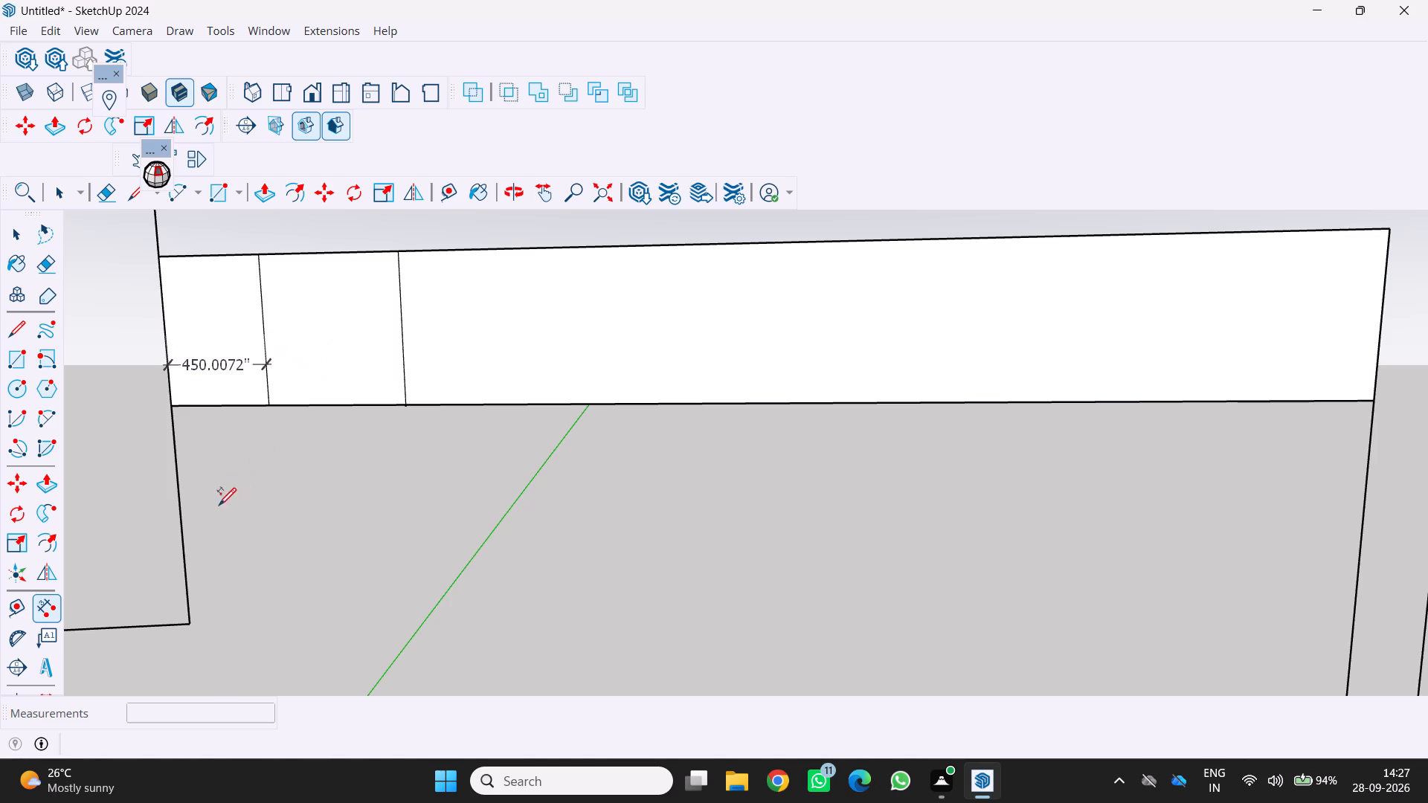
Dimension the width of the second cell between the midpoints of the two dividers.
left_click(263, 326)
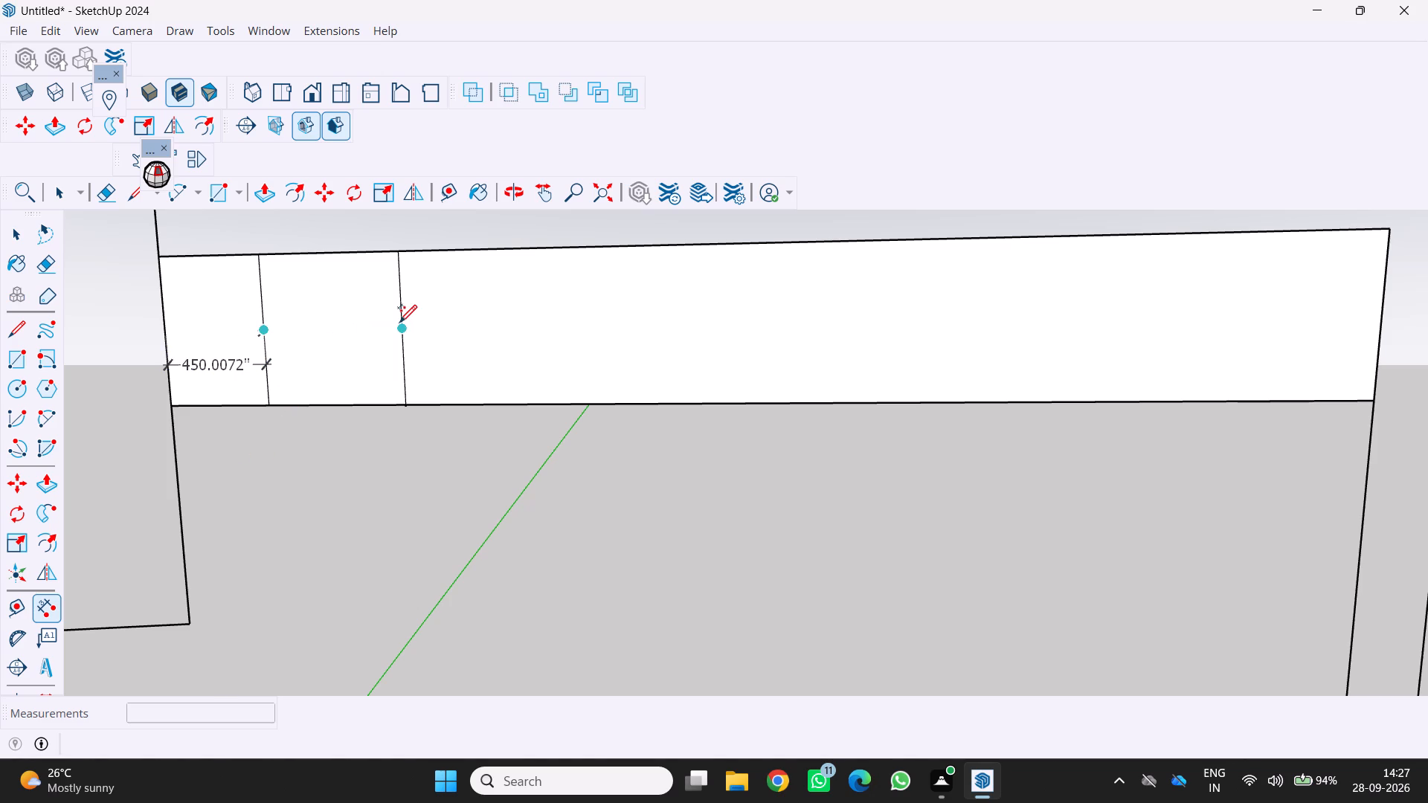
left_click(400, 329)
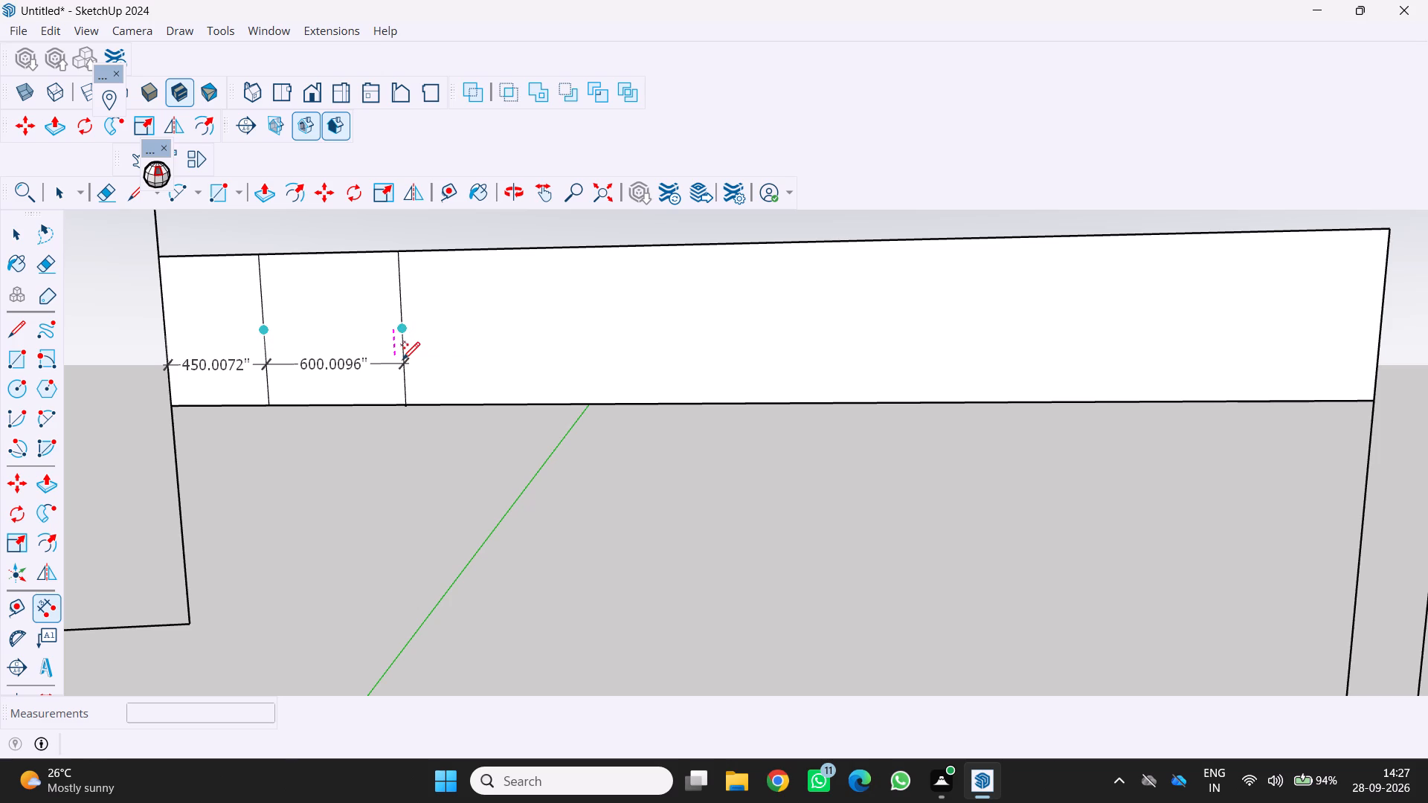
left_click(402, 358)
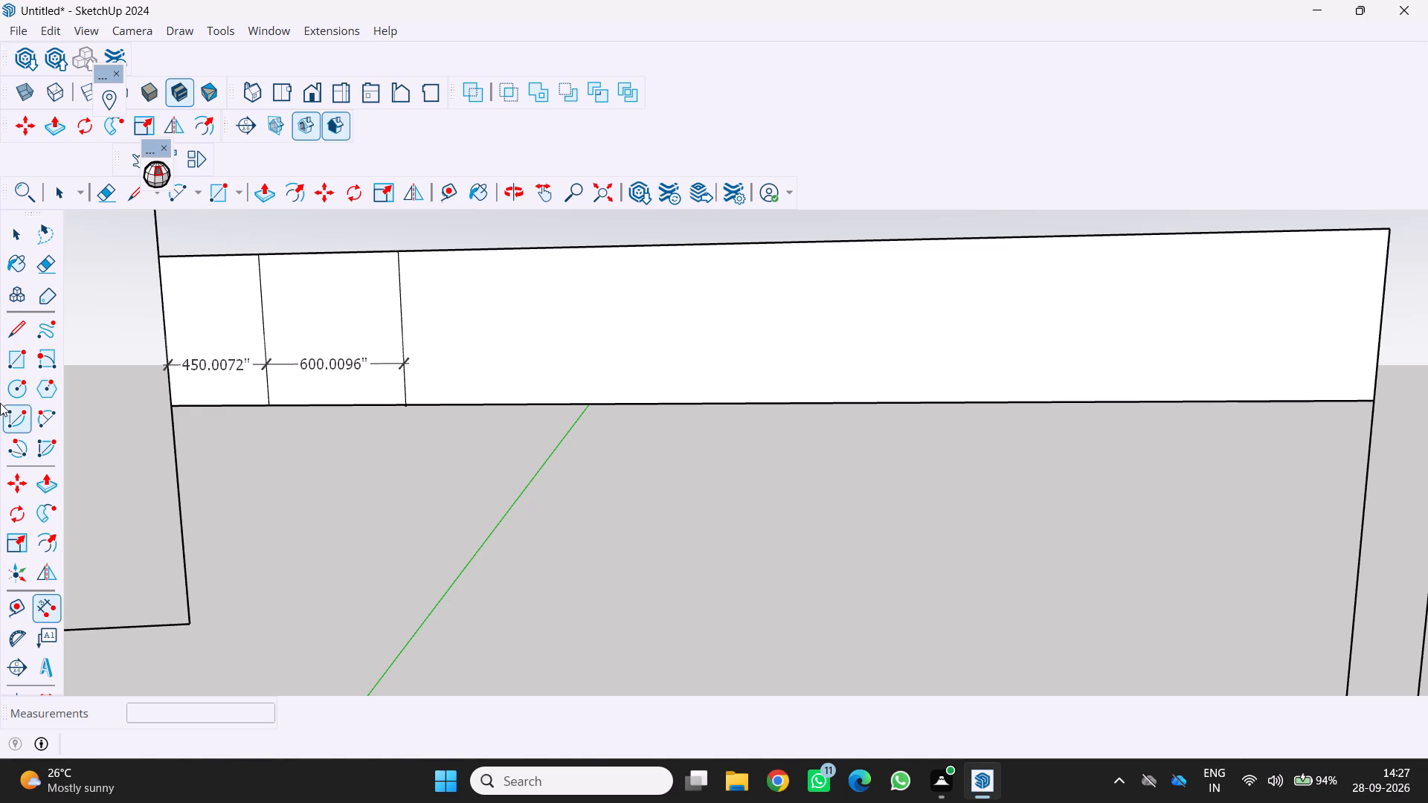
Draw a third vertical divider across the strip's full height, using a 900" horizontal offset from the second divider's midpoint.
left_click(13, 323)
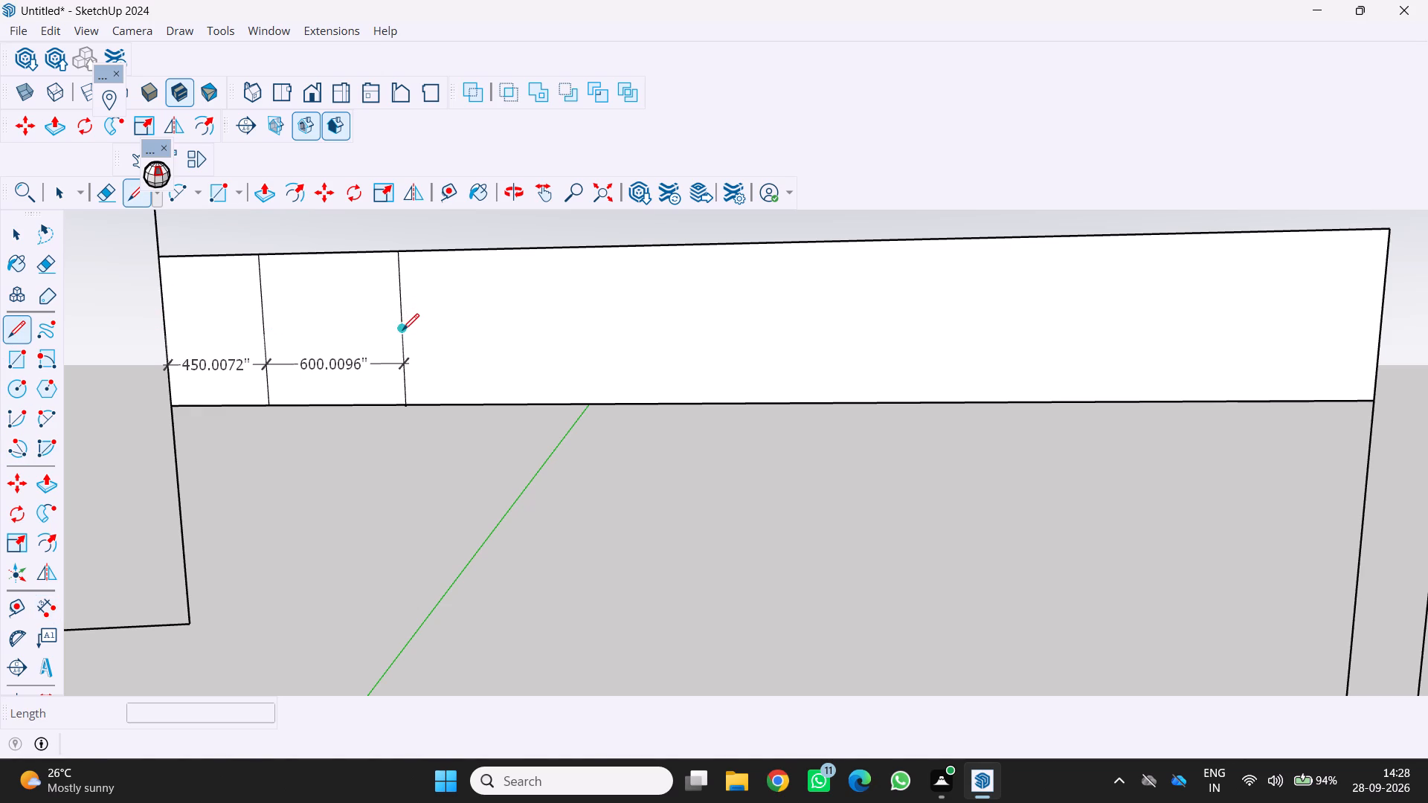
left_click(402, 330)
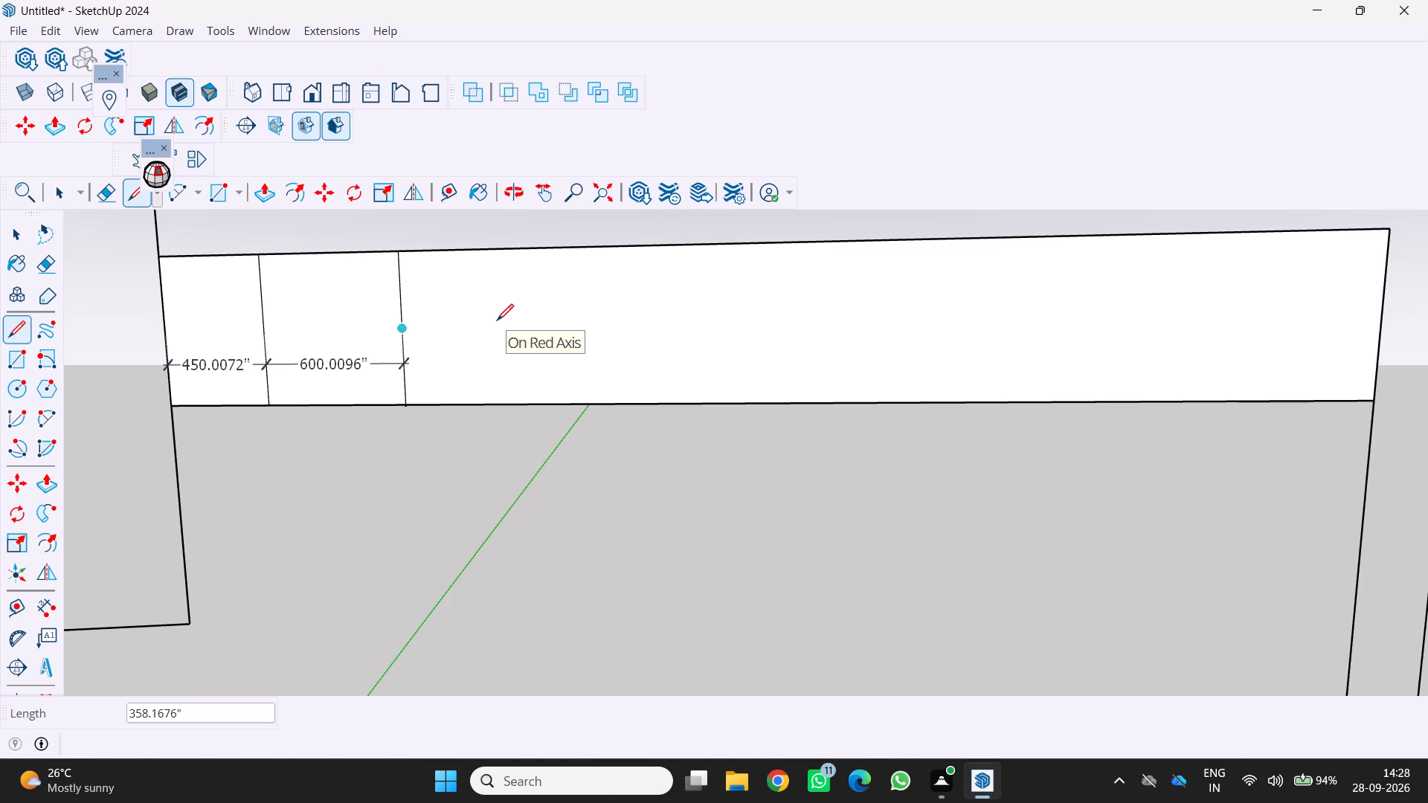
type("900")
key("Return")
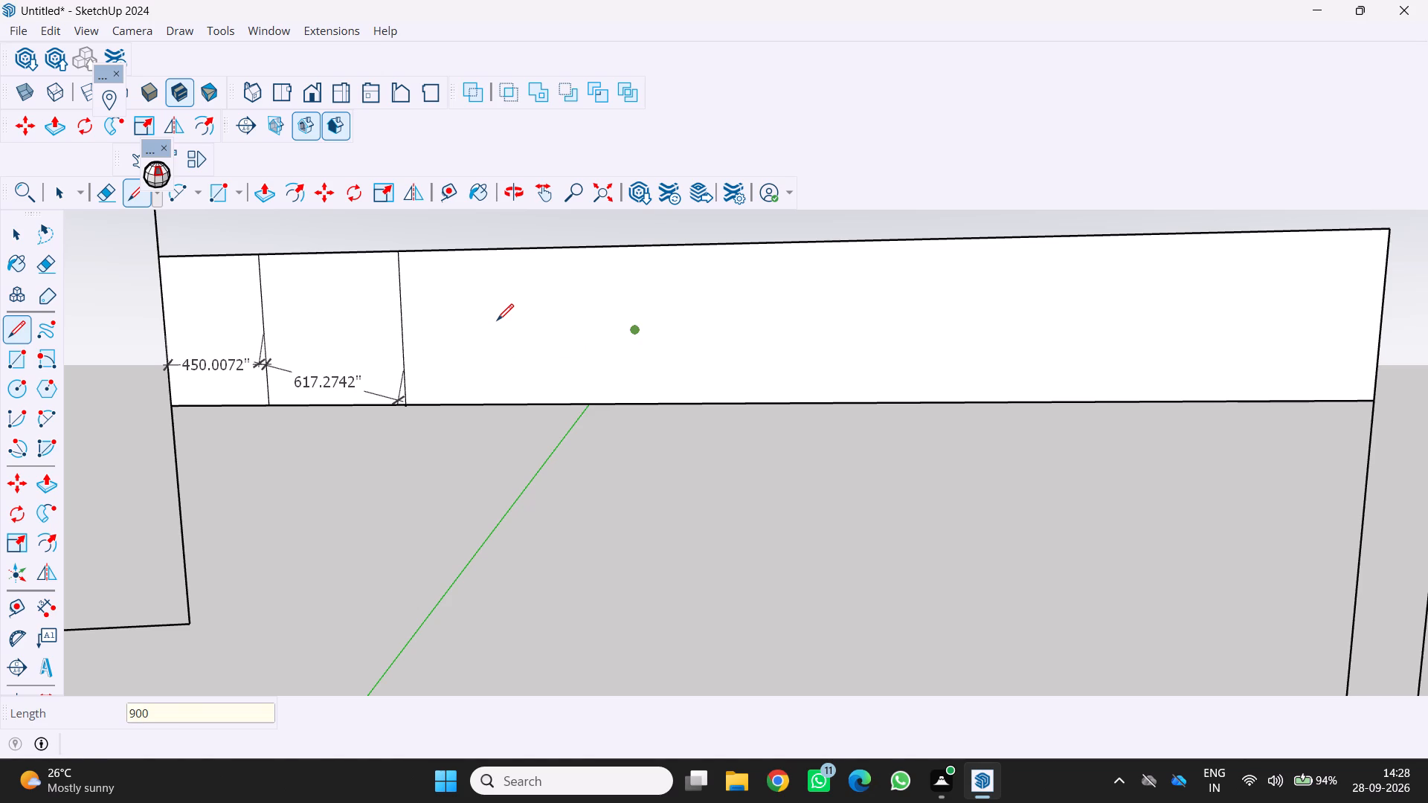
left_click(633, 406)
left_click(627, 245)
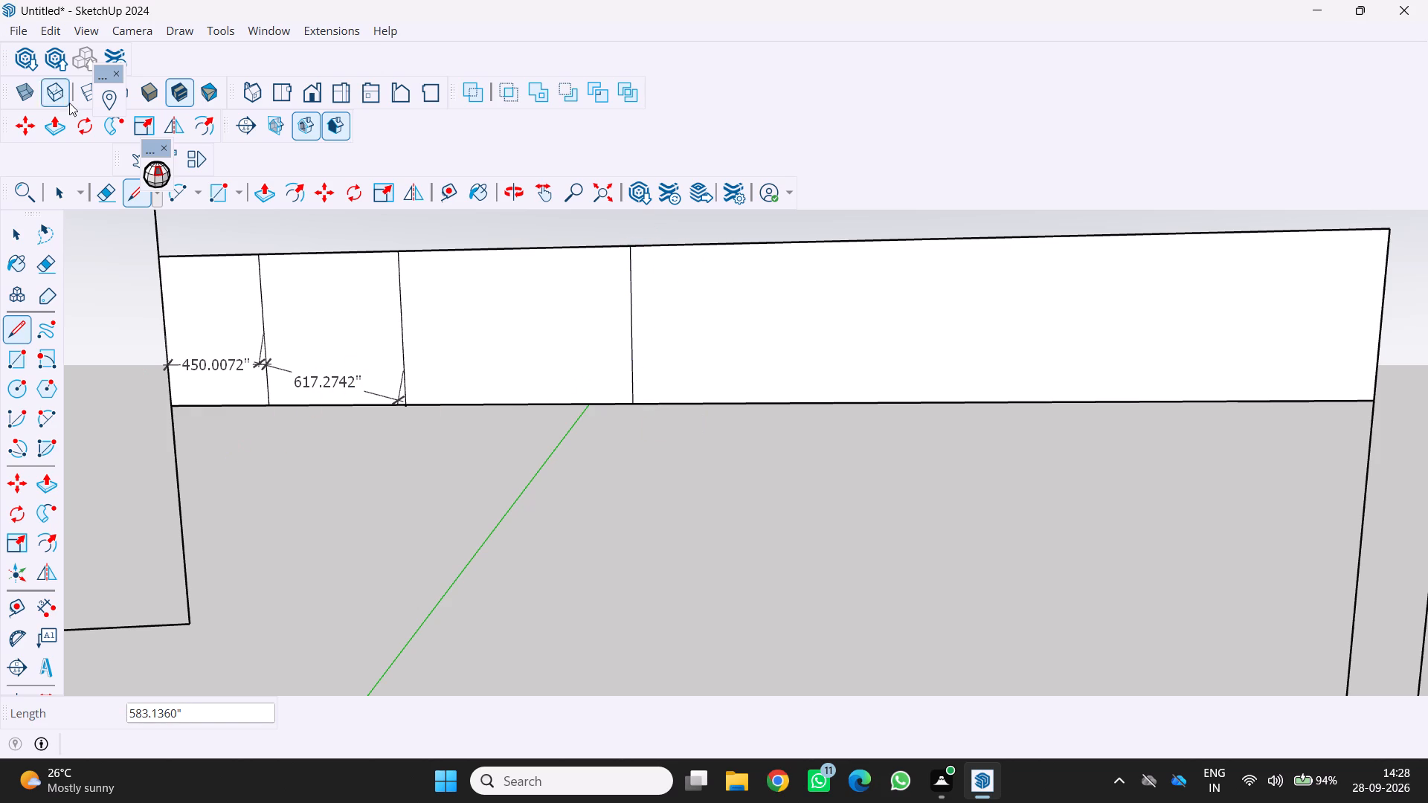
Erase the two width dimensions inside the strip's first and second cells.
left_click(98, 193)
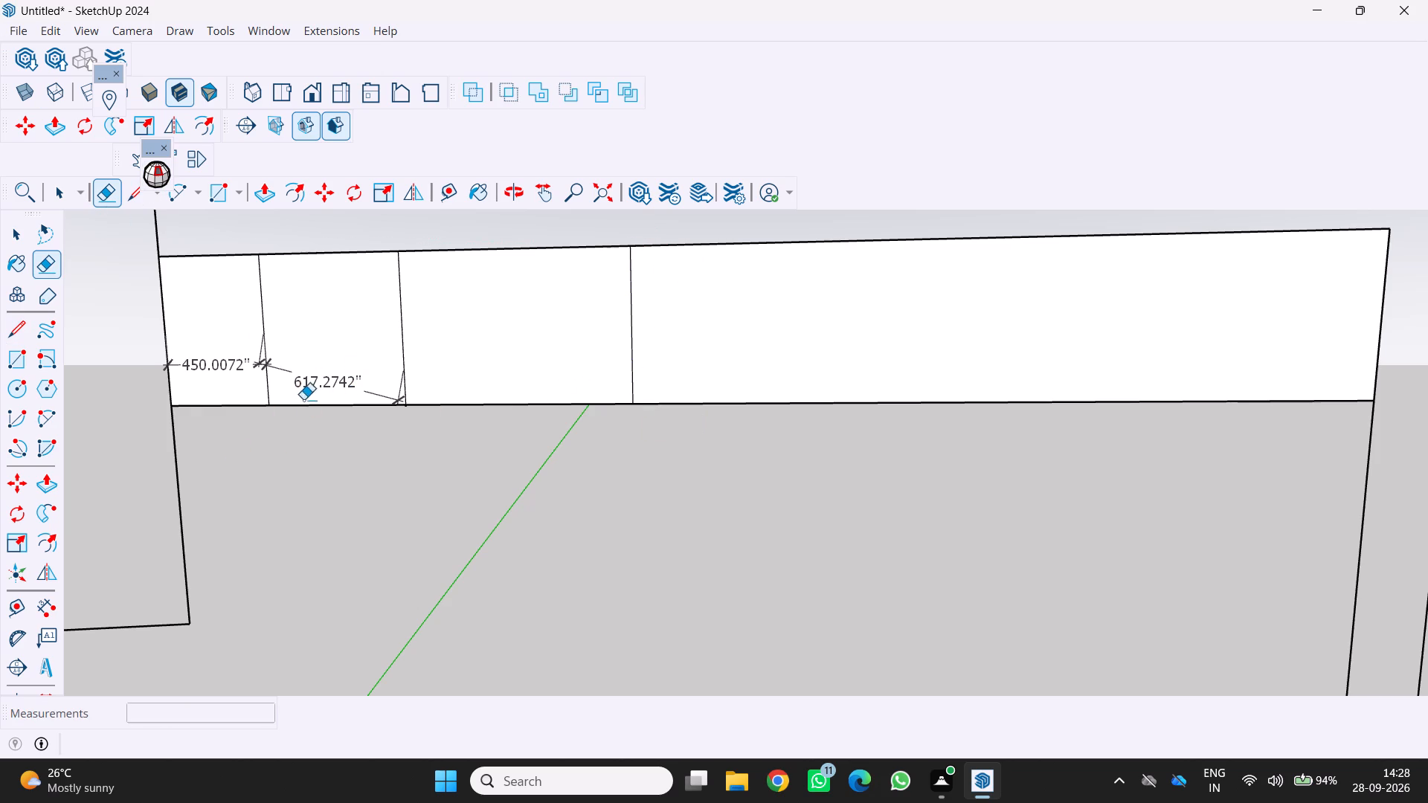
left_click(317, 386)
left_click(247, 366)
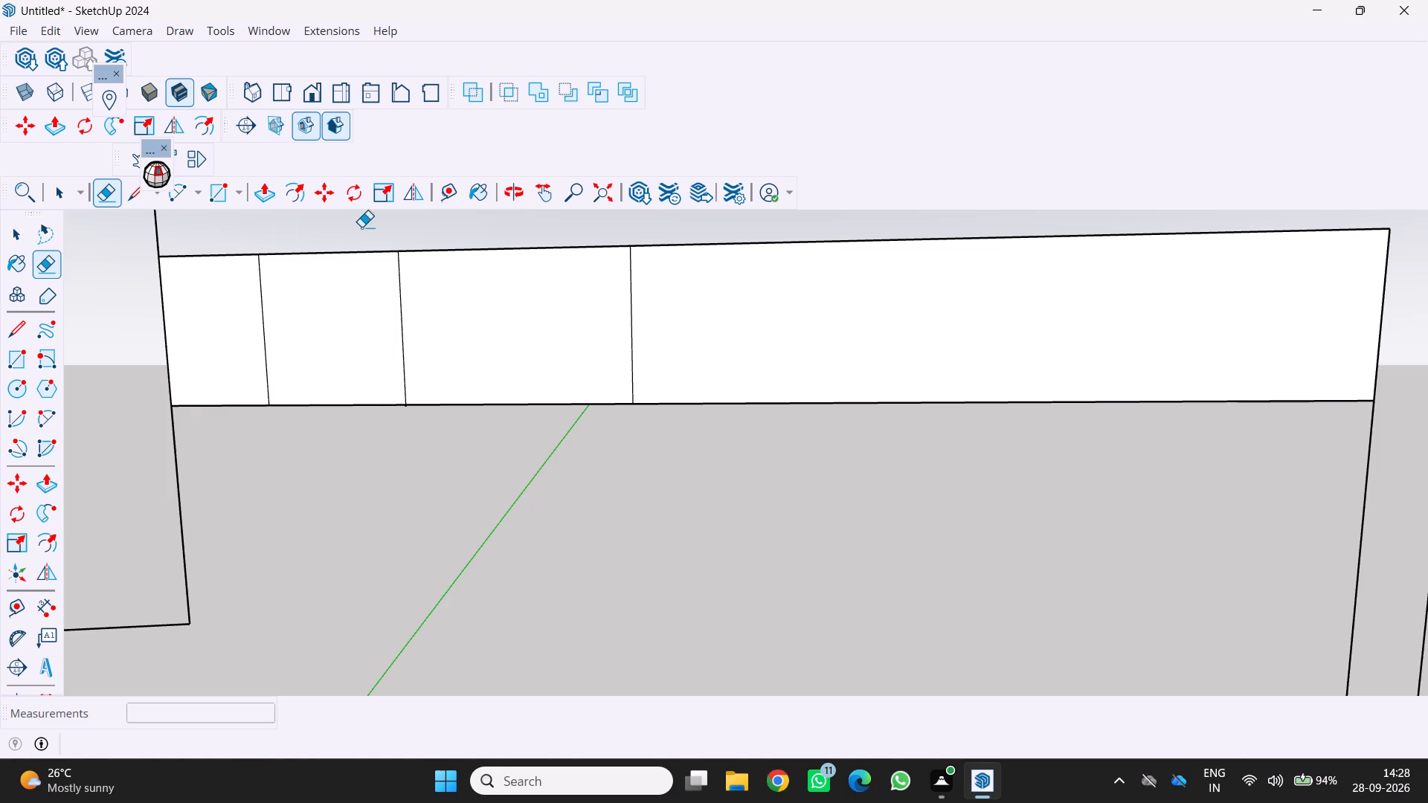
Check the width of the strip's third cell with a temporary dimension between the midpoints of the second and third dividers.
left_click(46, 599)
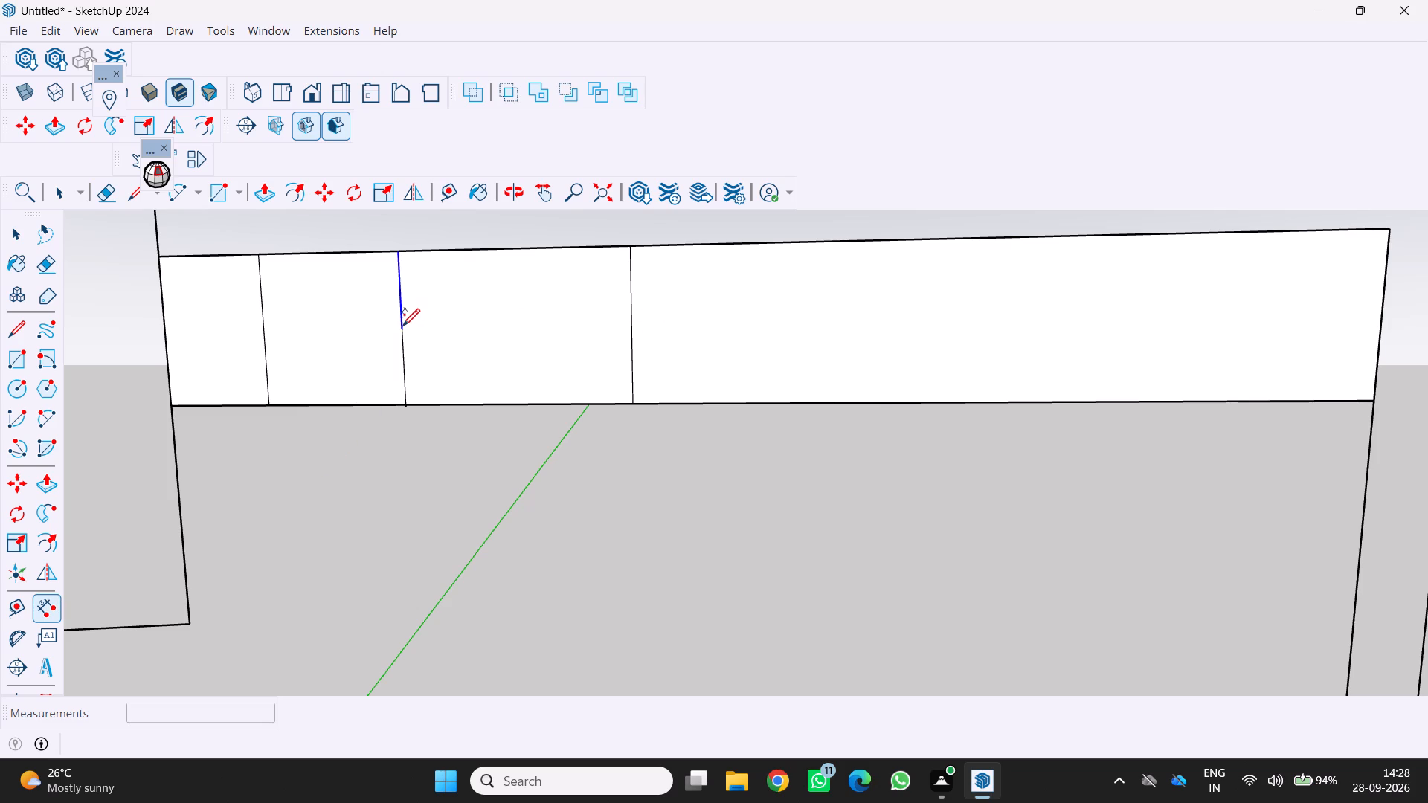
left_click(401, 329)
left_click(629, 328)
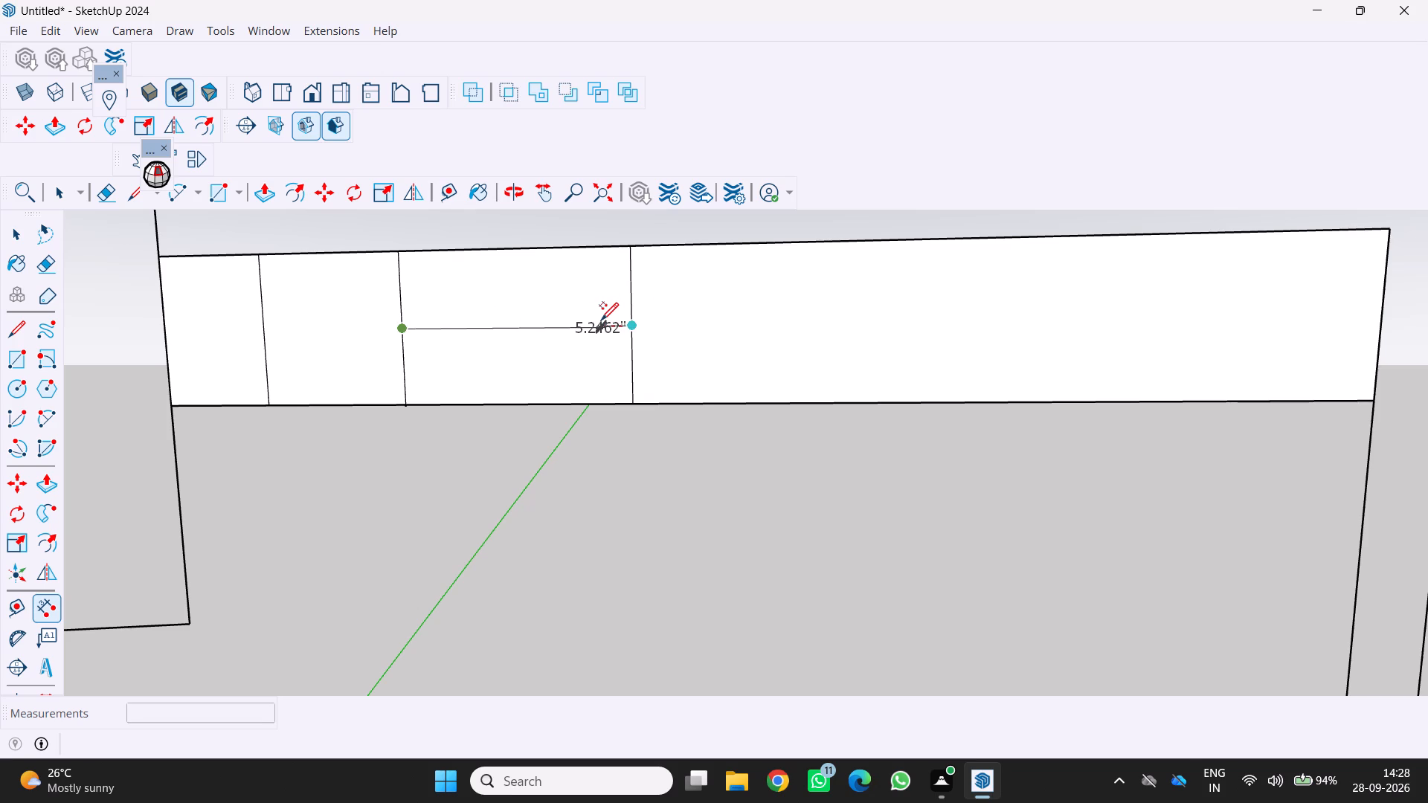
key("Escape")
key("Escape")
key("Escape")
key("Escape")
key("Escape")
key("Escape")
key("Escape")
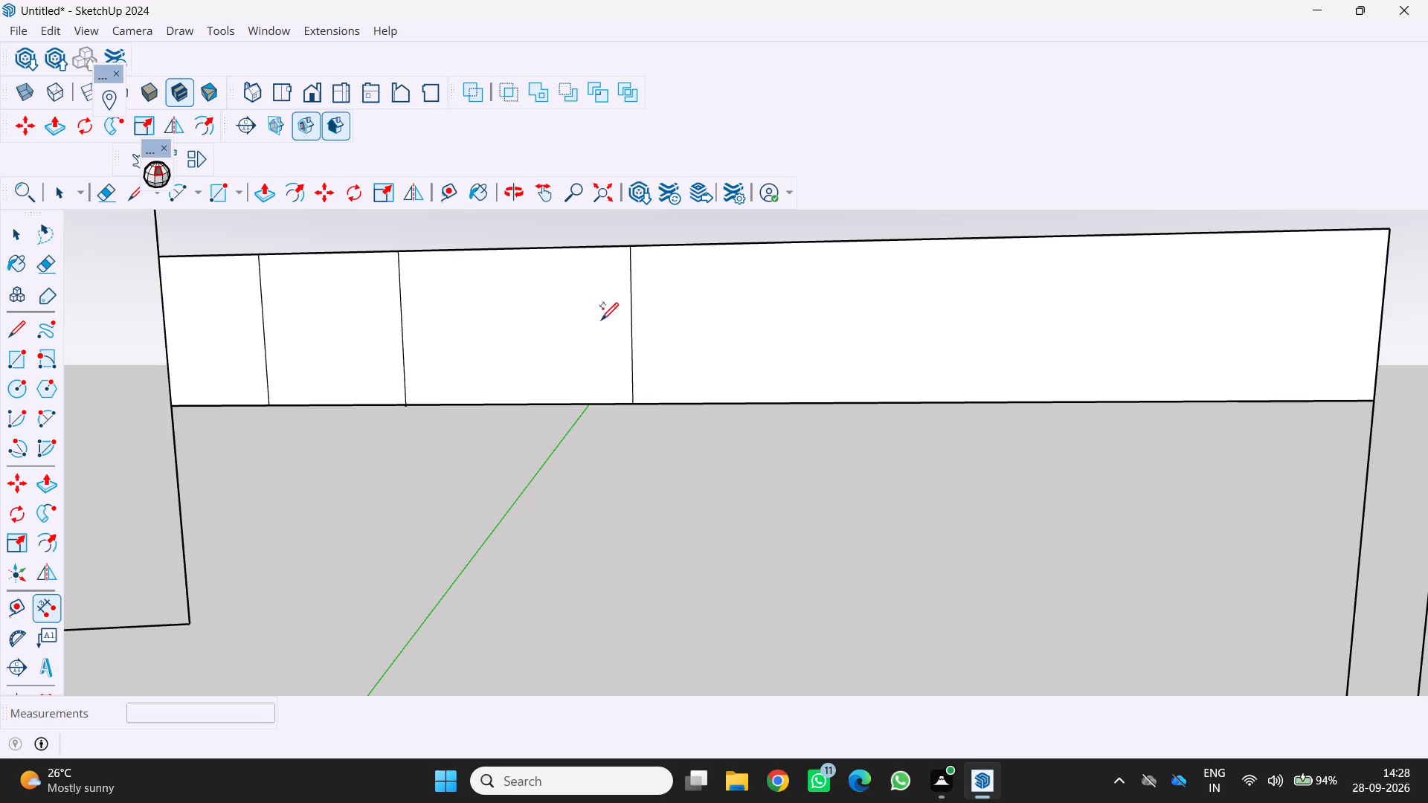
key("Escape")
key("Escape")
key("Escape")
Try a 900" line from the second divider's midpoint, and draw a full-height vertical divider about 874" from that divider.
left_click(130, 191)
left_click(400, 329)
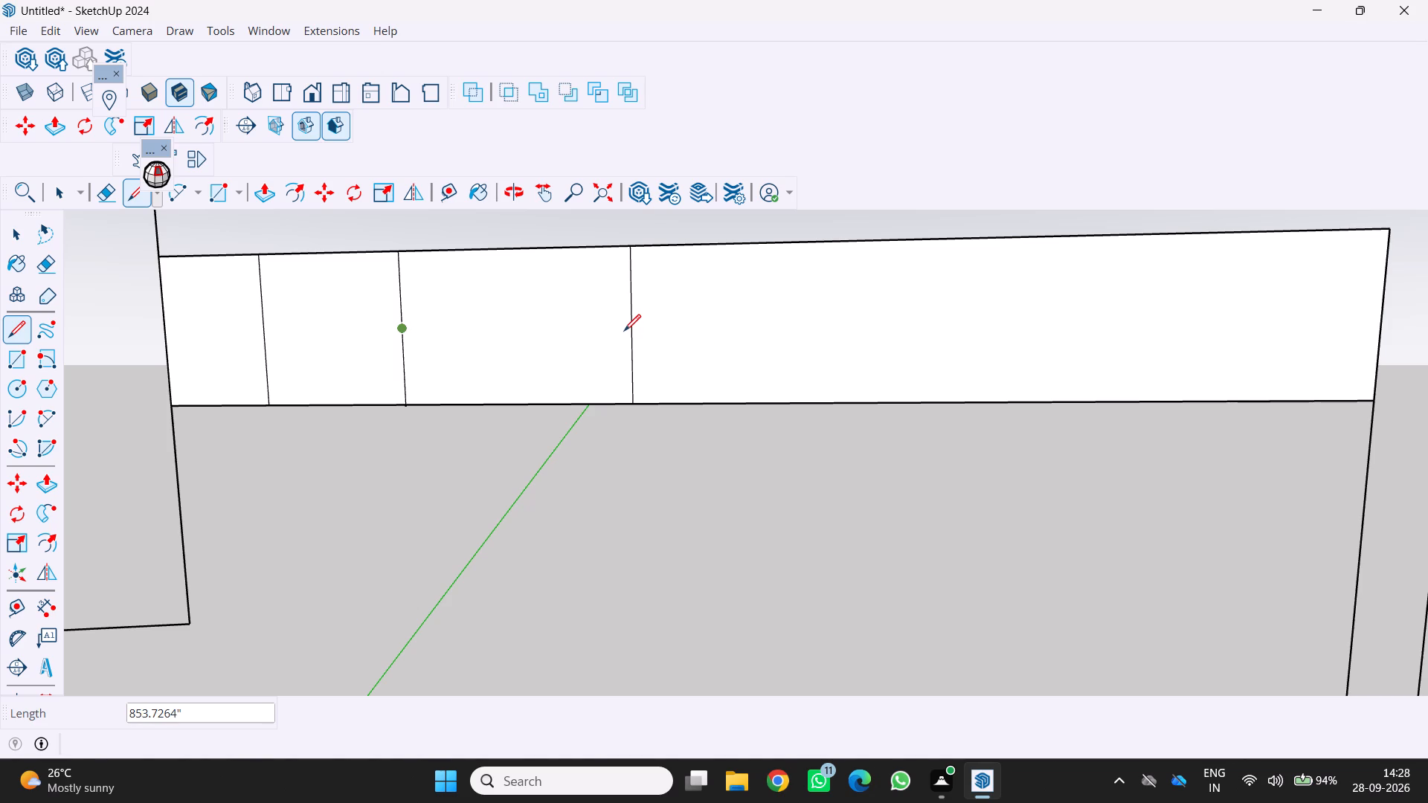
type("900")
key("Return")
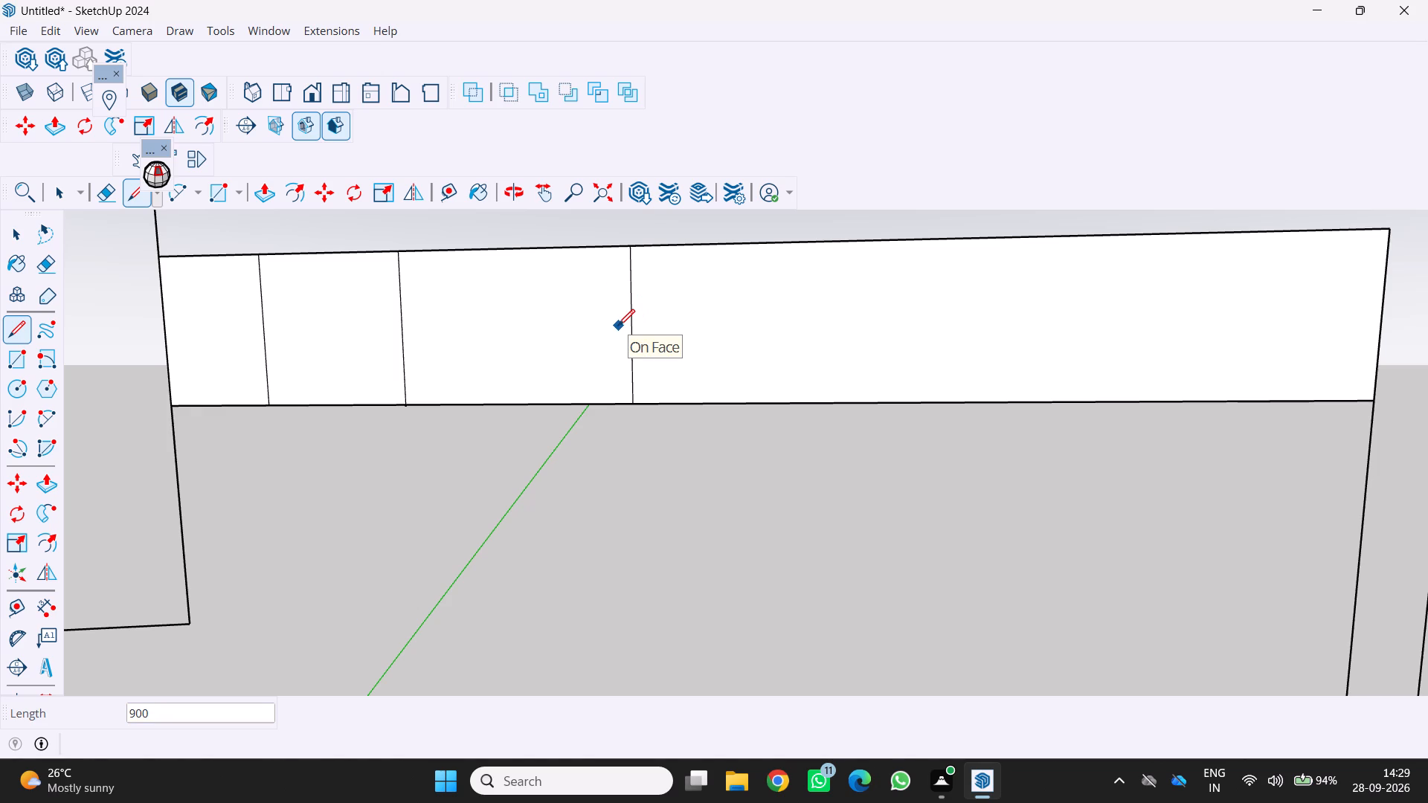
left_click(618, 326)
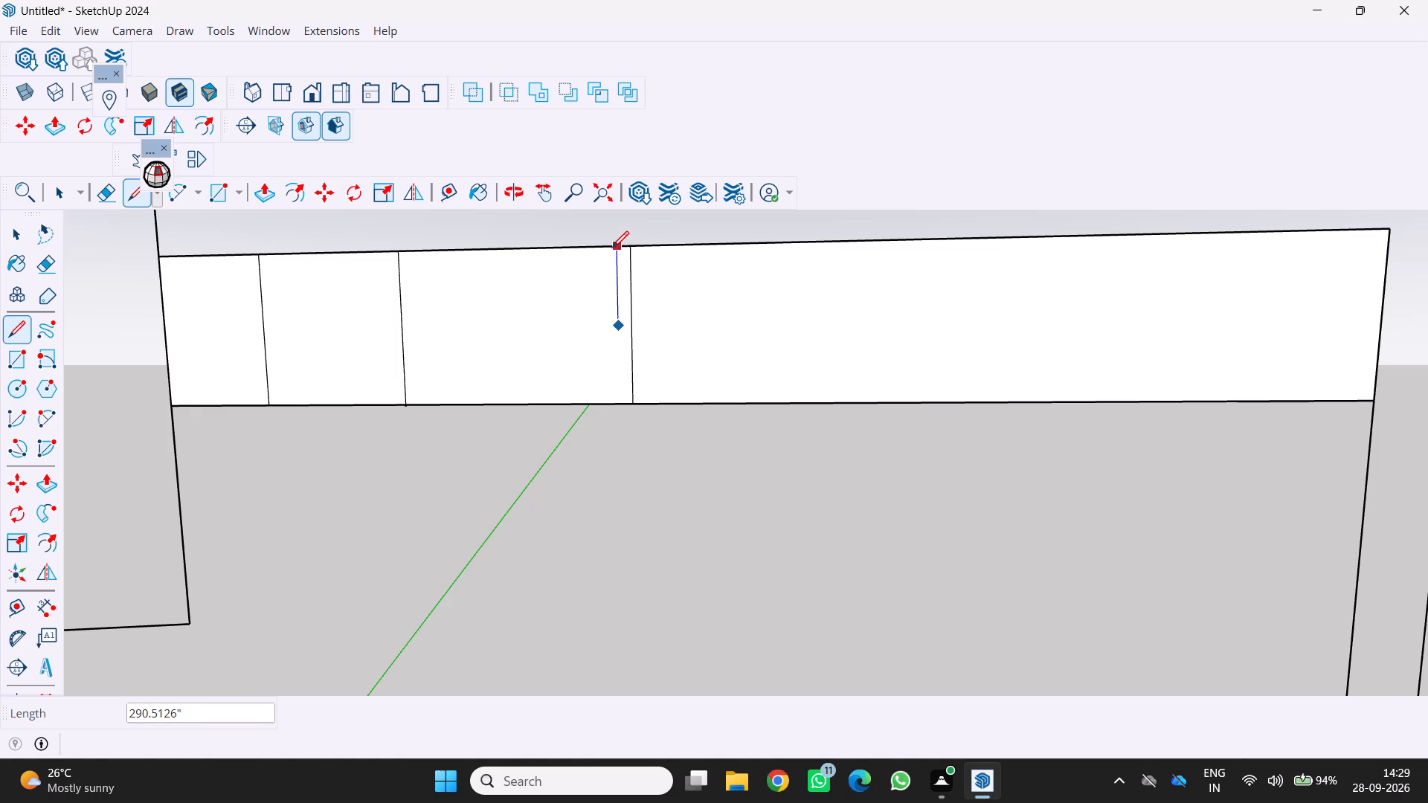
left_click(613, 246)
left_click(620, 404)
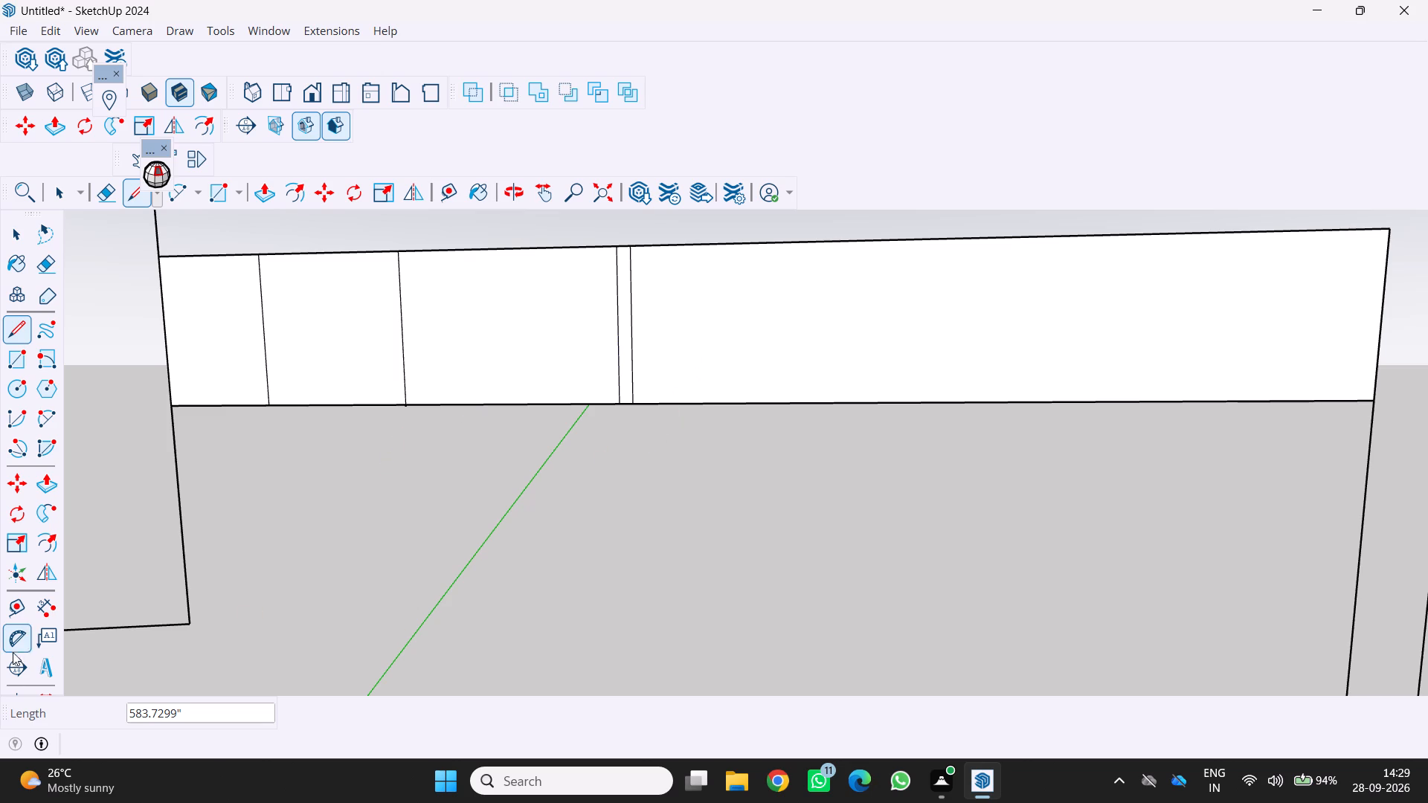
Check the distance from the second divider's midpoint to the newly drawn divider with a temporary dimension.
left_click(43, 611)
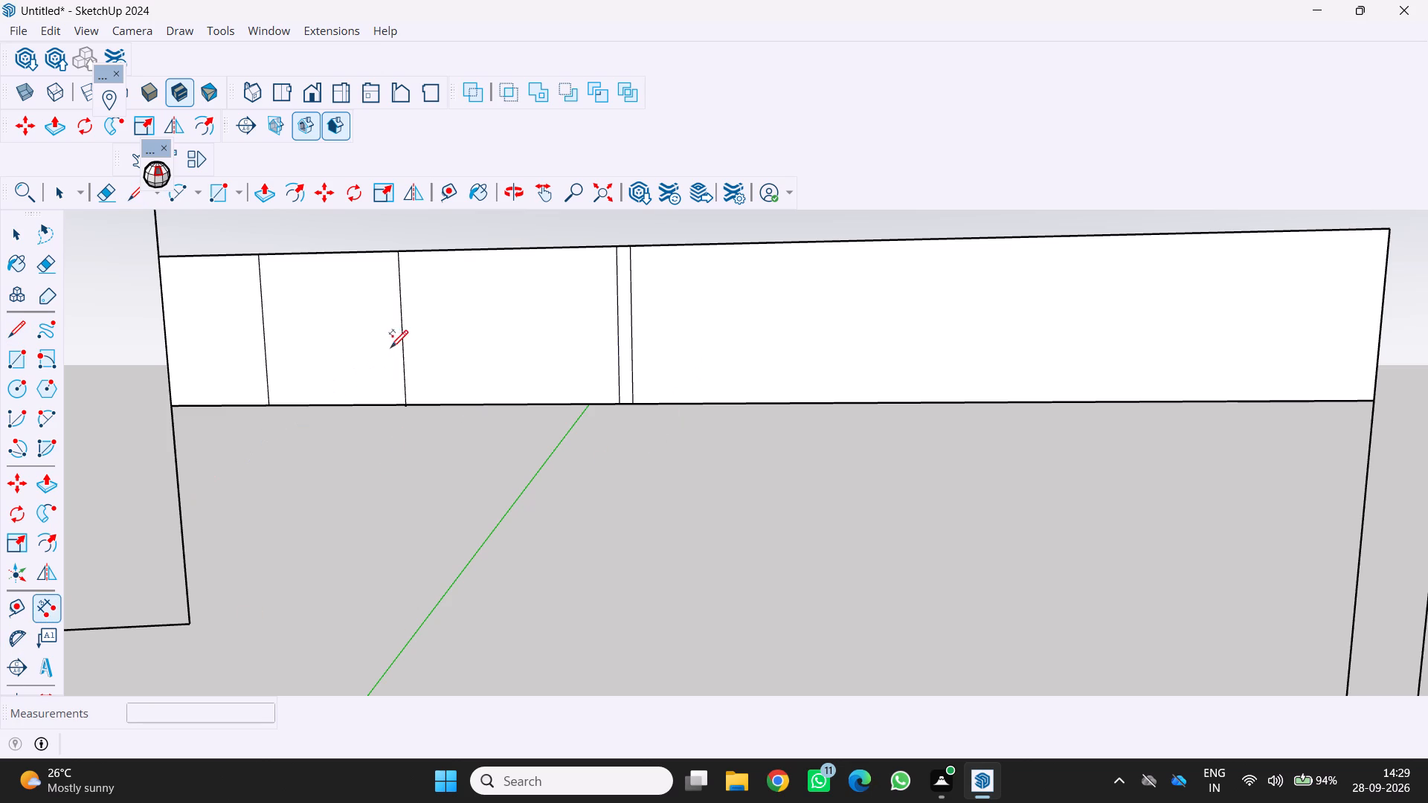
left_click(402, 328)
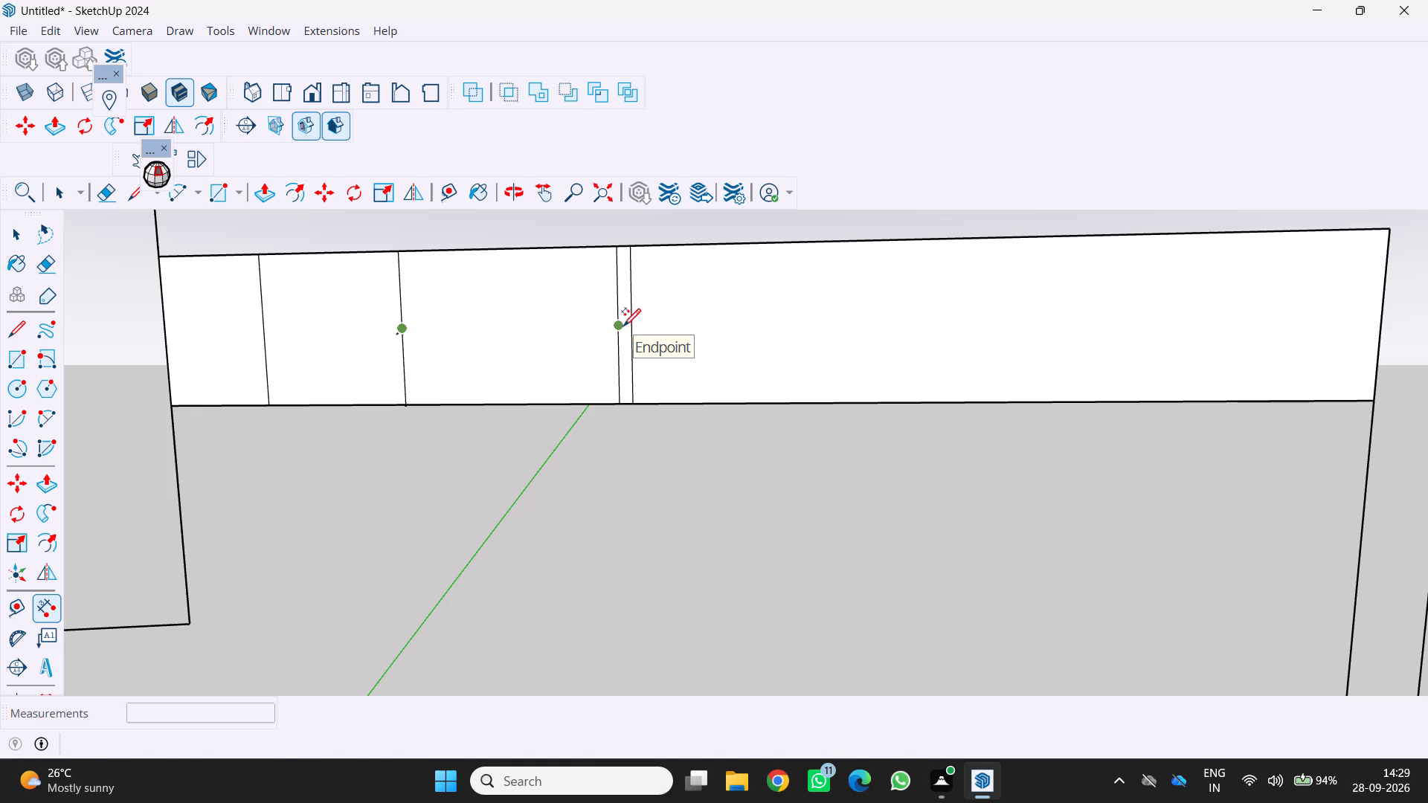
left_click(615, 327)
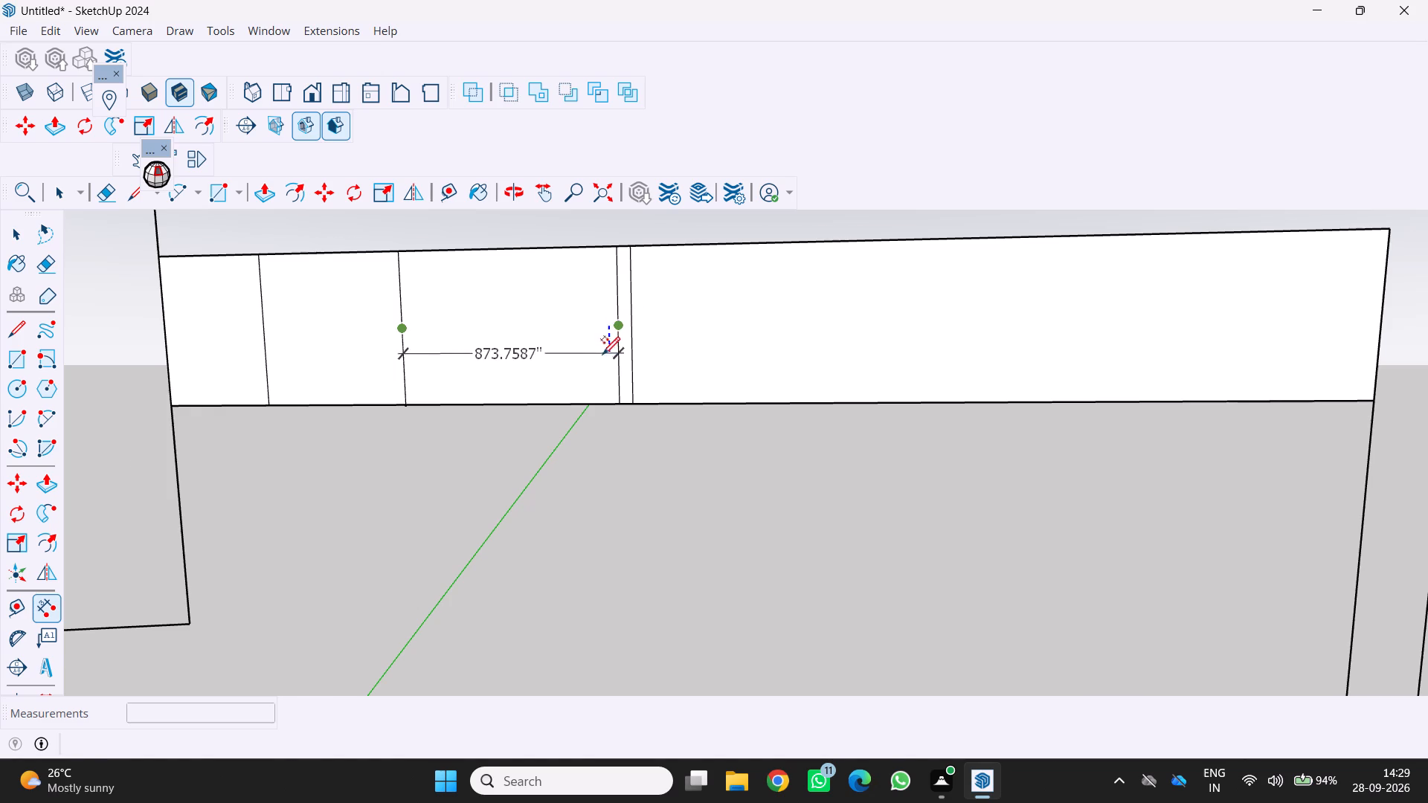
scroll(602, 353, "up", 2)
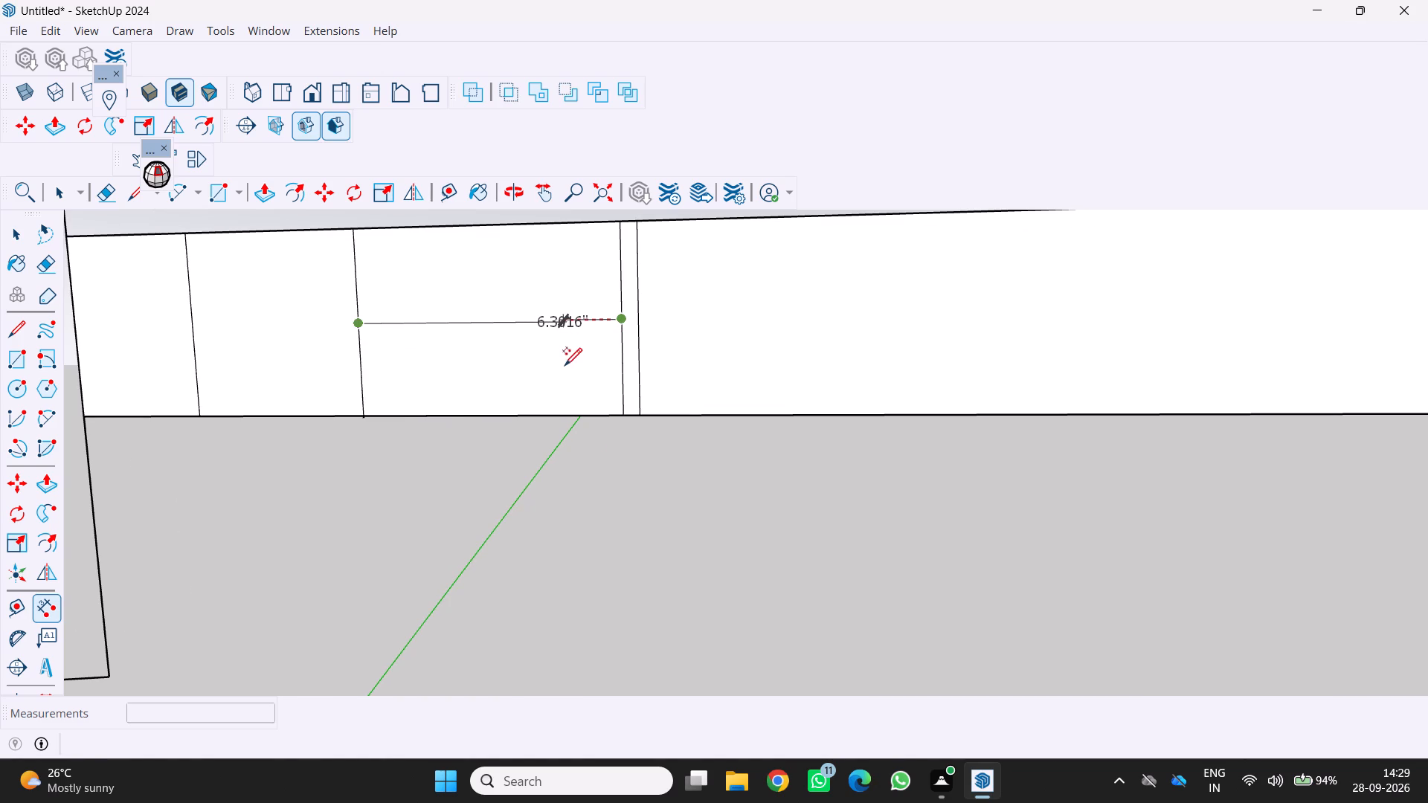
key("Escape")
key("Escape")
key("Escape")
key("Escape")
key("Escape")
Erase the earlier third divider, the one farther from the second divider in the closely spaced pair.
scroll(553, 362, "down", 7)
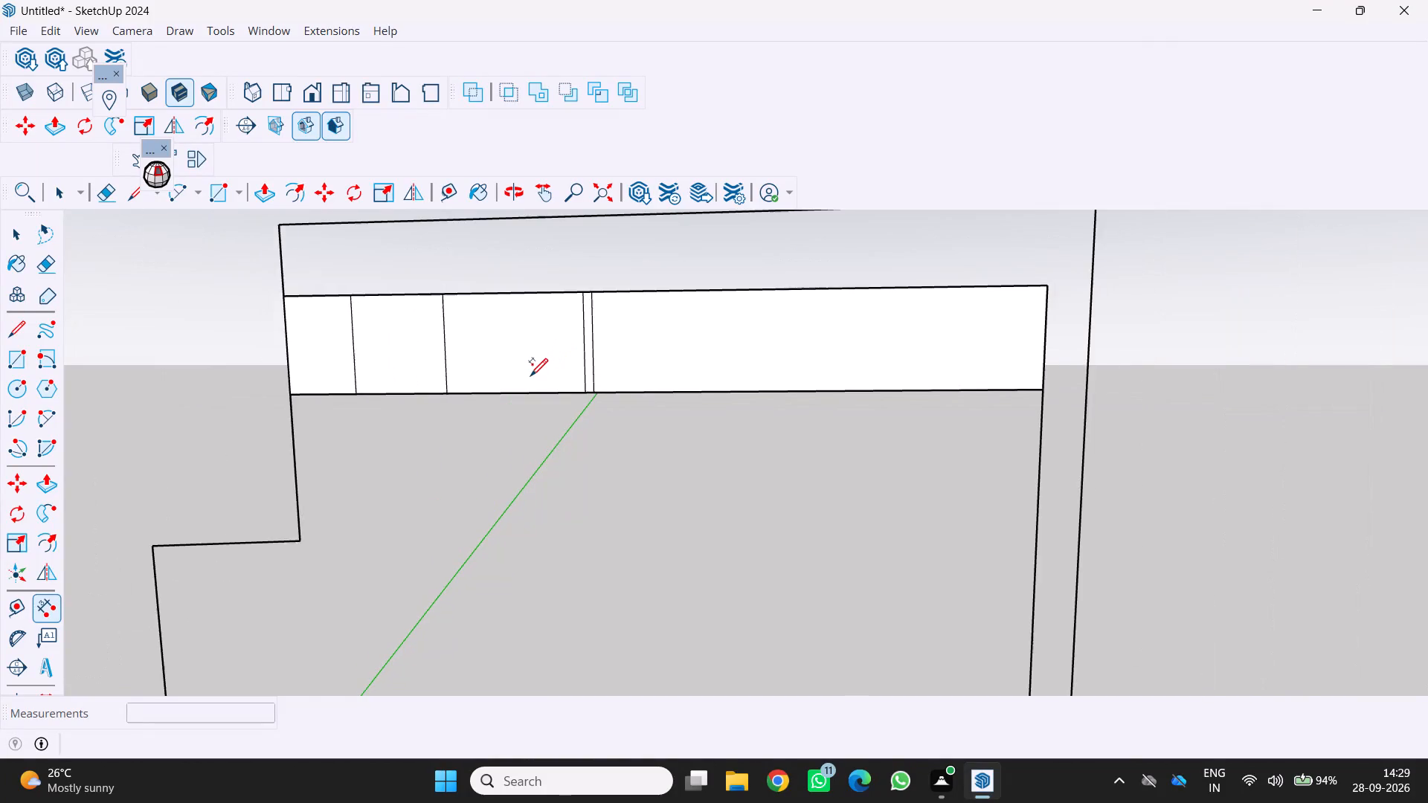
scroll(527, 374, "down", 2)
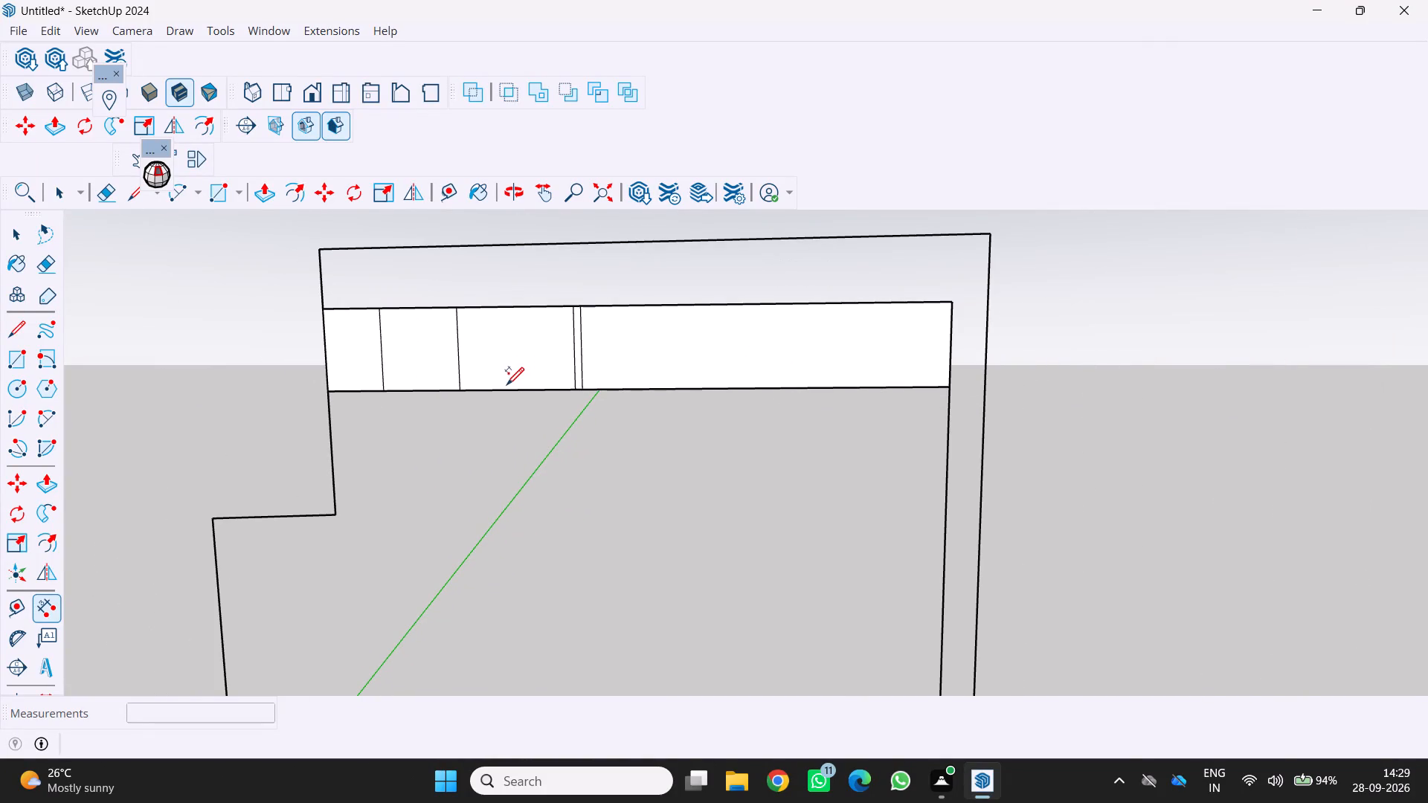
scroll(551, 403, "up", 1)
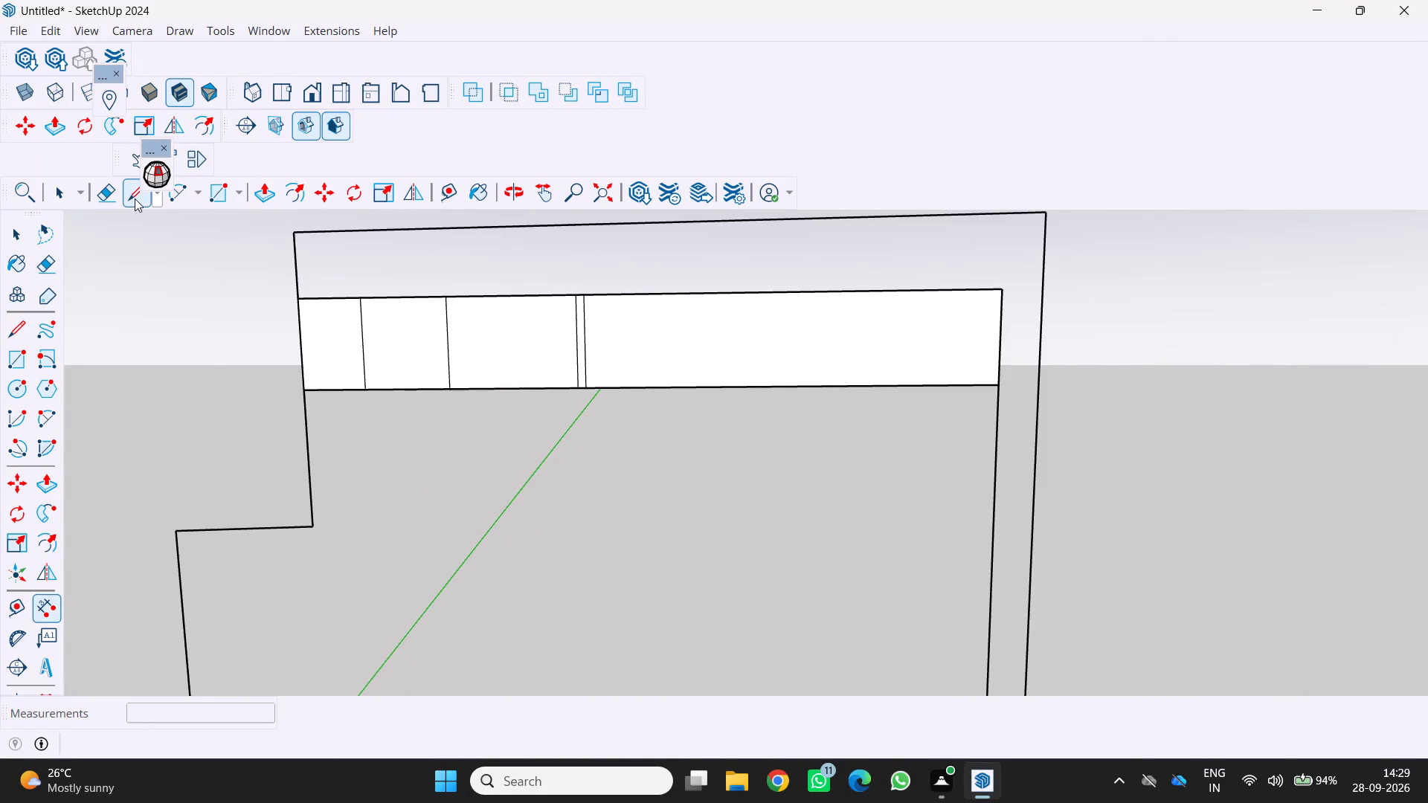
left_click(99, 191)
scroll(521, 347, "up", 2)
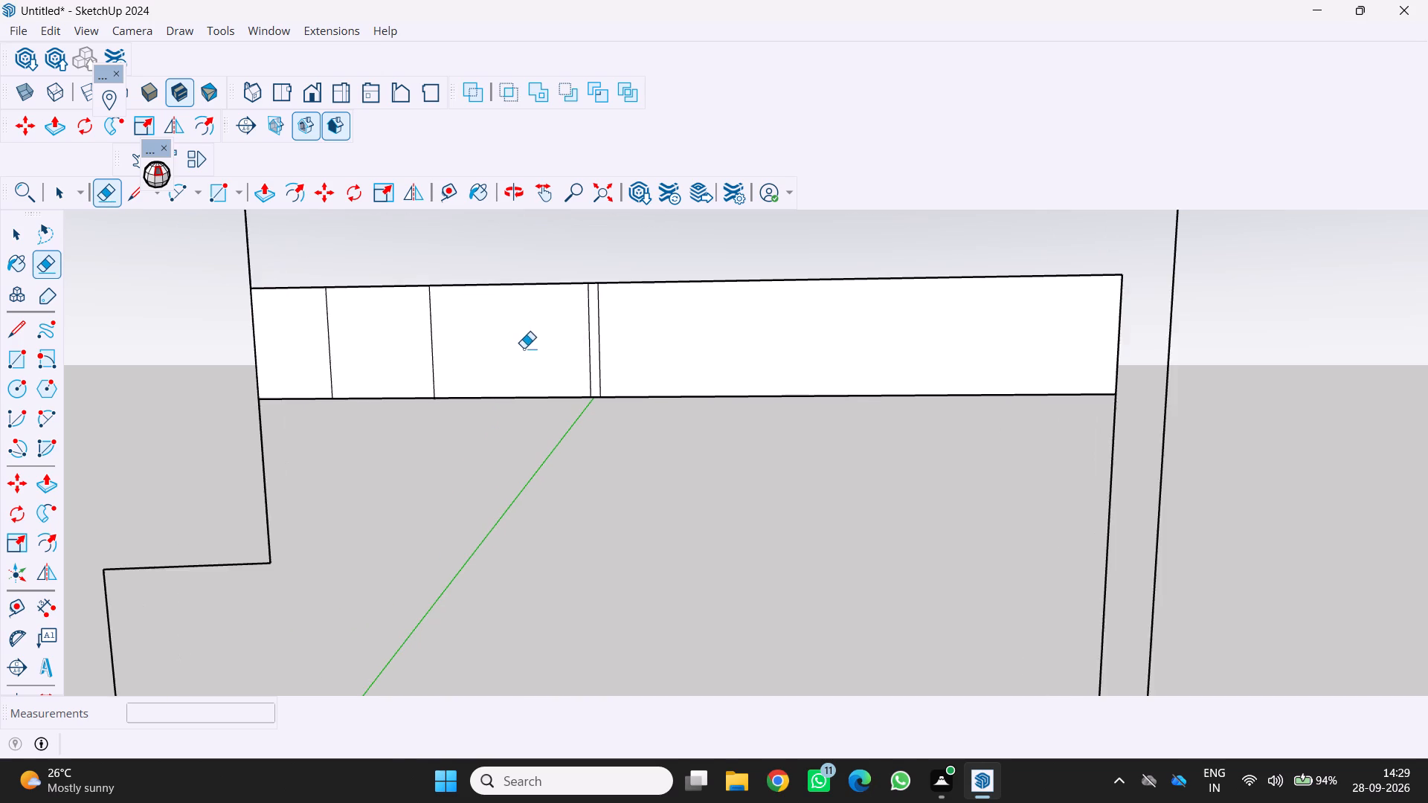
scroll(541, 349, "up", 2)
scroll(625, 373, "up", 2)
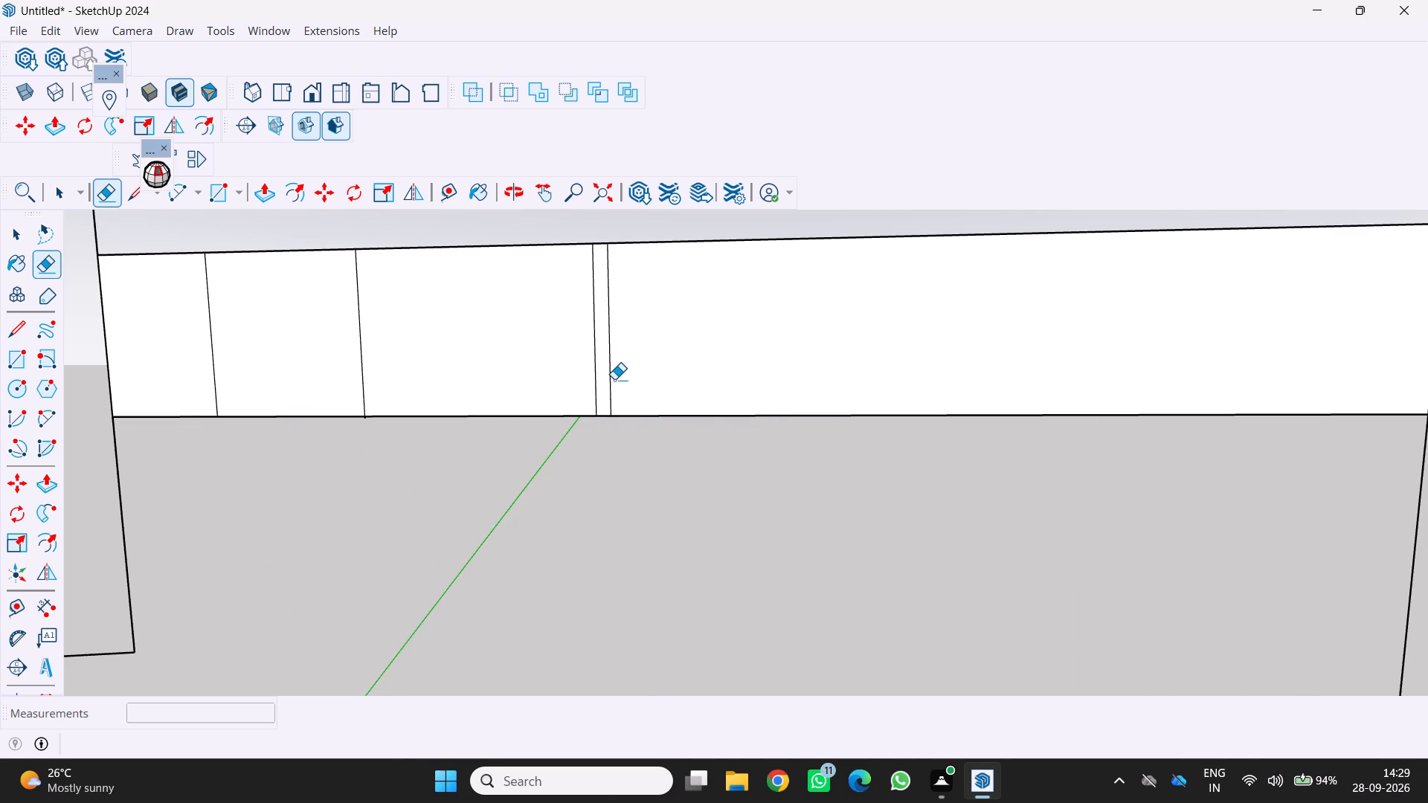
left_click(613, 377)
Start a 3D text with centre alignment and replace its placeholder text with the letter P.
scroll(611, 377, "down", 11)
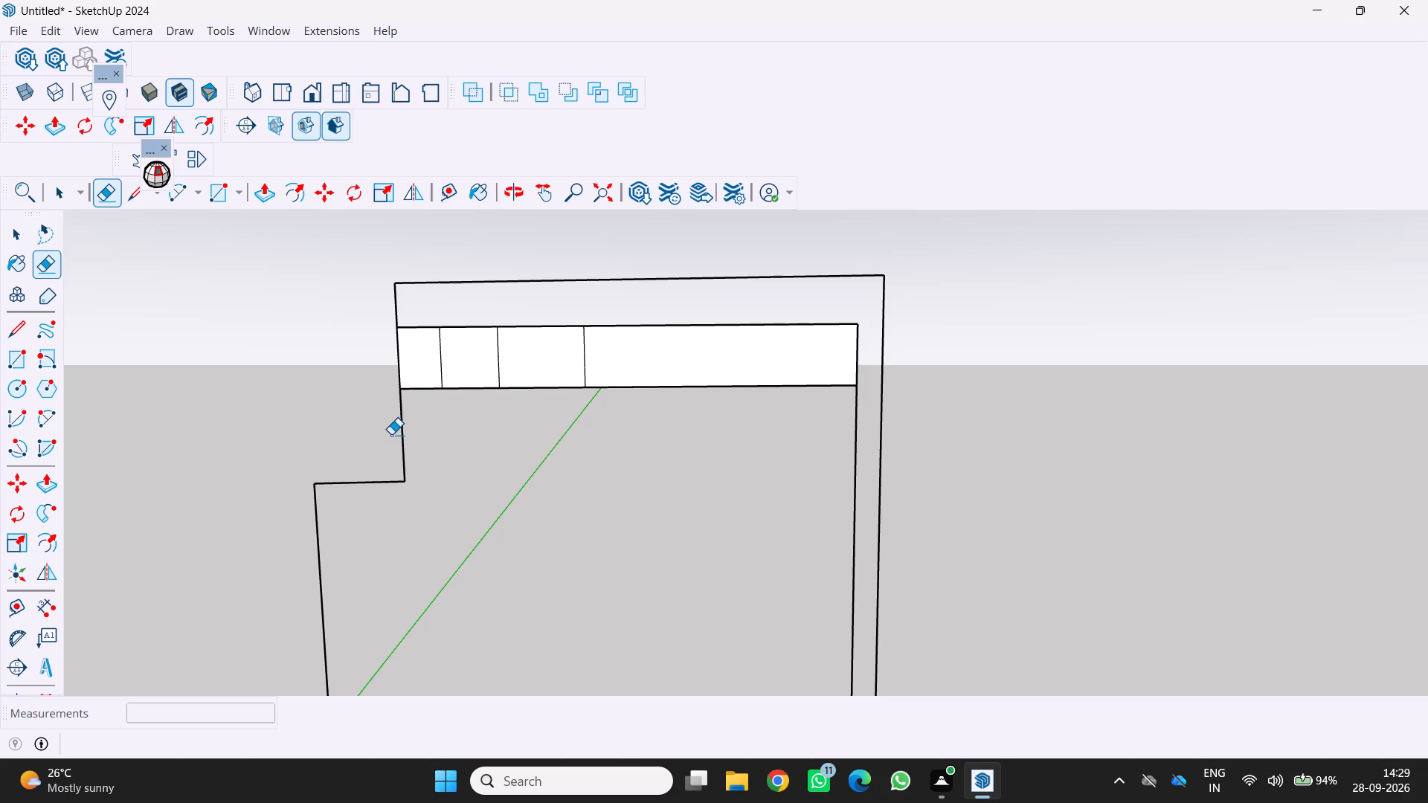
scroll(390, 443, "down", 8)
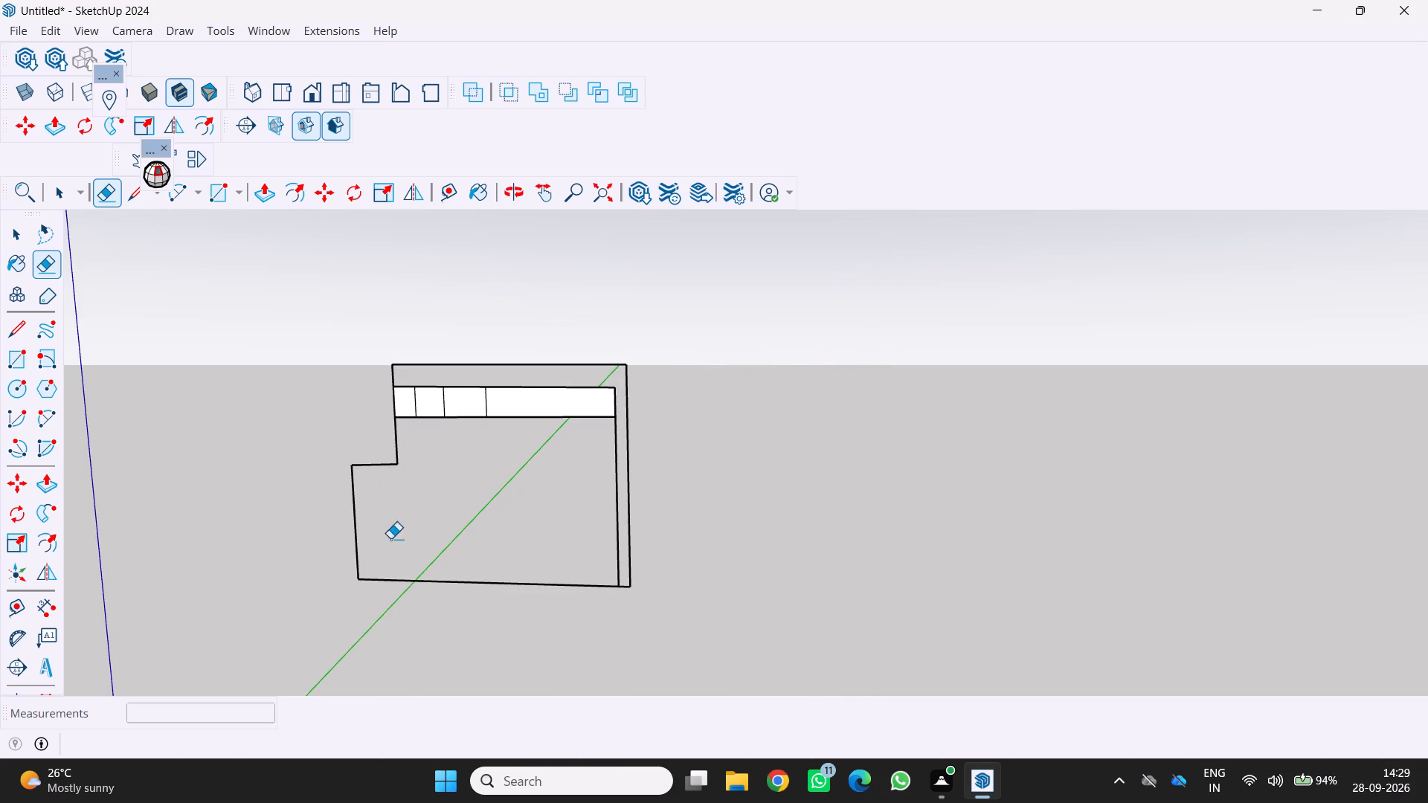
middle_click_drag(422, 628, 431, 602)
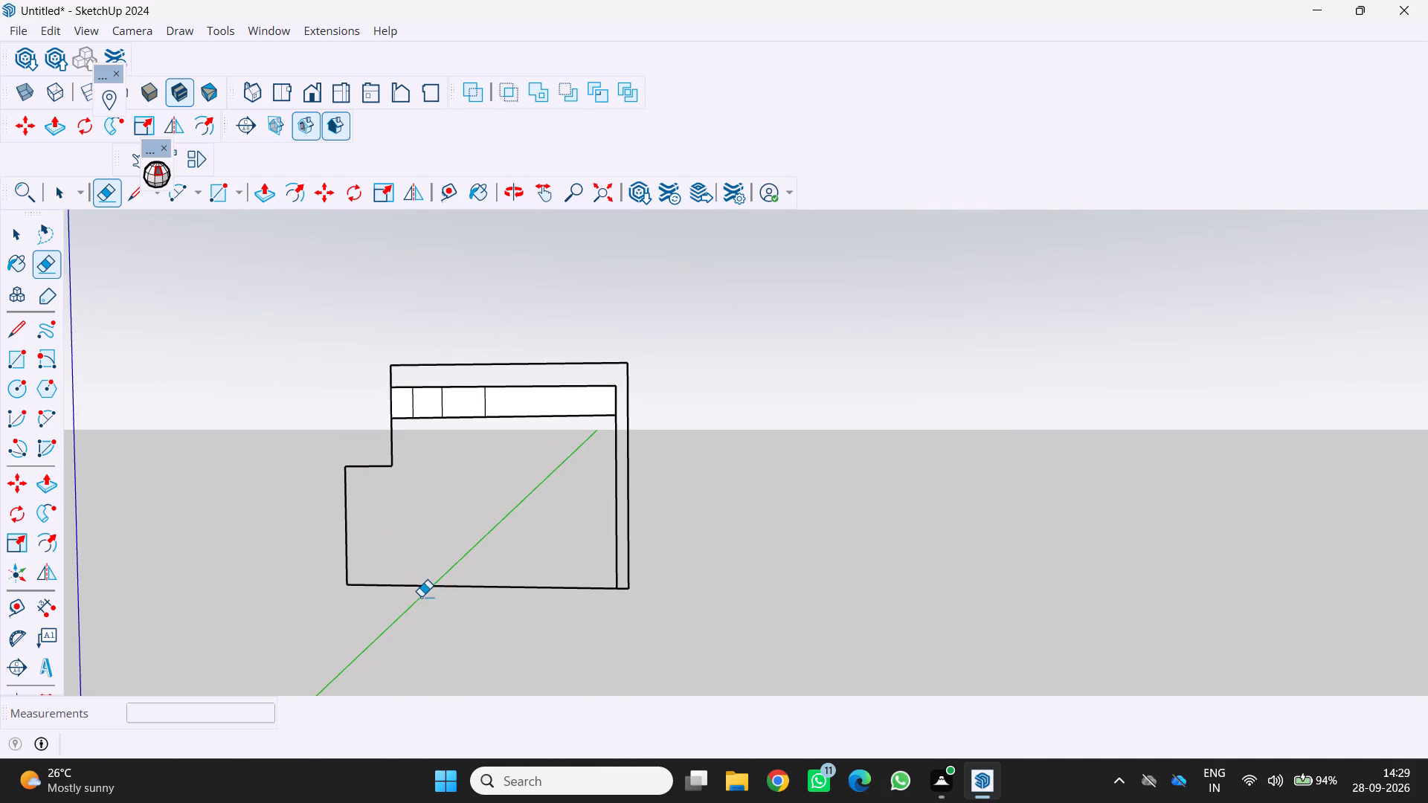
left_click(48, 664)
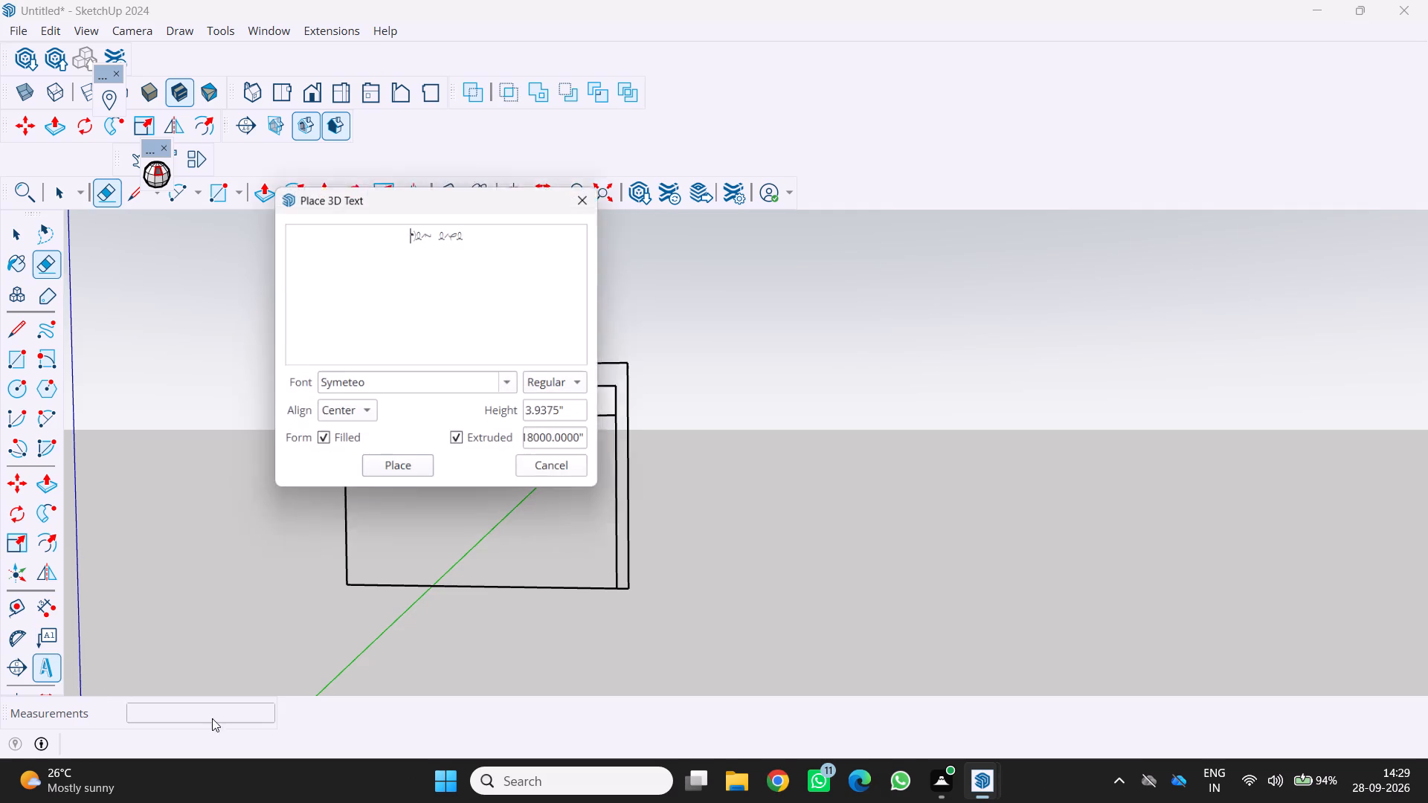
left_click(429, 382)
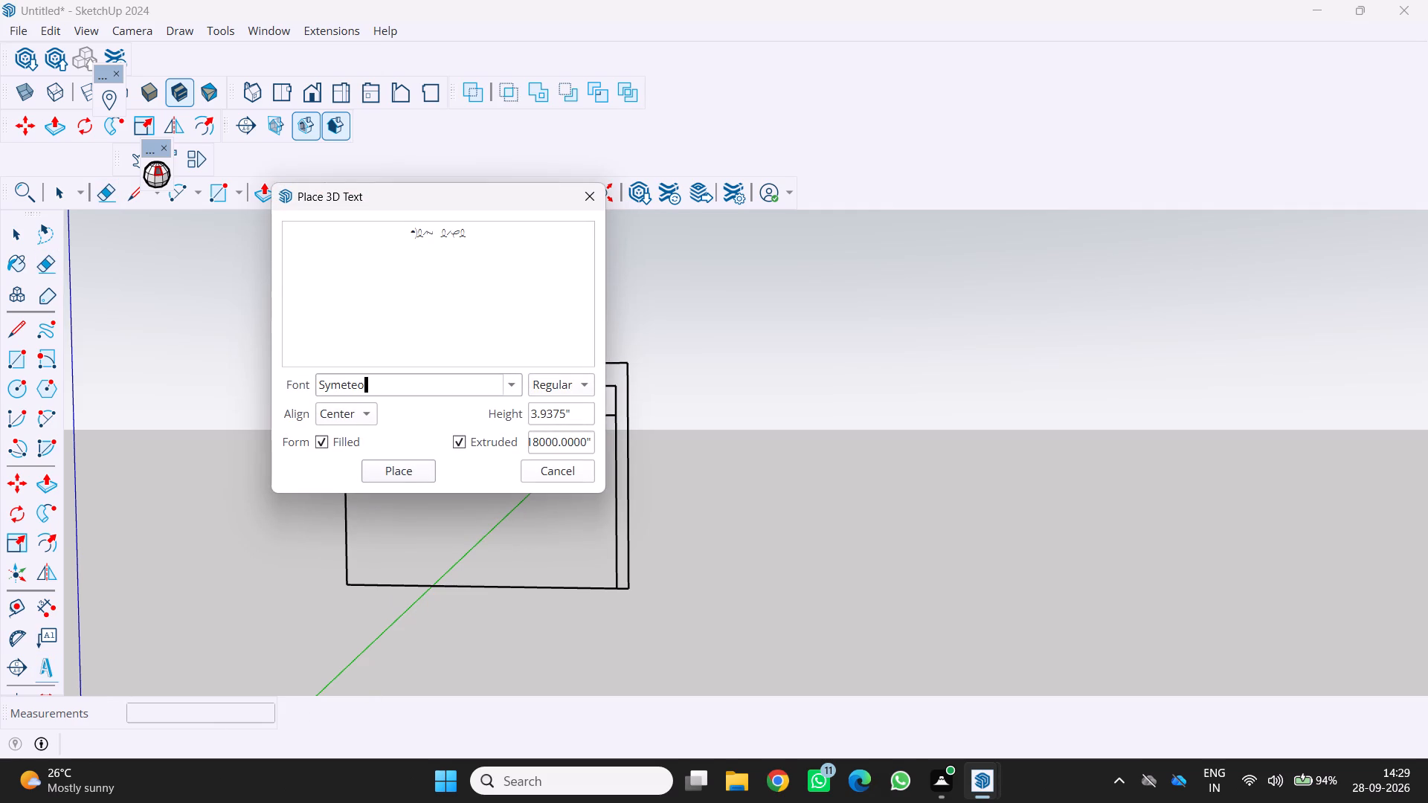
left_click(338, 408)
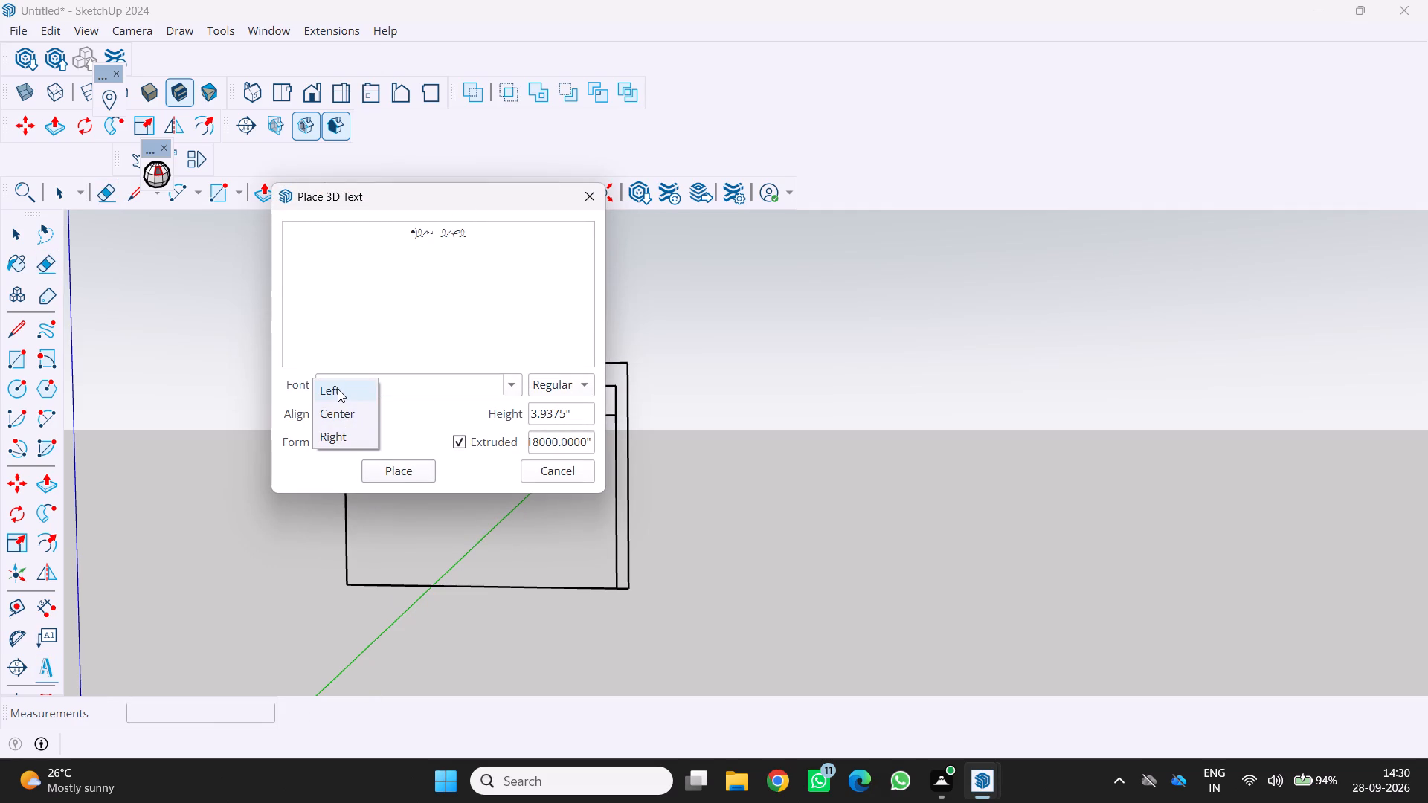
left_click(332, 413)
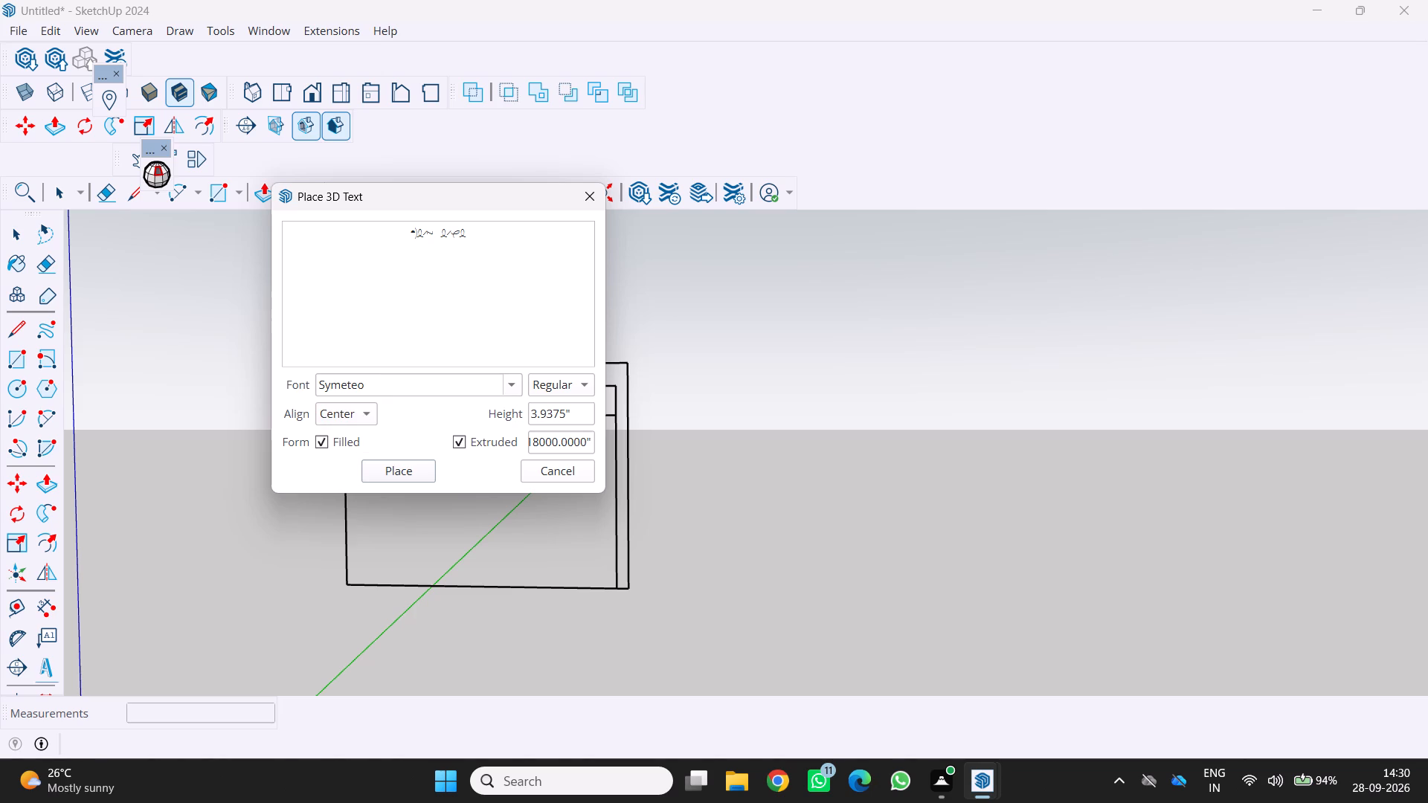
left_click(470, 234)
key("BackSpace")
key("BackSpace")
key("BackSpace")
key("BackSpace")
key("BackSpace")
key("BackSpace")
key("BackSpace")
key("BackSpace")
key("BackSpace")
key("BackSpace")
key("p")
Set the 3D text font to Tahoma.
left_click(513, 381)
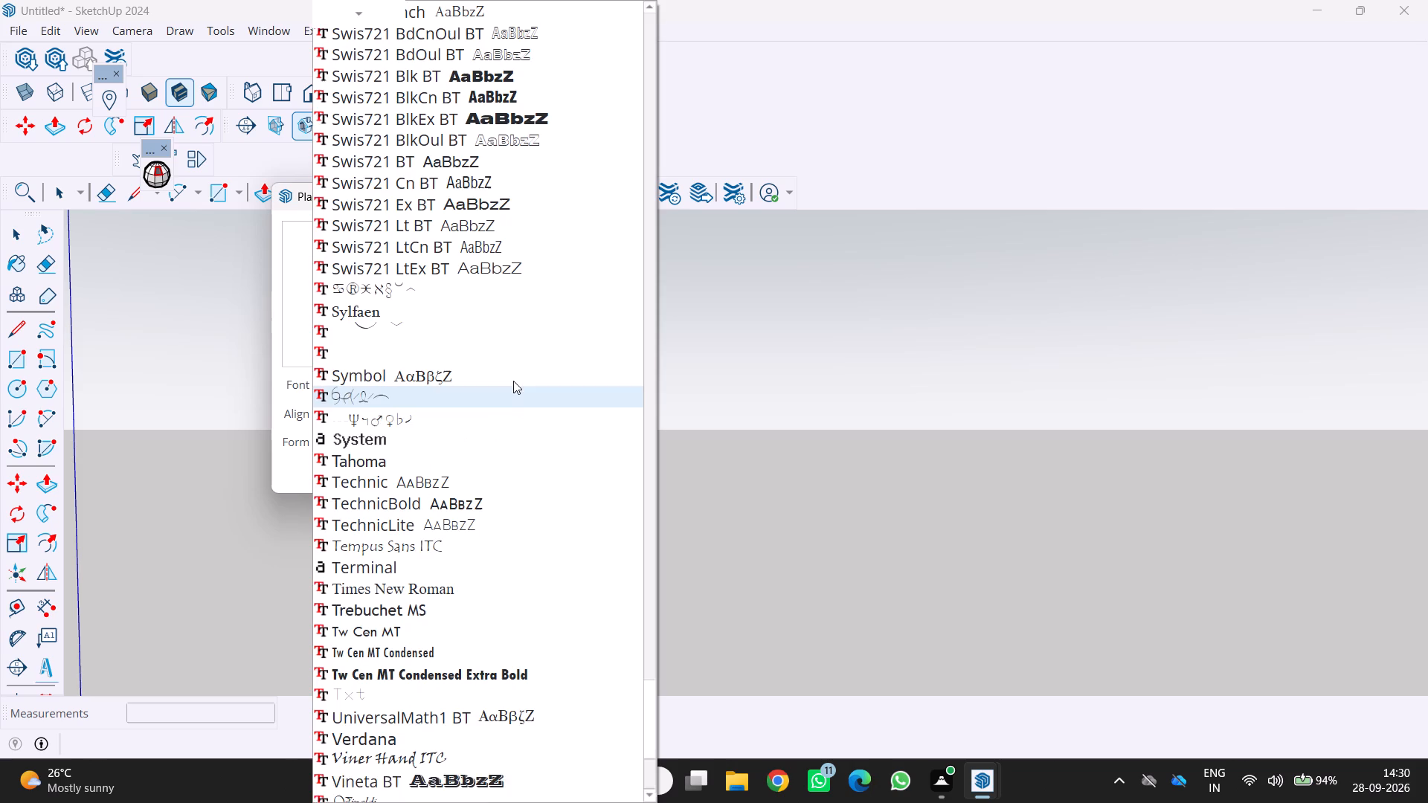
left_click(491, 466)
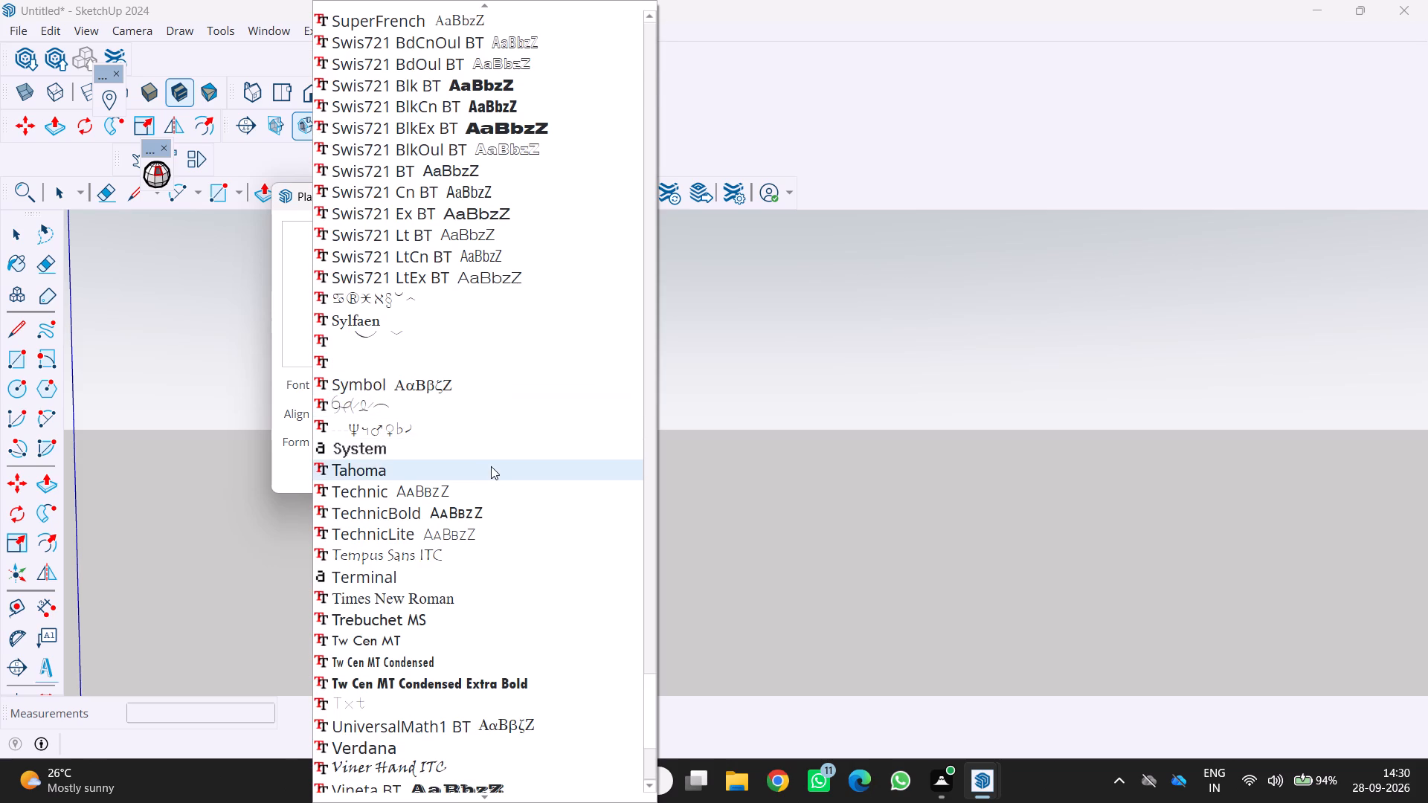
key("l")
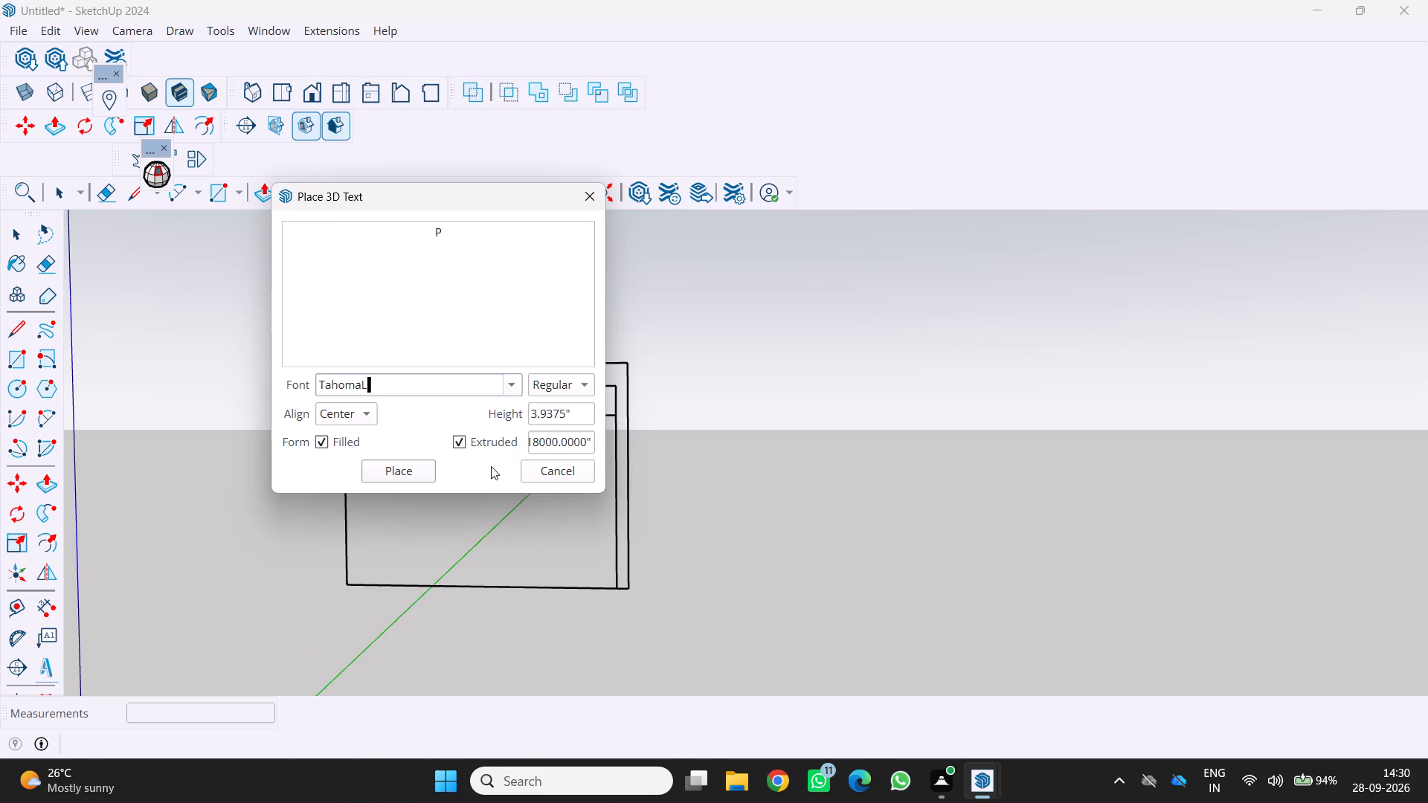
key("a")
key("n")
left_click(508, 387)
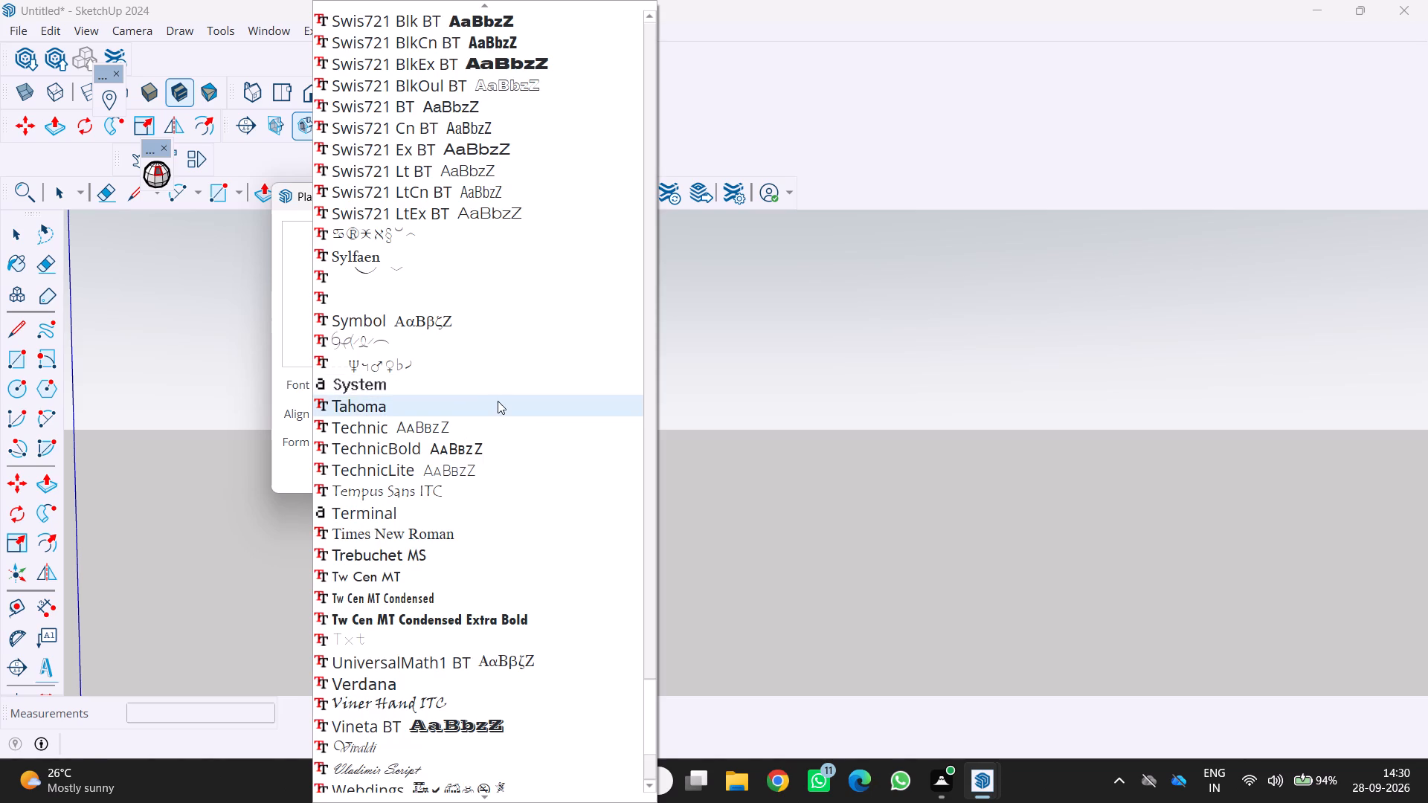
left_click(498, 401)
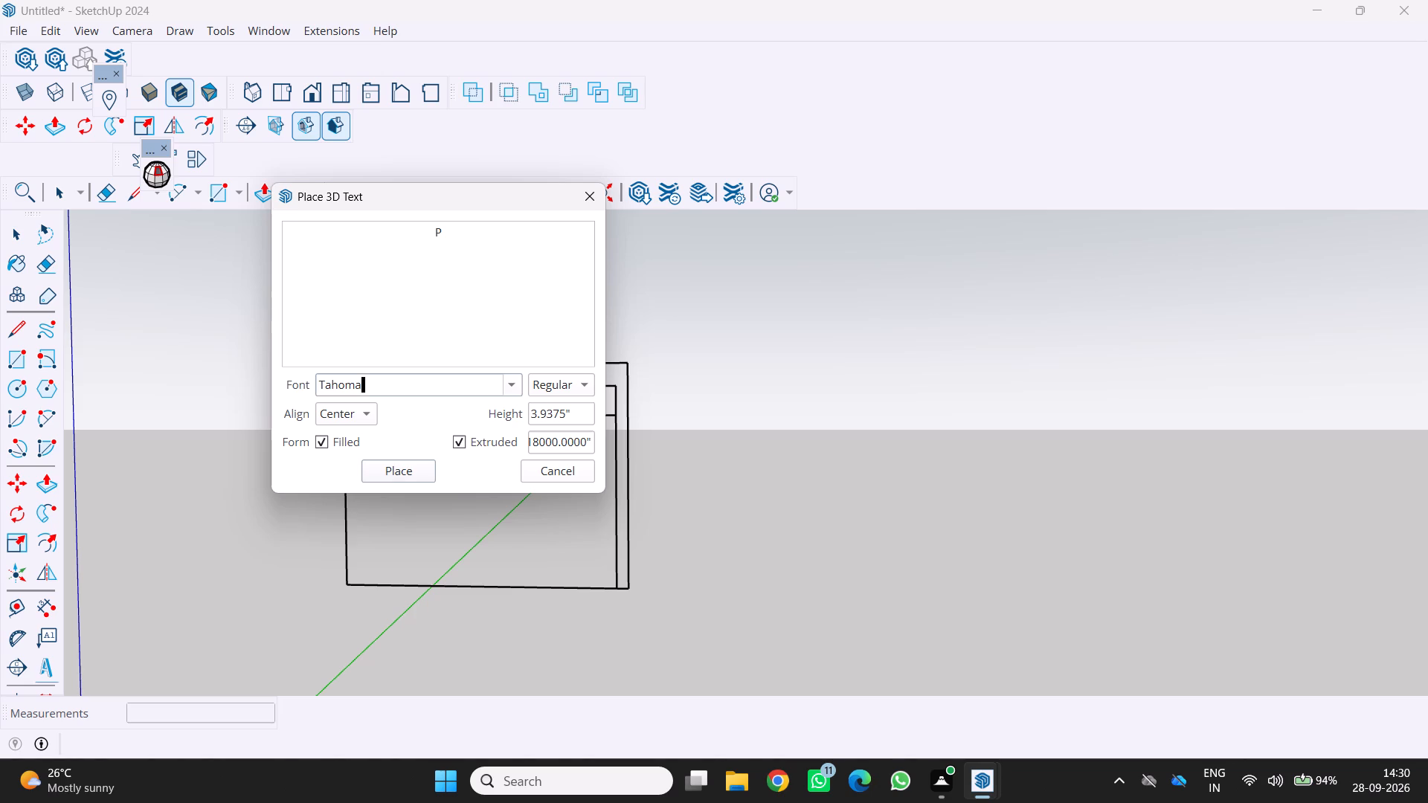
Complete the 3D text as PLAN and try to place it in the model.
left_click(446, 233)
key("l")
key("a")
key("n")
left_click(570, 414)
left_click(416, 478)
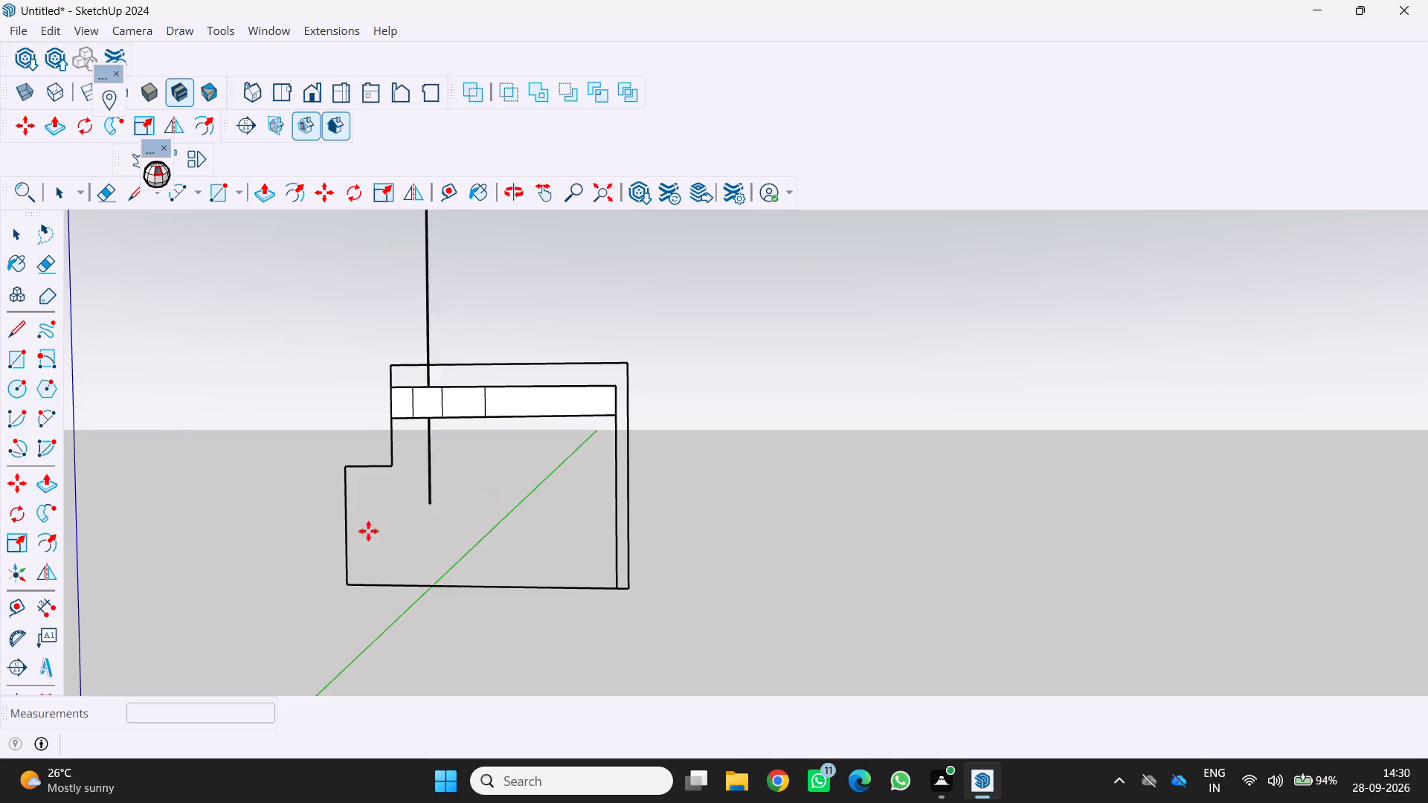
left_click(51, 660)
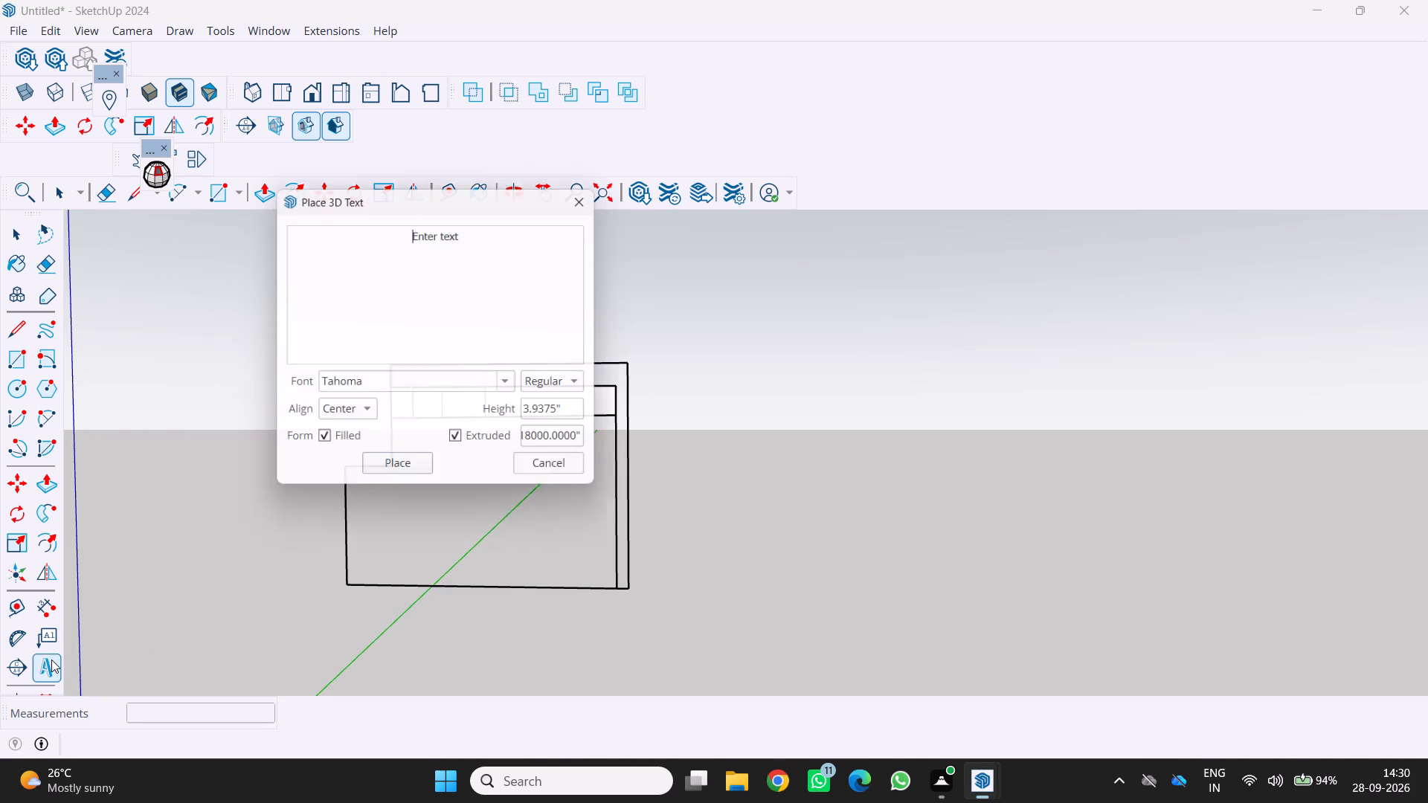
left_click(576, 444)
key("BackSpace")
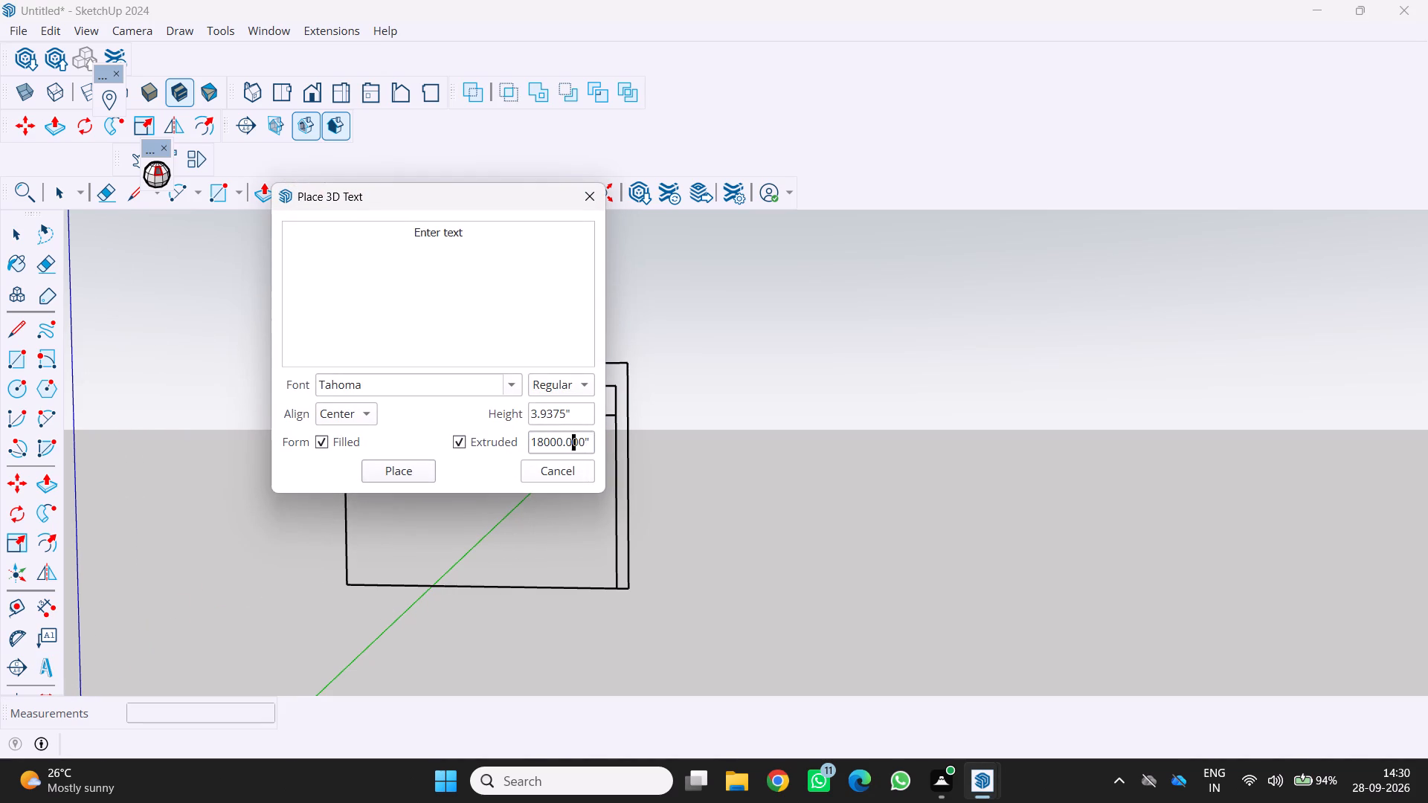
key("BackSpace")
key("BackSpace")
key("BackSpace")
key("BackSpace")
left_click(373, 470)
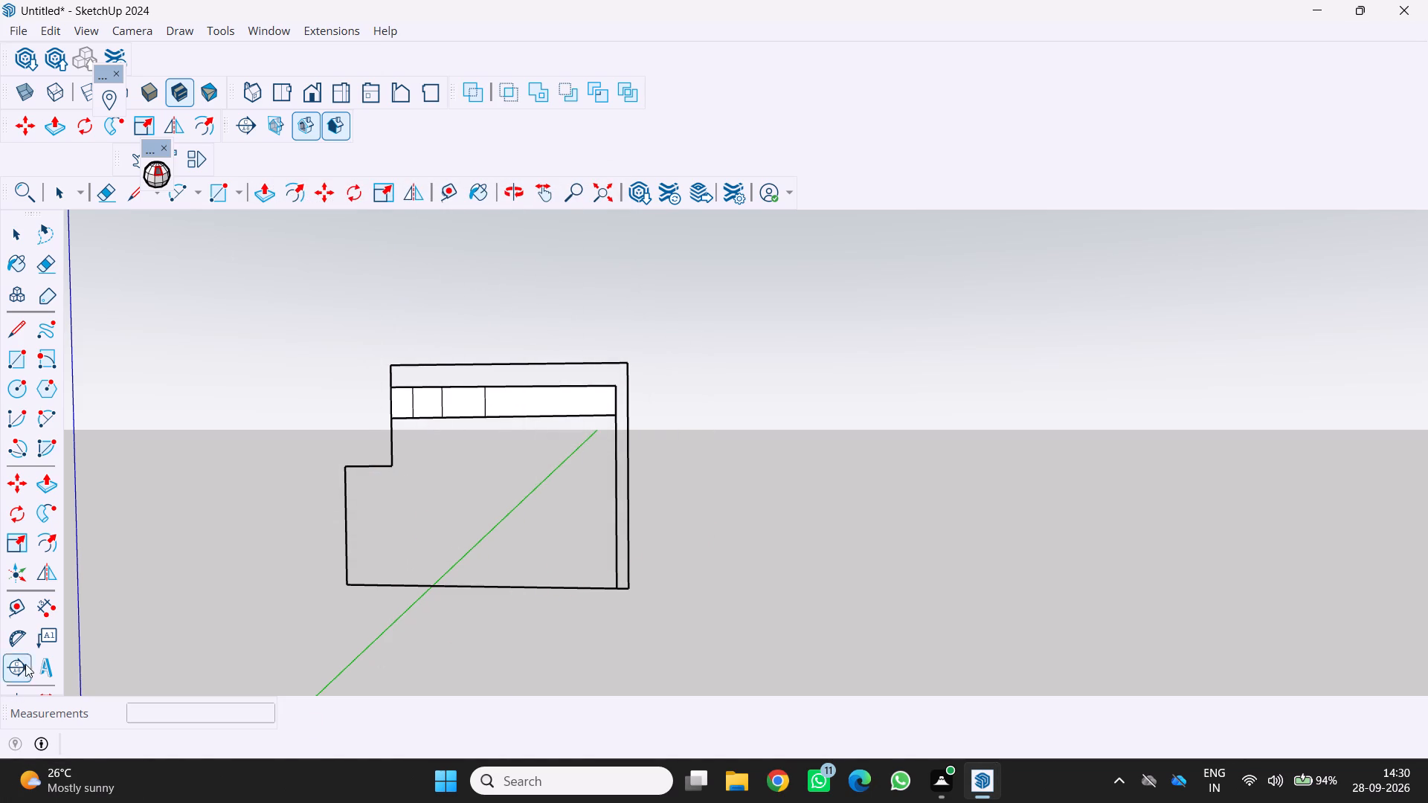
Start a new 3D text and set its height to 1000.
left_click(49, 668)
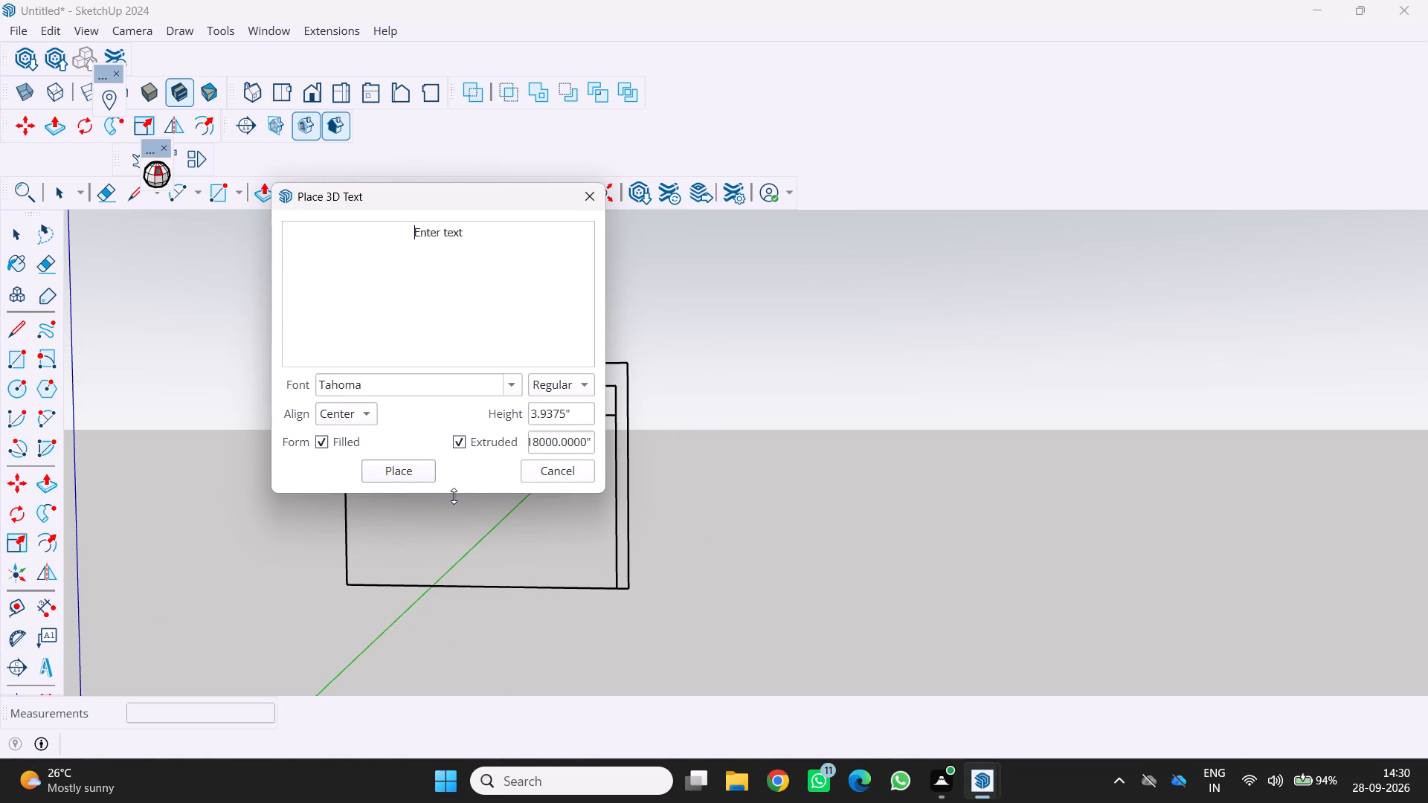
left_click(572, 413)
key("BackSpace")
key("BackSpace")
key("BackSpace")
key("BackSpace")
key("BackSpace")
key("BackSpace")
key("BackSpace")
key("BackSpace")
key("1")
type("000")
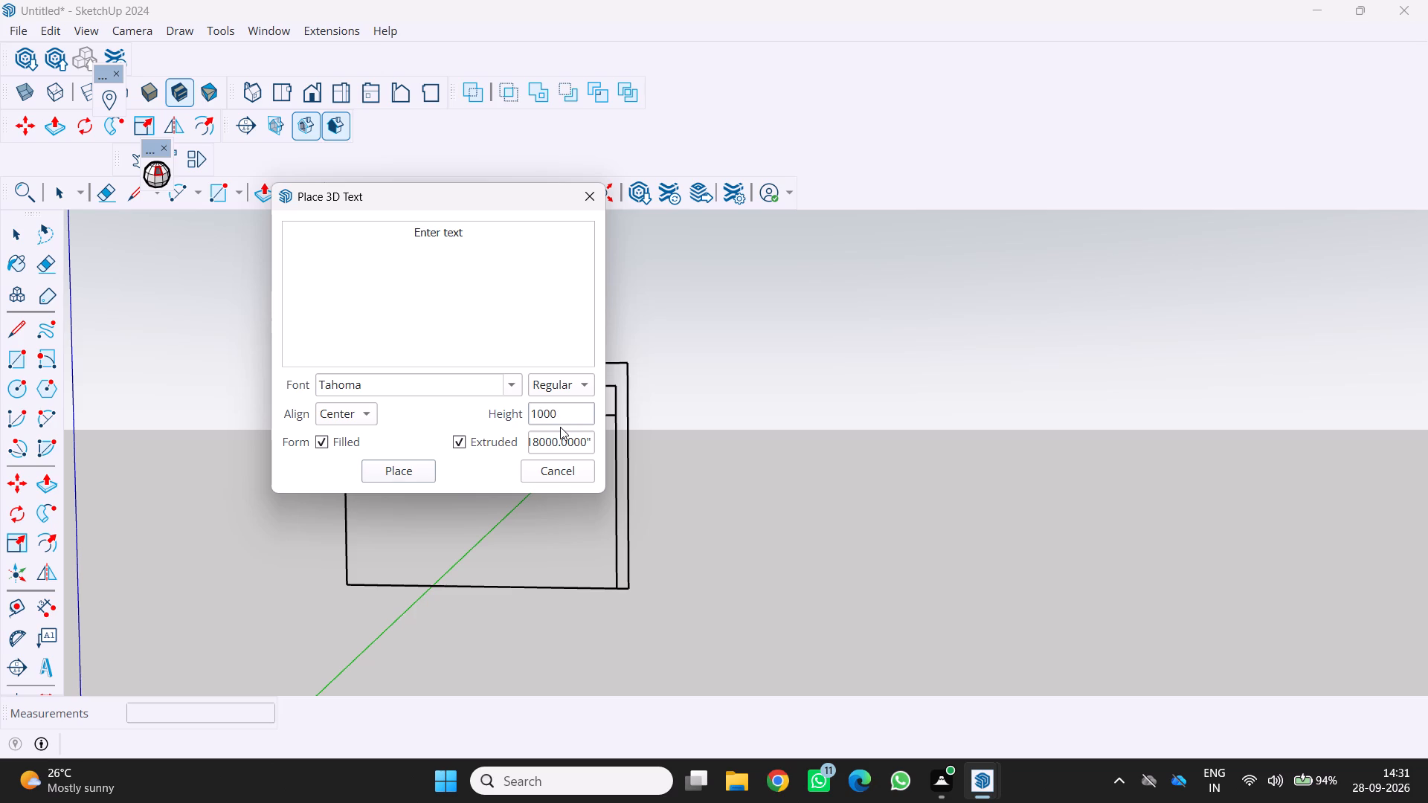
Set the 3D text's extrusion depth to 1000.
left_click(592, 446)
key("BackSpace")
key("BackSpace")
key("BackSpace")
key("BackSpace")
key("BackSpace")
key("BackSpace")
key("BackSpace")
key("BackSpace")
key("BackSpace")
key("BackSpace")
key("BackSpace")
key("BackSpace")
key("BackSpace")
key("BackSpace")
key("BackSpace")
key("BackSpace")
key("BackSpace")
key("BackSpace")
key("BackSpace")
key("1")
type("000")
Replace the placeholder text with PLAN and place the 3D text inside the stepped outline, below the divided strip.
left_click(461, 230)
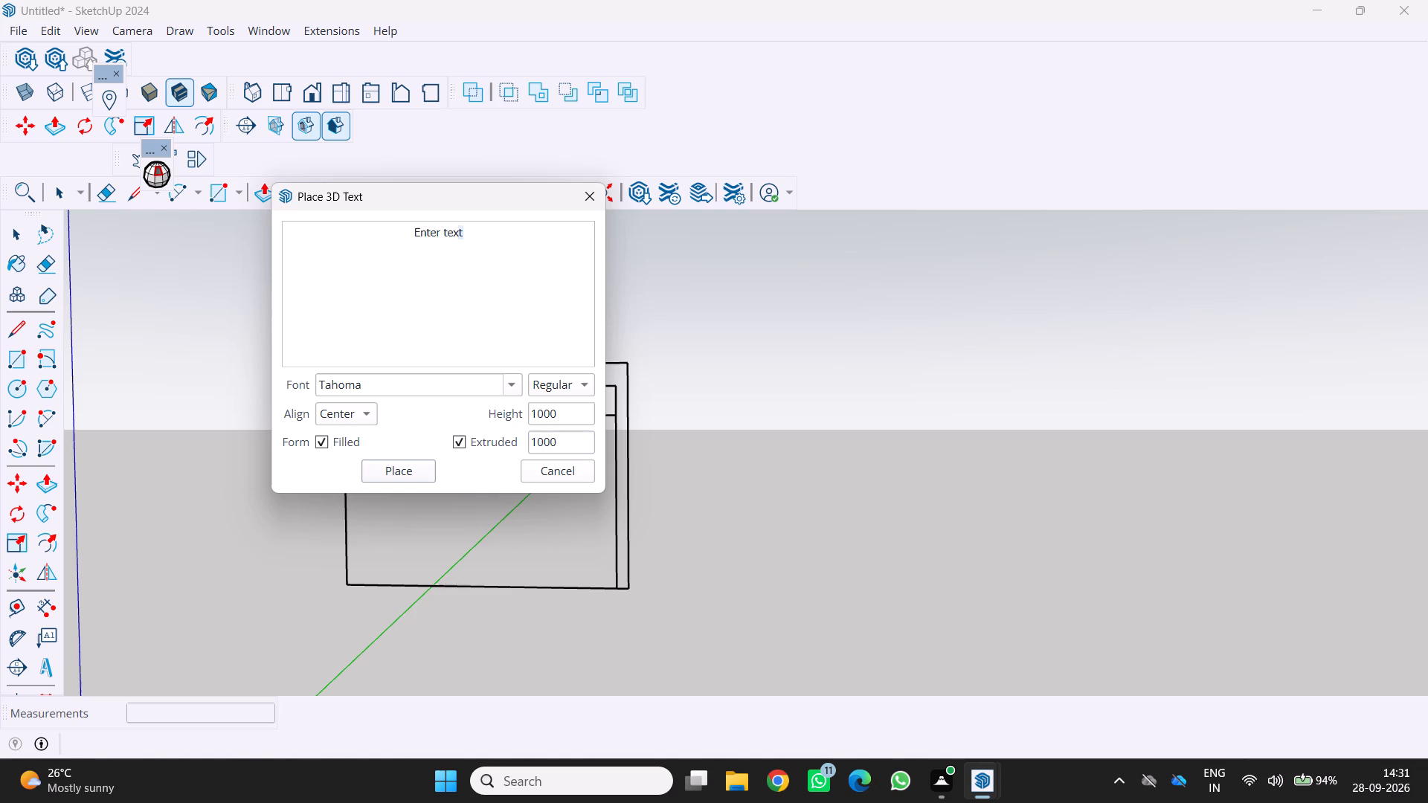
key("BackSpace")
key("BackSpace")
key("BackSpace")
key("BackSpace")
key("BackSpace")
key("BackSpace")
key("BackSpace")
key("BackSpace")
key("BackSpace")
key("BackSpace")
type("PL")
key("a")
key("n")
left_click(399, 464)
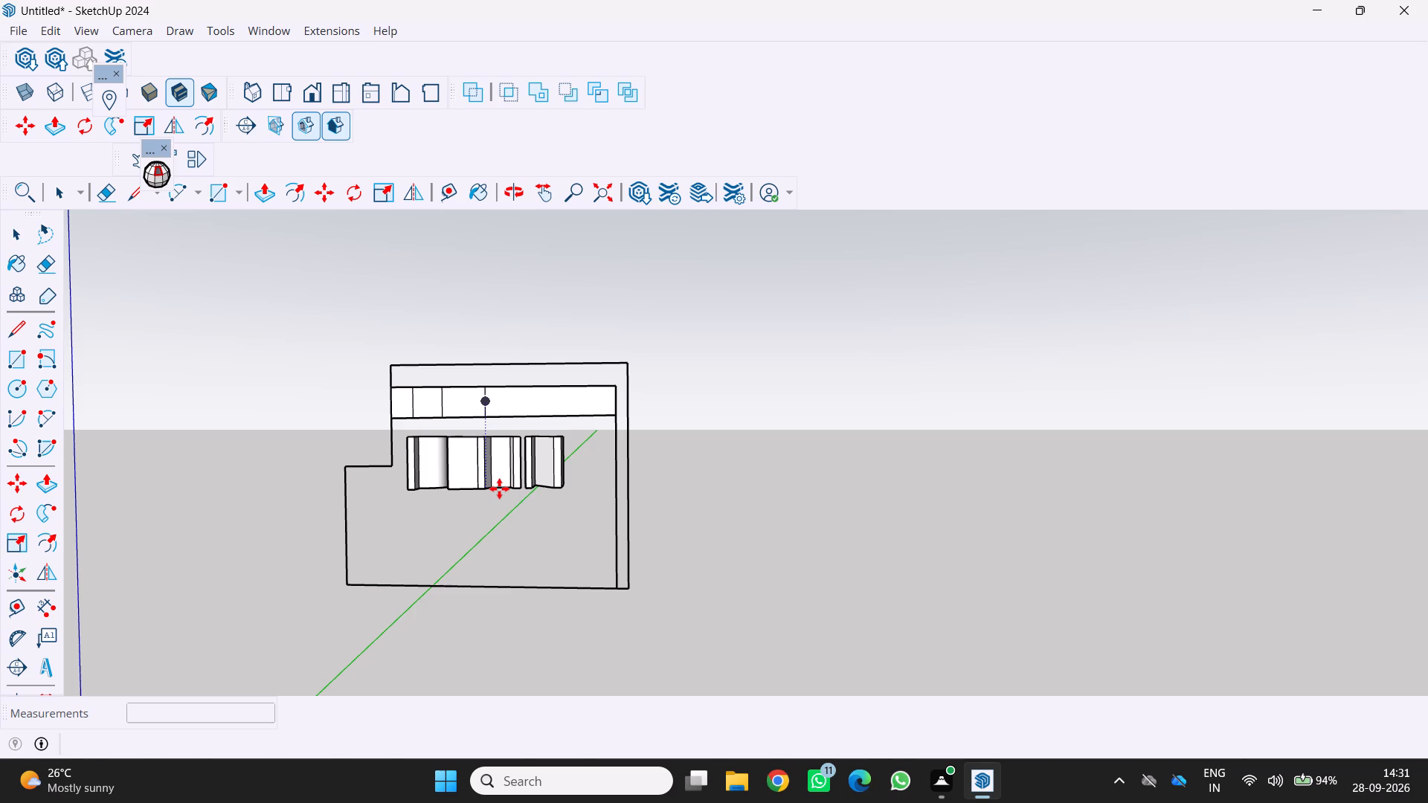
left_click(499, 488)
Move the PLAN text about 5000" out of the outline, into the open space beside its stepped side.
scroll(437, 522, "up", 3)
middle_click_drag(401, 509, 362, 506)
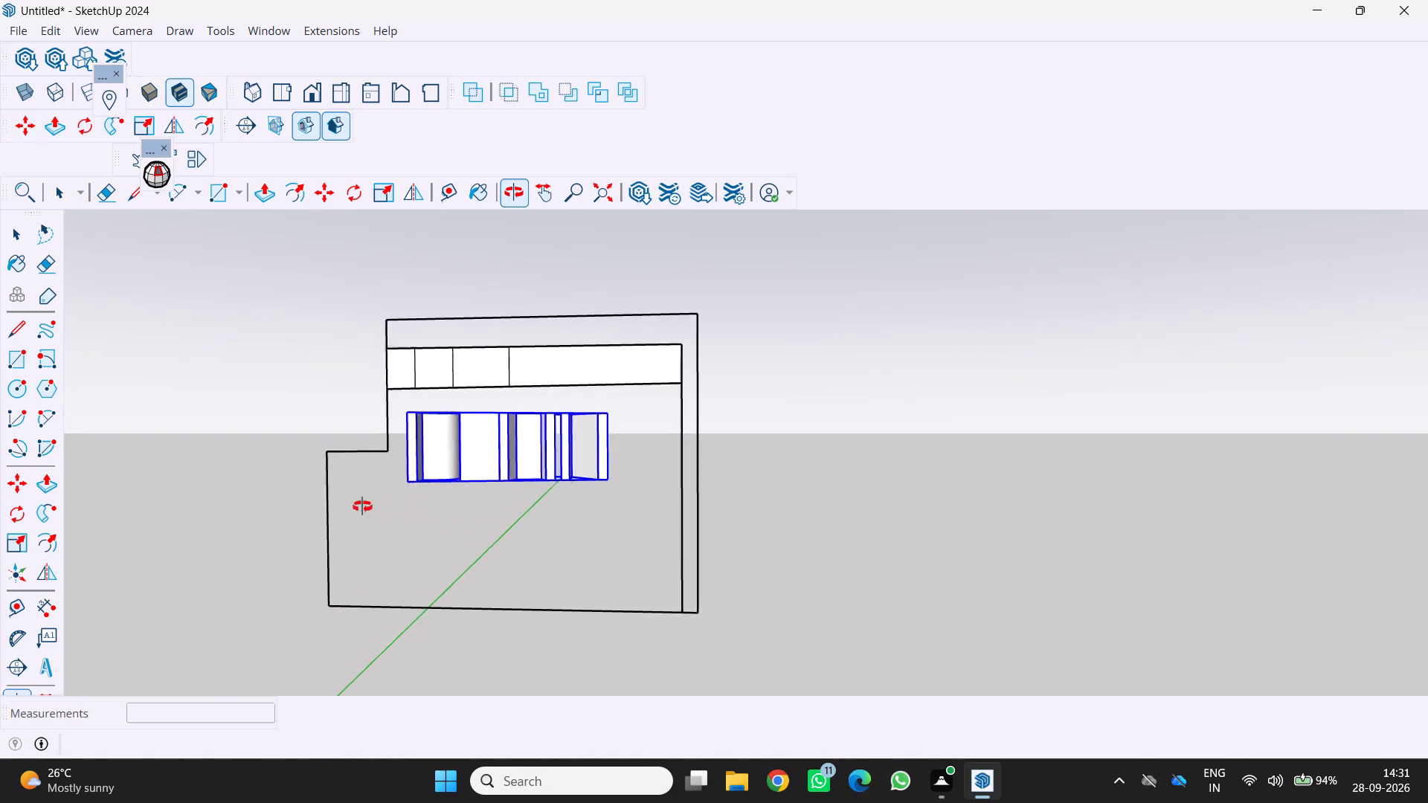
middle_click_drag(362, 506, 258, 485)
scroll(258, 485, "down", 1)
middle_click_drag(466, 551, 97, 480)
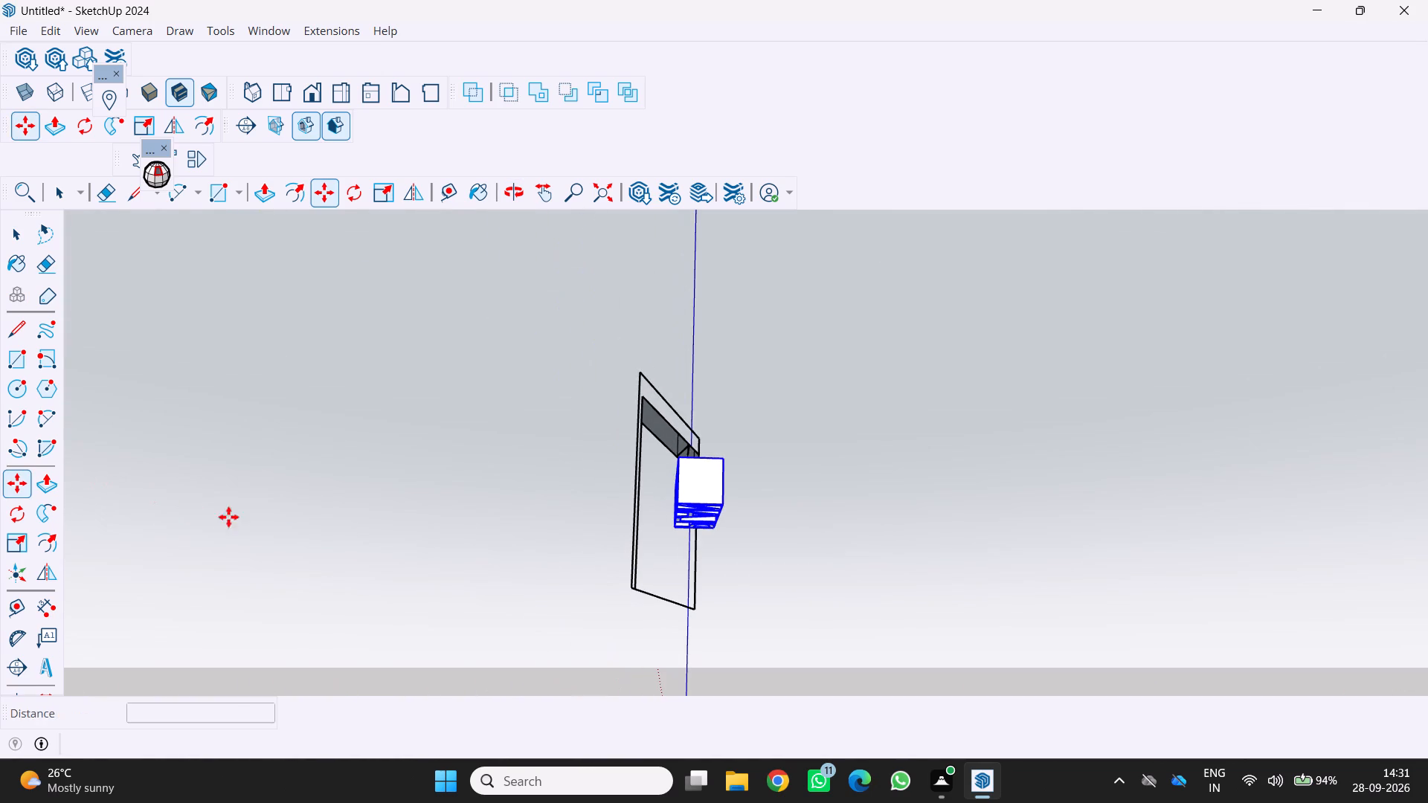
middle_click_drag(540, 546, 71, 465)
middle_click_drag(564, 540, 562, 540)
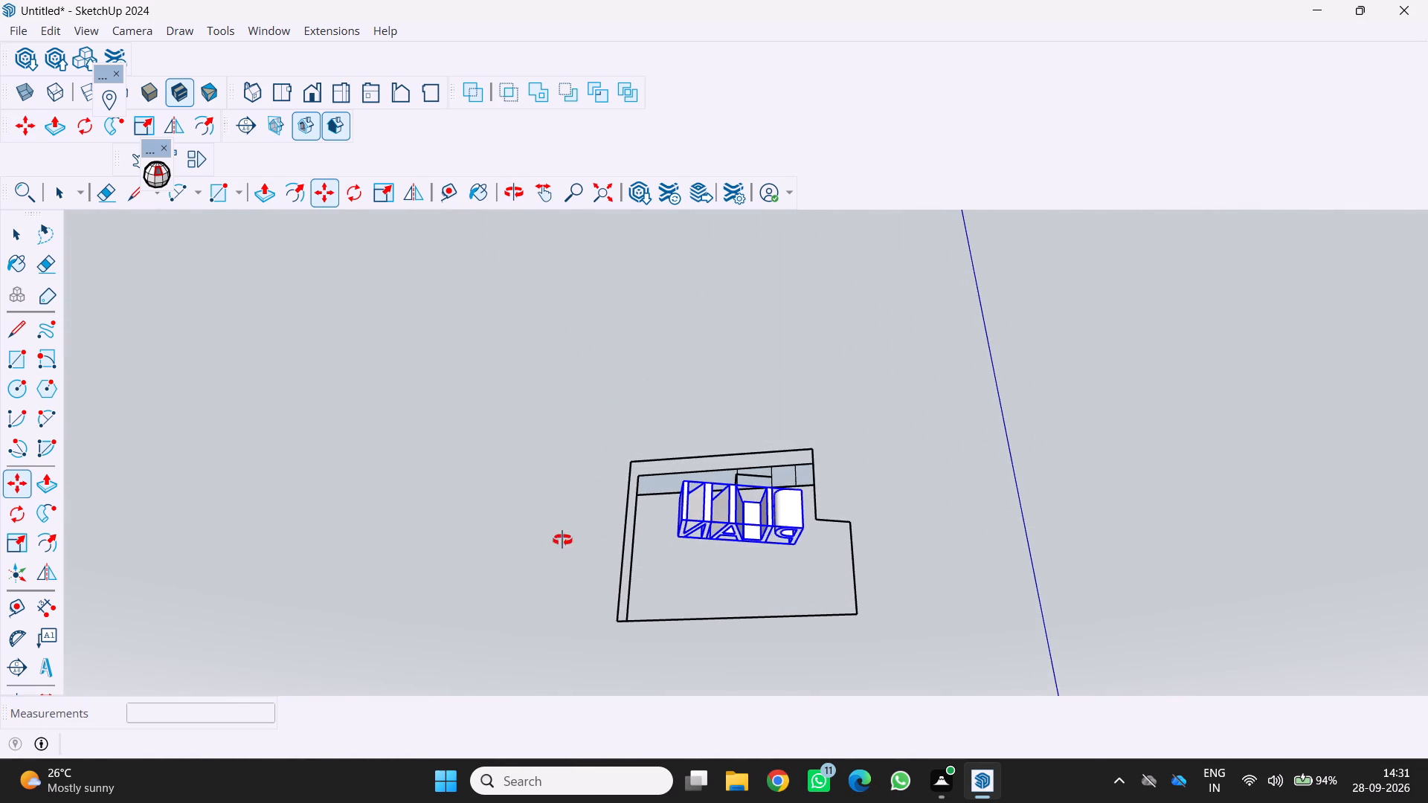
middle_click_drag(562, 540, 788, 611)
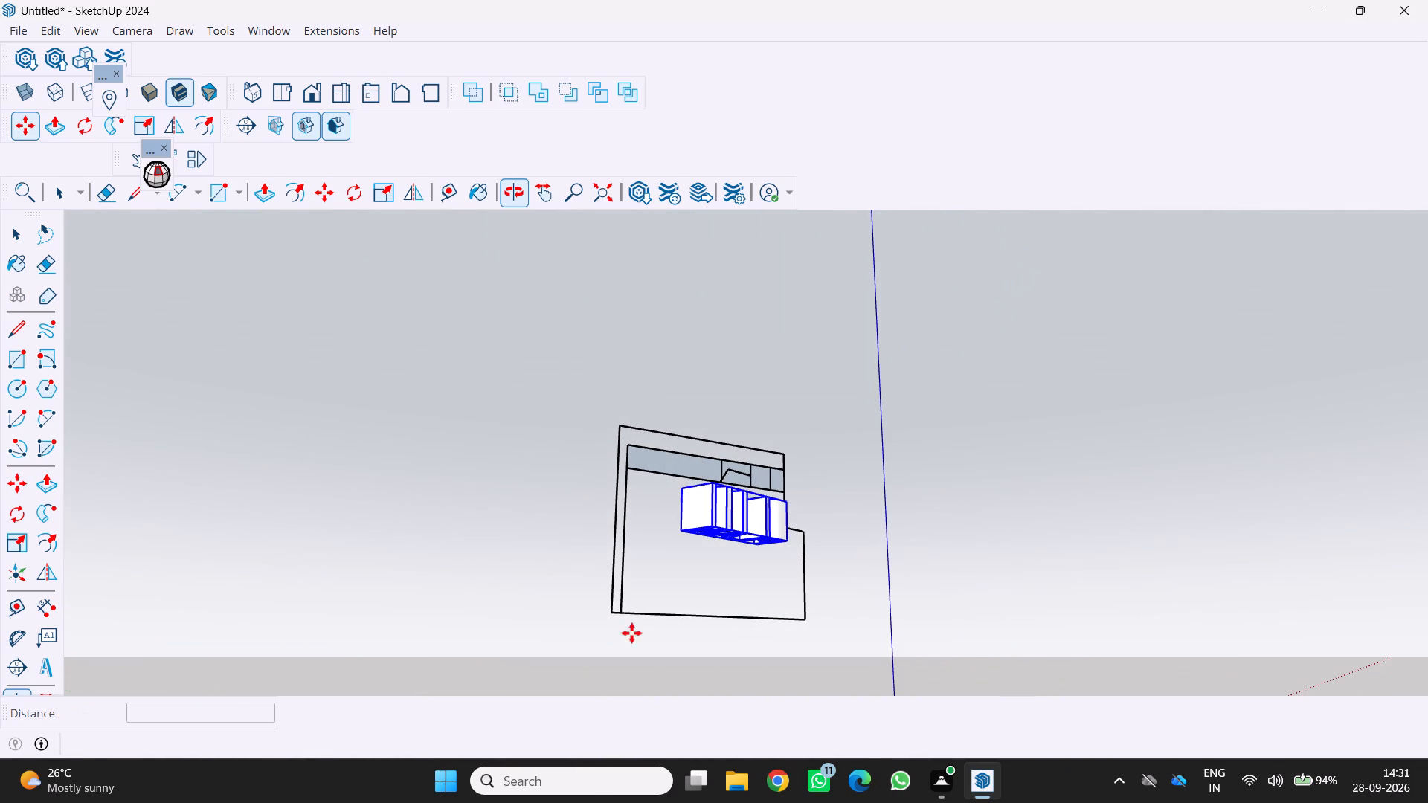
middle_click_drag(267, 583, 829, 541)
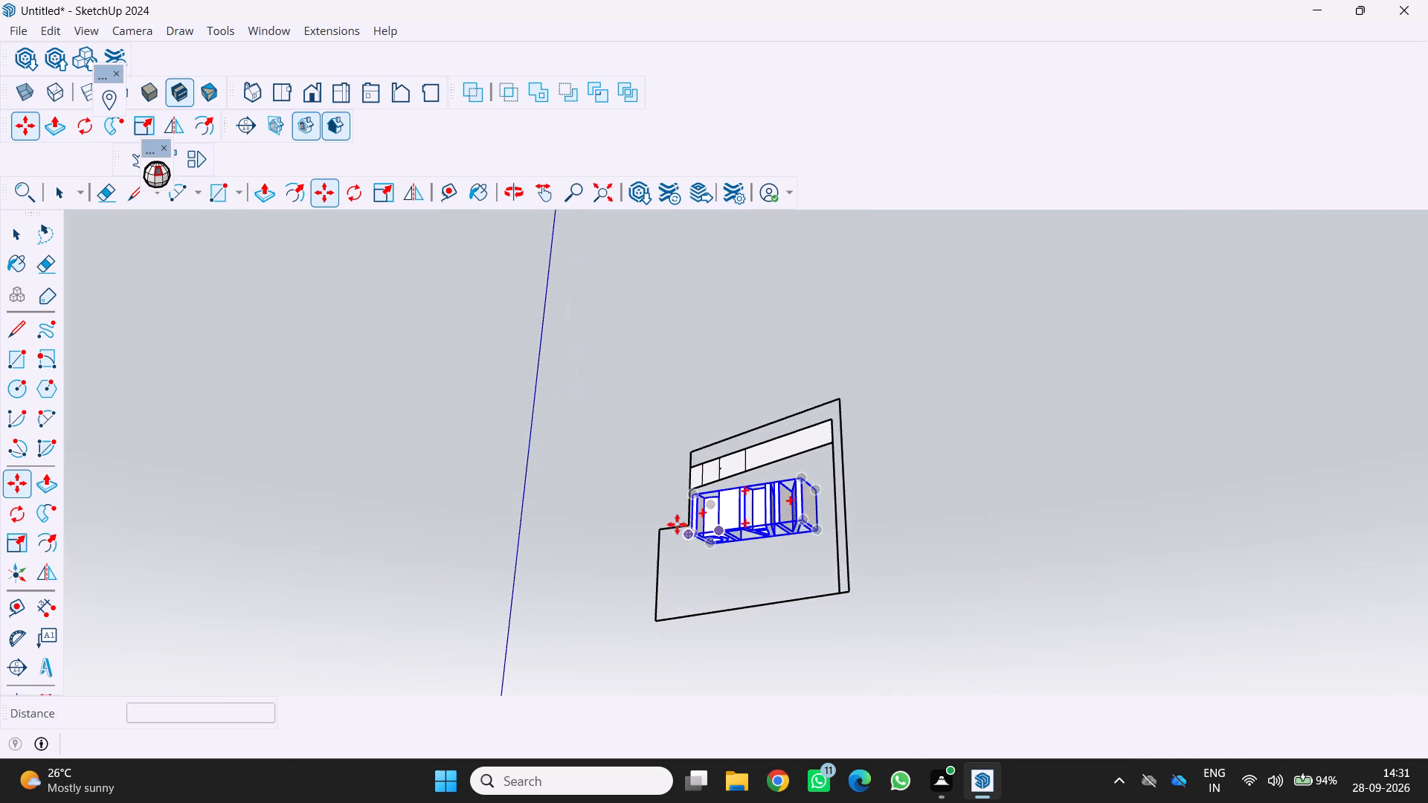
scroll(674, 523, "up", 1)
middle_click_drag(736, 545, 895, 590)
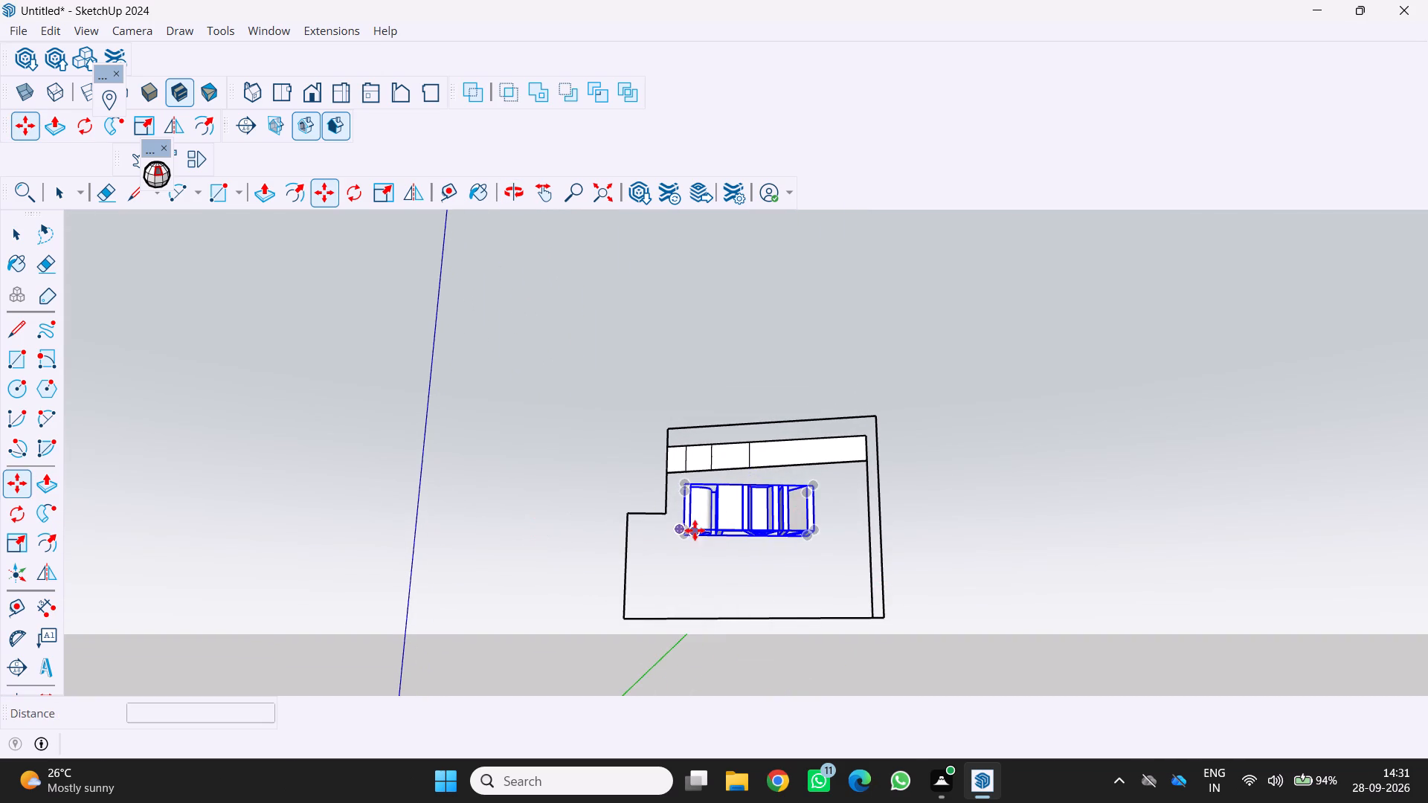
left_click(689, 526)
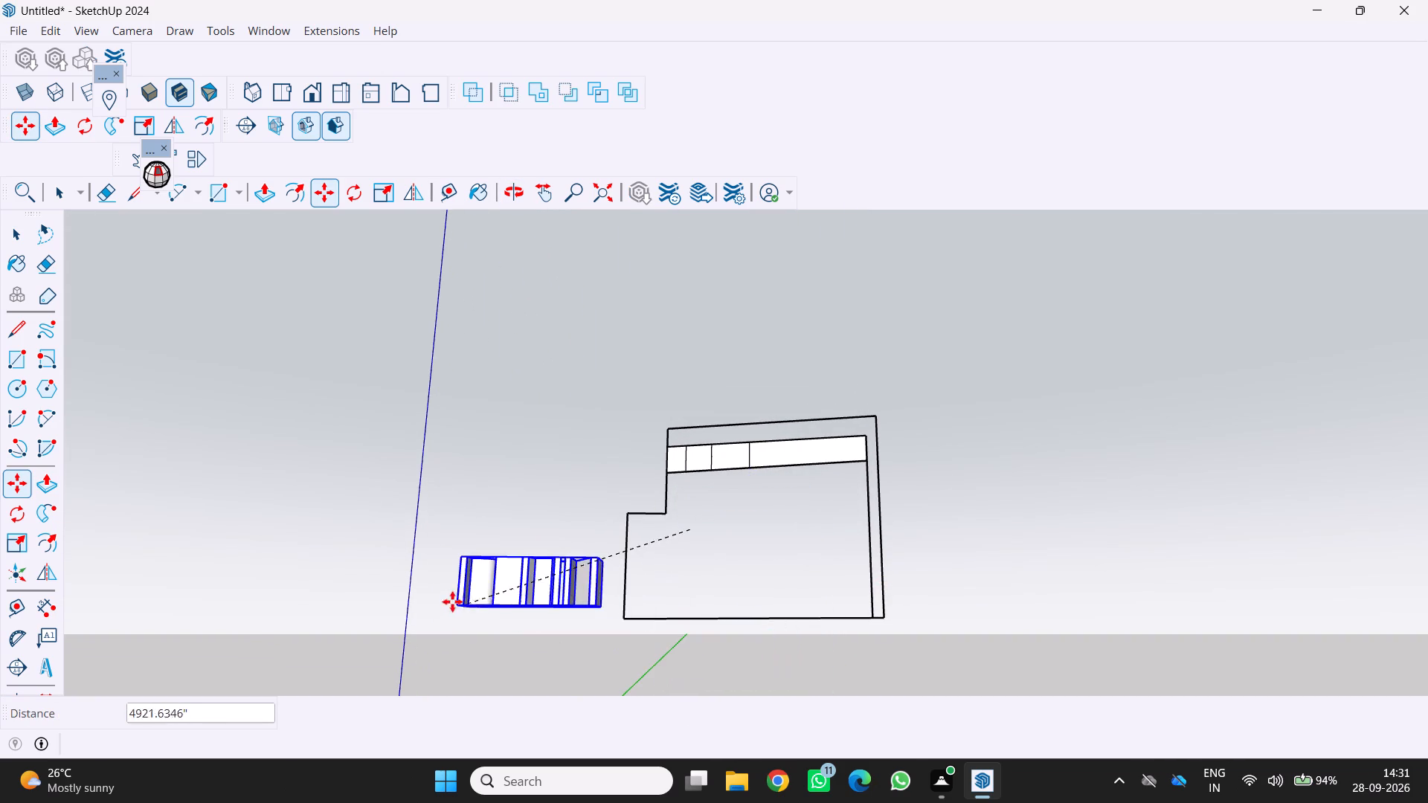
left_click(440, 594)
Rotate the PLAN text 90 degrees about the red axis, pivoting on its lower corner at the N end.
scroll(548, 597, "up", 2)
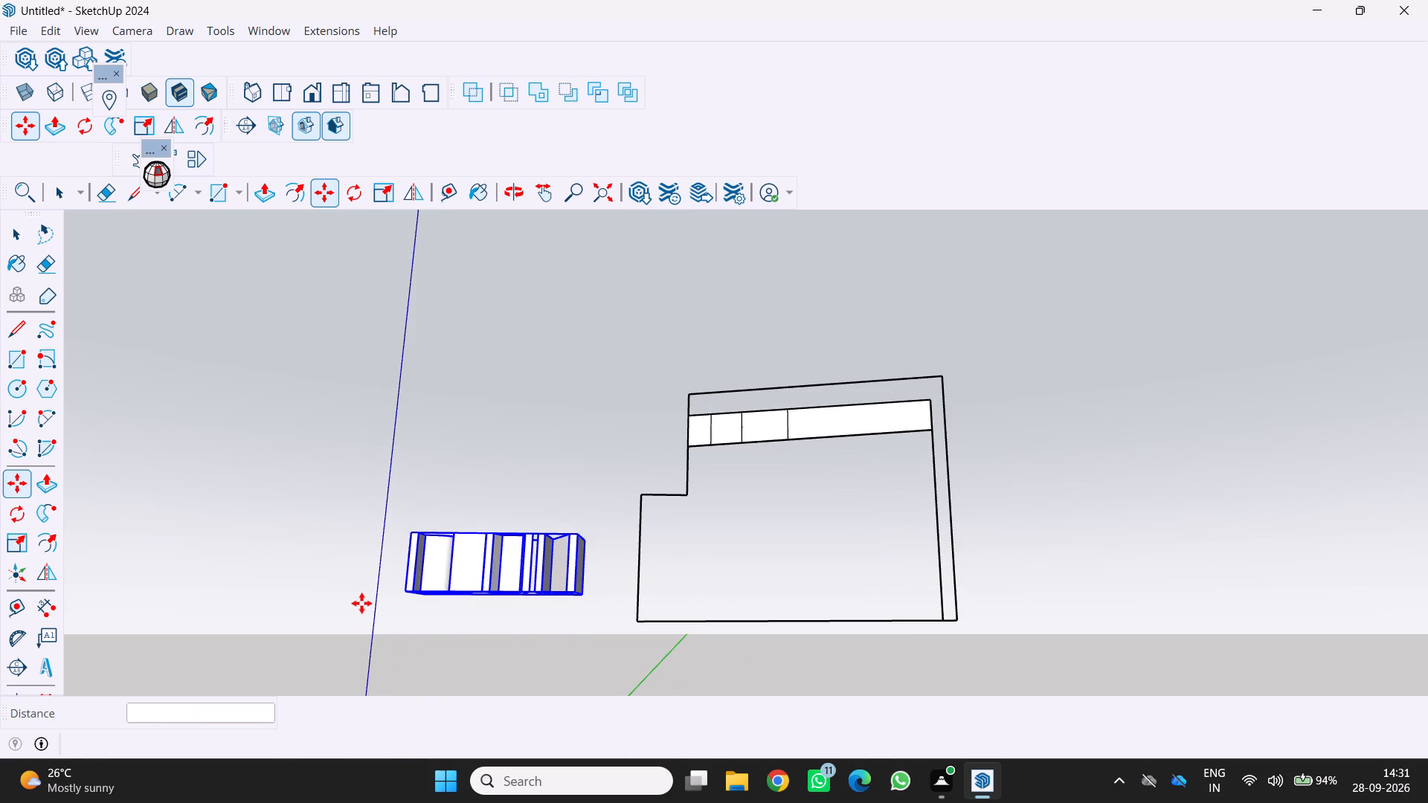
key("q")
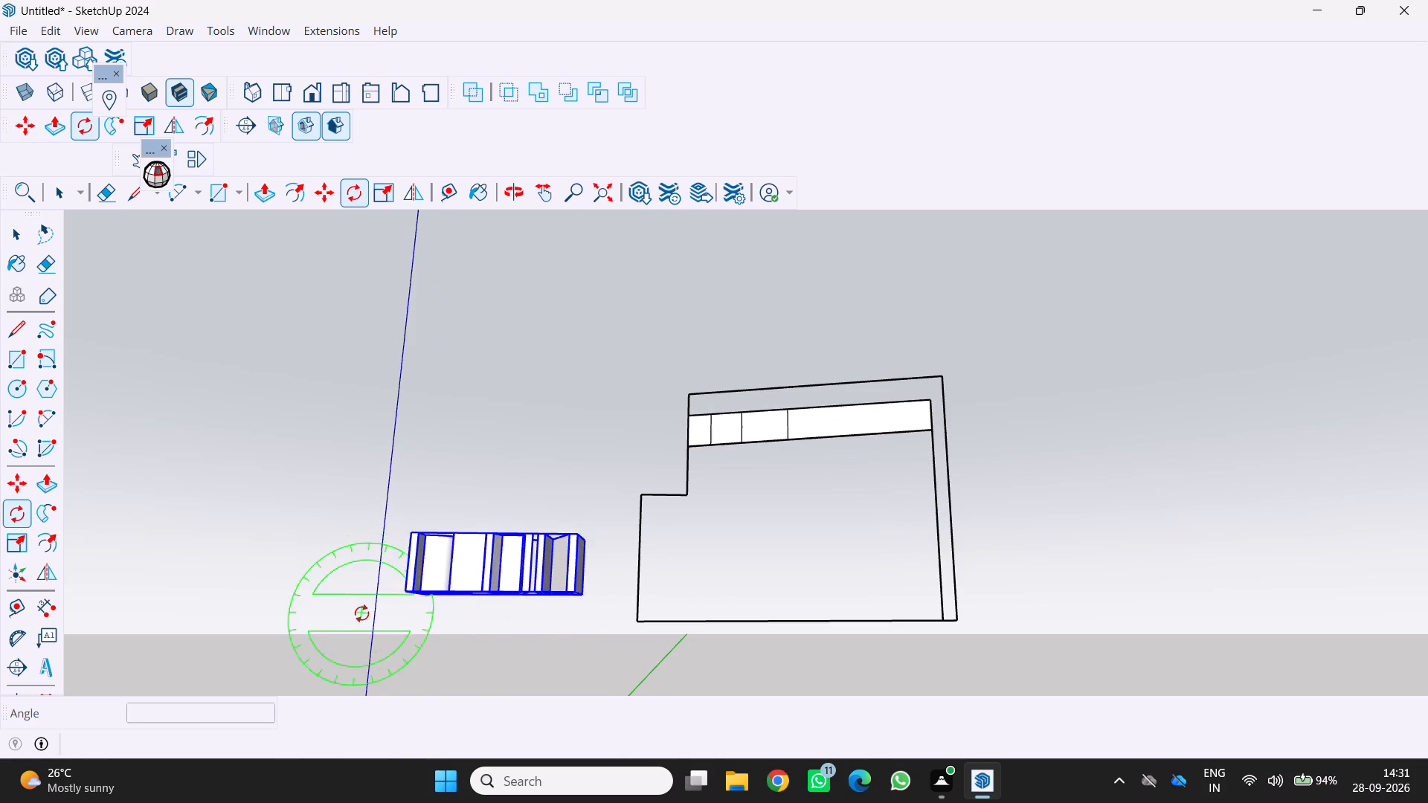
scroll(558, 579, "up", 2)
scroll(566, 766, "up", 2)
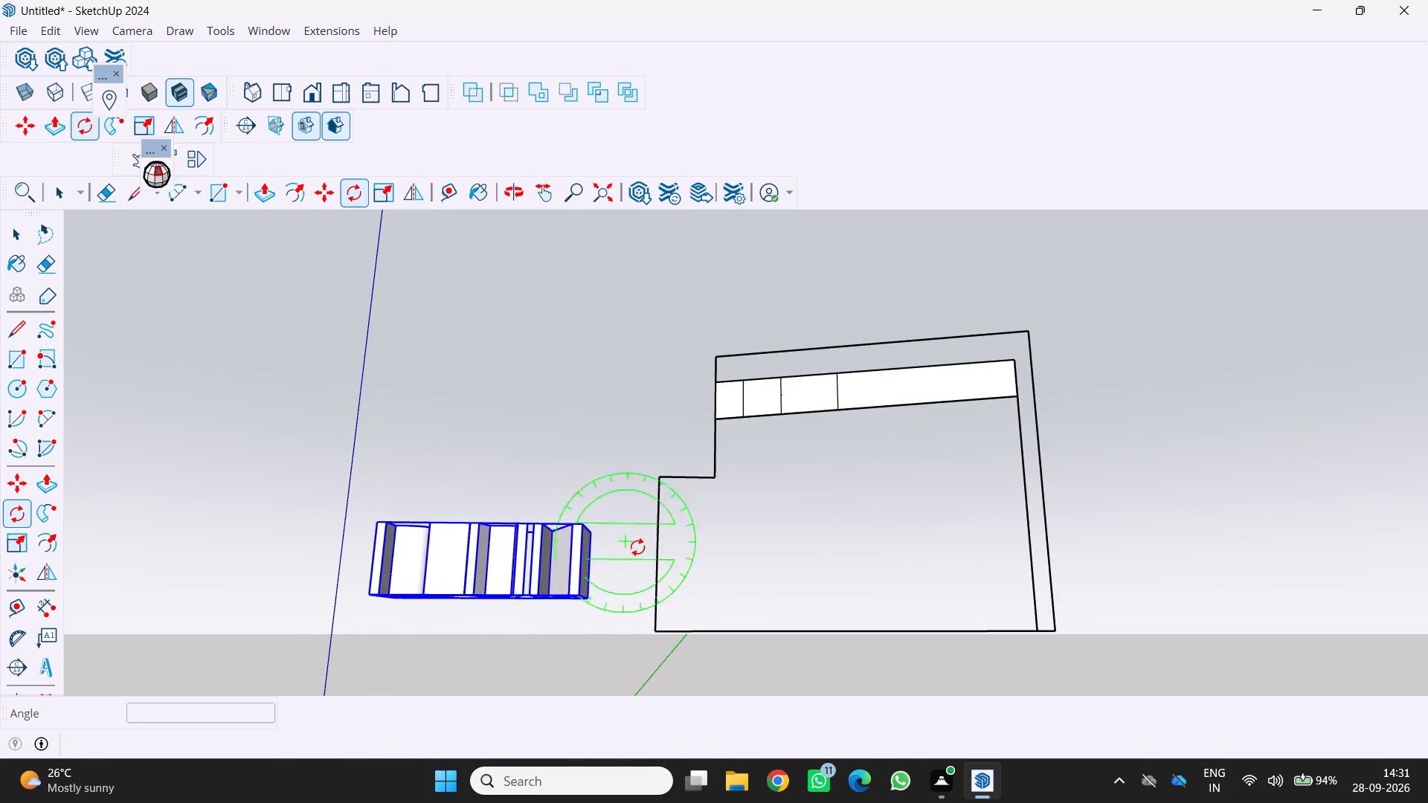
left_click(576, 604)
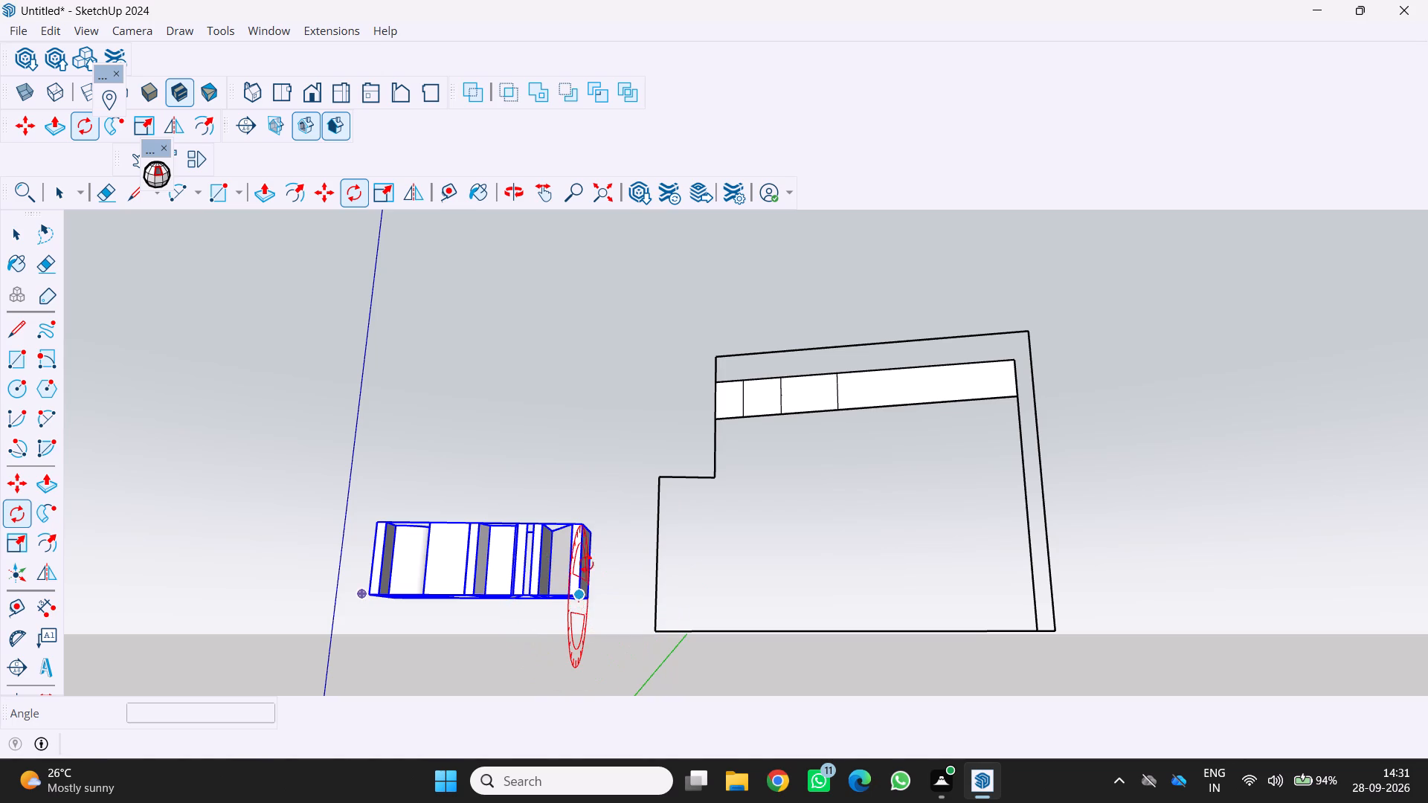
left_click(585, 525)
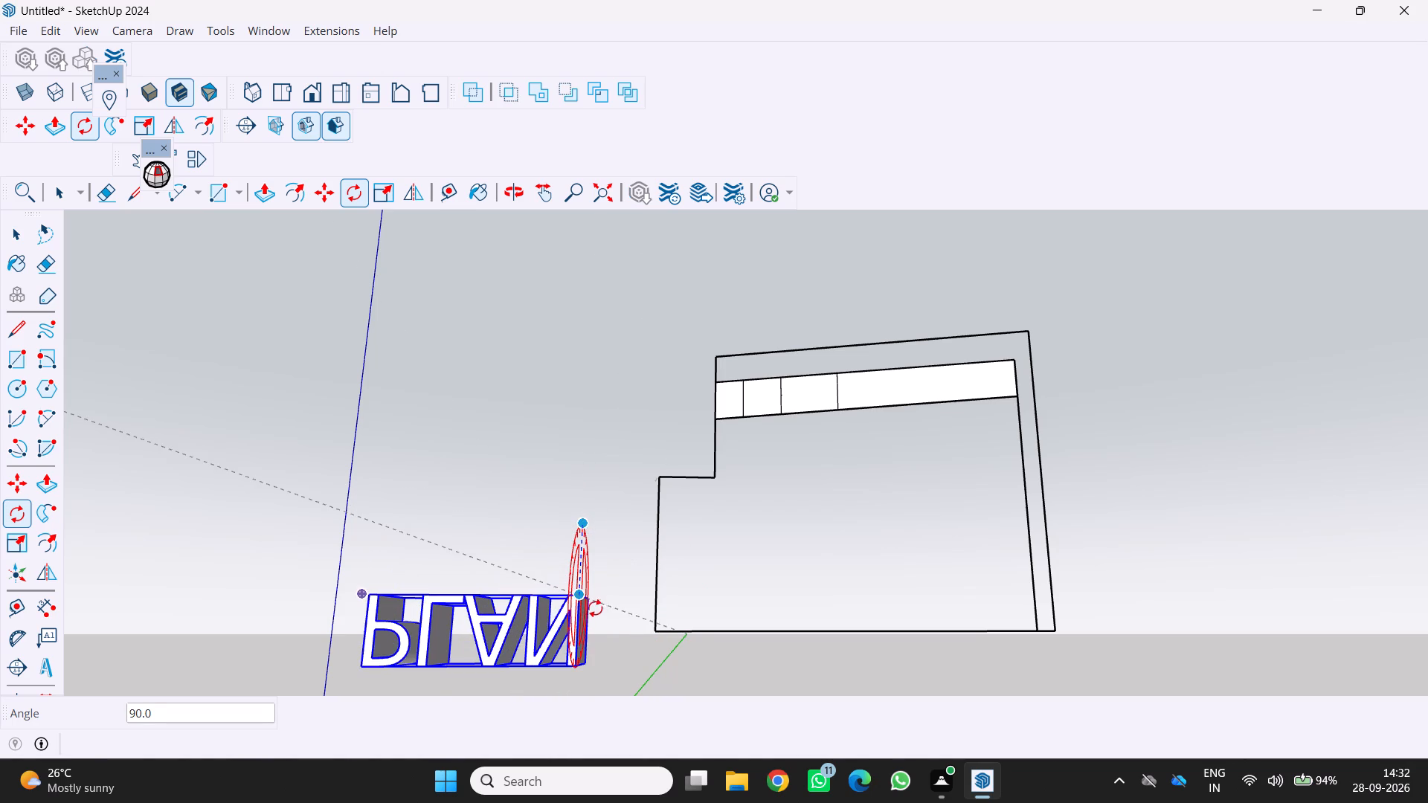
left_click(596, 612)
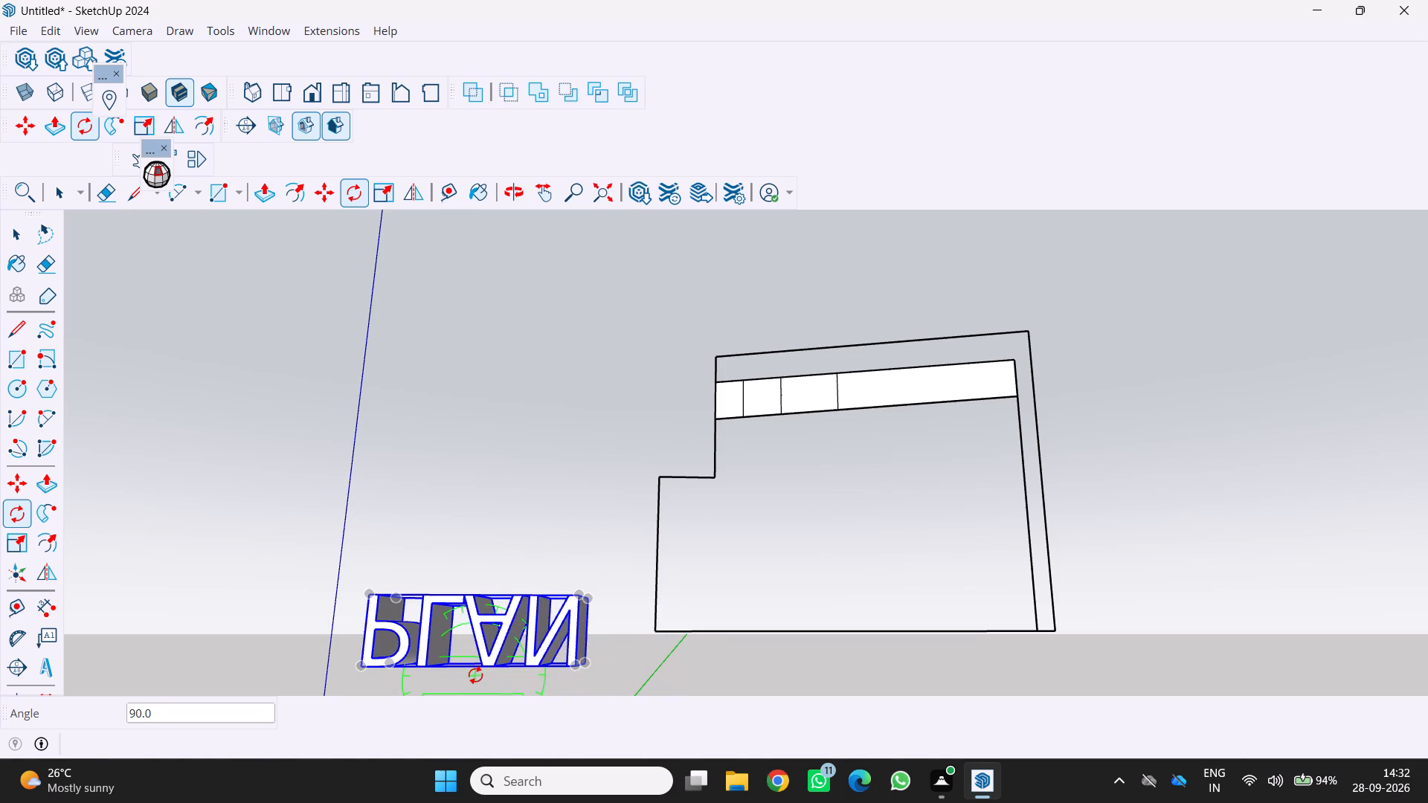
Examine the rotated PLAN text's orientation relative to the outline and the axes from several angles.
middle_click(475, 675)
scroll(475, 675, "down", 3)
middle_click_drag(491, 654, 543, 558)
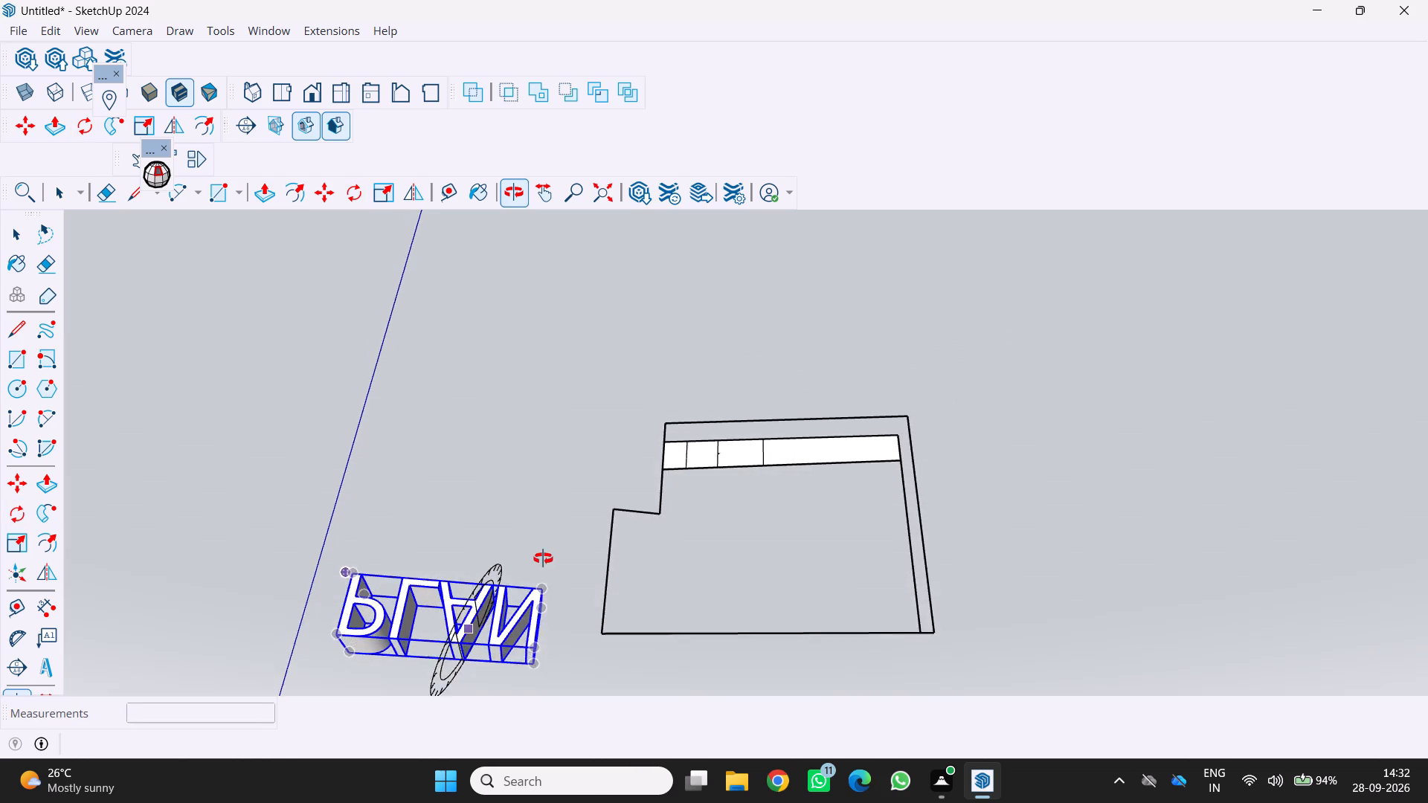
middle_click_drag(543, 558, 419, 701)
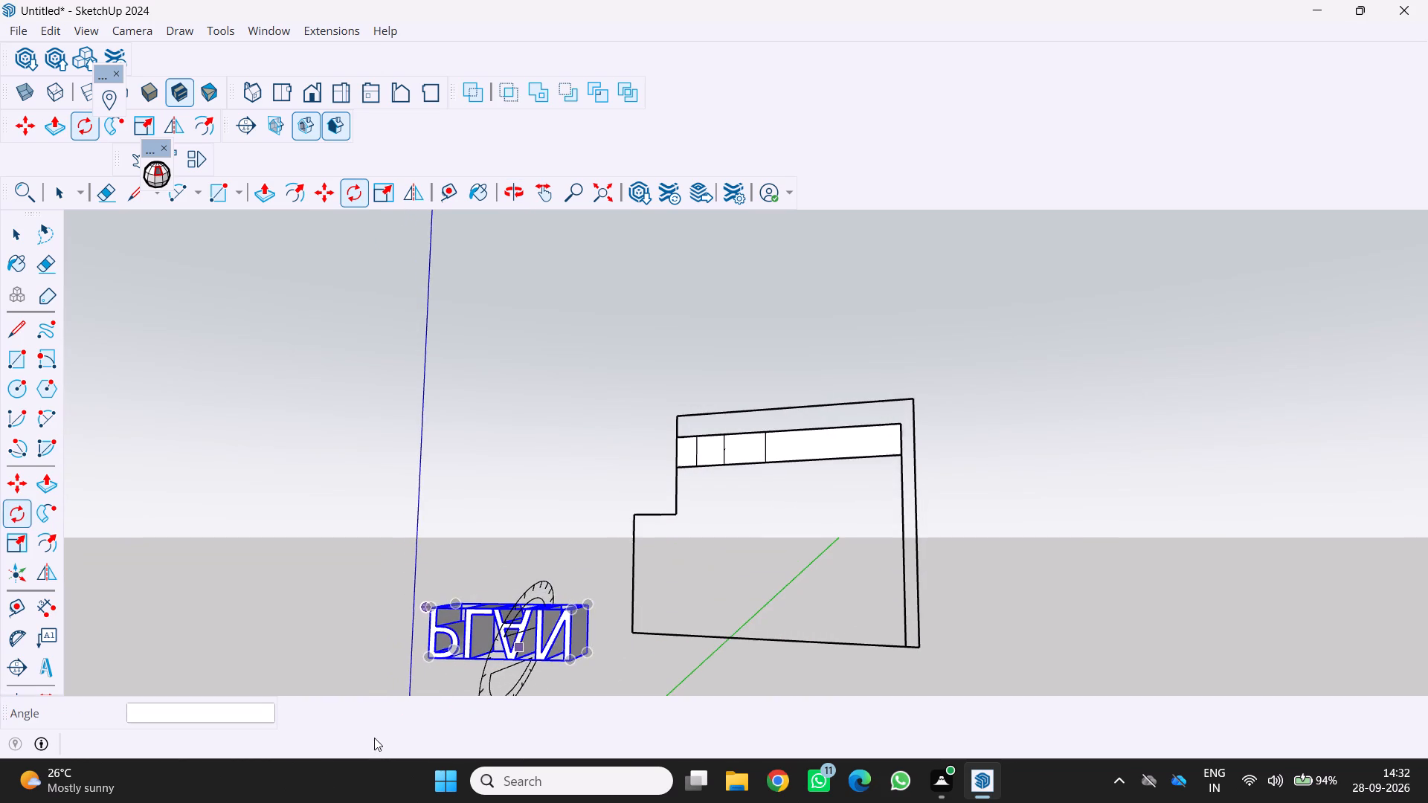
middle_click_drag(416, 668, 504, 663)
scroll(411, 668, "down", 3)
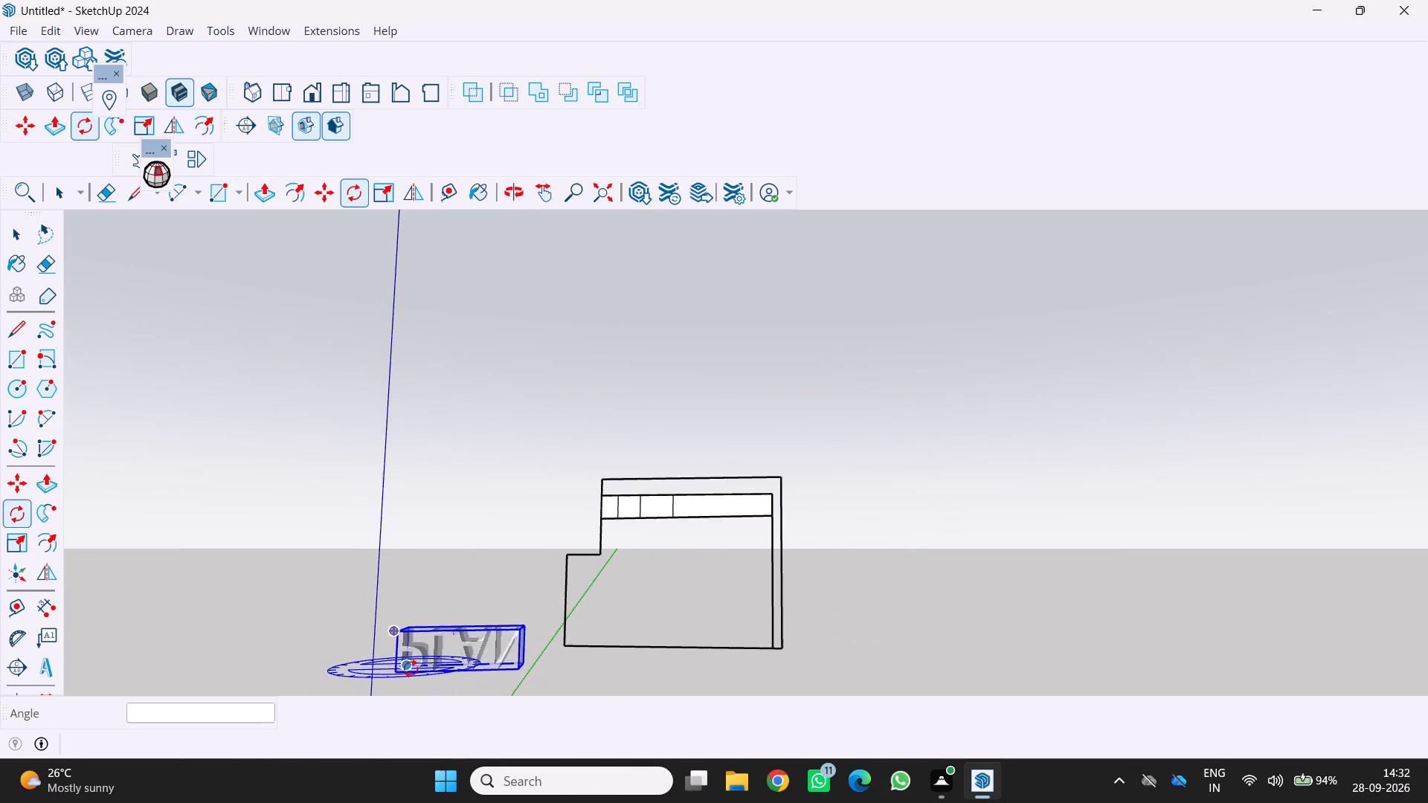
scroll(411, 668, "down", 4)
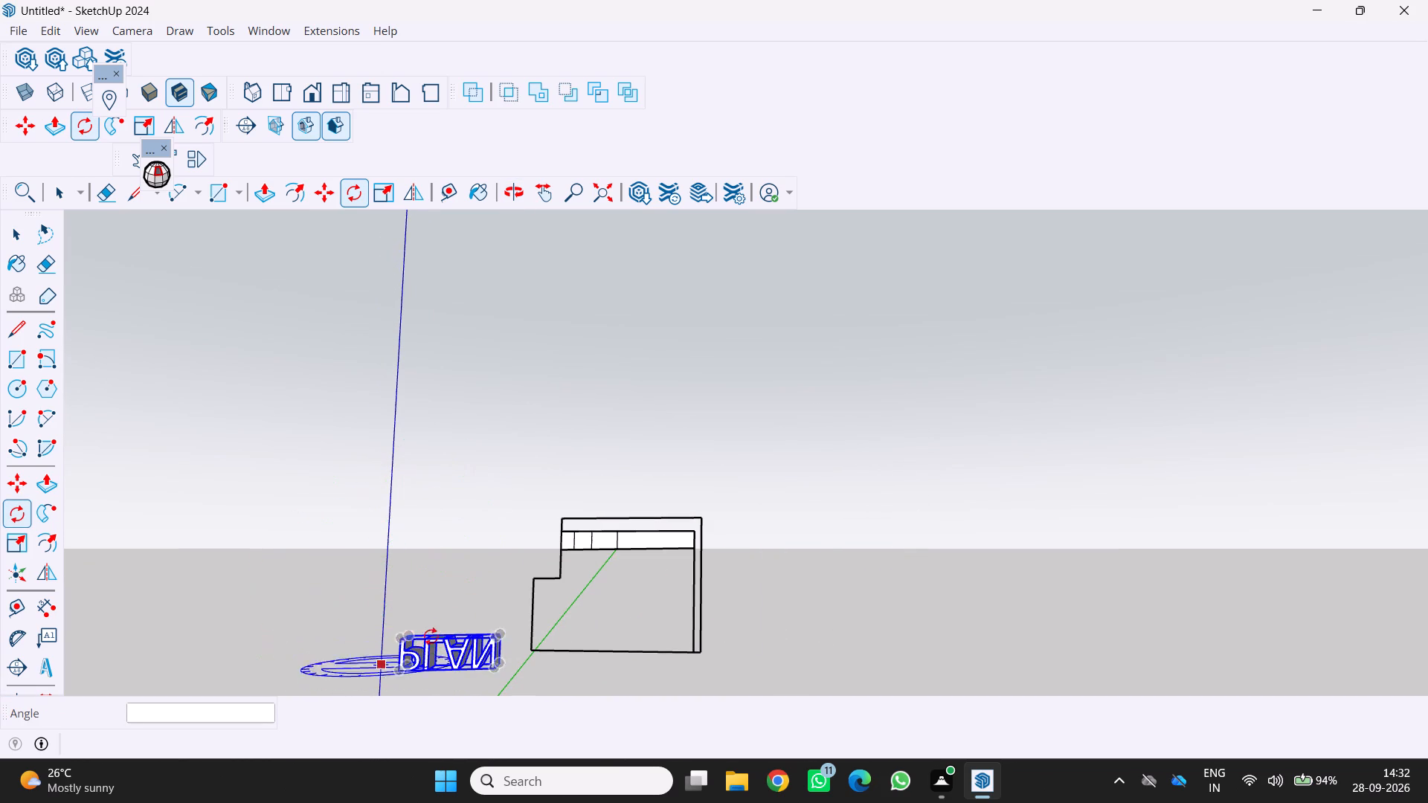
scroll(385, 593, "down", 15)
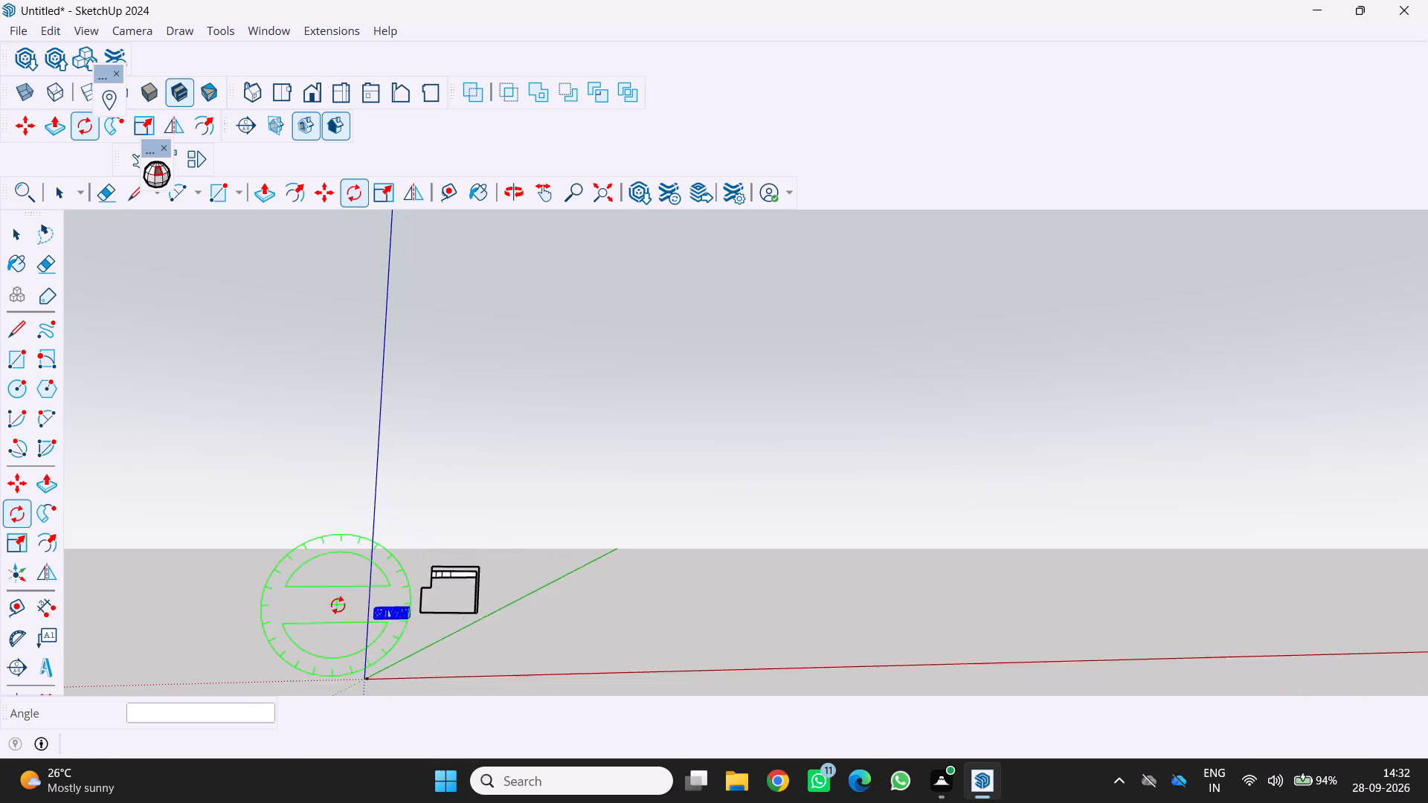
scroll(331, 619, "down", 1)
scroll(366, 657, "up", 2)
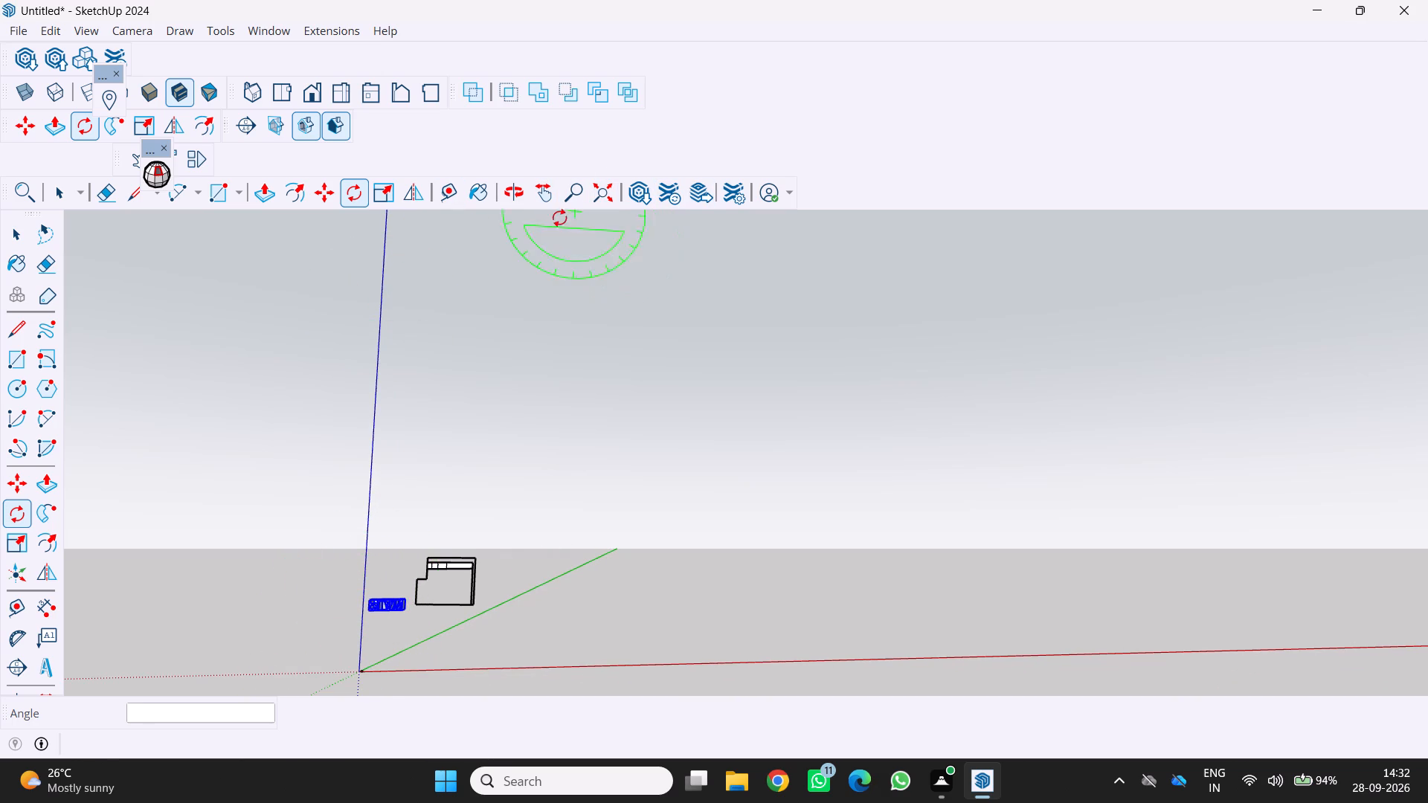
left_click(544, 197)
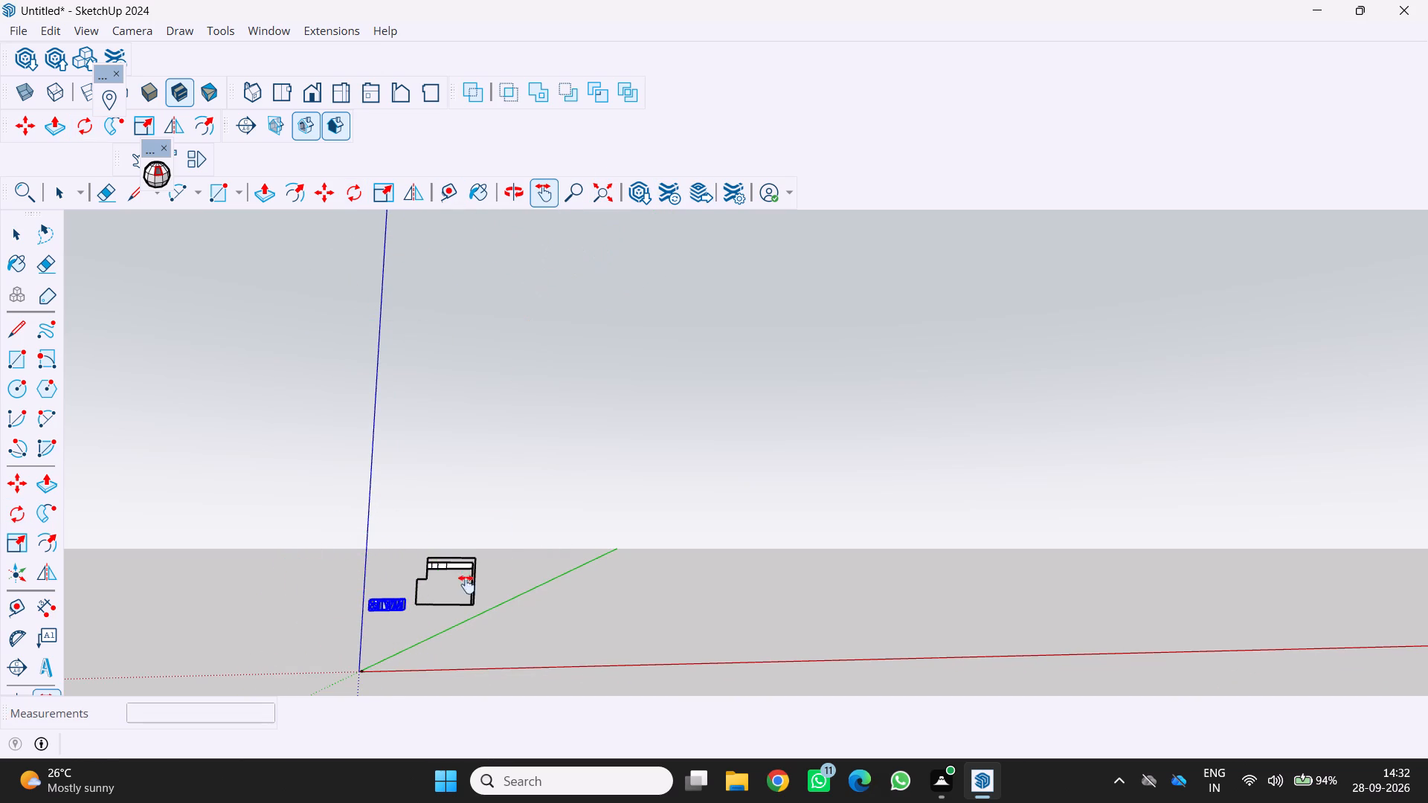
left_click_drag(371, 674, 379, 662)
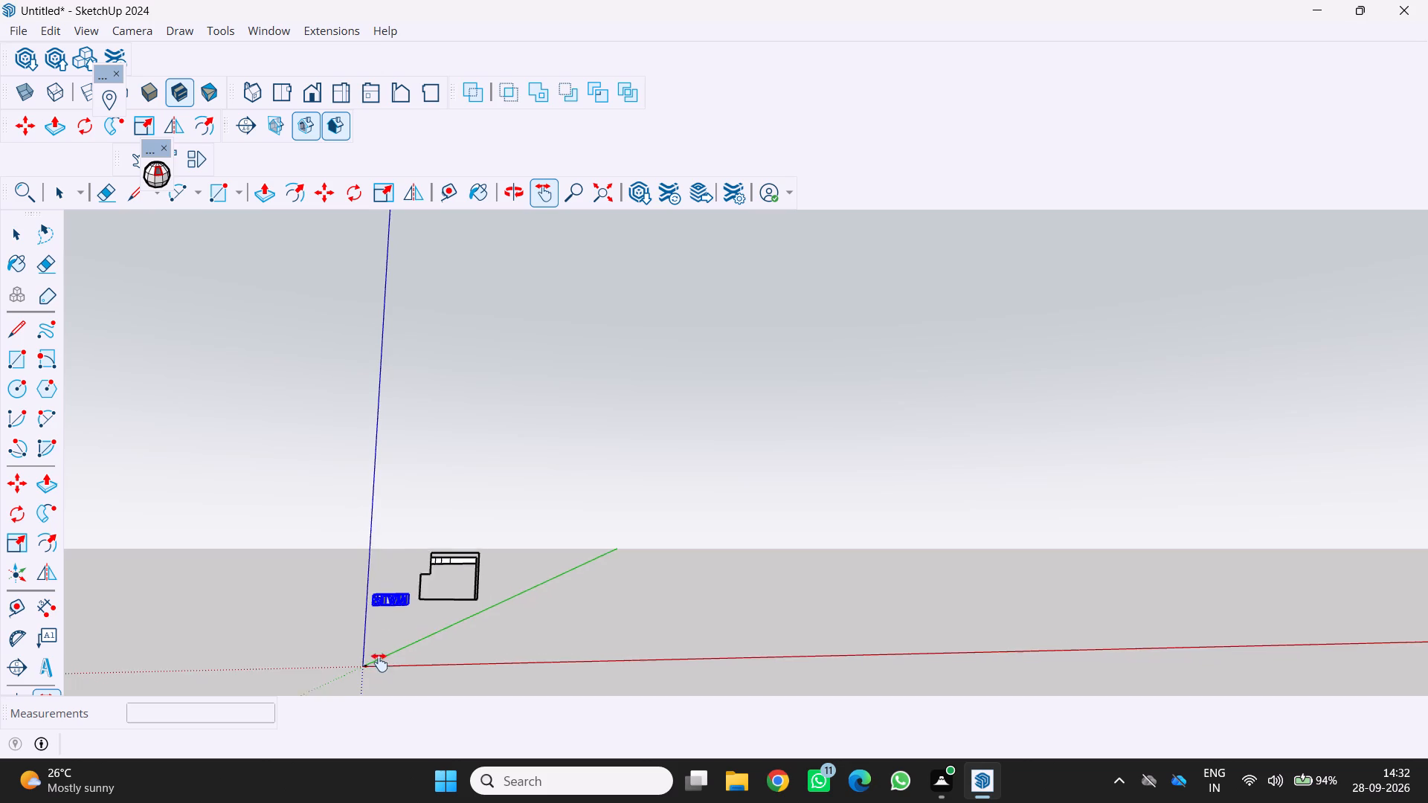
left_click_drag(379, 662, 492, 501)
middle_click_drag(531, 453, 485, 472)
scroll(487, 480, "up", 1)
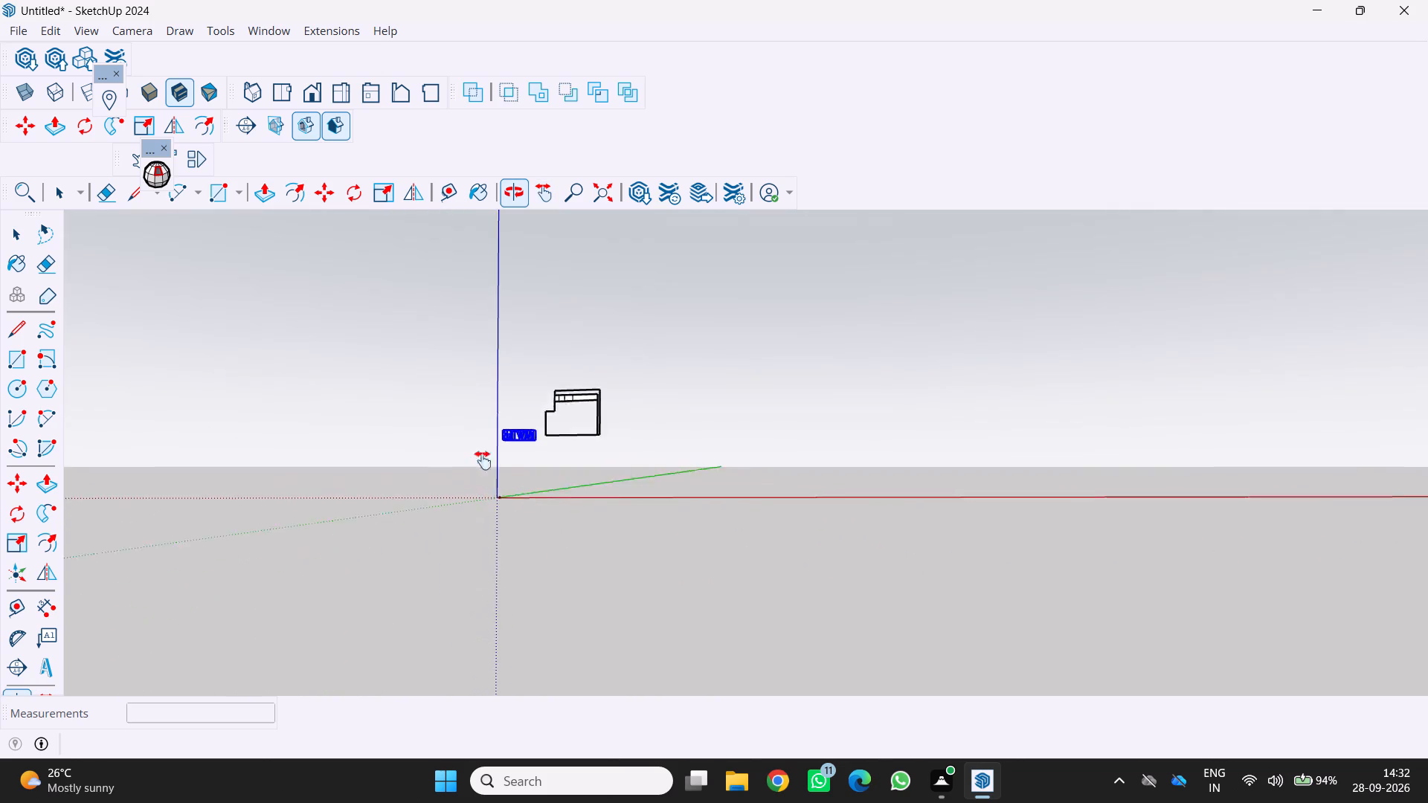
scroll(483, 460, "up", 3)
middle_click_drag(478, 441, 583, 538)
middle_click(583, 536)
scroll(540, 474, "up", 7)
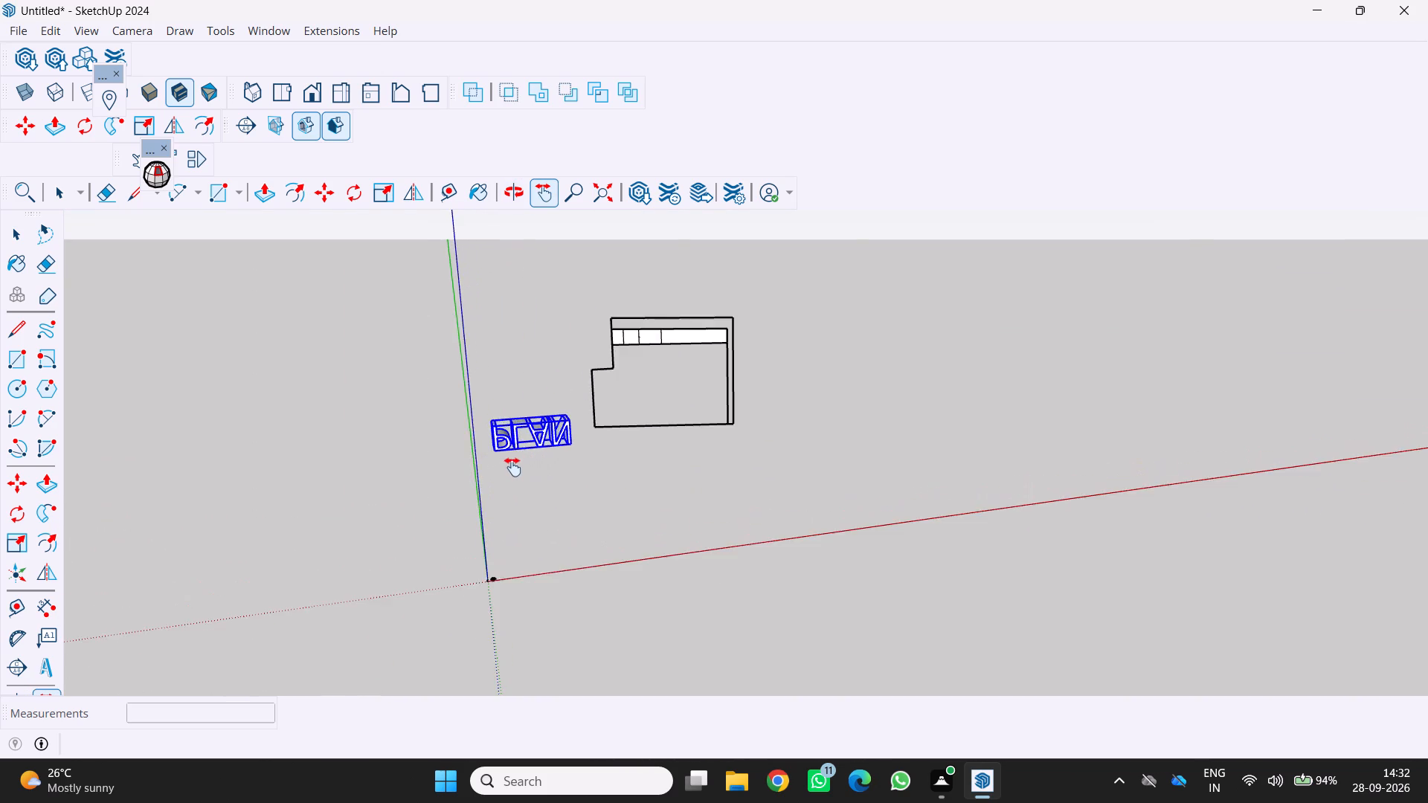
scroll(512, 467, "up", 11)
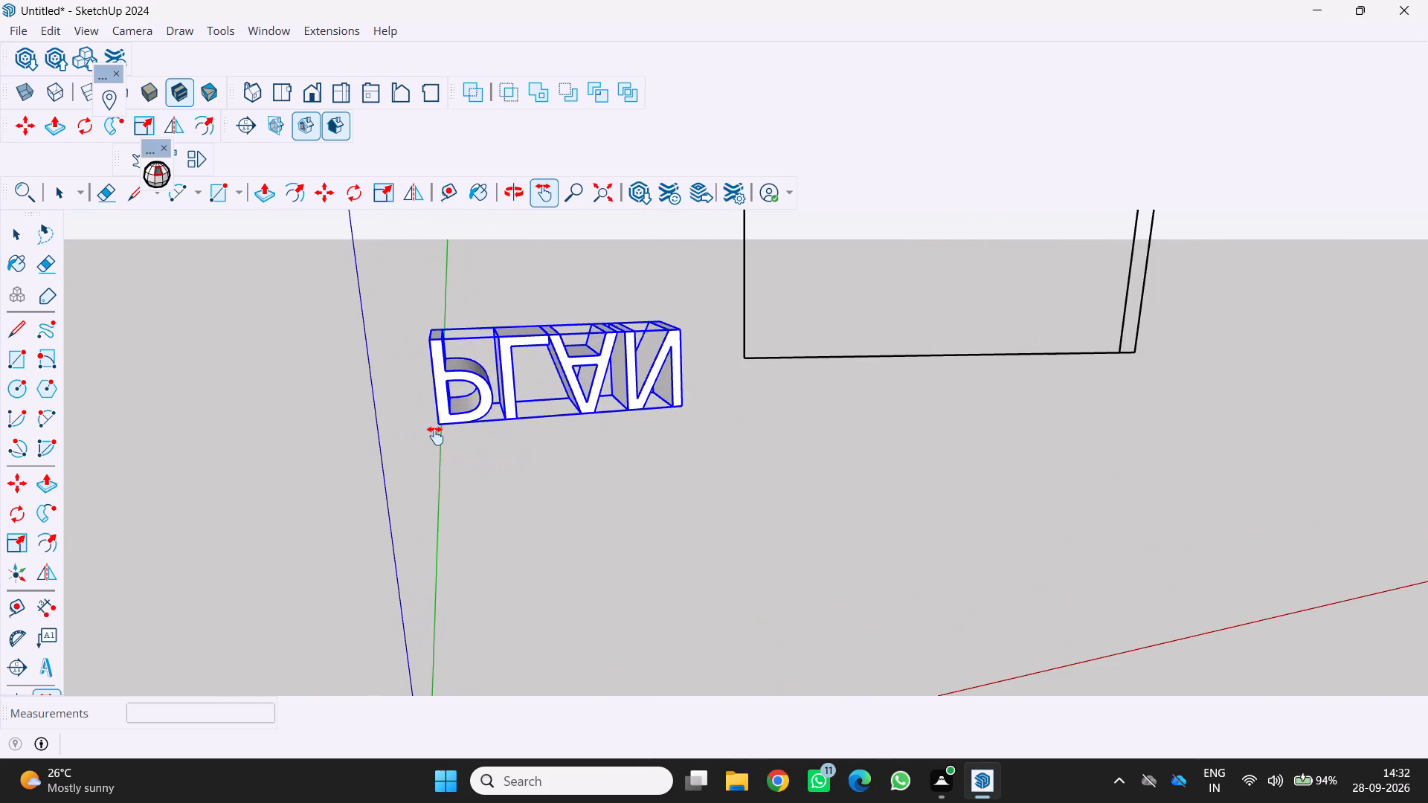
Flip the PLAN text across its red mirror plane, and also across its green and blue planes.
left_click(39, 574)
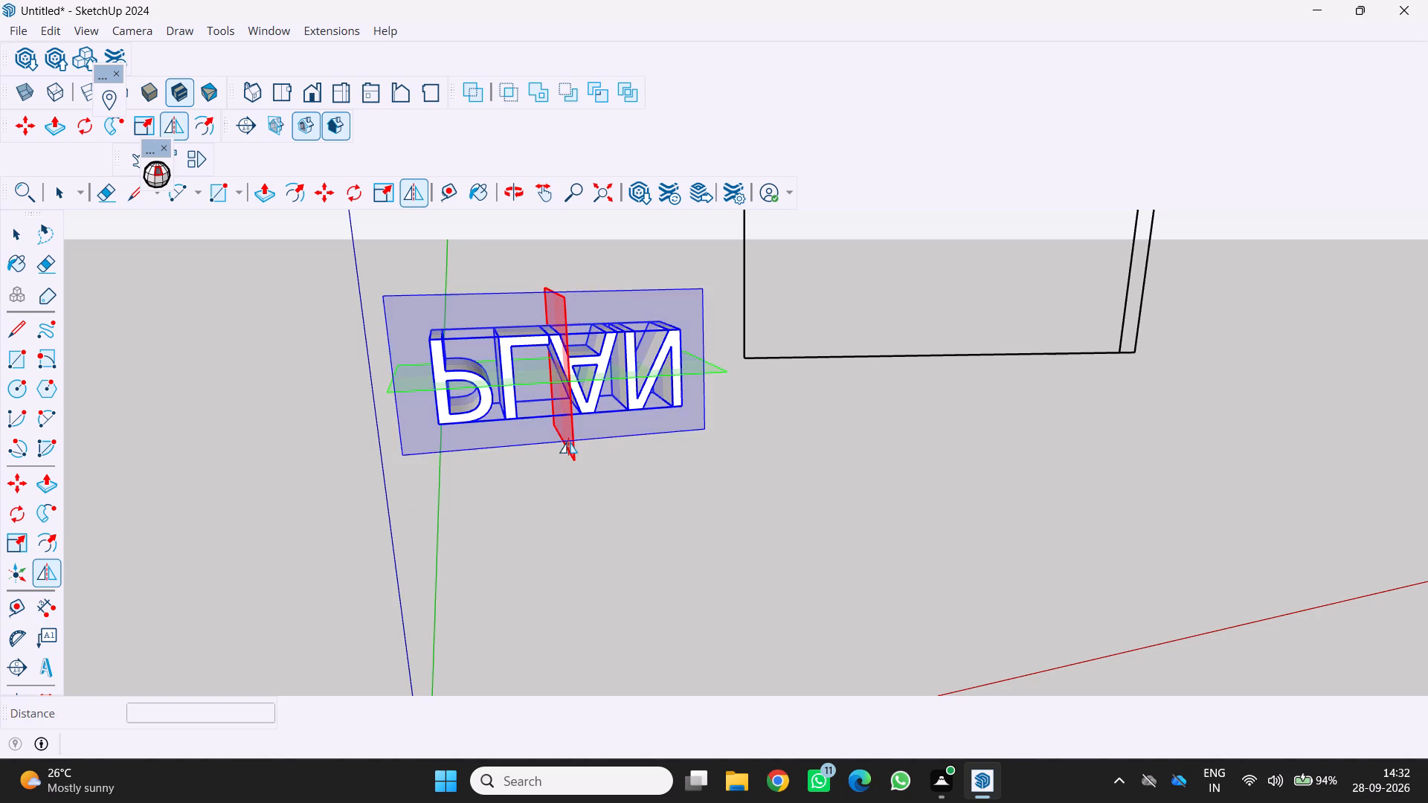
left_click_drag(568, 442, 581, 441)
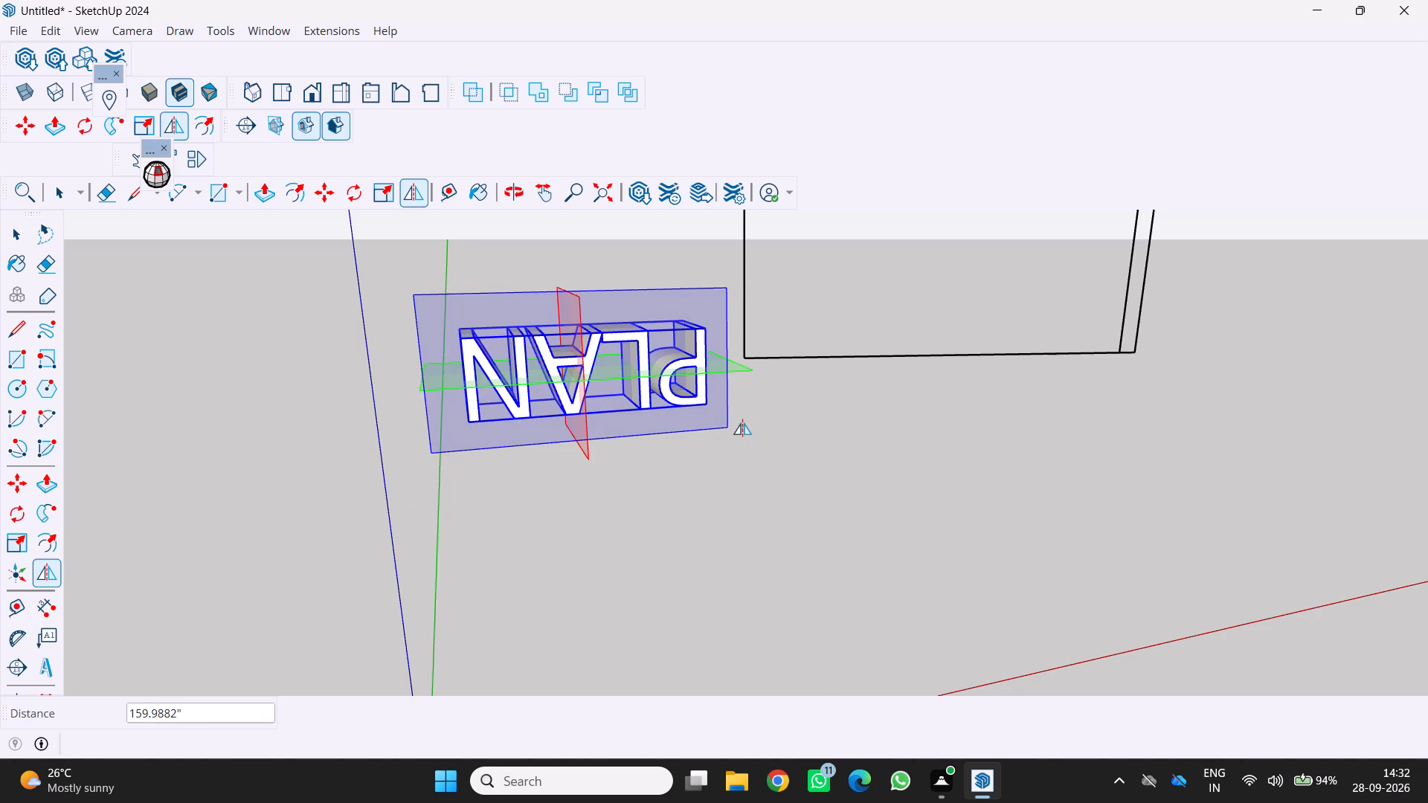
left_click(721, 428)
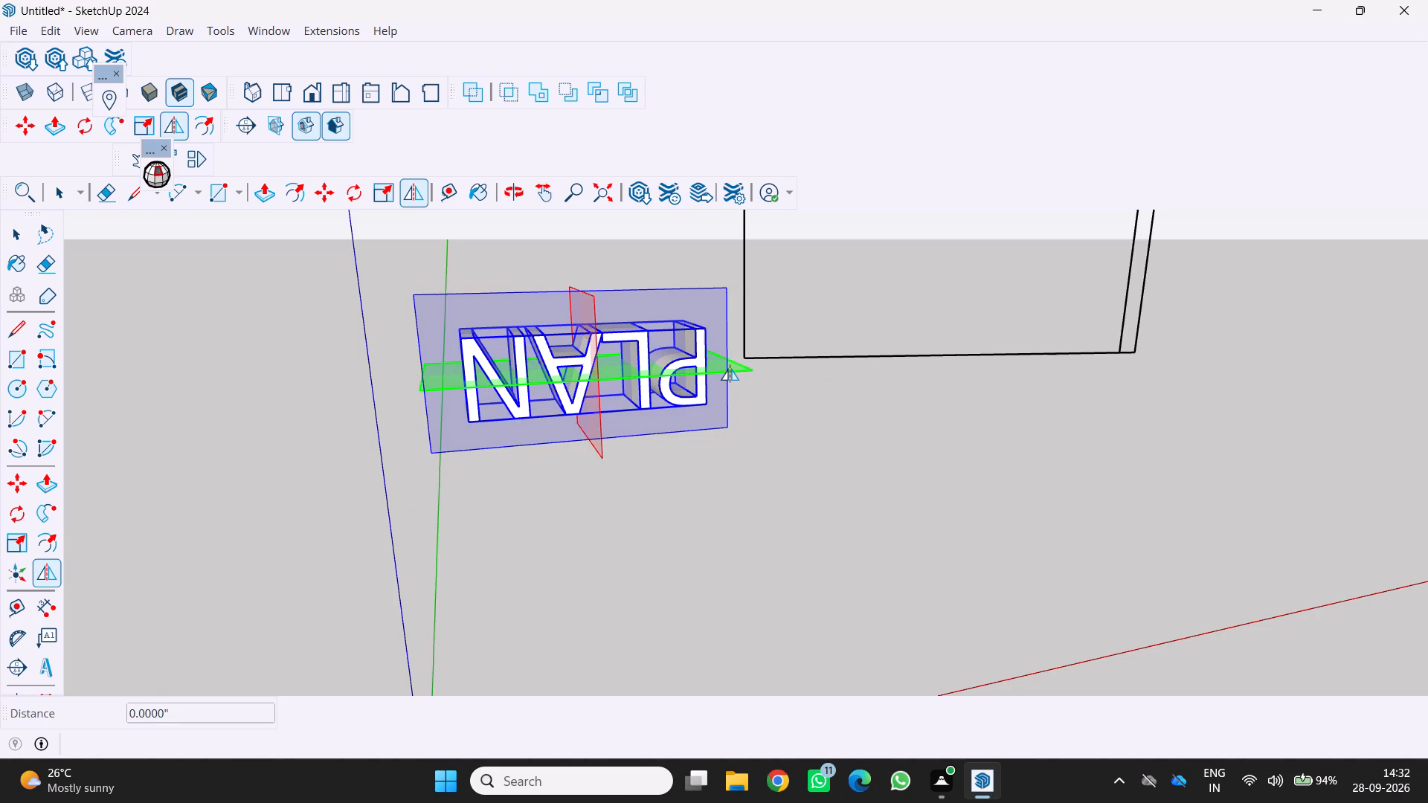
left_click(730, 369)
left_click(690, 294)
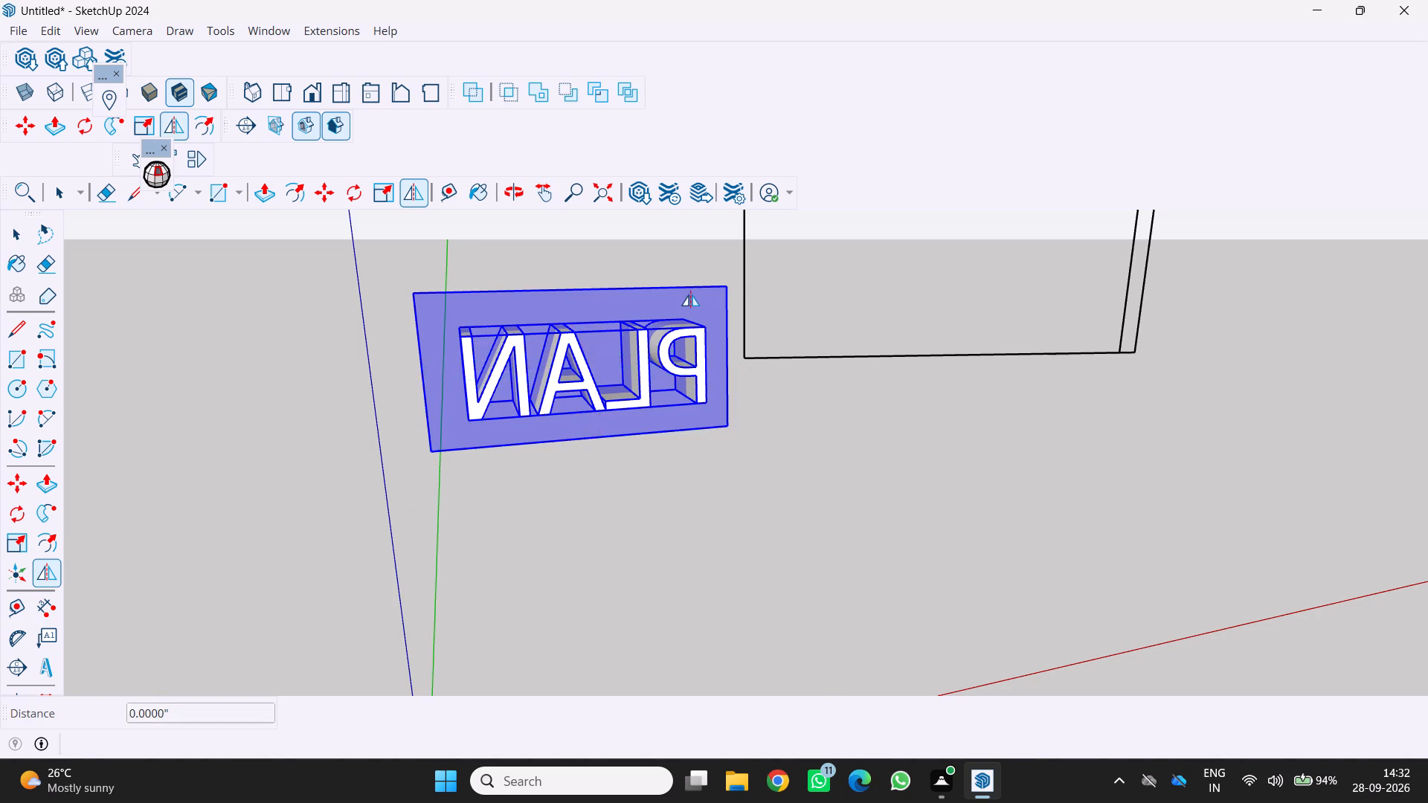
Examine the flipped PLAN text's reading direction from other angles and leave the Flip tool.
scroll(672, 486, "down", 3)
middle_click_drag(666, 476, 538, 502)
scroll(540, 502, "up", 1)
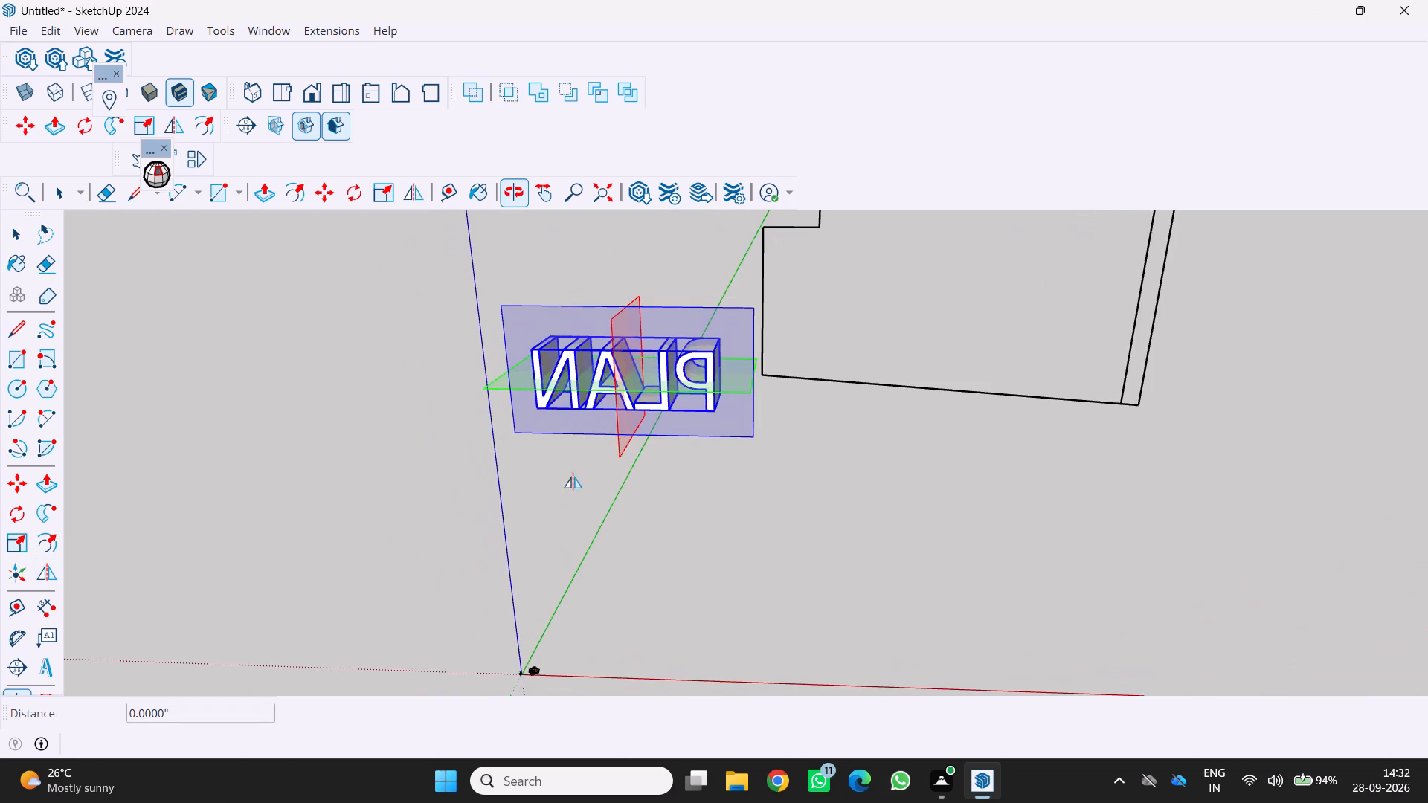
scroll(596, 465, "down", 3)
middle_click_drag(646, 444, 559, 442)
middle_click_drag(559, 442, 628, 446)
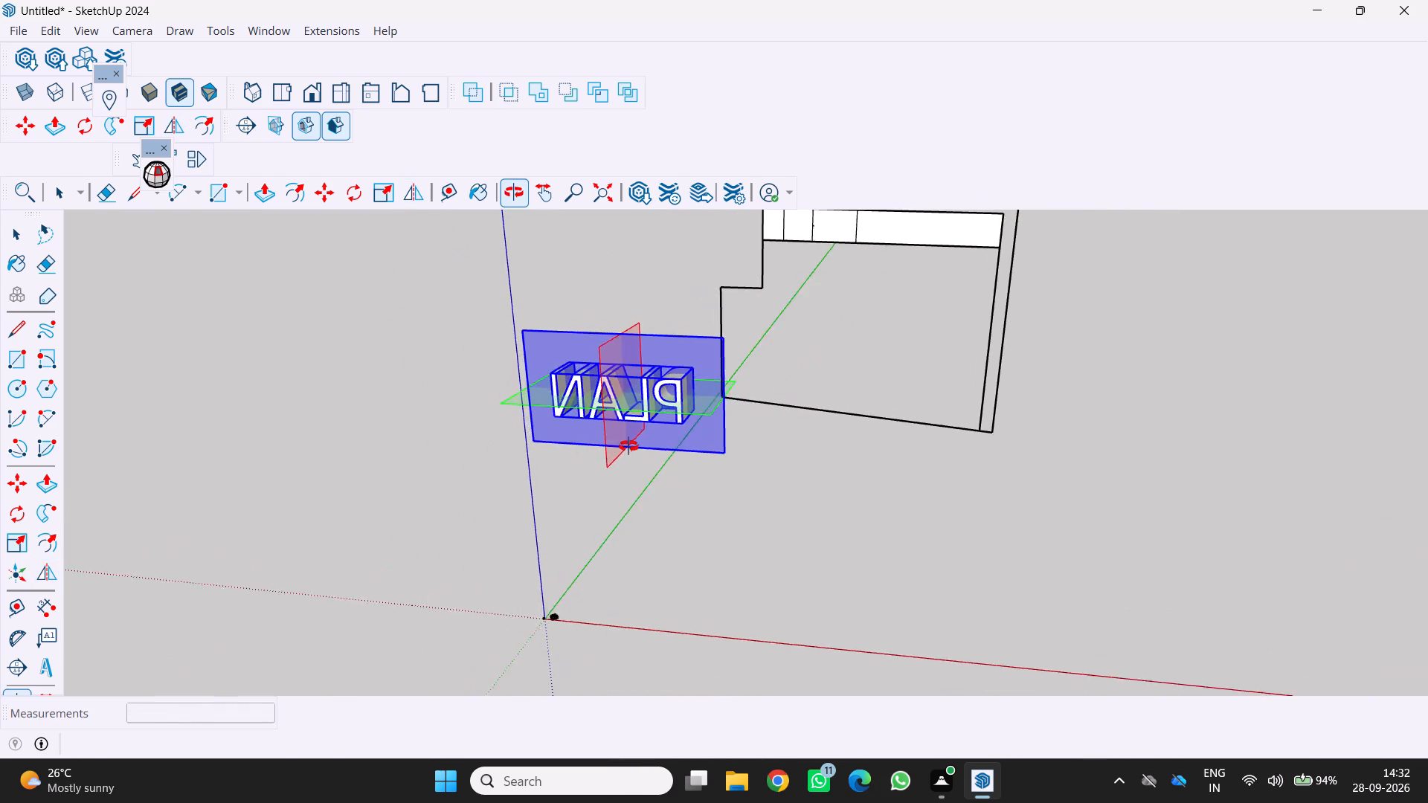
middle_click_drag(628, 446, 636, 448)
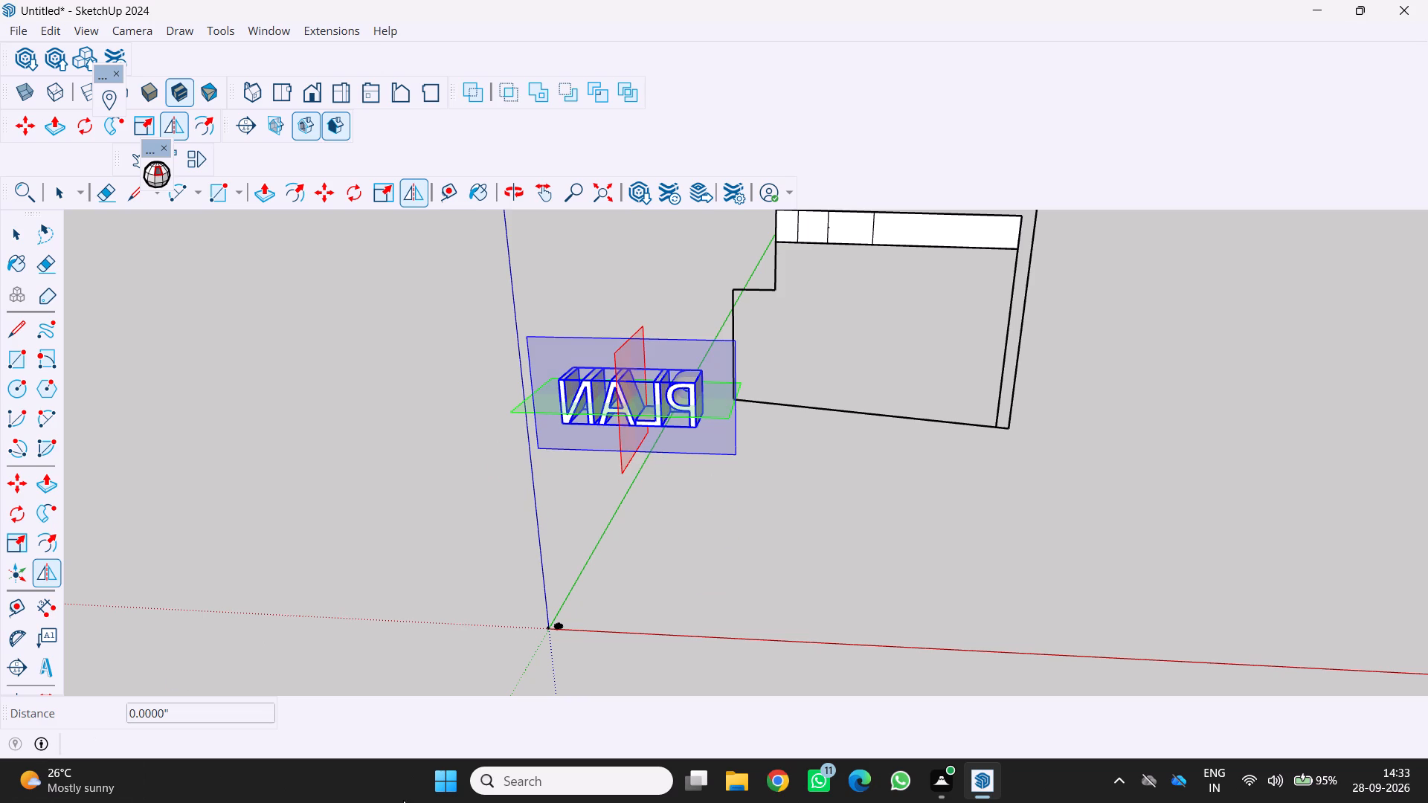
key("space")
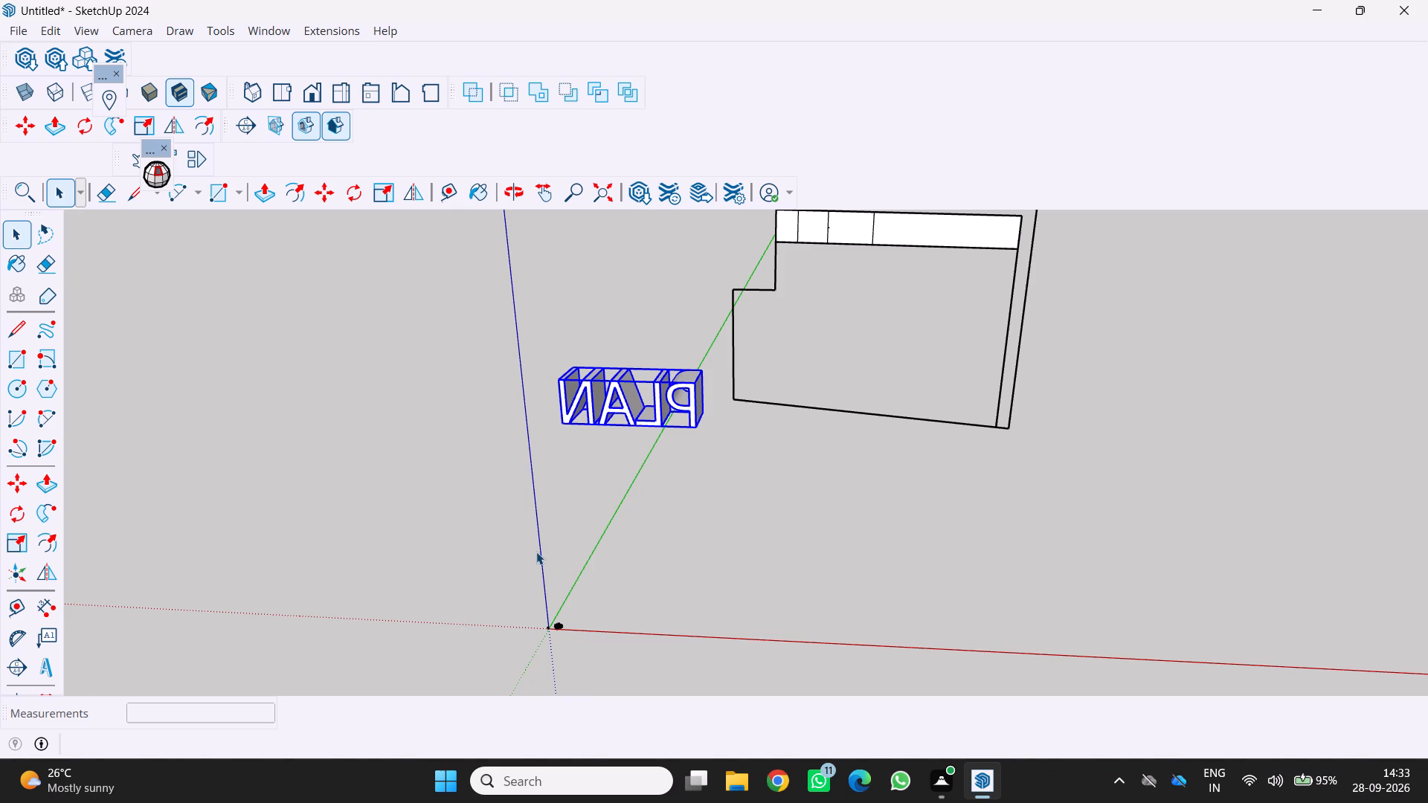
Rotate the PLAN text 180 degrees about the green axis, pivoting on its lower front corner at the P end.
scroll(663, 282, "up", 1)
scroll(657, 362, "up", 7)
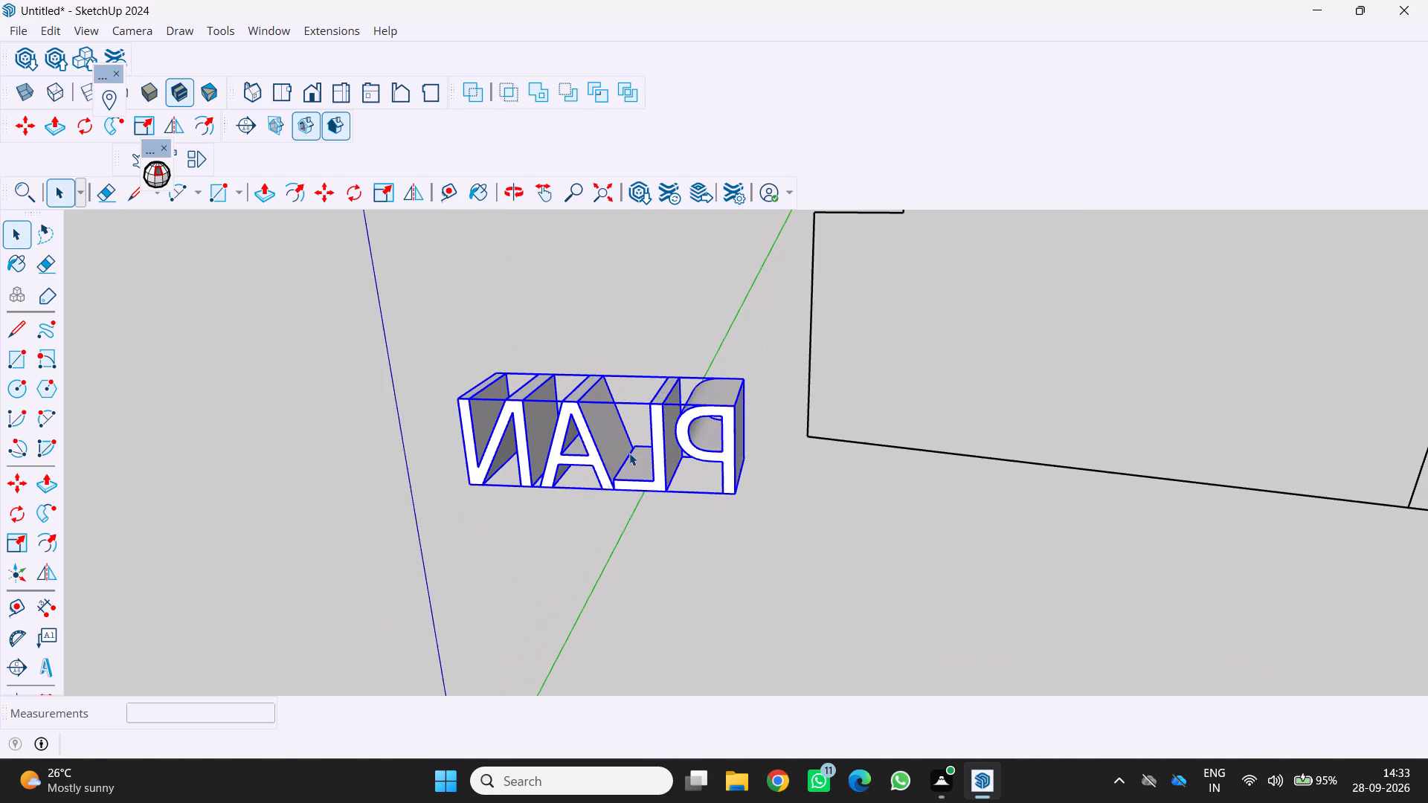
scroll(629, 453, "up", 2)
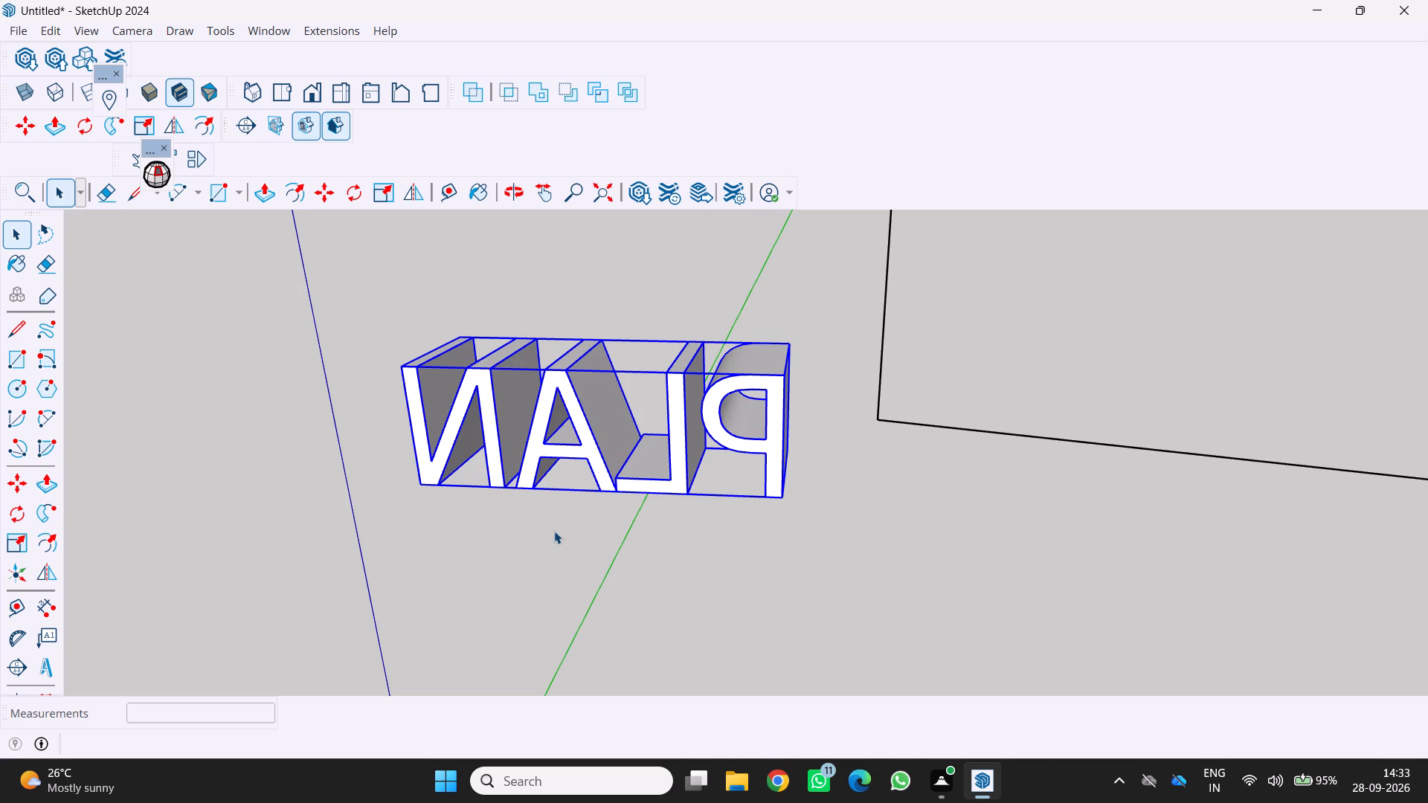
scroll(554, 531, "down", 13)
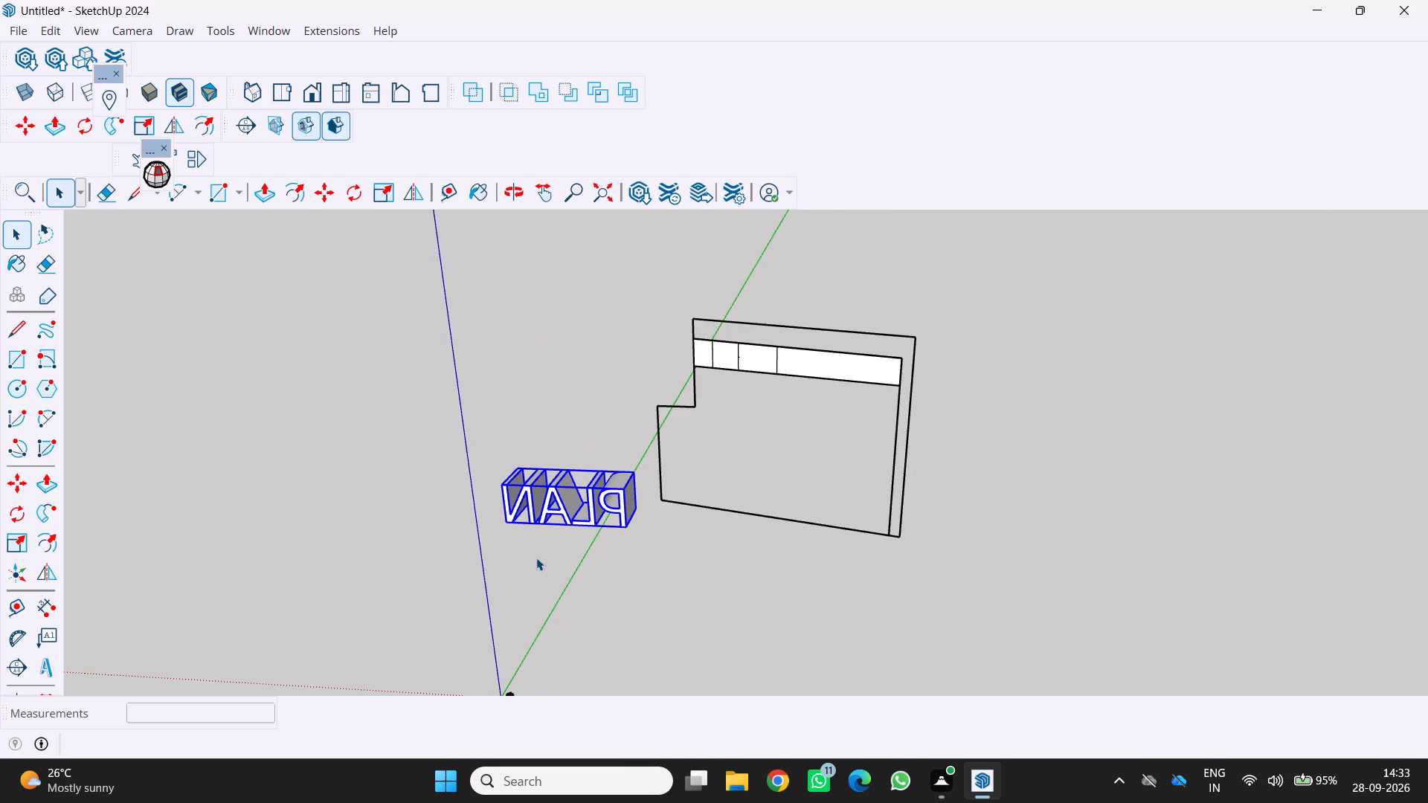
scroll(558, 508, "up", 4)
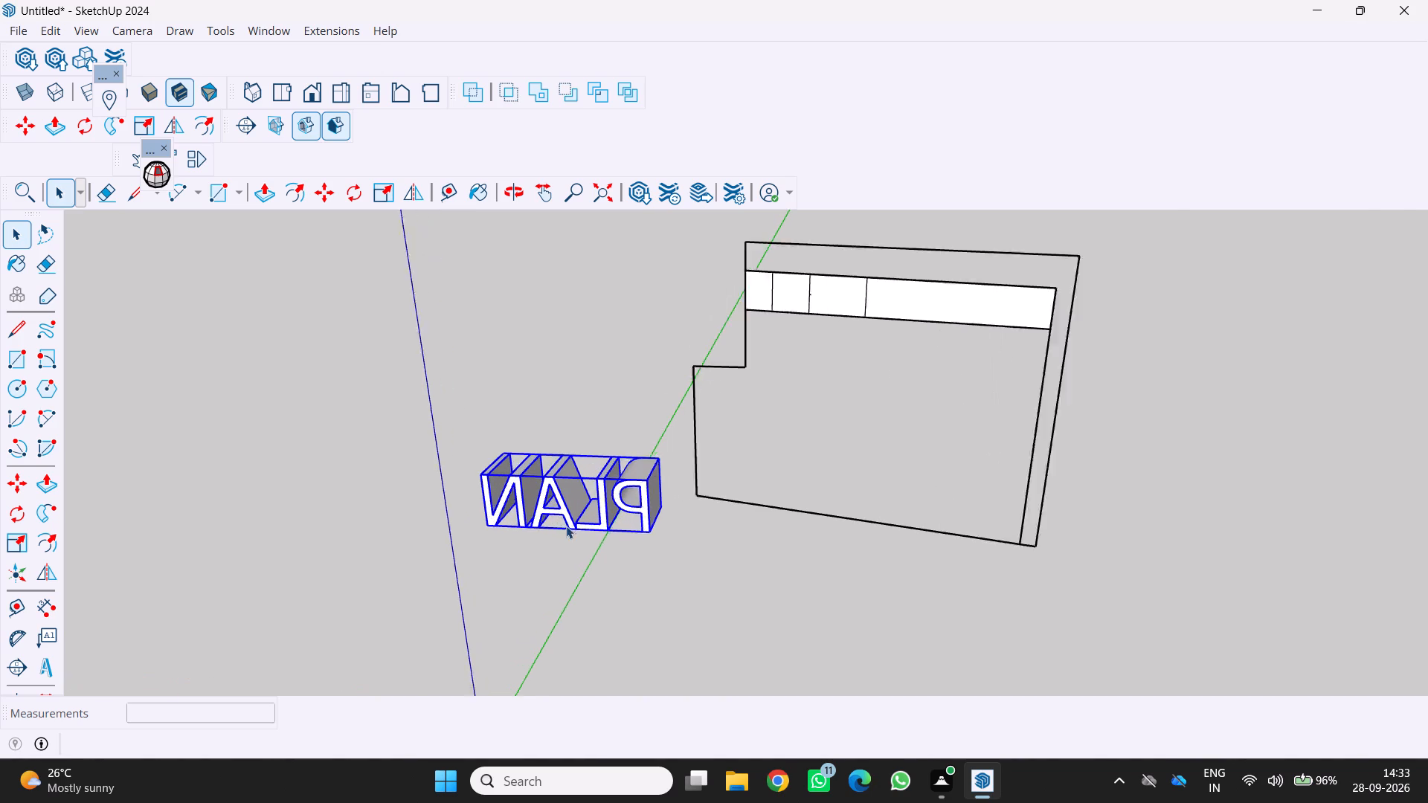
scroll(566, 526, "up", 3)
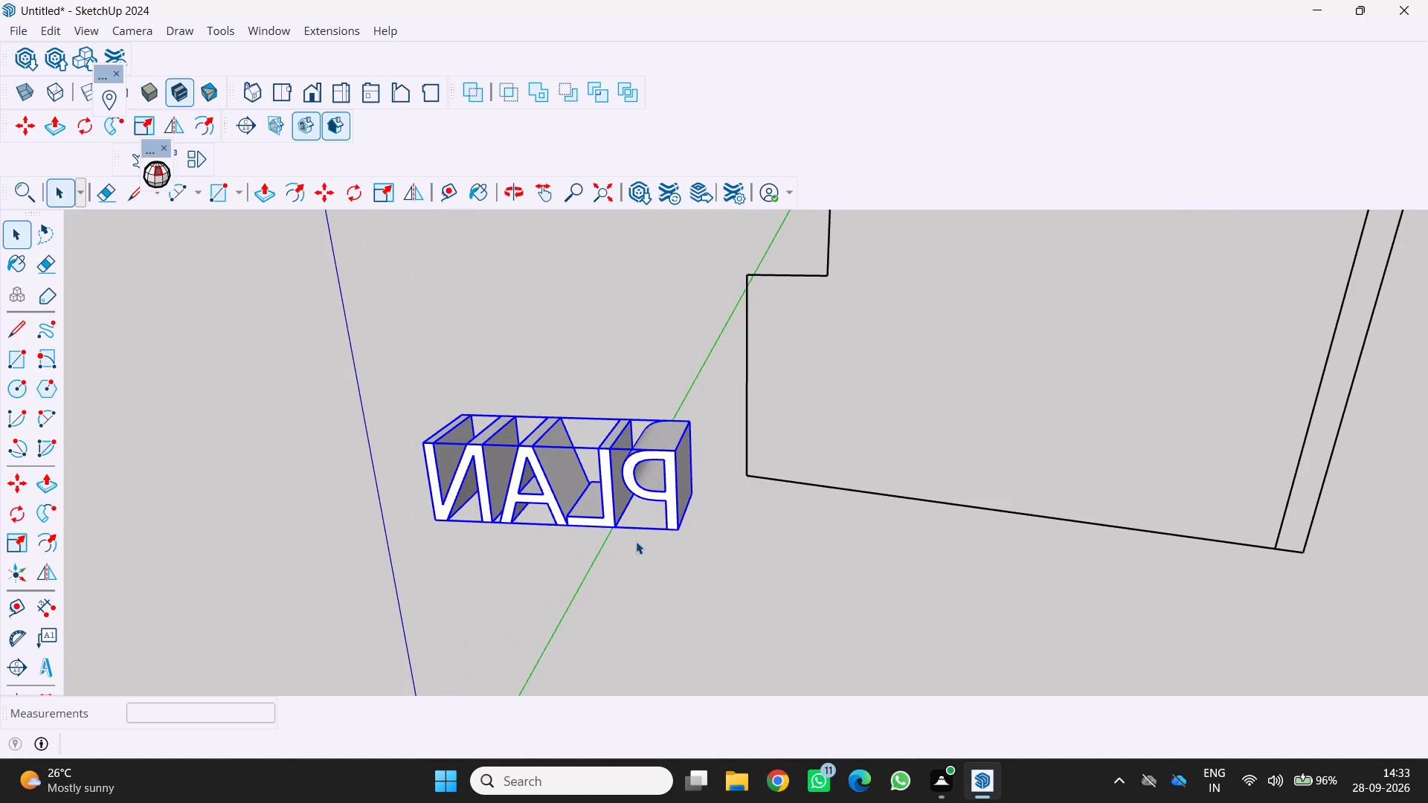
key("q")
left_click(676, 531)
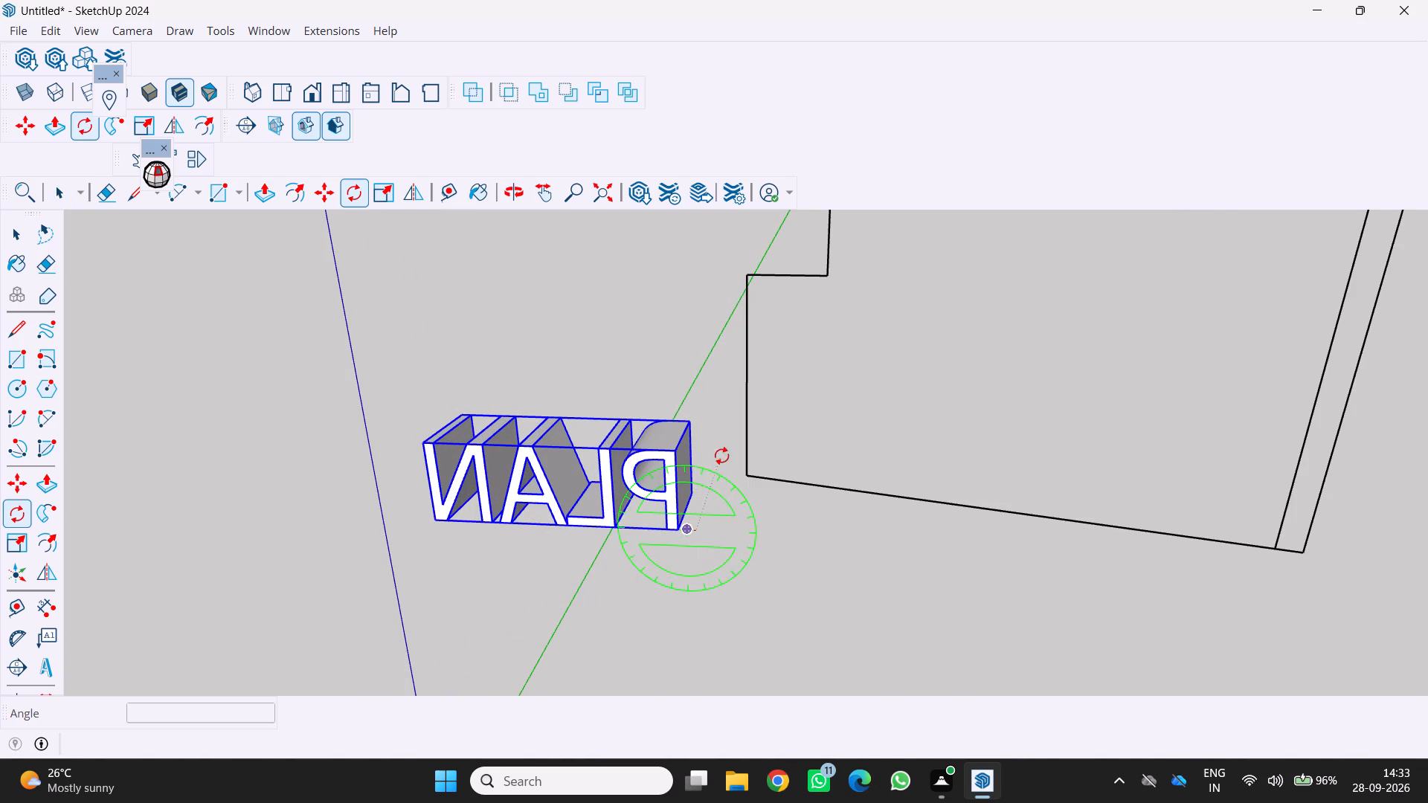
left_click(697, 498)
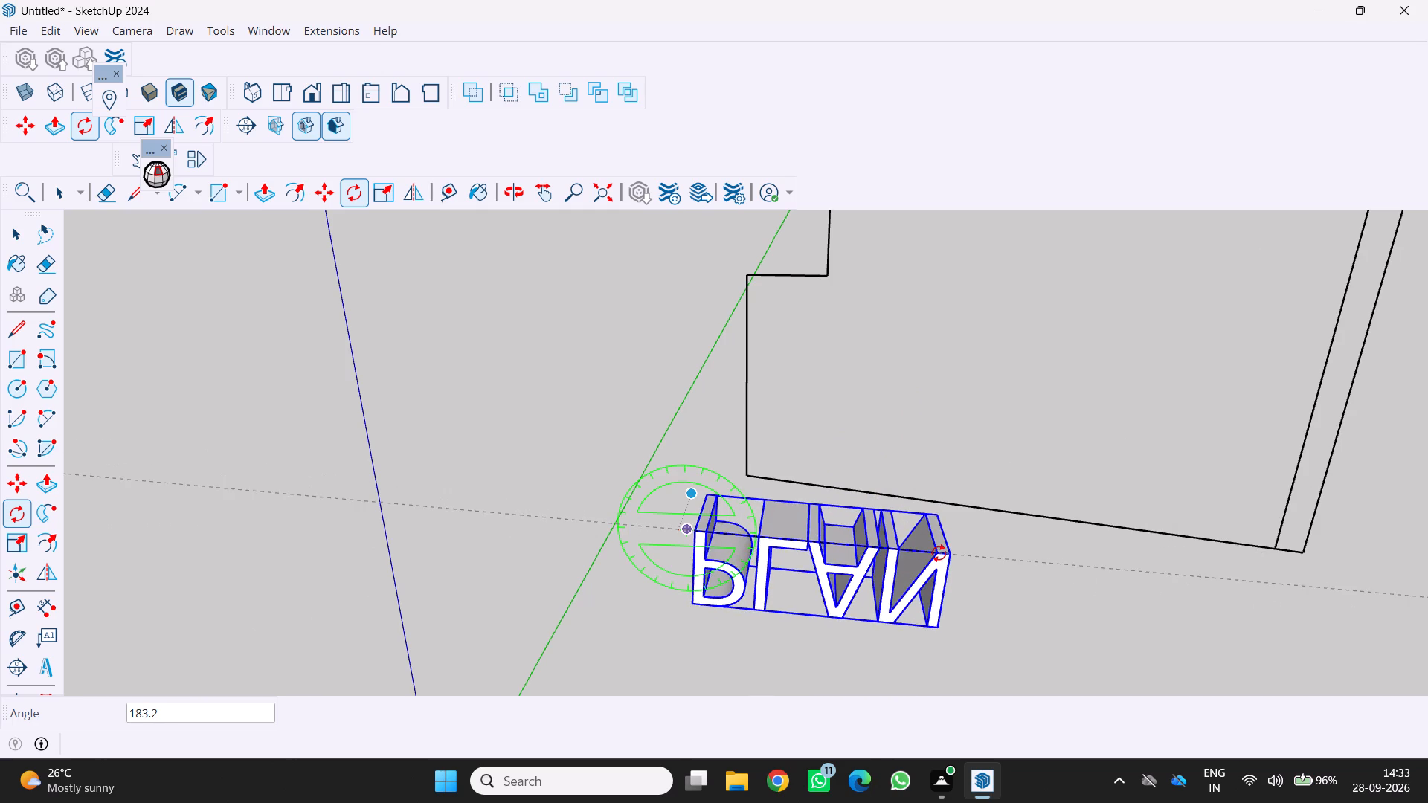
left_click(937, 538)
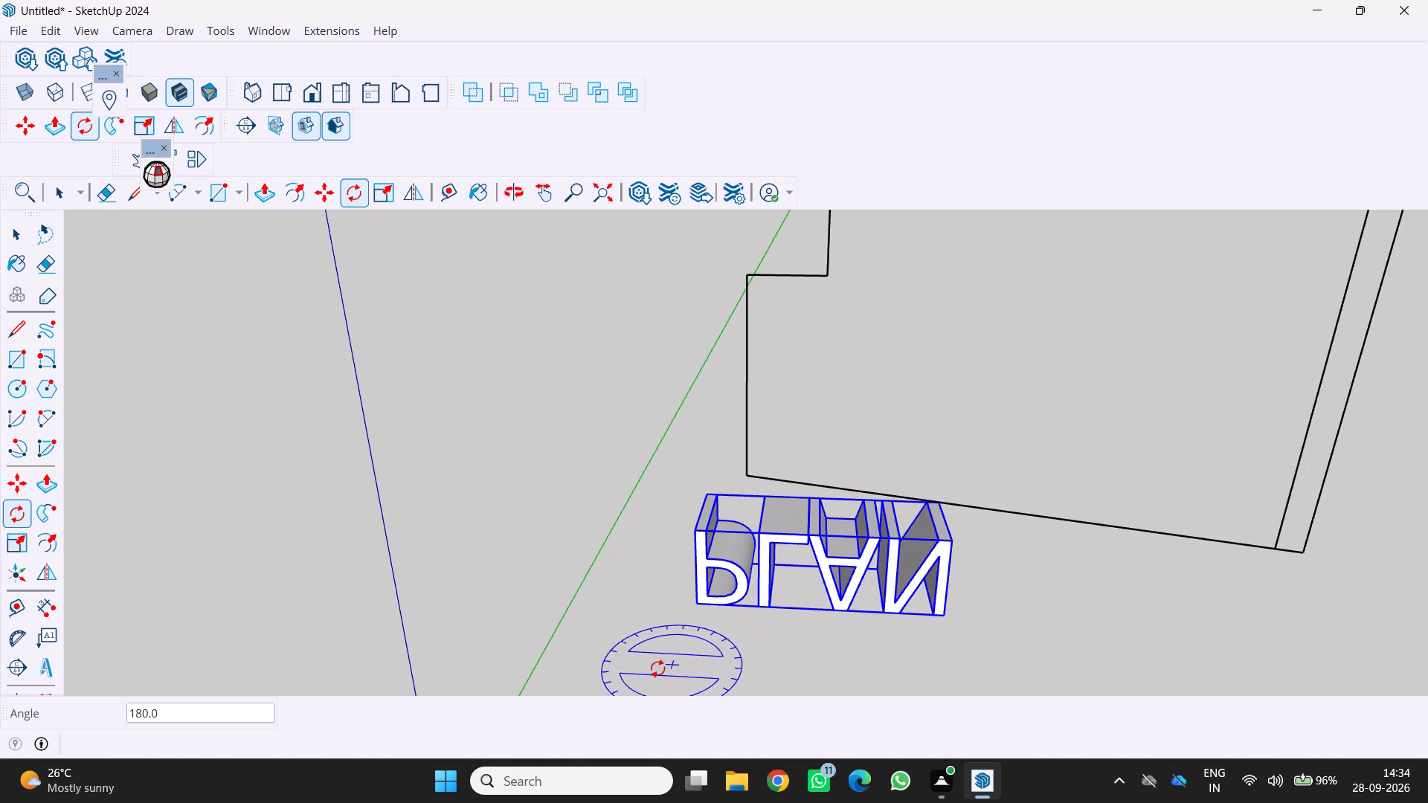
Rotate the PLAN text 135 degrees, pivoting on its lower front corner at the P end.
left_click_drag(689, 604, 680, 579)
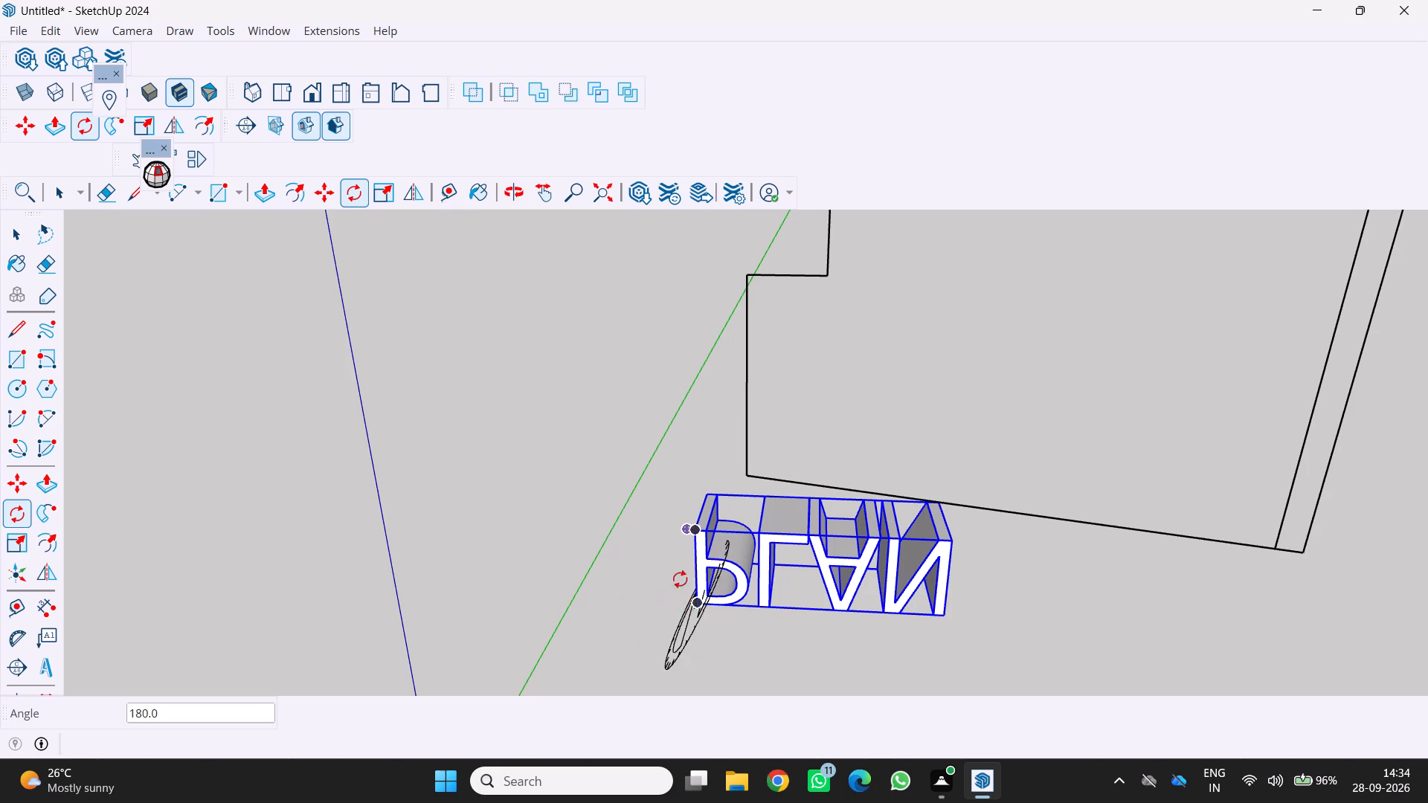
left_click_drag(680, 579, 683, 582)
scroll(641, 534, "up", 2)
middle_click_drag(641, 534, 703, 571)
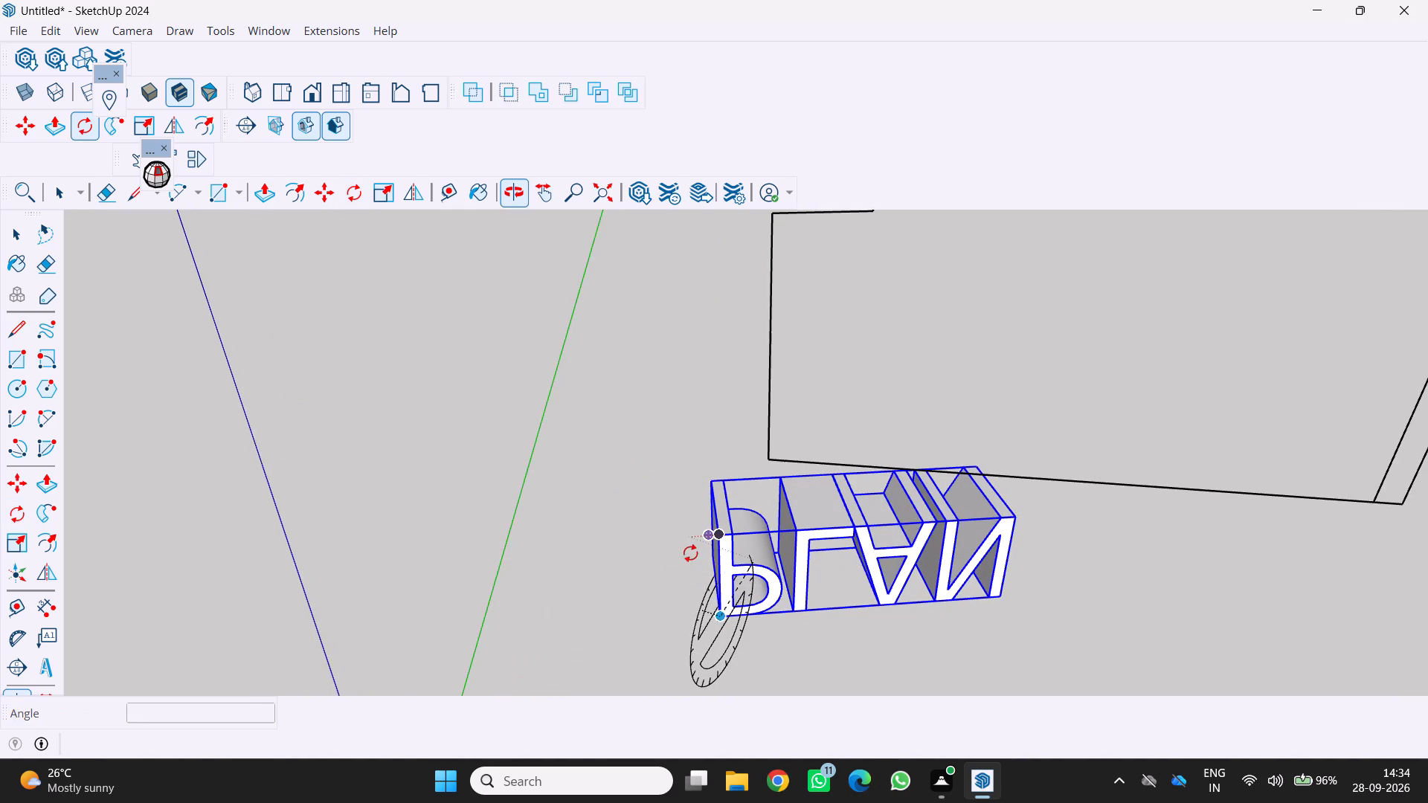
left_click(705, 550)
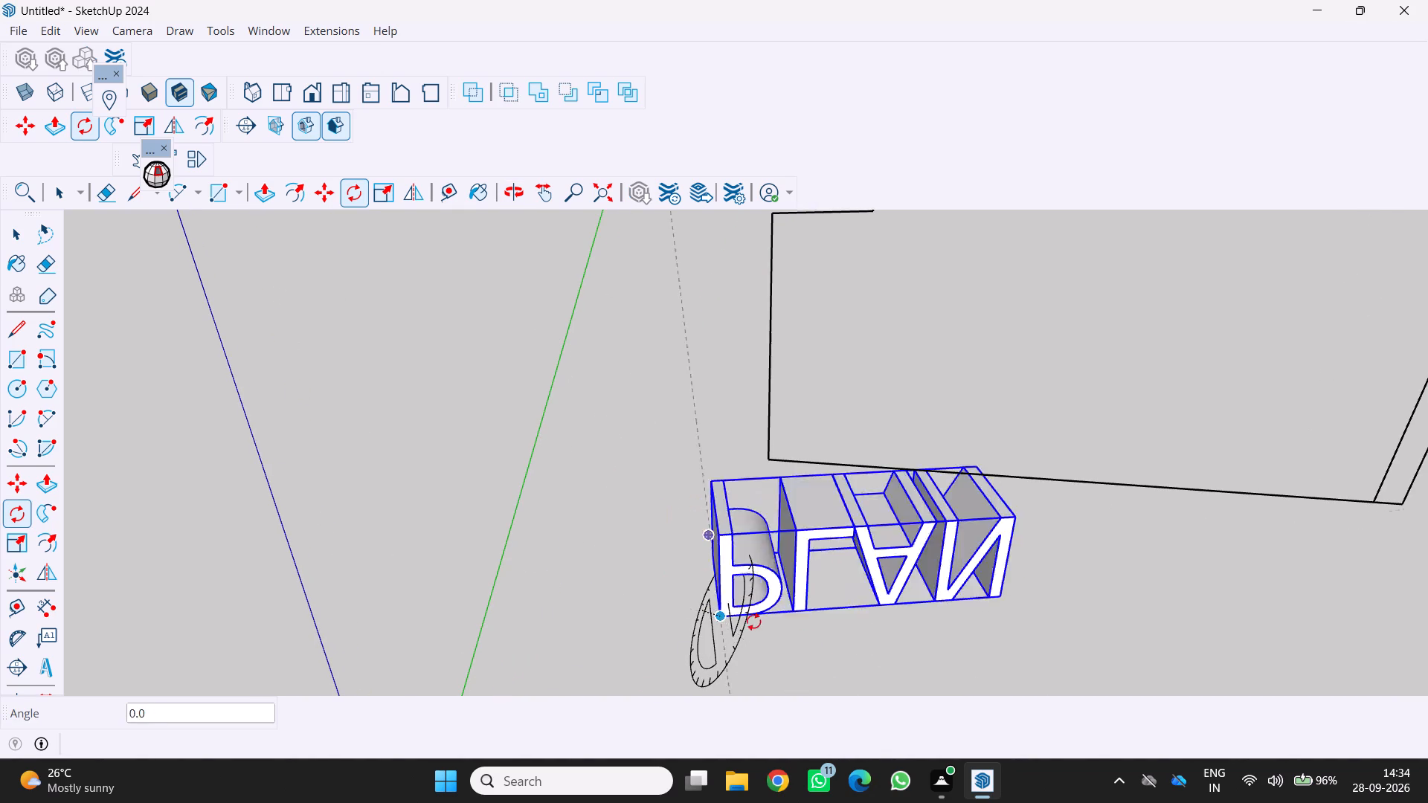
left_click(837, 602)
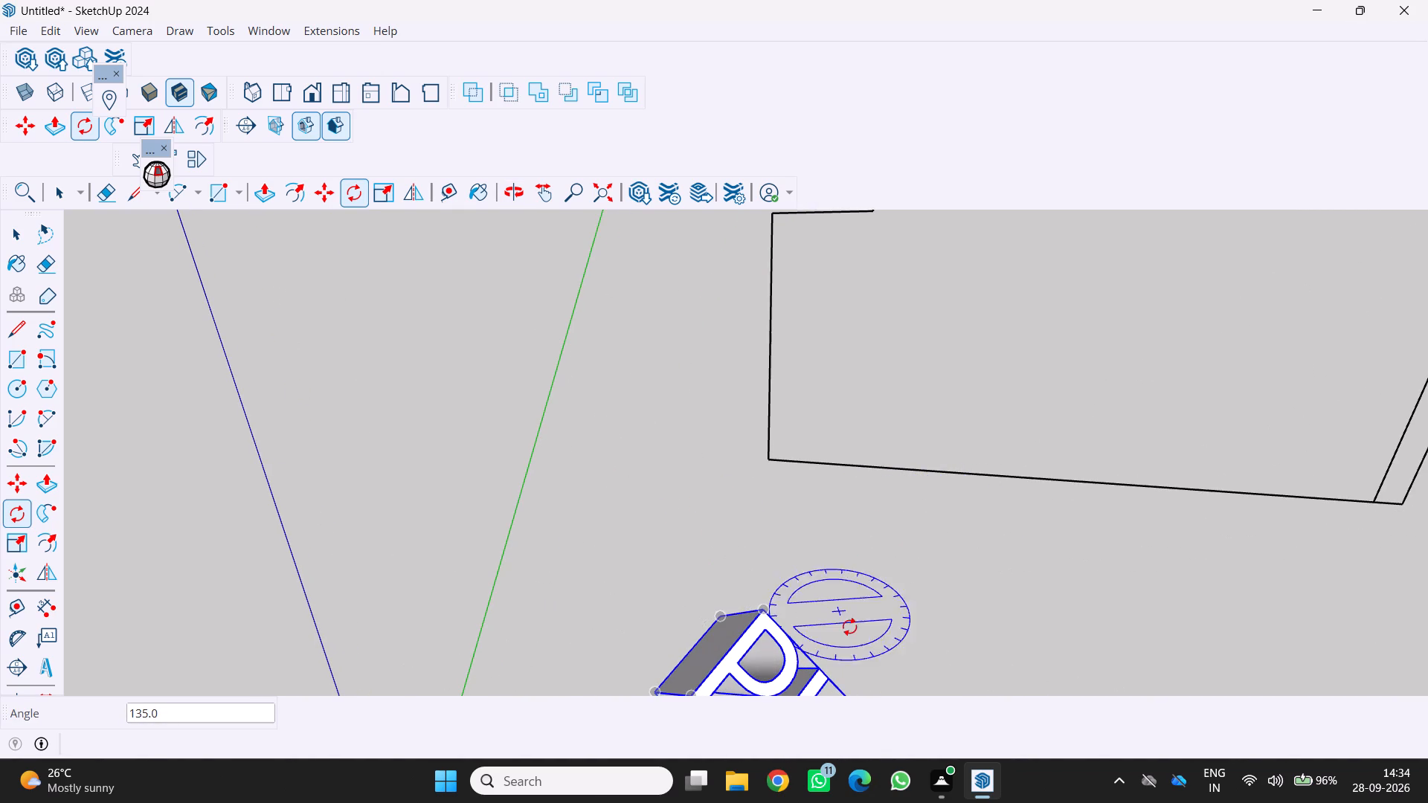
Move the tilted PLAN text by 900 inches, roughly in the positive red direction, and end the move.
middle_click_drag(850, 630, 868, 636)
scroll(868, 636, "down", 8)
middle_click(868, 636)
scroll(858, 620, "down", 6)
middle_click_drag(919, 636, 897, 567)
middle_click_drag(897, 570, 898, 582)
scroll(898, 609, "down", 4)
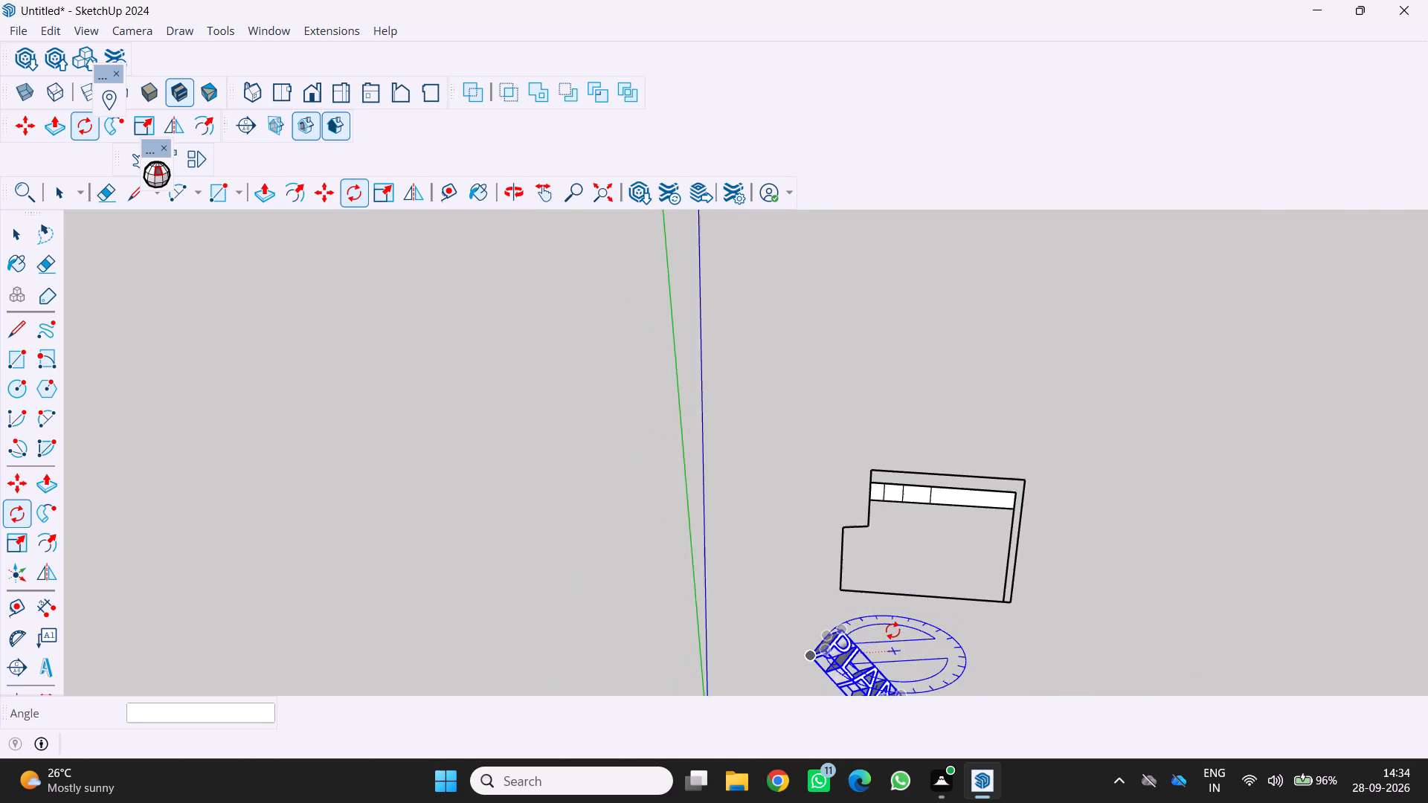
scroll(892, 631, "down", 4)
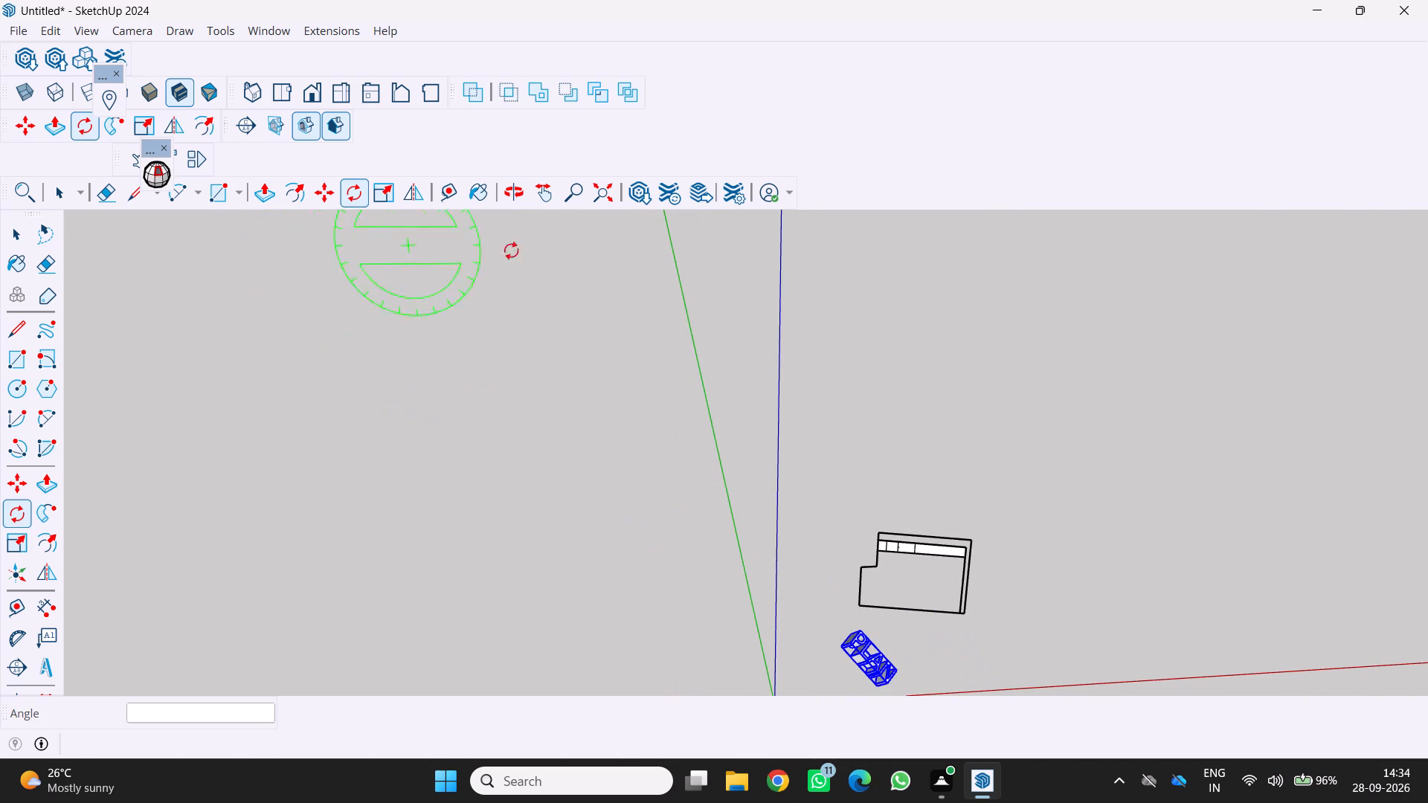
left_click(538, 200)
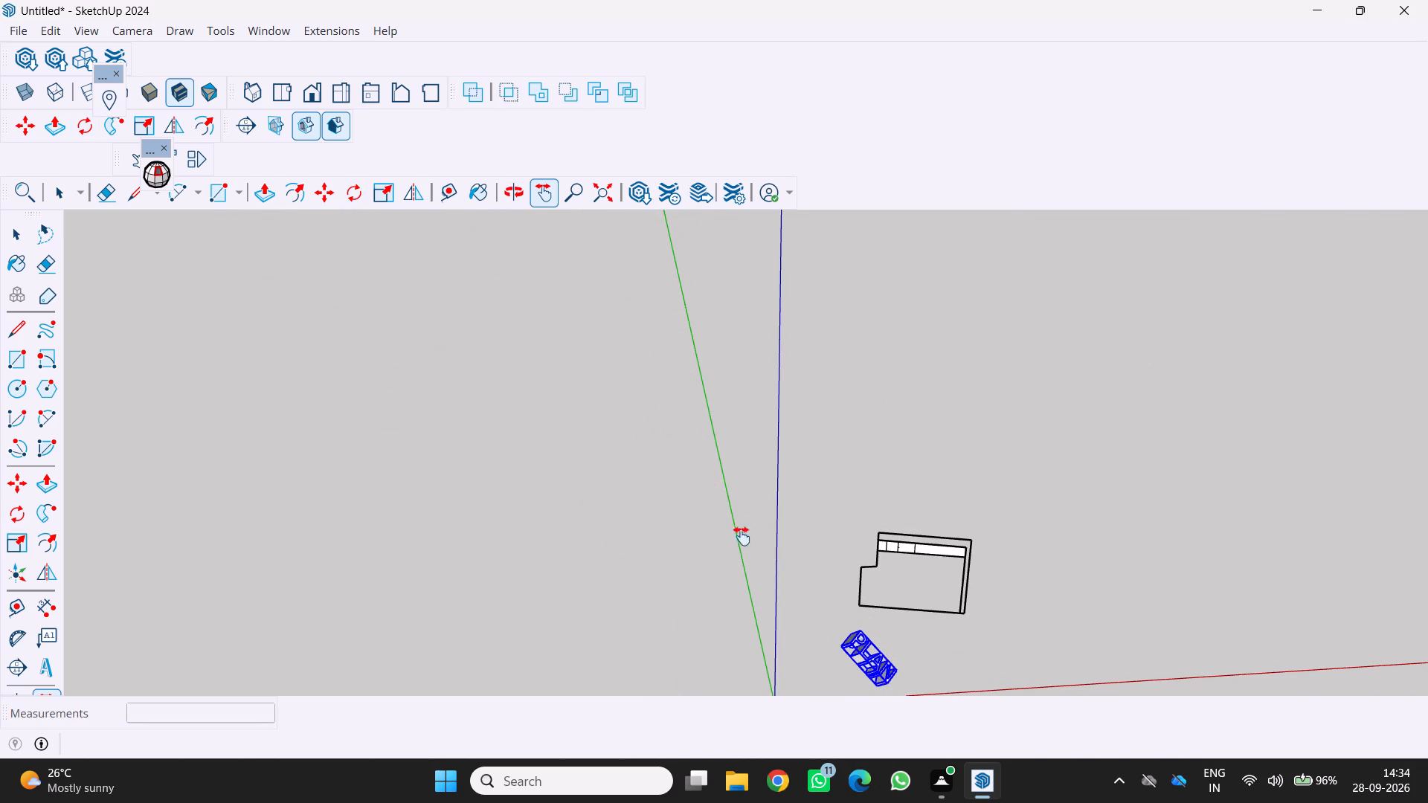
left_click_drag(776, 569, 680, 396)
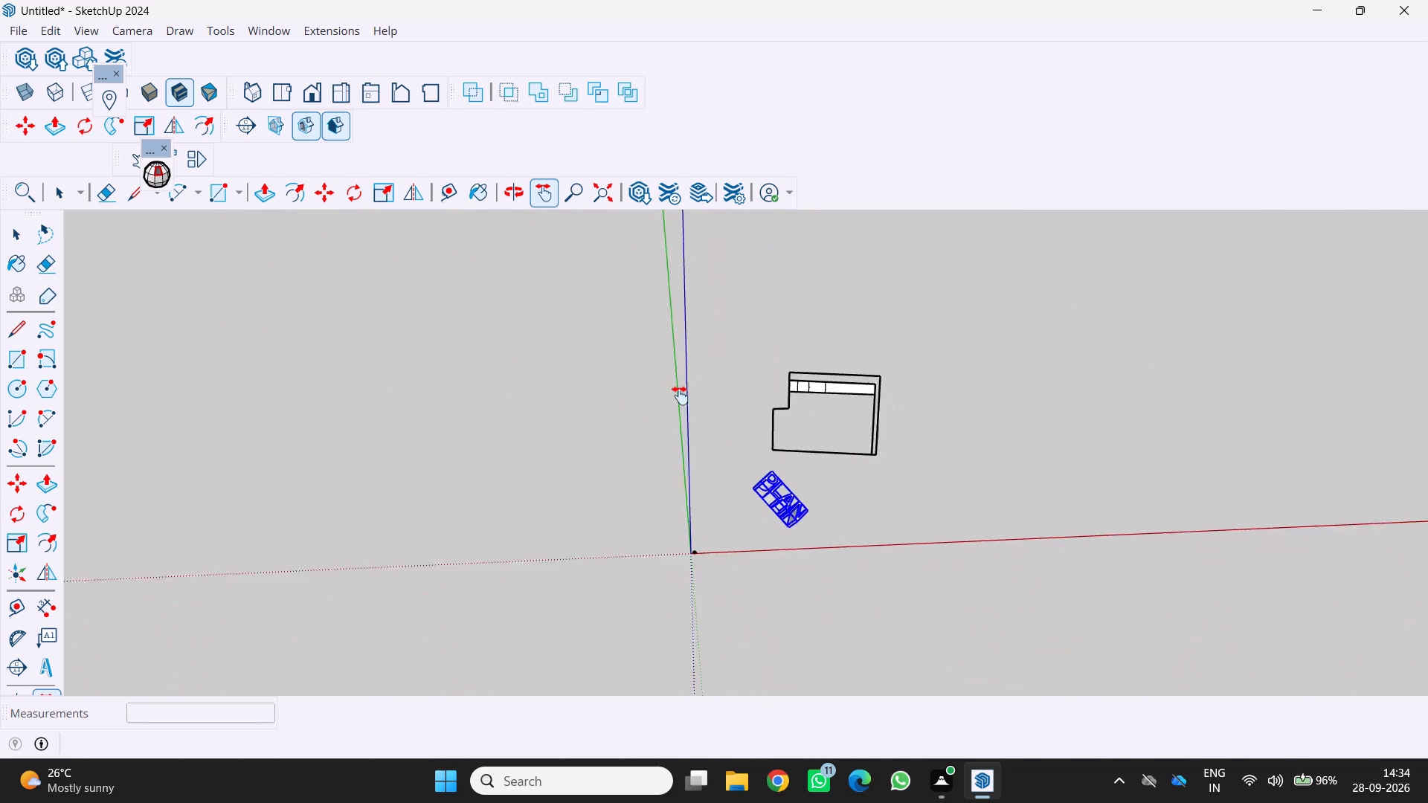
left_click_drag(680, 396, 671, 389)
scroll(816, 470, "up", 13)
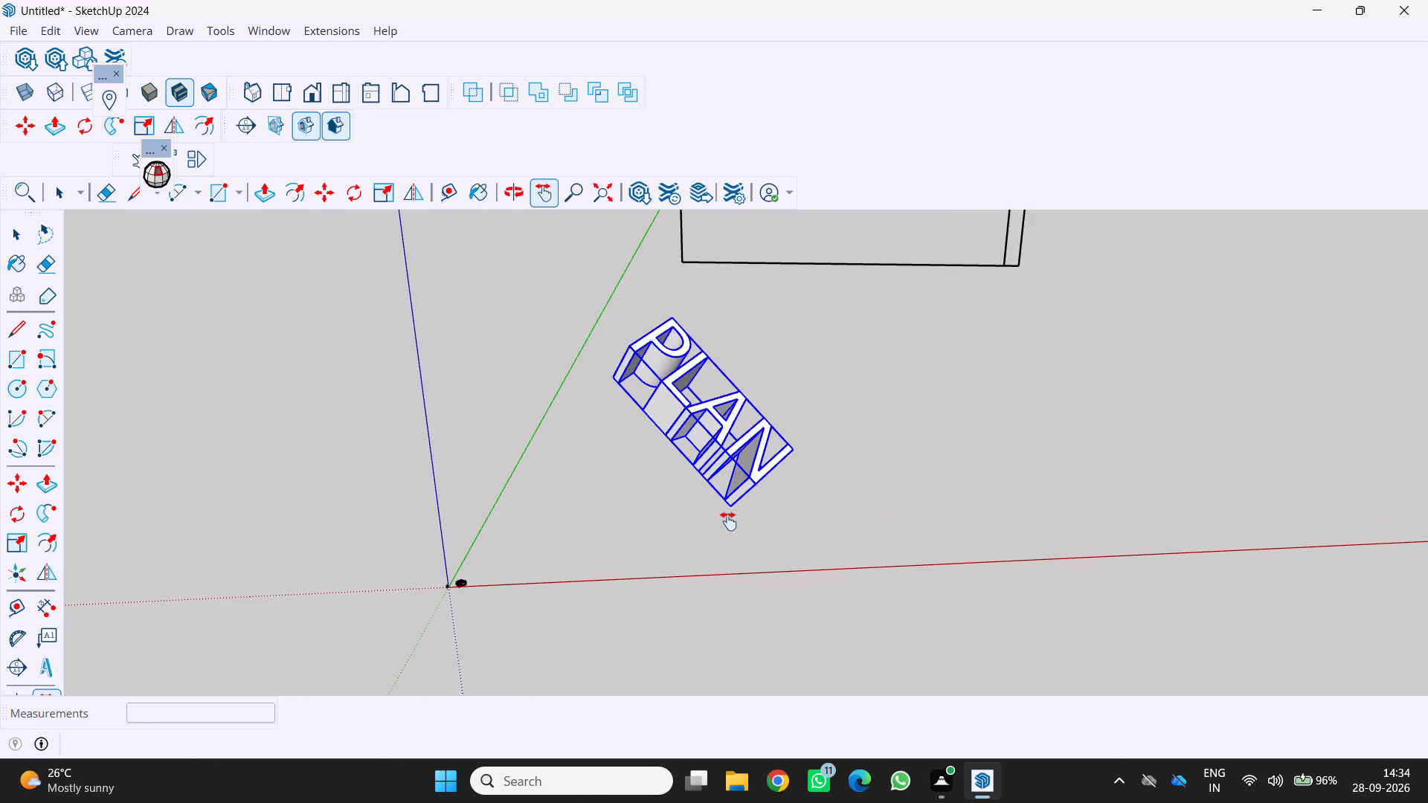
key("m")
left_click(800, 448)
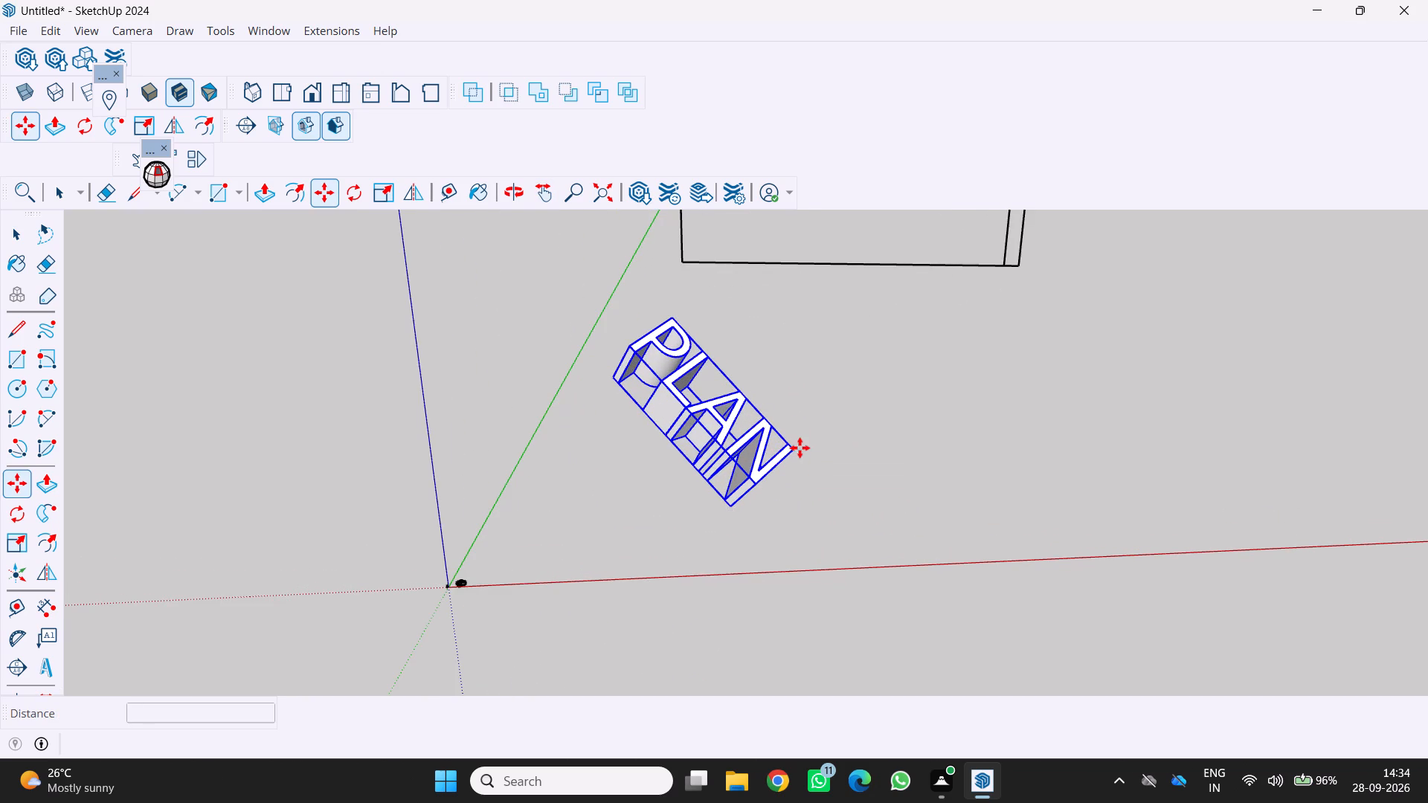
left_click(812, 439)
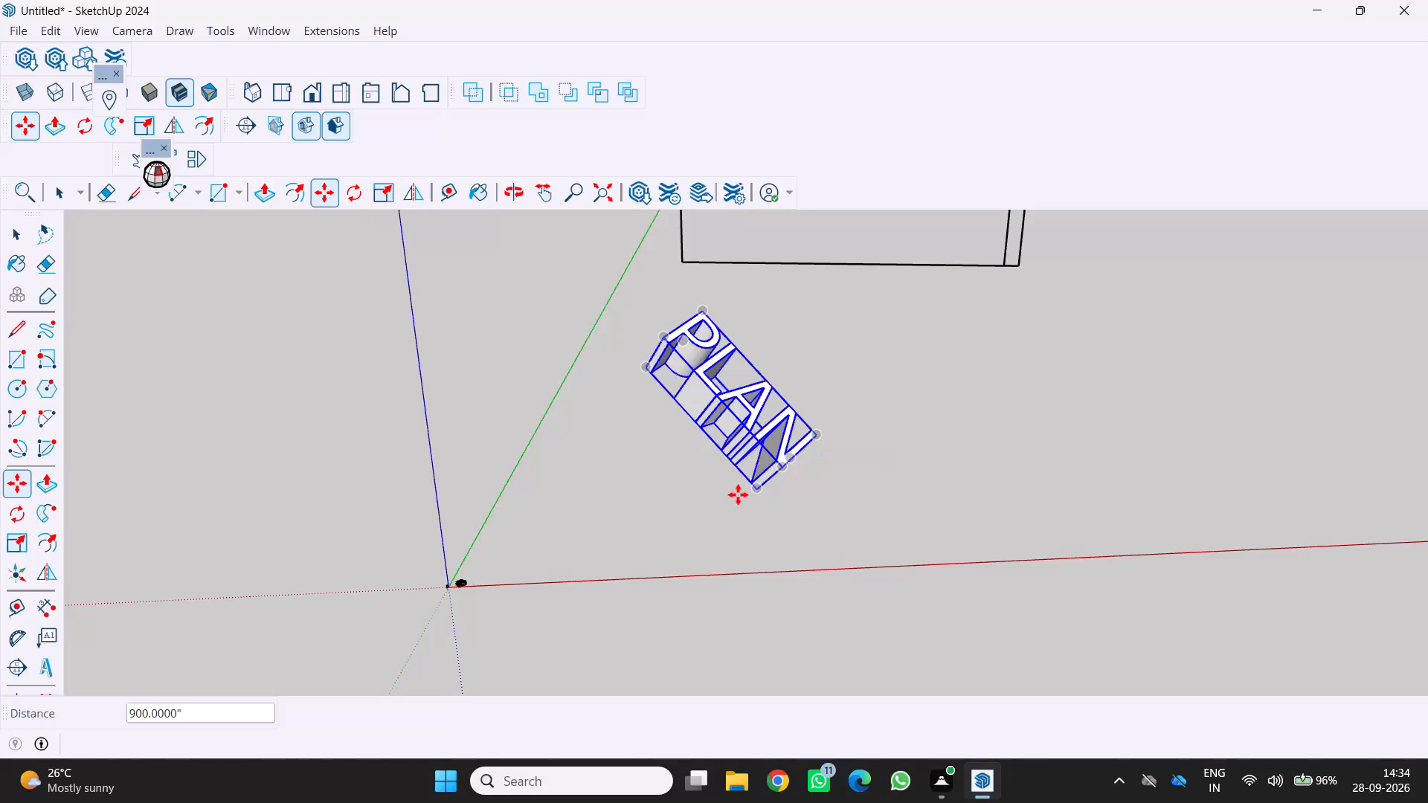
key("Escape")
Rotate the PLAN text 299 degrees, pivoting on a point at its N end.
key("q")
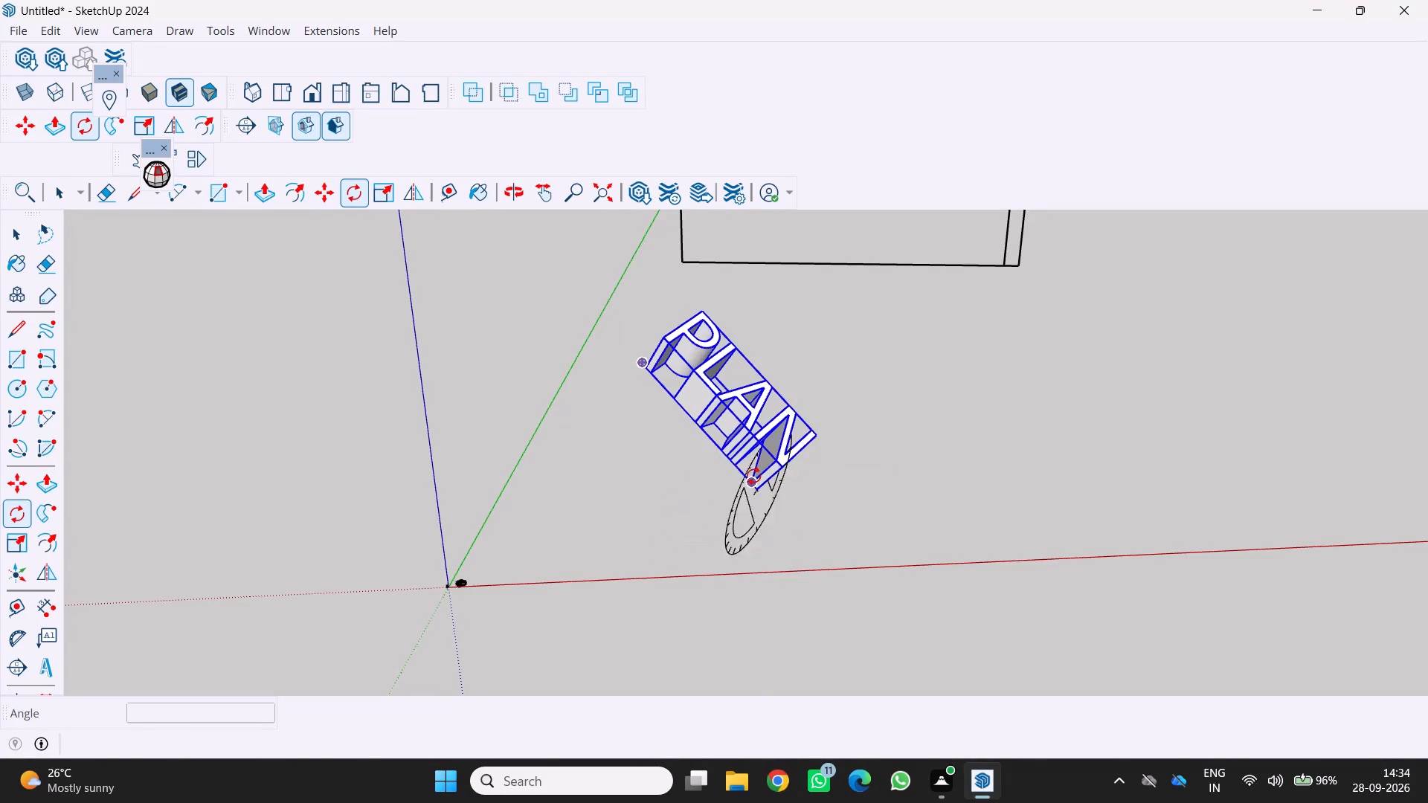
left_click(771, 455)
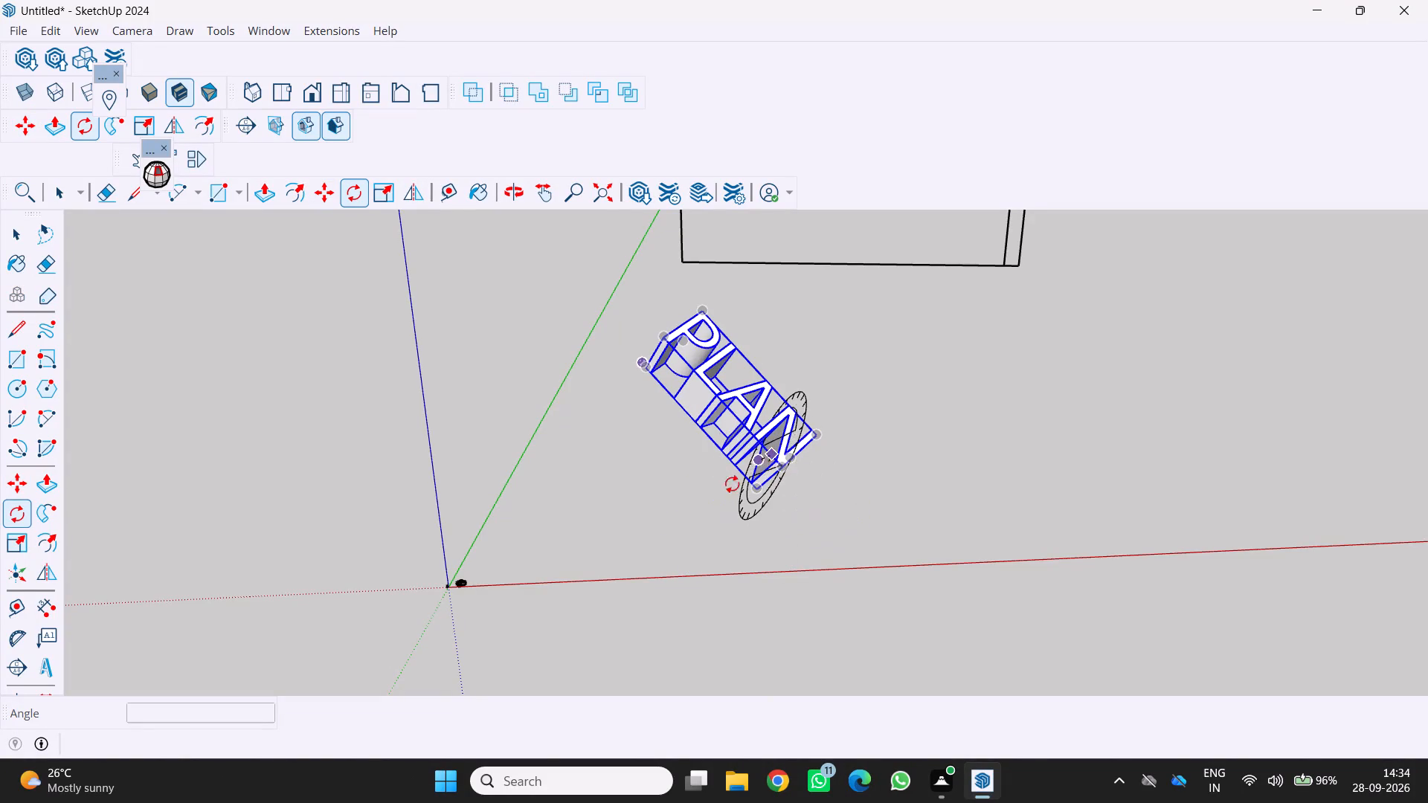
left_click(751, 486)
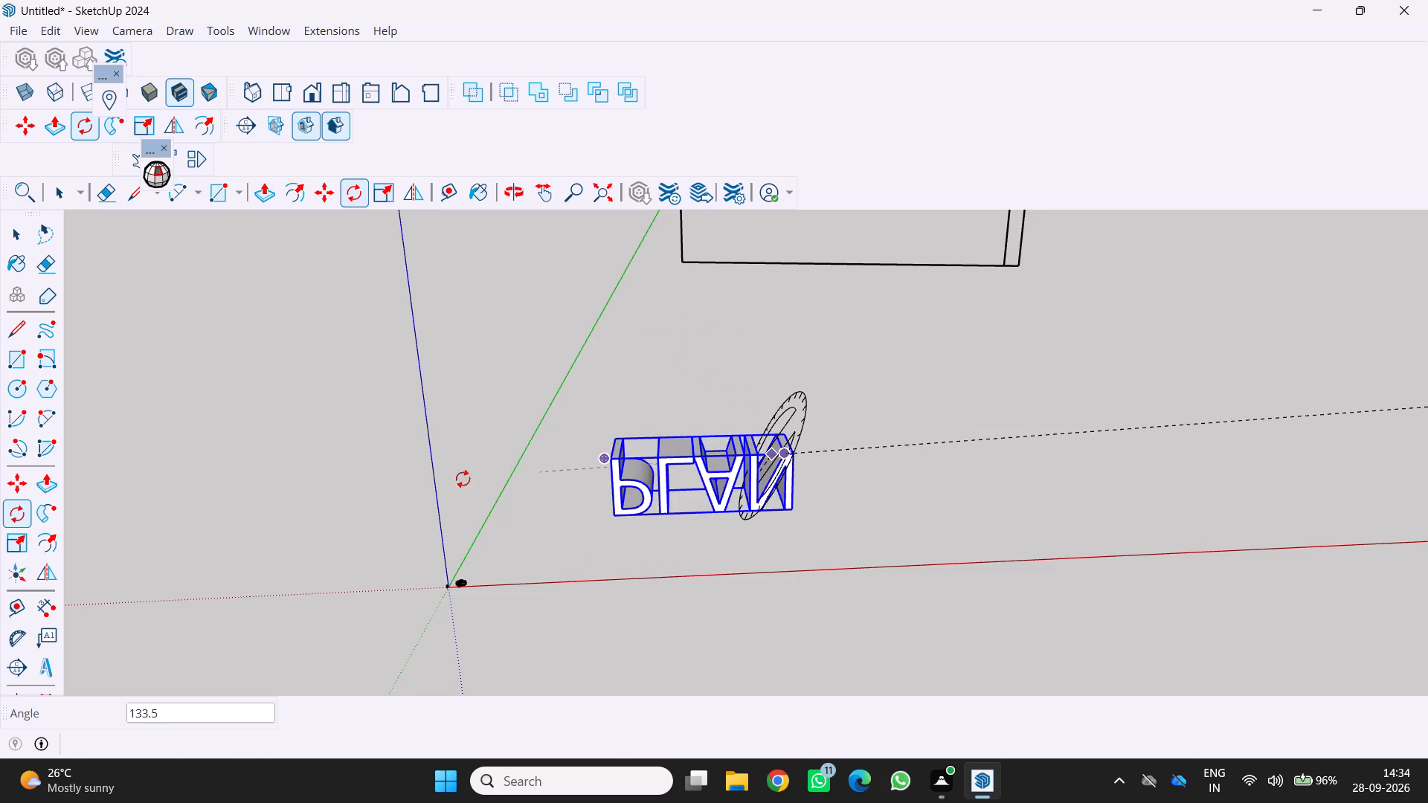
left_click(651, 319)
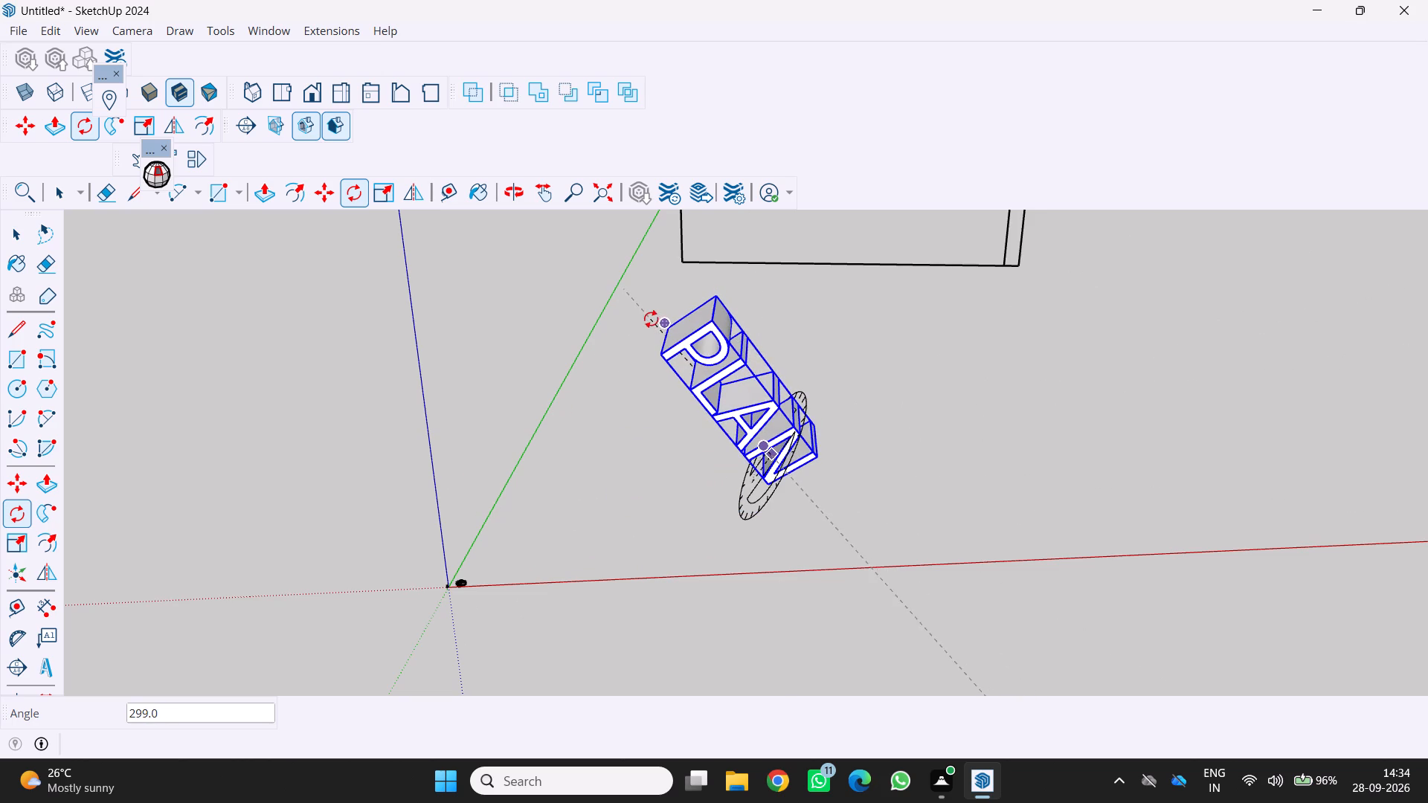
Rotate the PLAN text 60 degrees about the lower front corner of the P so the word stands level and reads upright.
middle_click_drag(708, 503, 757, 416)
scroll(755, 435, "up", 1)
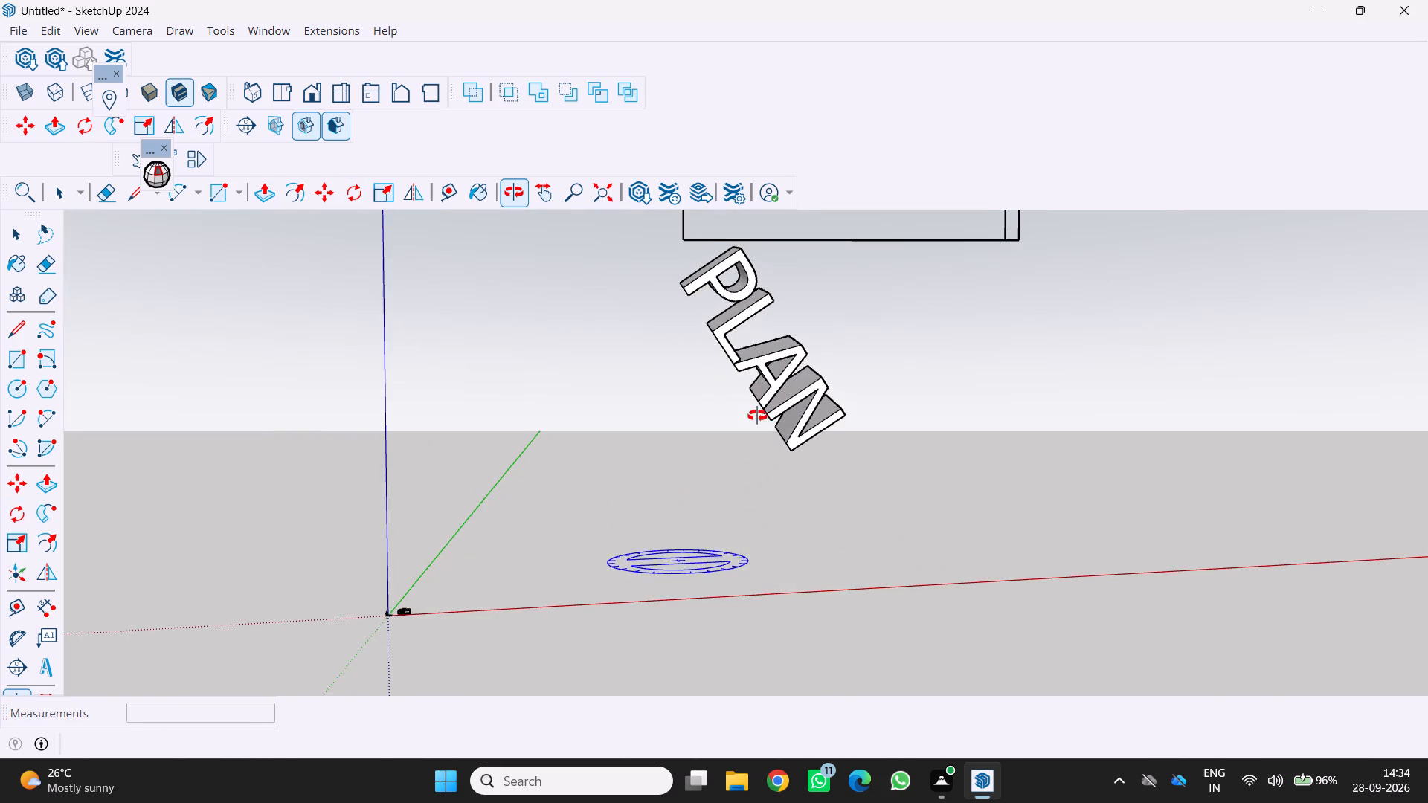
middle_click_drag(757, 416, 757, 452)
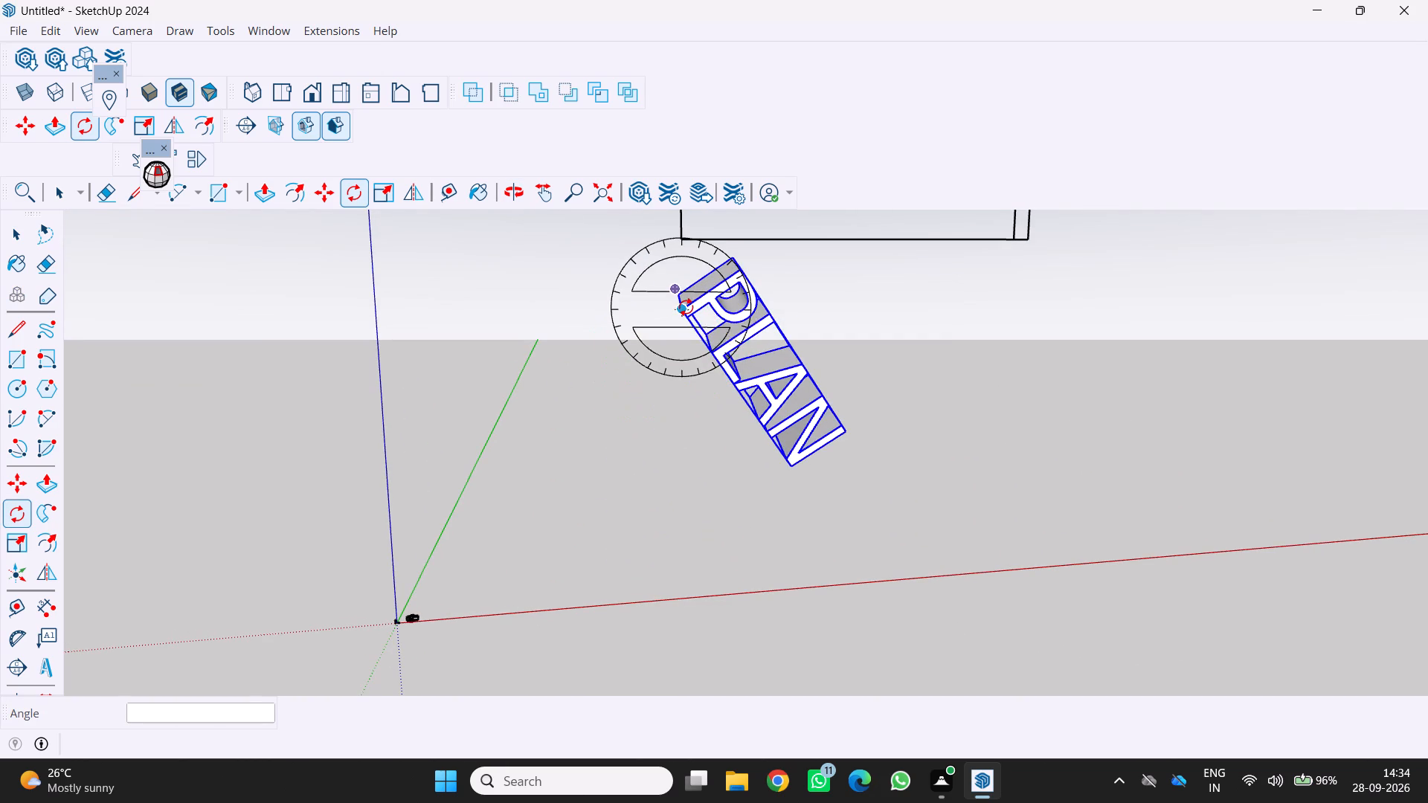
left_click(686, 307)
left_click(675, 288)
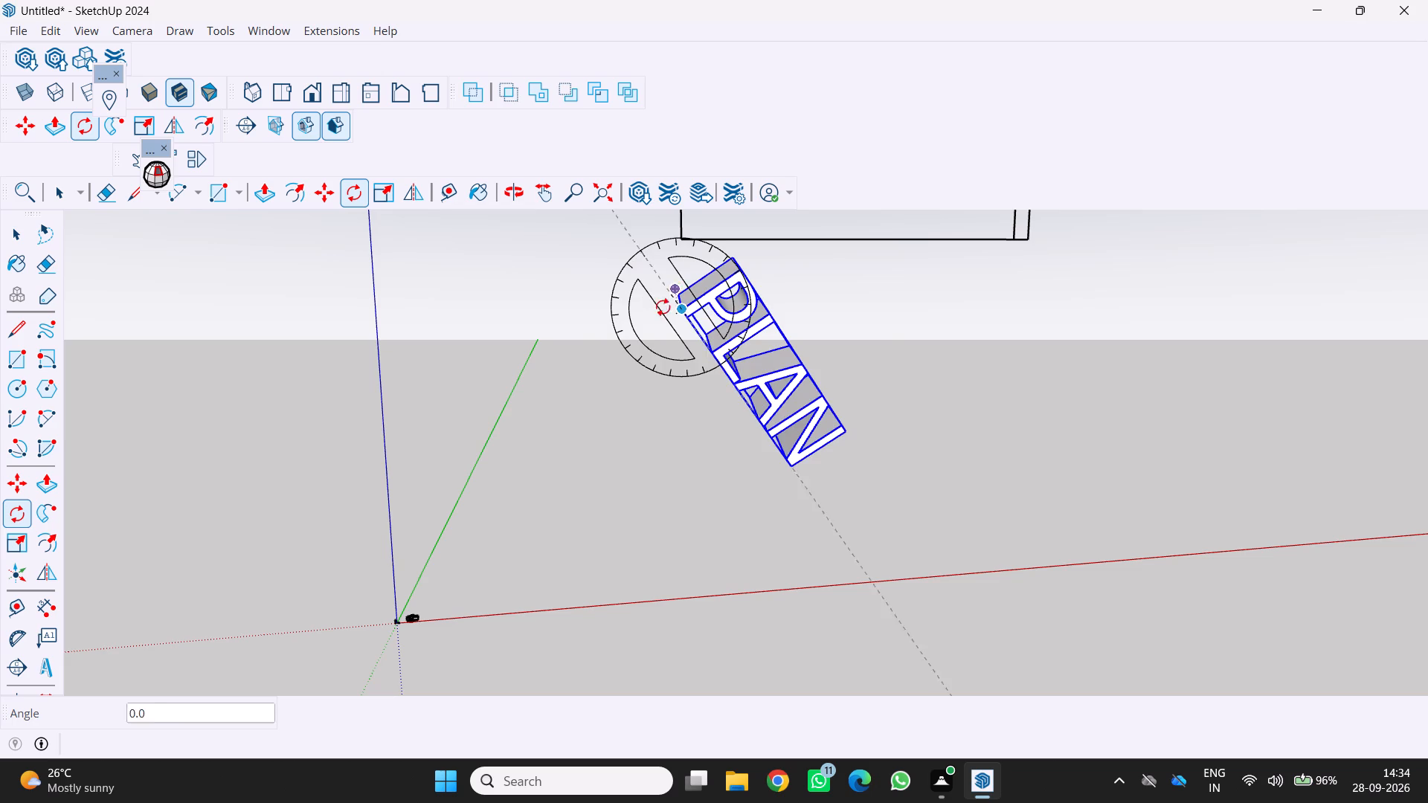
left_click(651, 315)
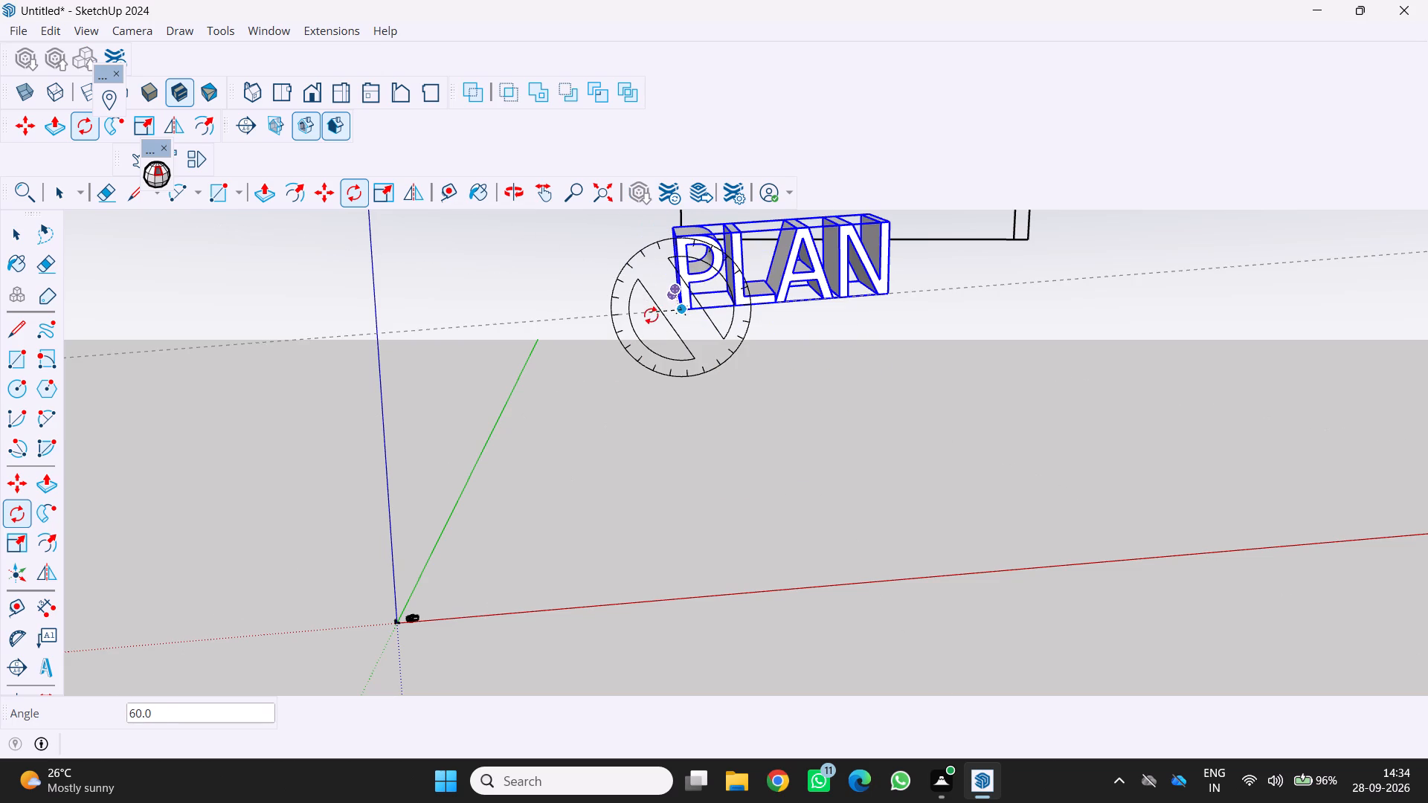
Move the PLAN text by the lower front corner of the N to a spot just below the outline's bottom edge.
middle_click_drag(717, 323, 628, 368)
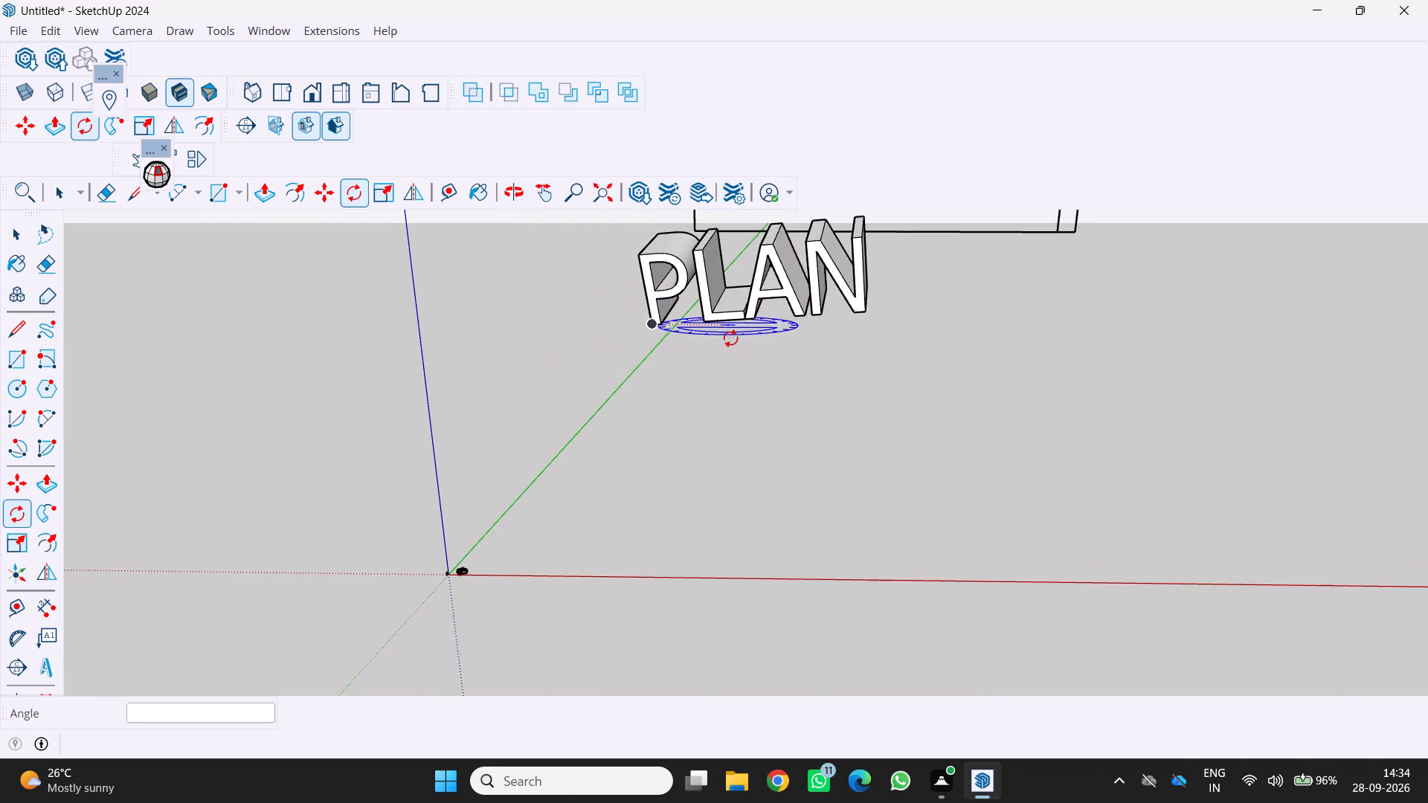
key("m")
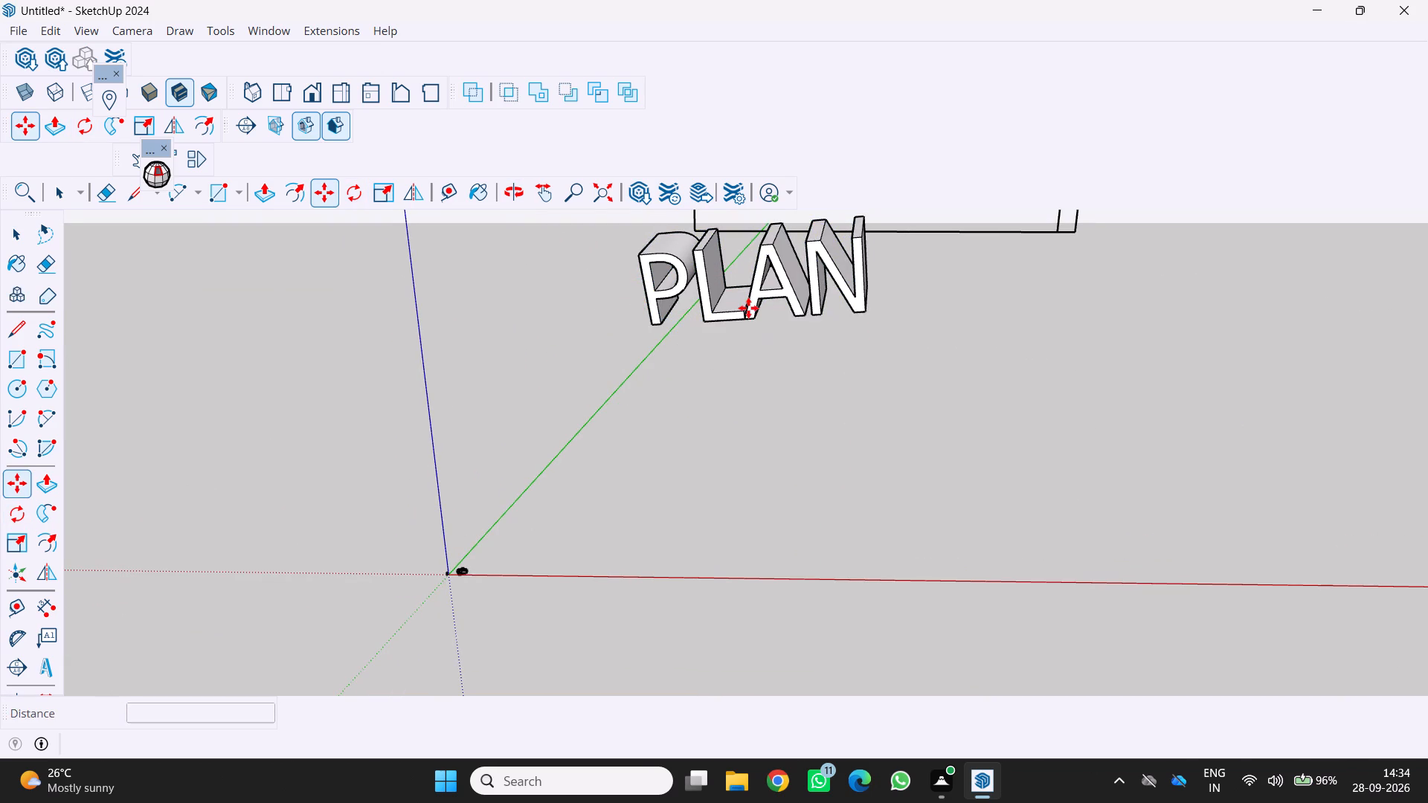
left_click(861, 311)
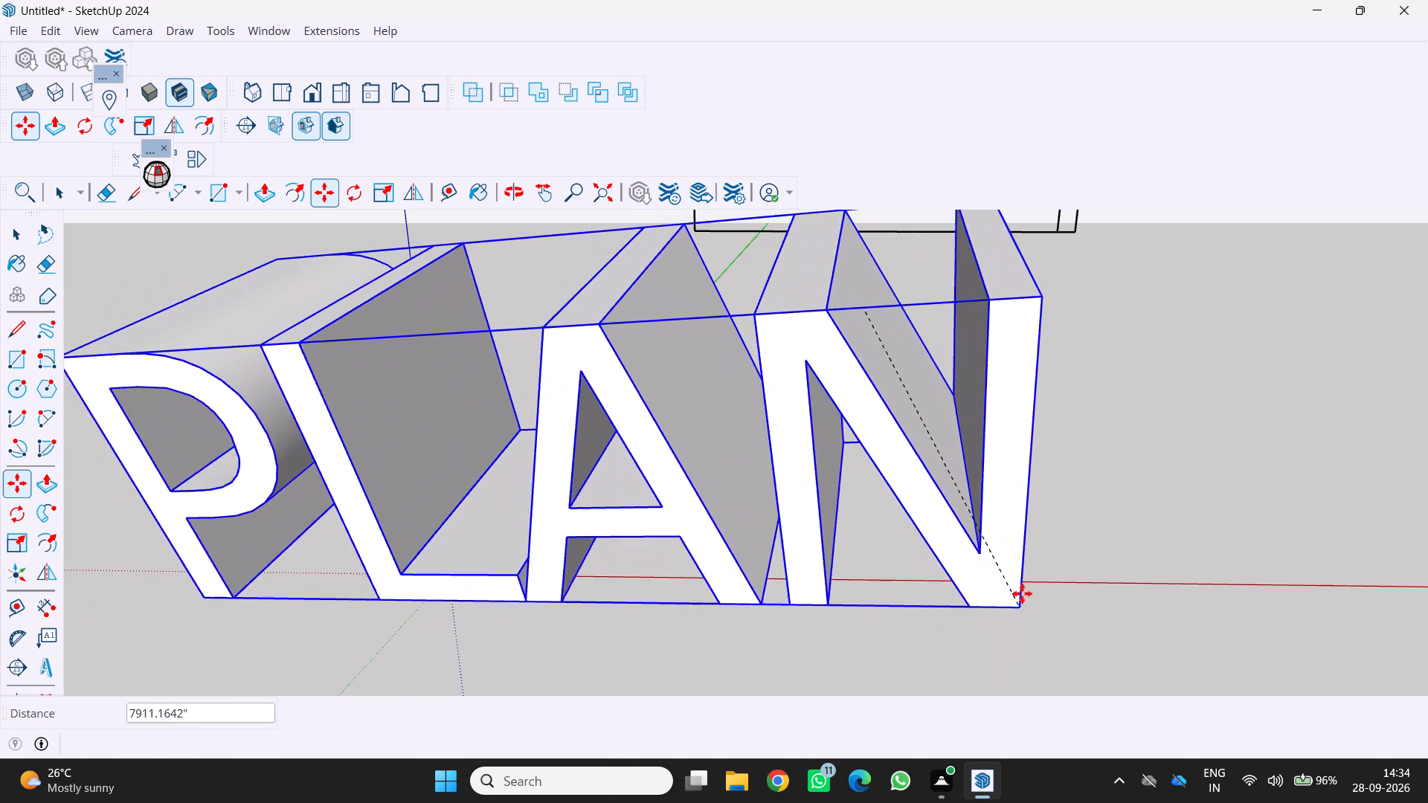
scroll(1043, 489, "down", 3)
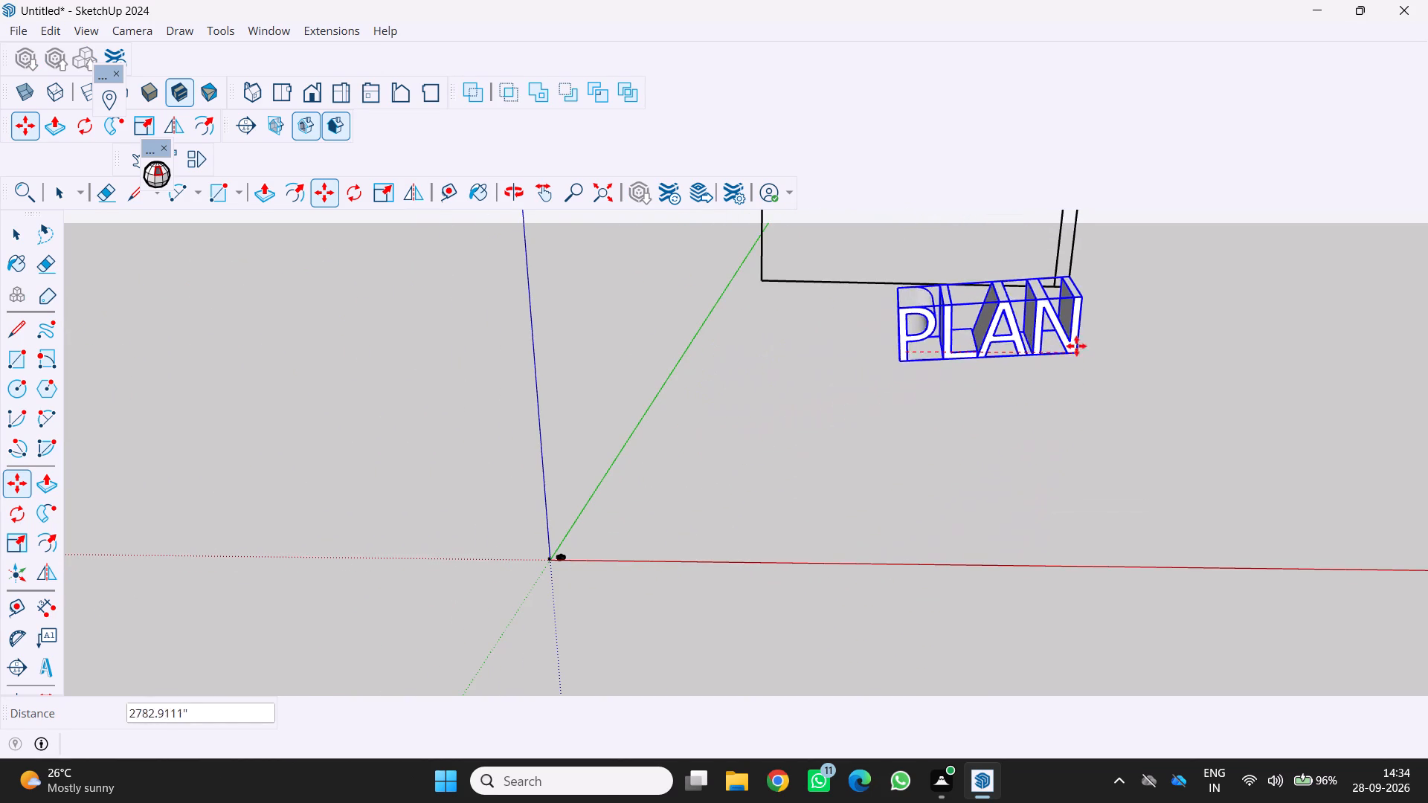
left_click(1067, 414)
Move the PLAN text further down so it sits clear of the outline's bottom edge.
scroll(981, 436, "down", 2)
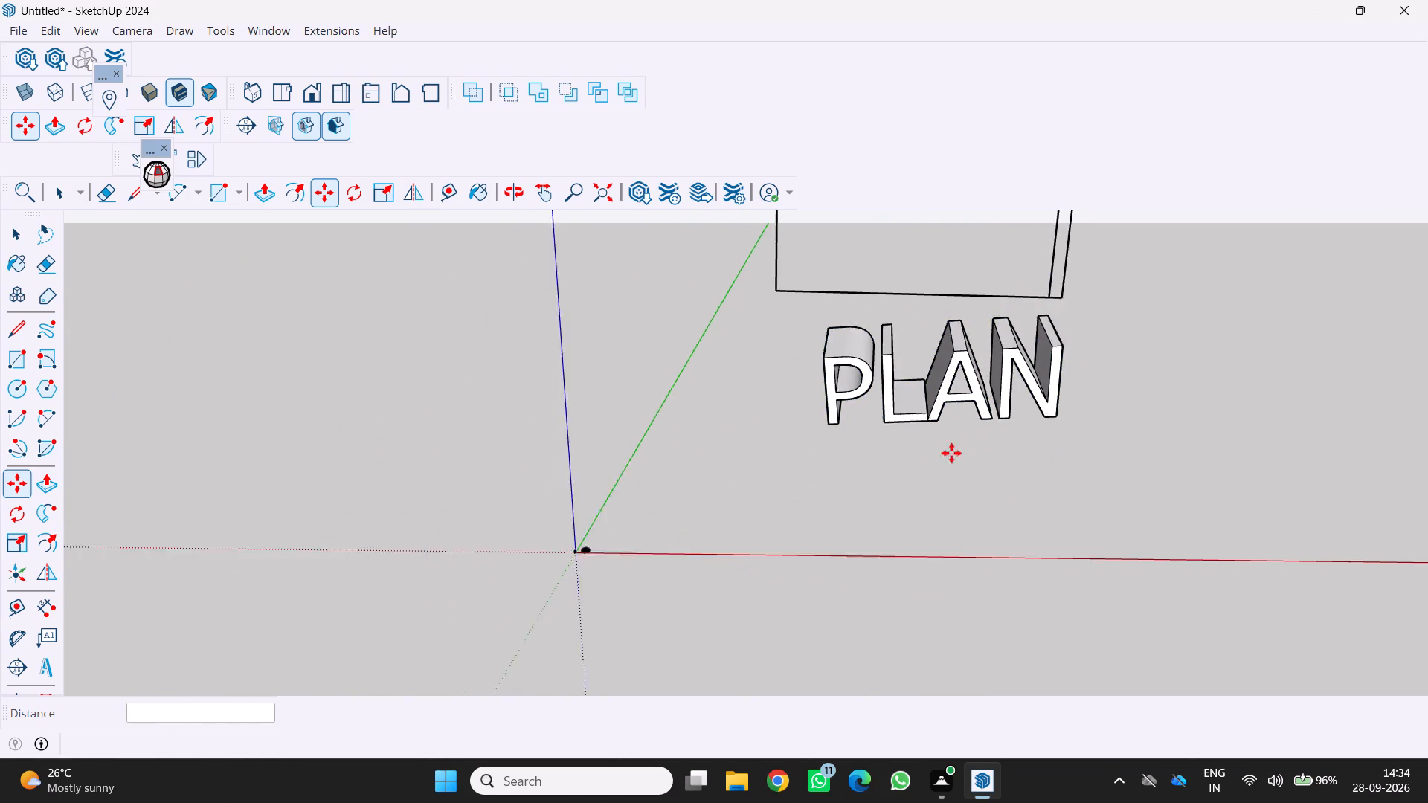
scroll(951, 453, "down", 8)
scroll(850, 471, "up", 1)
middle_click_drag(849, 471, 806, 418)
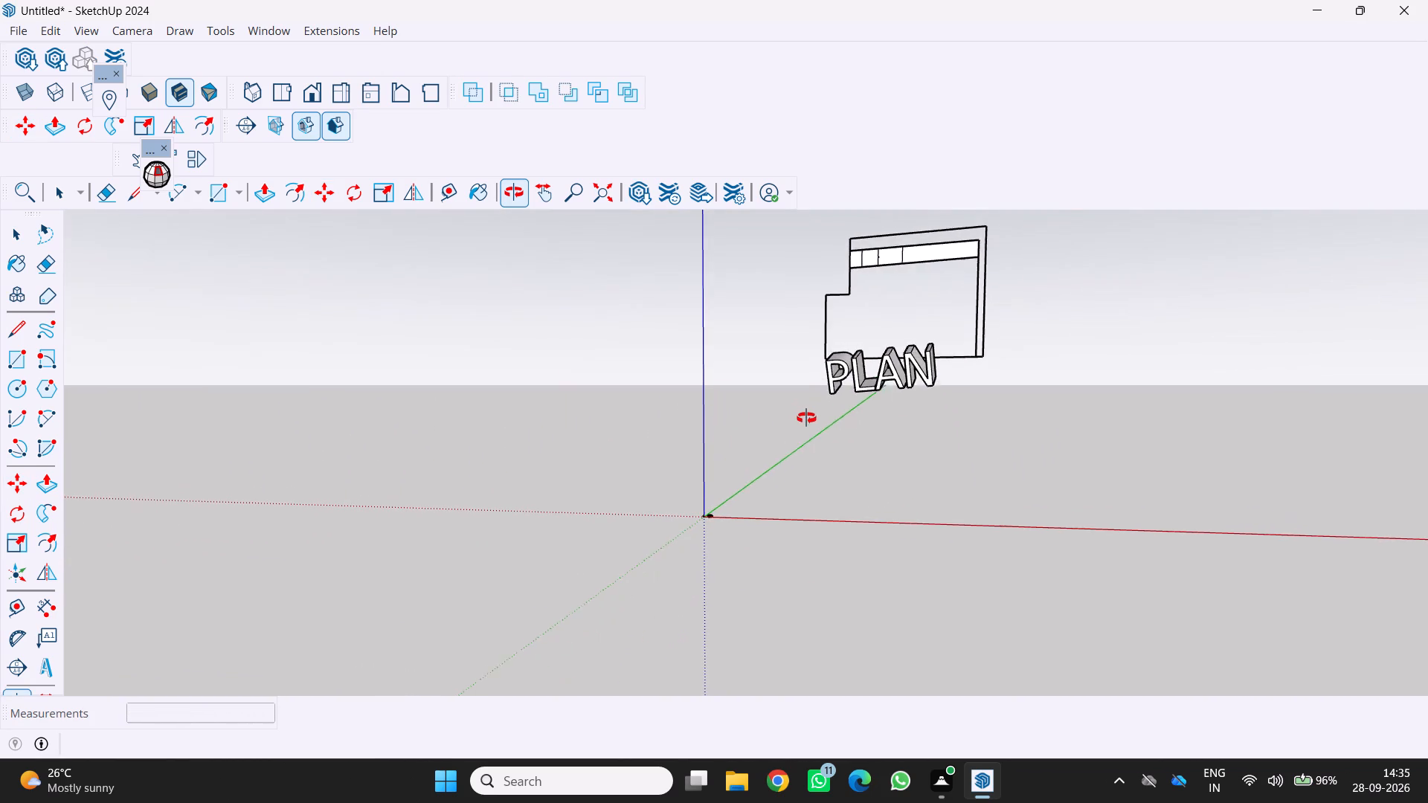
middle_click_drag(806, 418, 814, 452)
left_click_drag(892, 417, 892, 425)
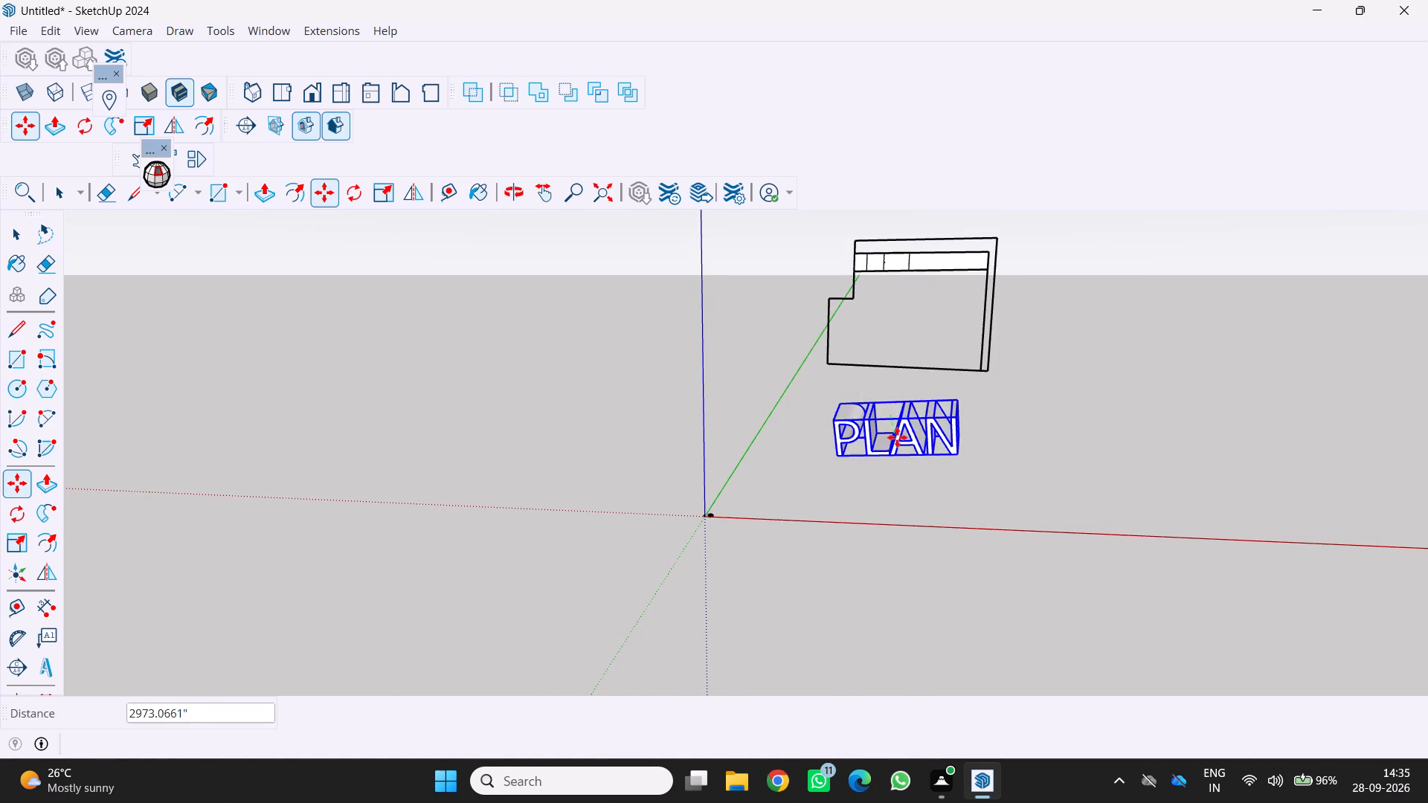
left_click(892, 442)
Move the PLAN text about 7622 inches back toward the outline, placing it just below the outline's bottom edge.
middle_click_drag(994, 441, 853, 493)
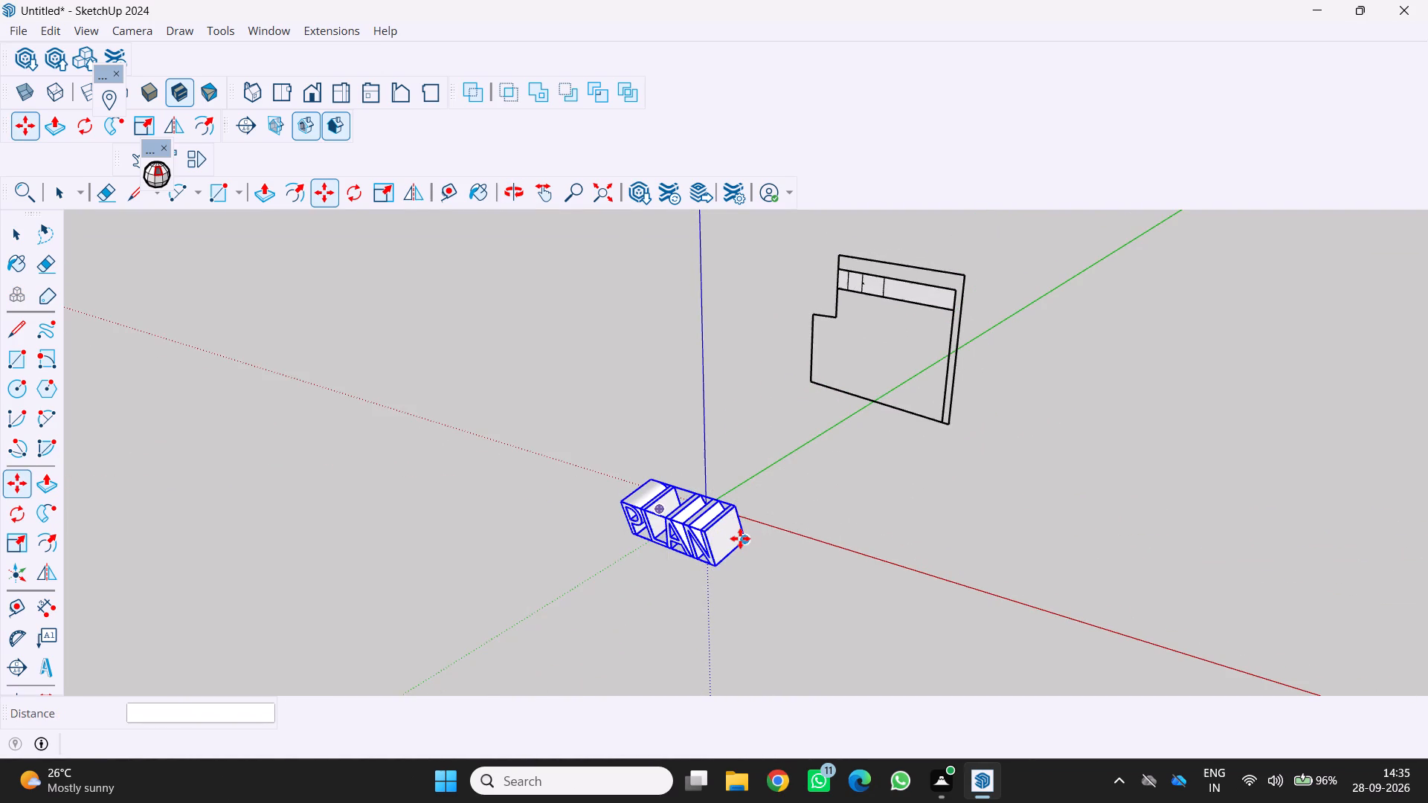
left_click_drag(740, 538, 754, 541)
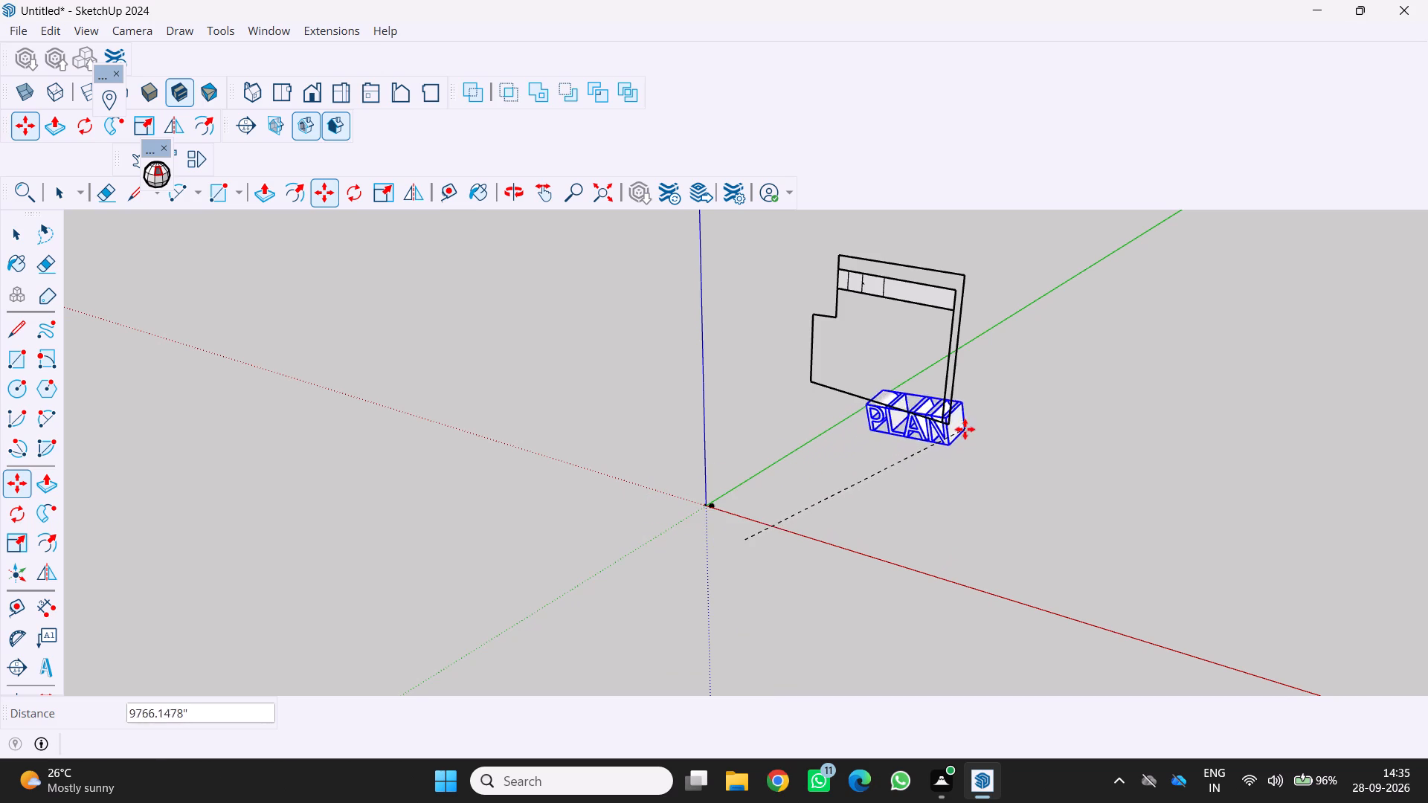
left_click(938, 452)
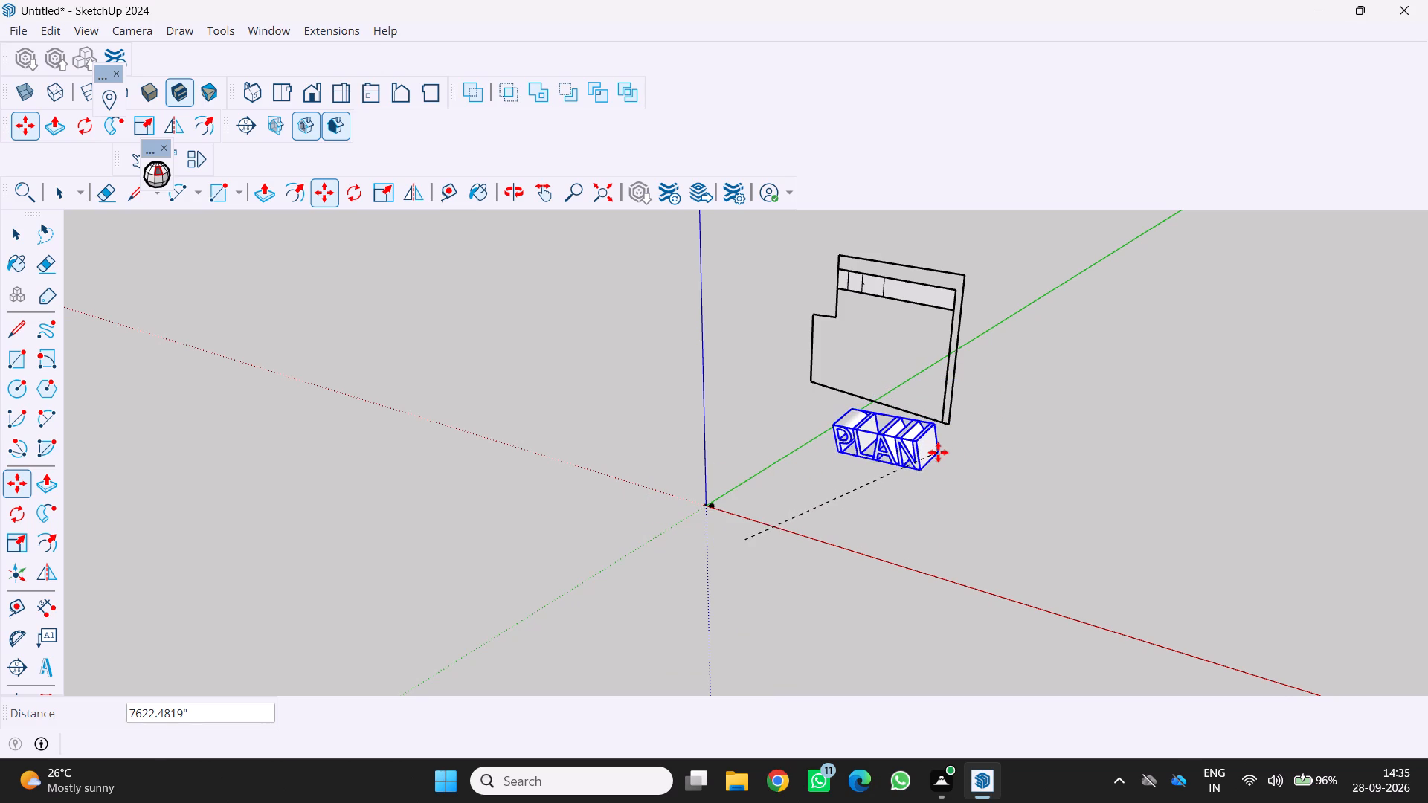
Examine the PLAN text's position relative to the outline and the axes from several angles and distances.
middle_click_drag(916, 502, 1045, 459)
scroll(1004, 428, "up", 6)
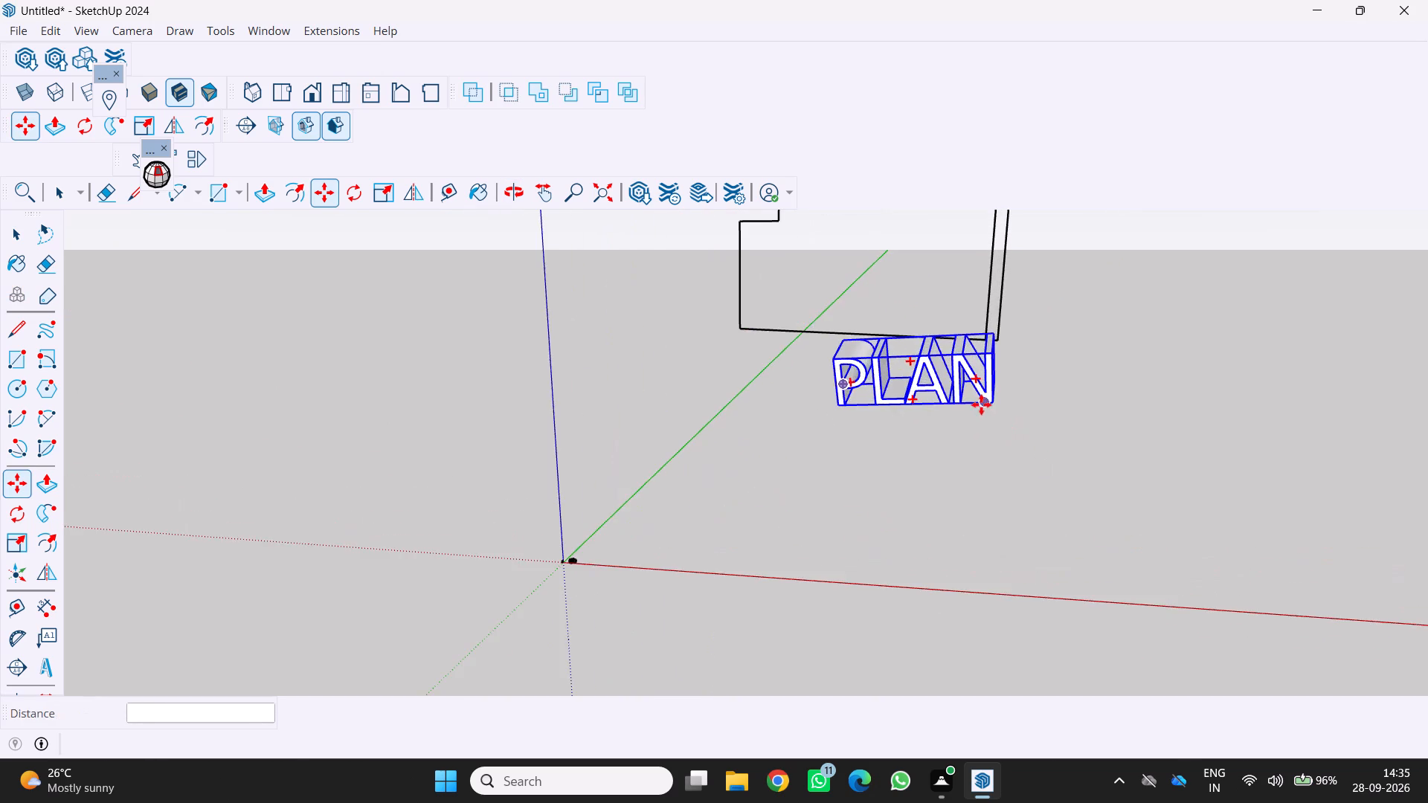
scroll(950, 415, "down", 3)
scroll(869, 457, "down", 5)
middle_click_drag(857, 457, 820, 440)
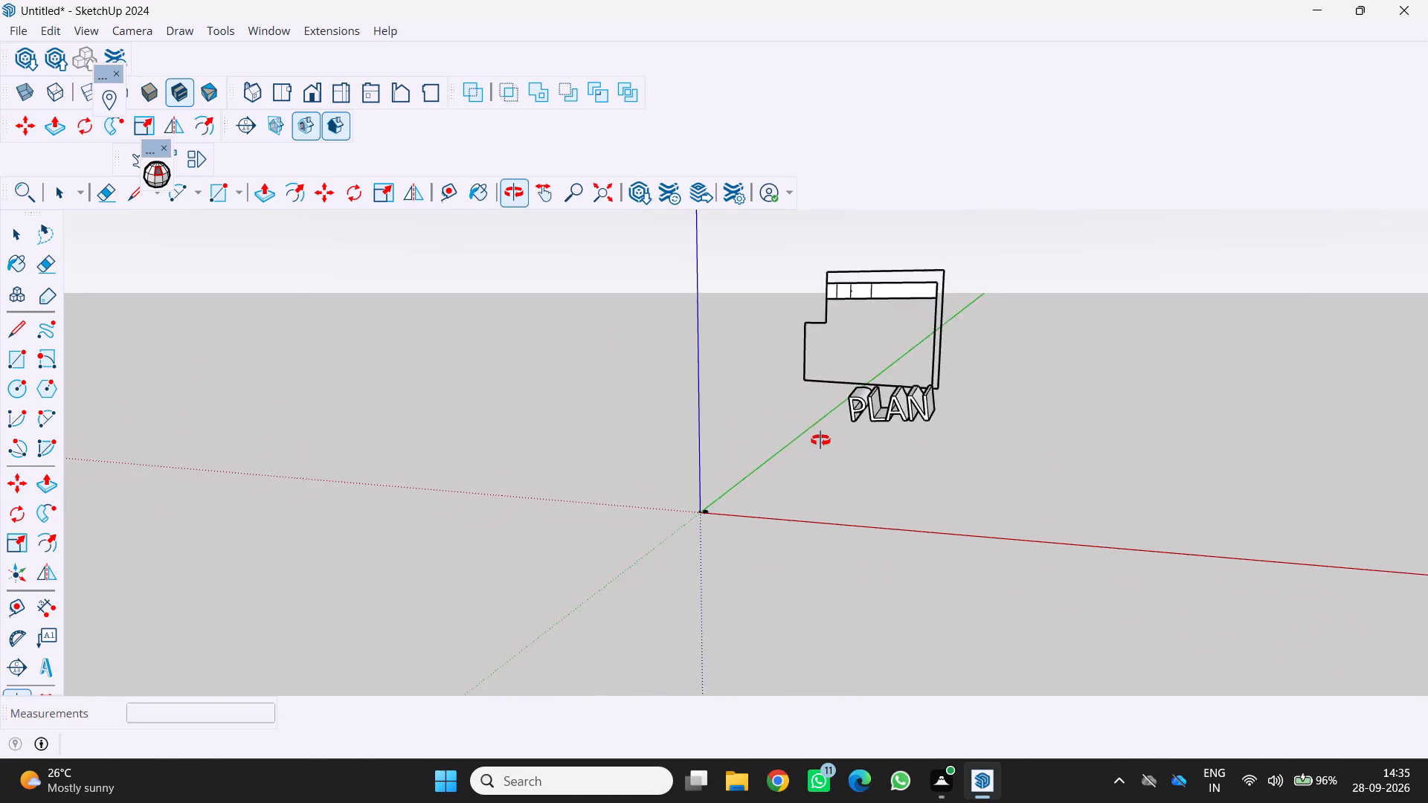
middle_click_drag(820, 440, 858, 490)
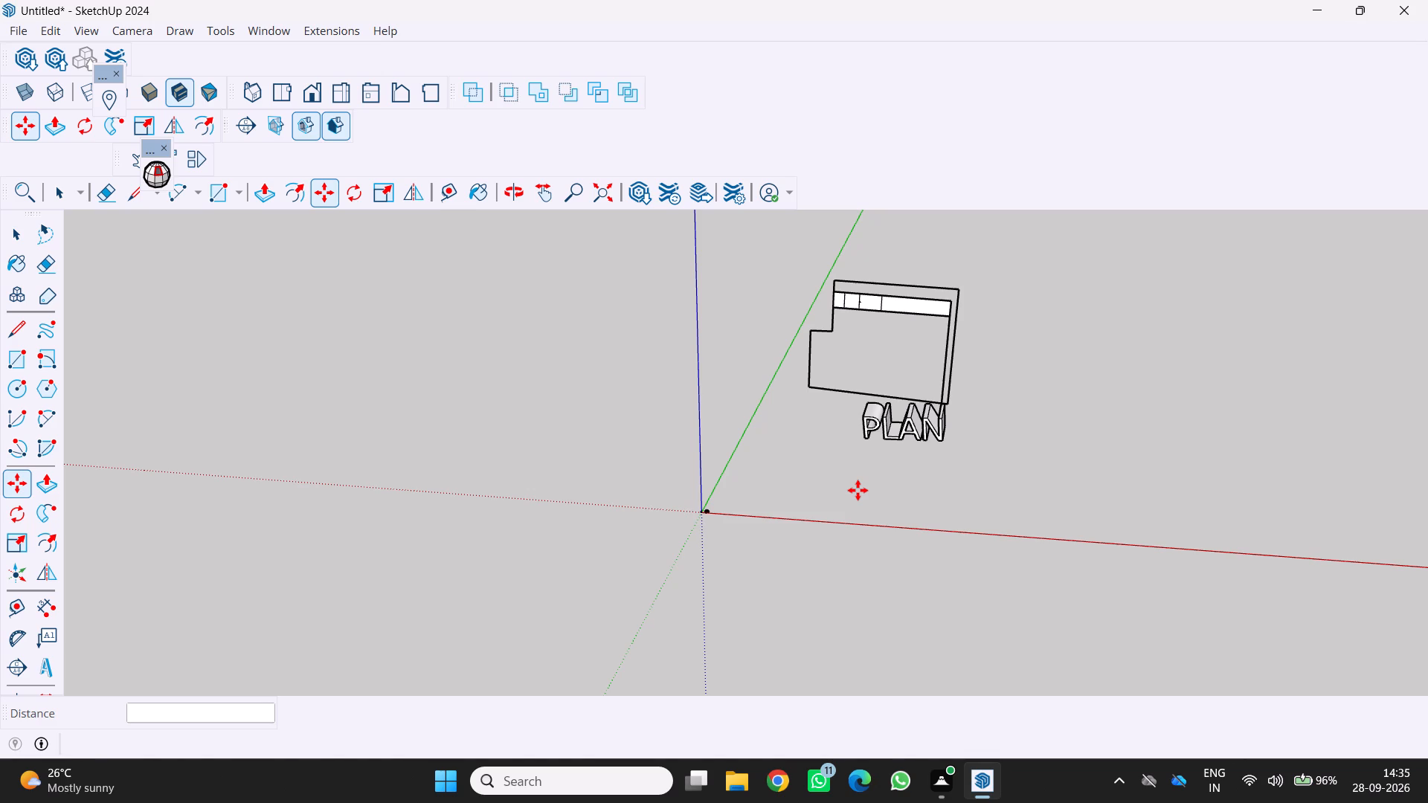
scroll(923, 395, "down", 2)
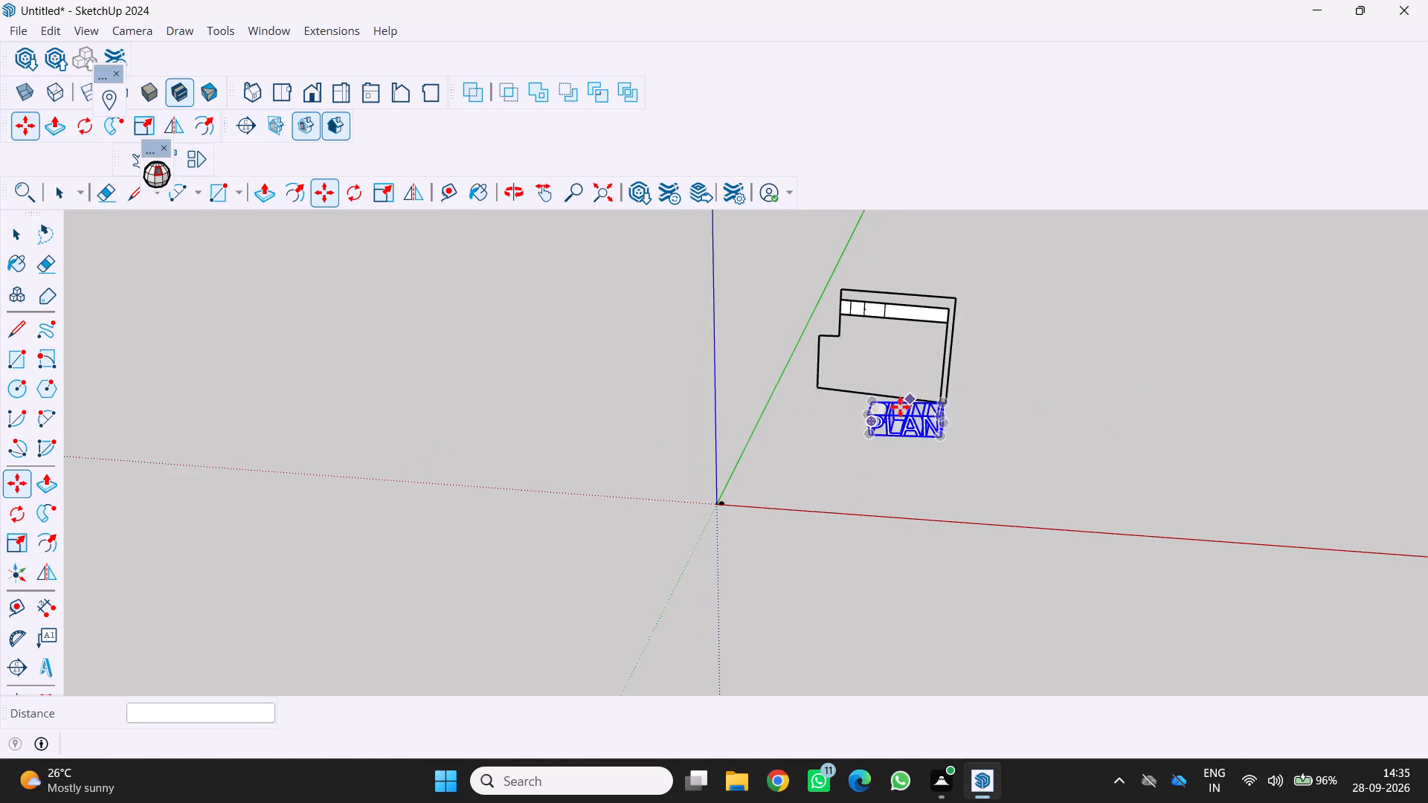
scroll(900, 407, "down", 3)
middle_click_drag(823, 425, 903, 319)
middle_click(903, 320)
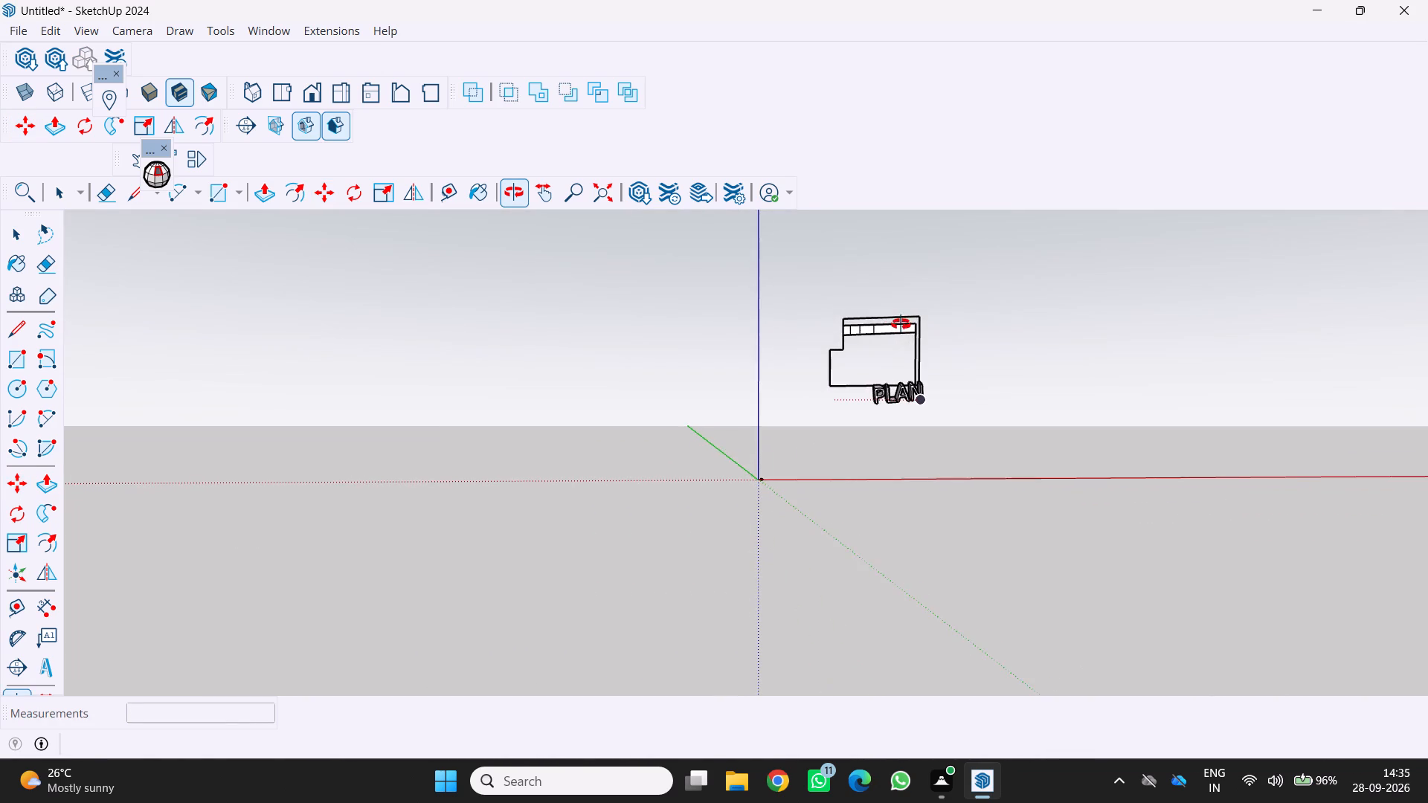
middle_click_drag(901, 324, 875, 345)
middle_click(875, 345)
scroll(875, 345, "up", 4)
scroll(857, 435, "up", 4)
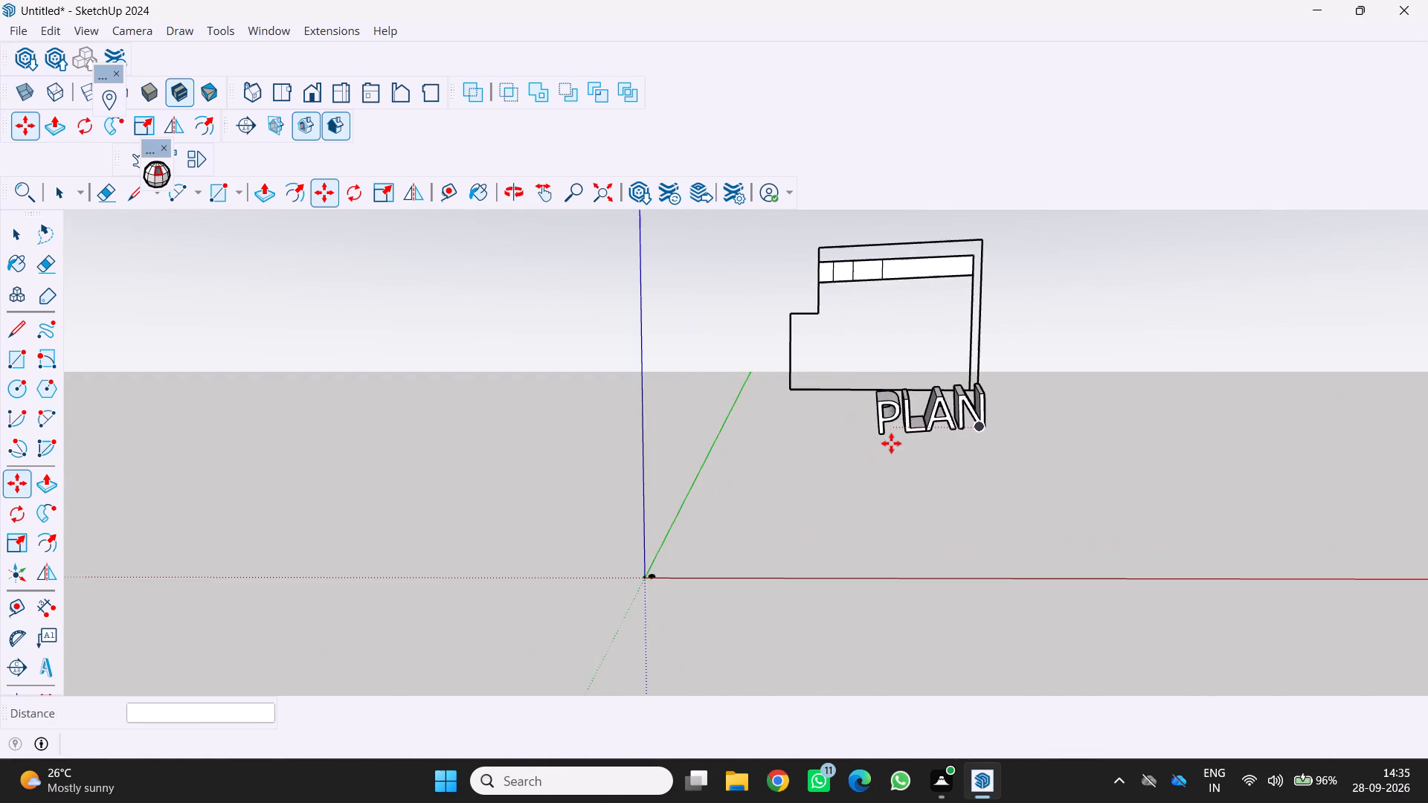
Examine the outline and PLAN text from several angles and distances, and find free space beside them for a new shape.
middle_click_drag(891, 443, 874, 401)
scroll(874, 401, "up", 3)
middle_click(874, 401)
scroll(874, 401, "down", 5)
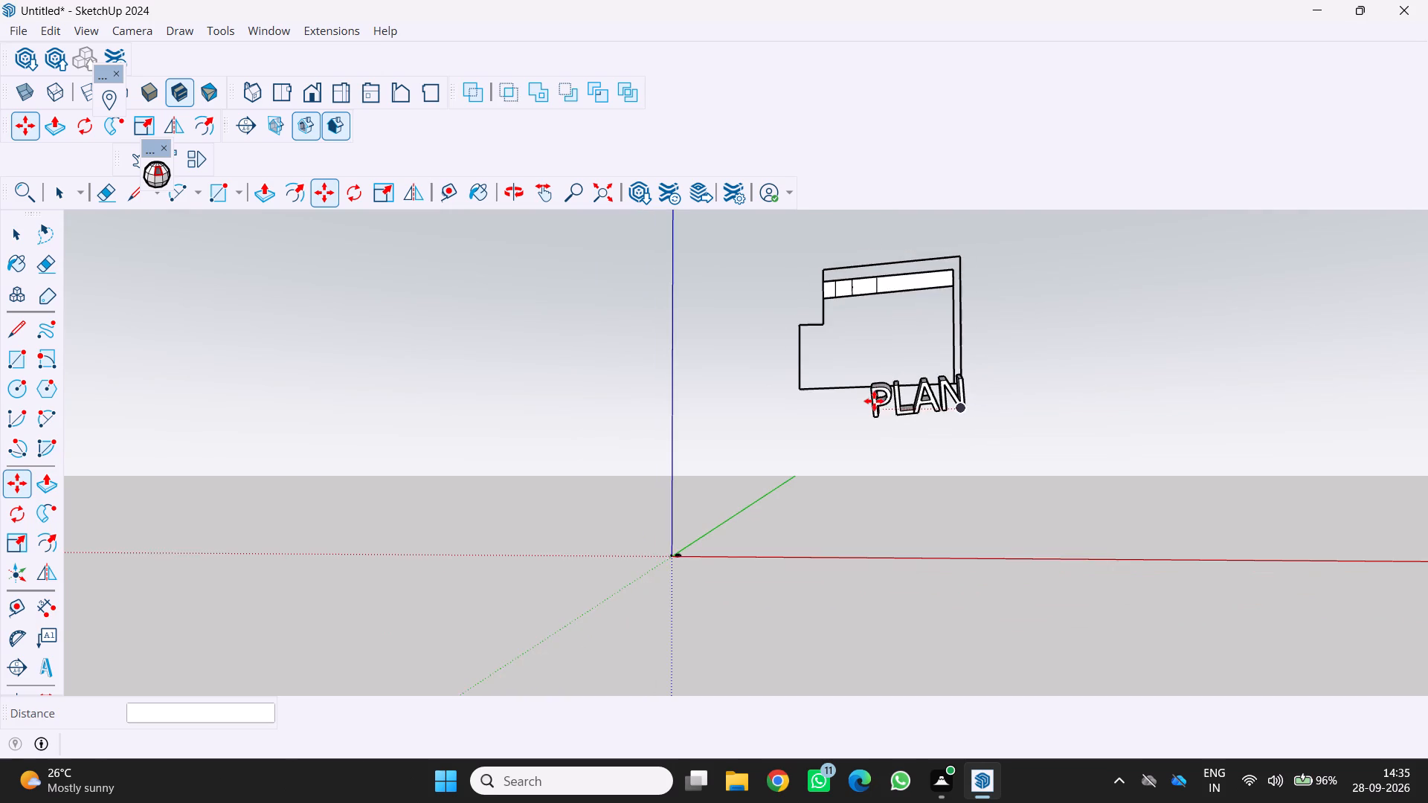
scroll(872, 408, "down", 1)
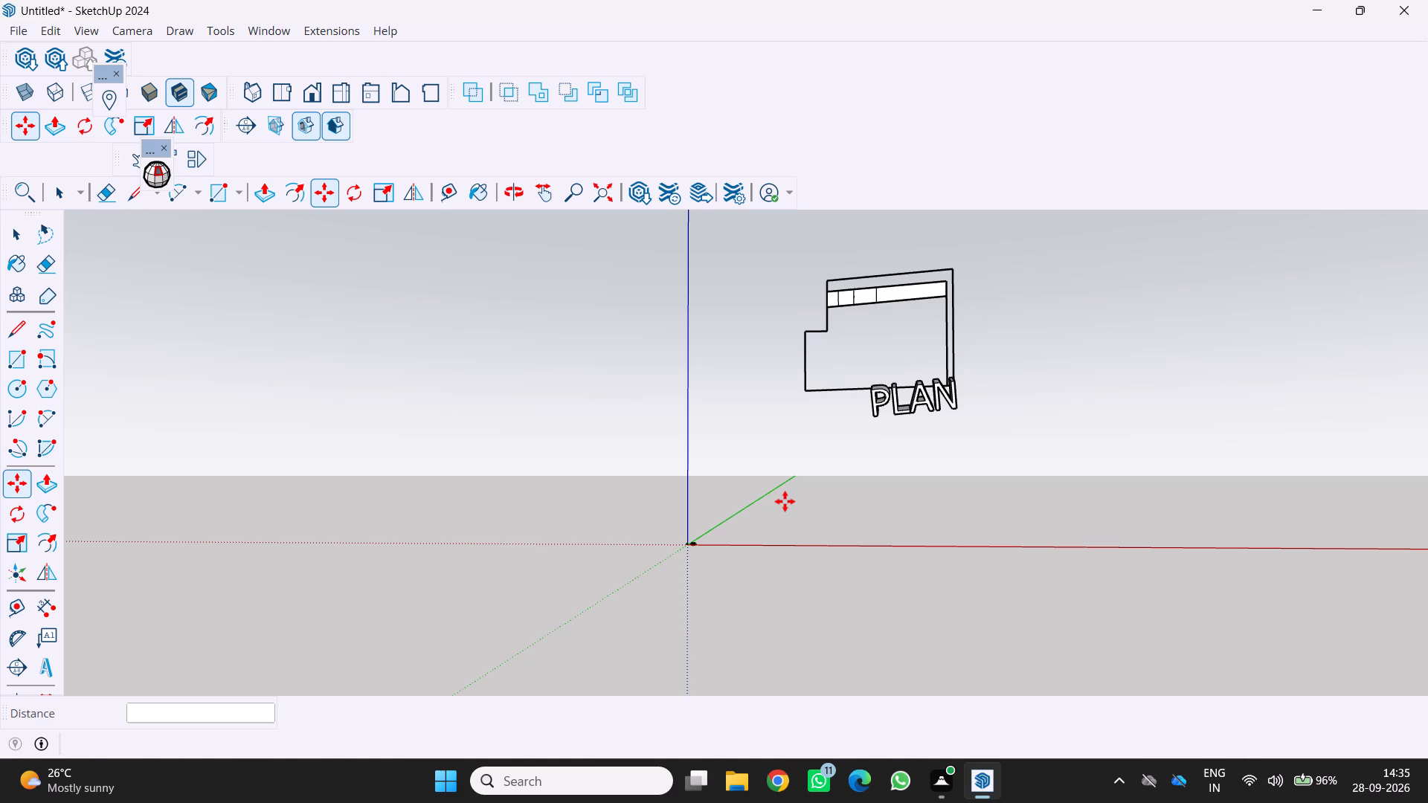
scroll(780, 504, "down", 7)
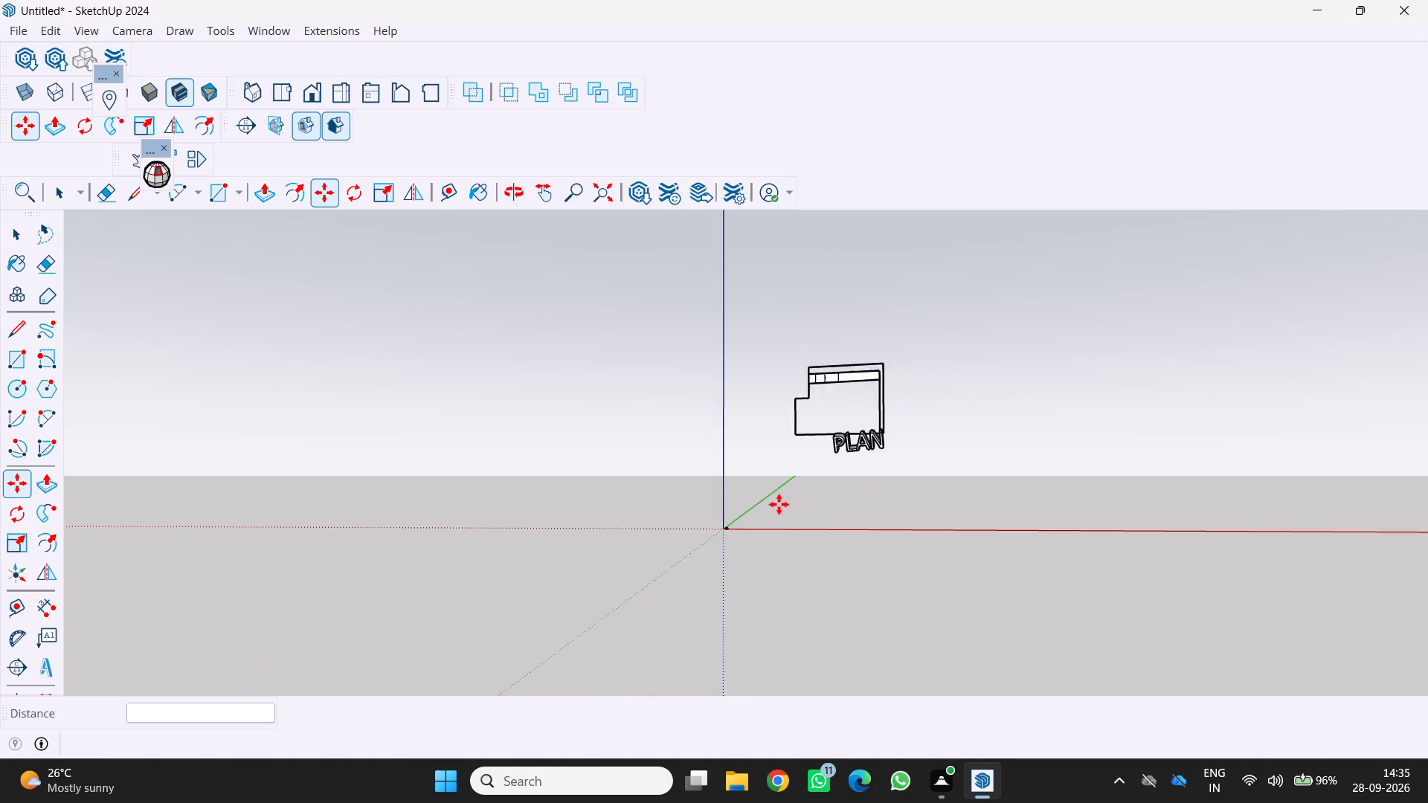
scroll(779, 504, "down", 6)
middle_click_drag(788, 505, 829, 546)
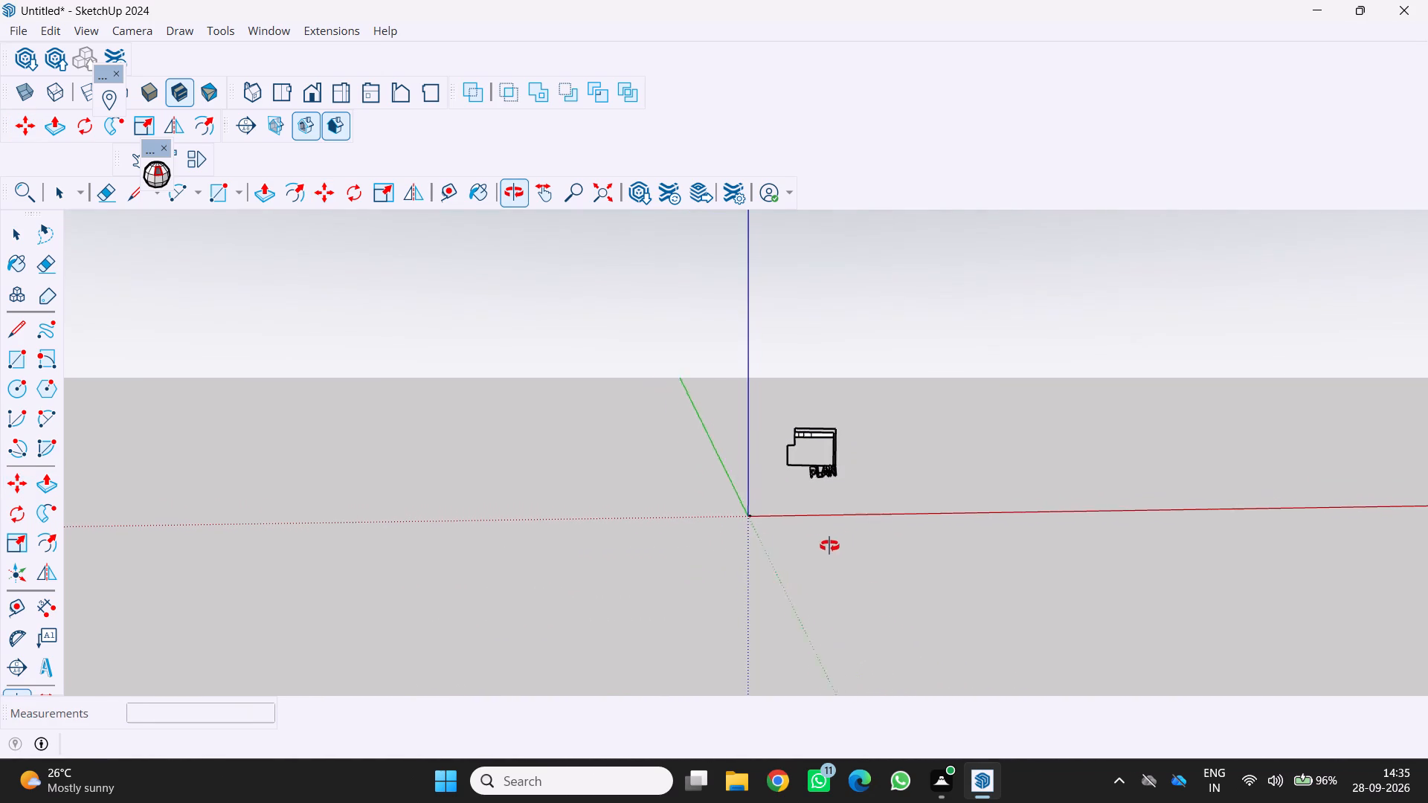
middle_click_drag(829, 546, 805, 550)
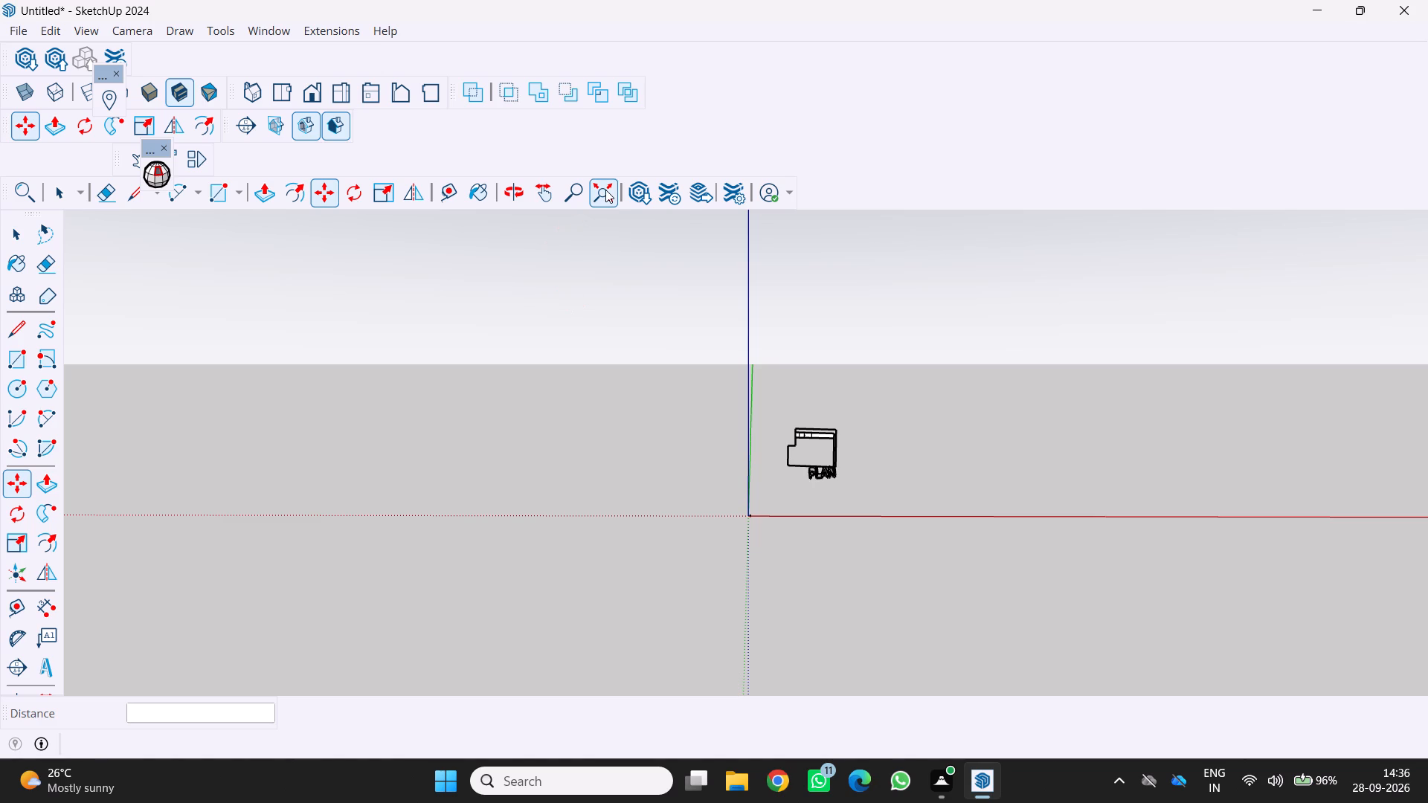
left_click(547, 193)
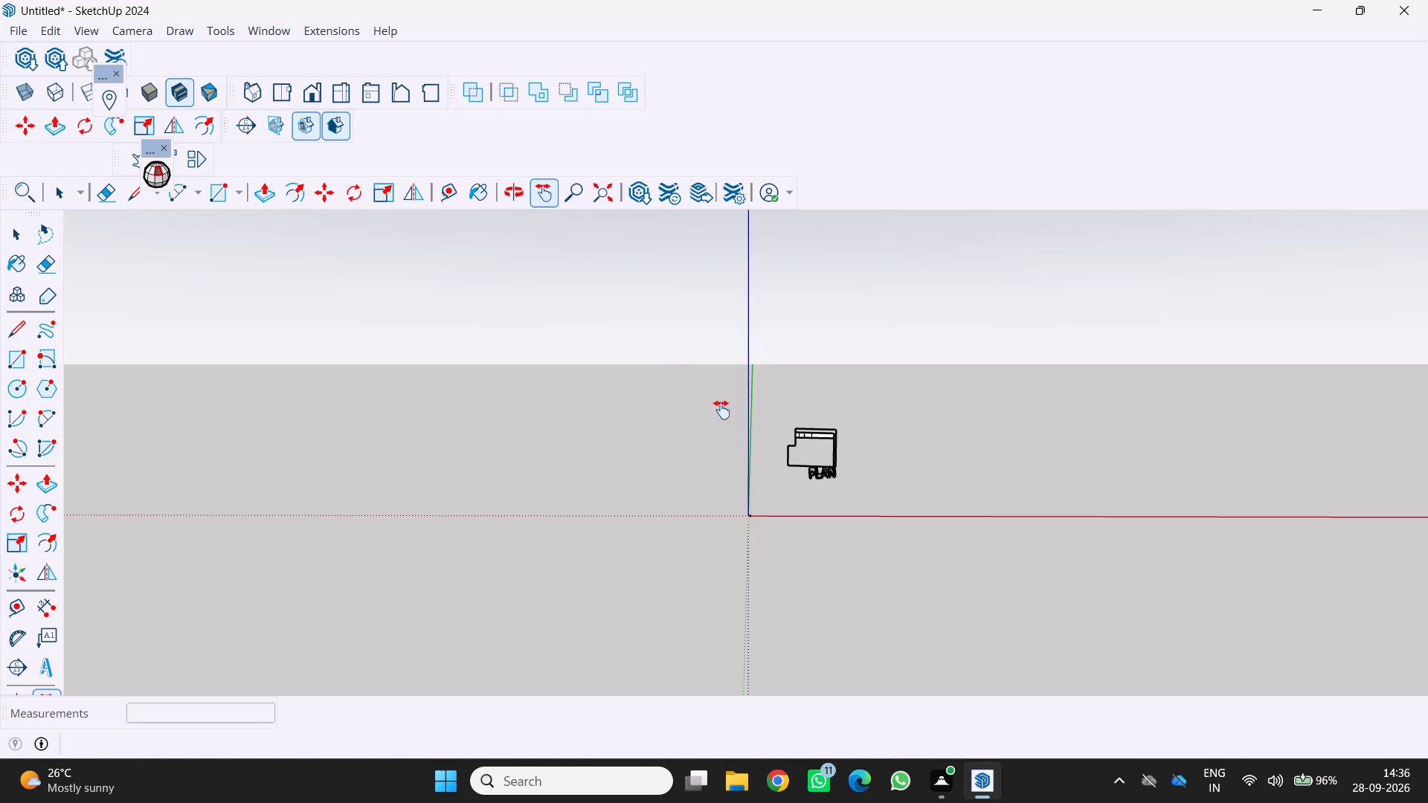
left_click_drag(752, 523, 206, 546)
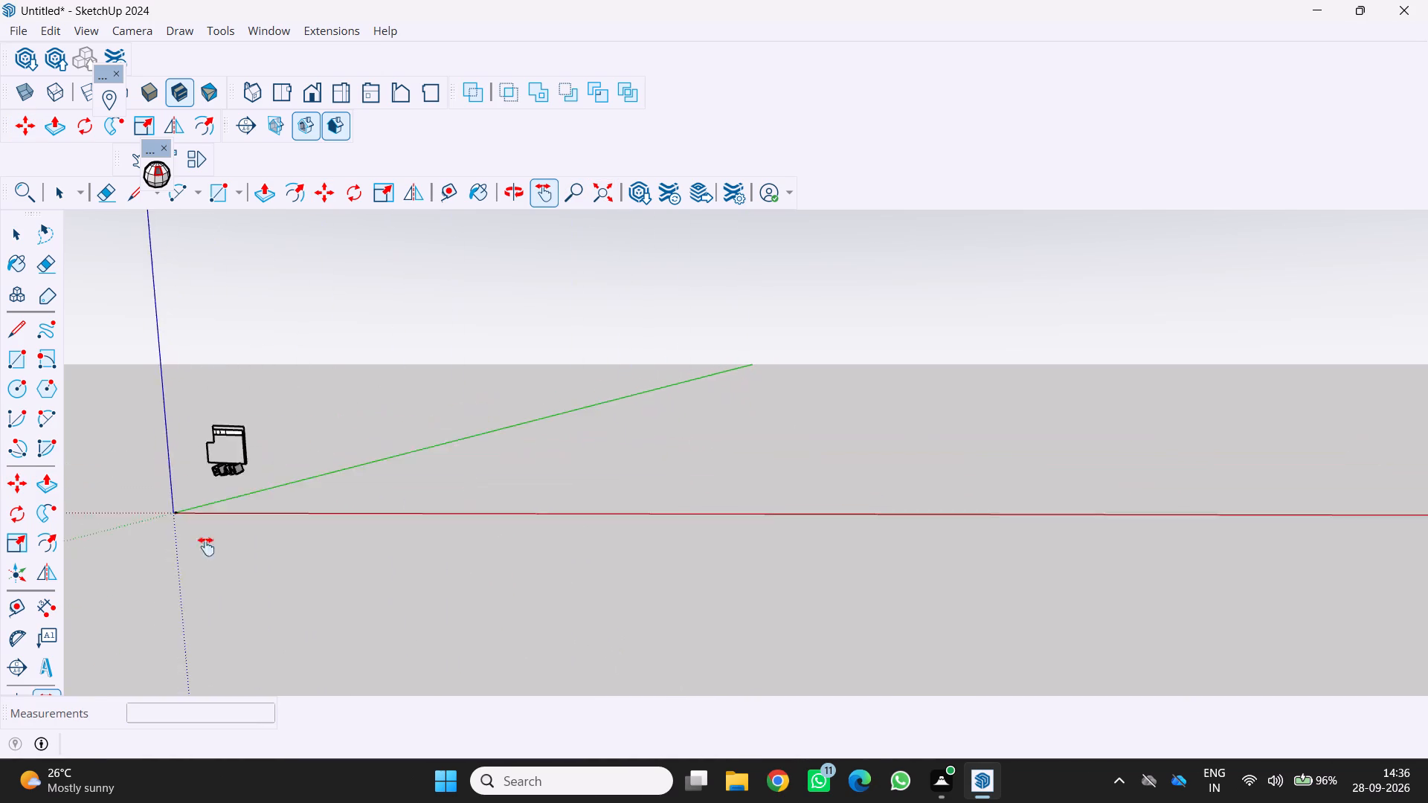
left_click_drag(206, 546, 691, 542)
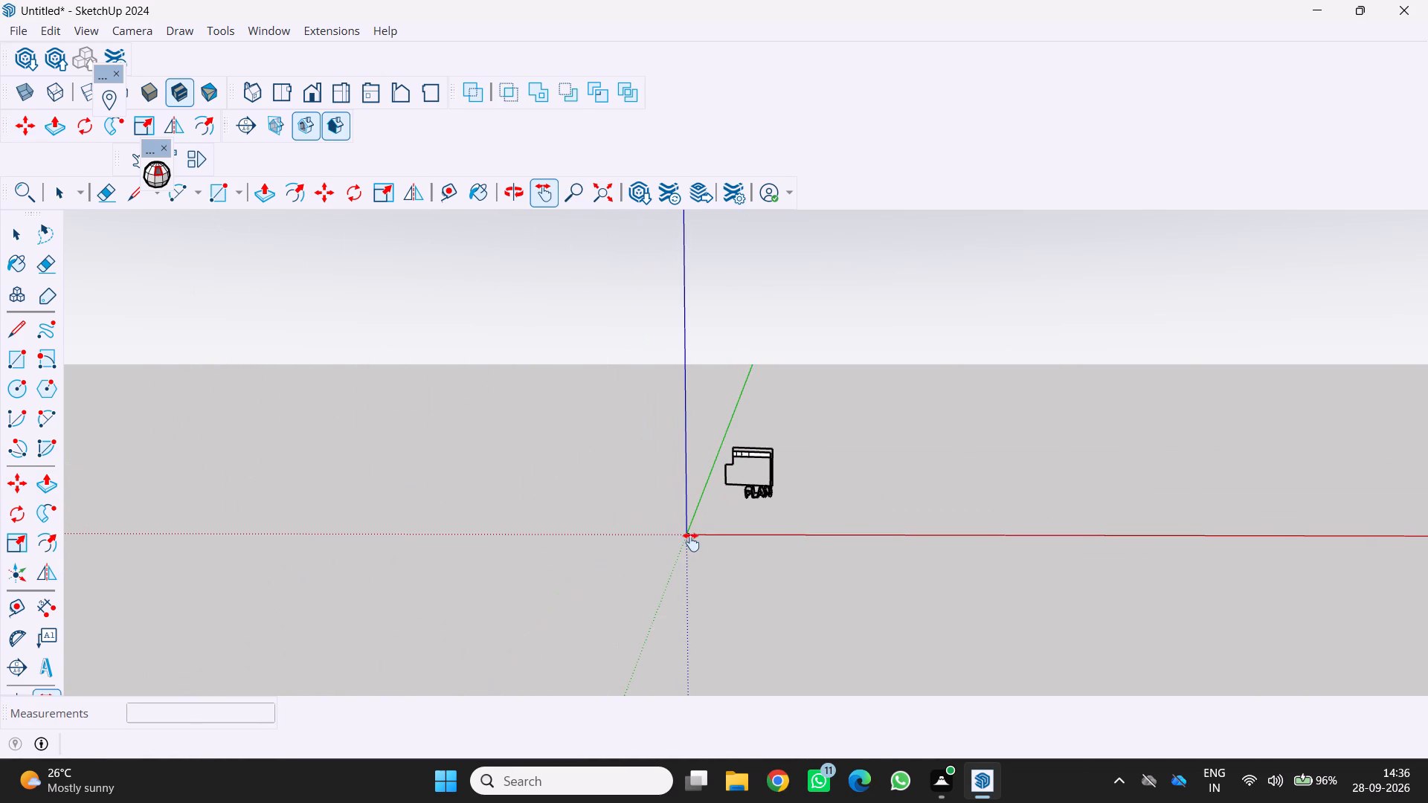
middle_click_drag(666, 549, 742, 581, "shift")
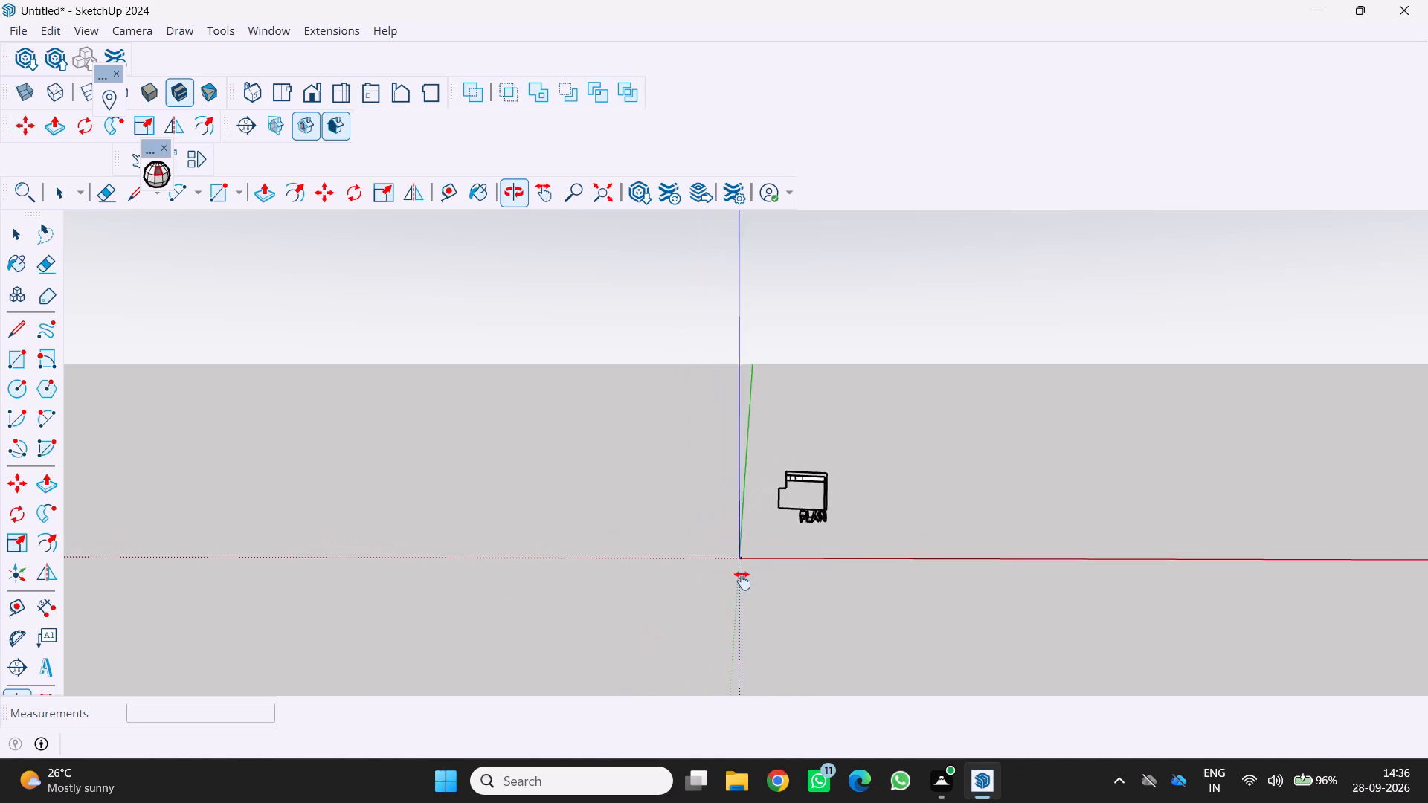
middle_click_drag(742, 581, 739, 549, "shift")
scroll(742, 580, "down", 5, "shift")
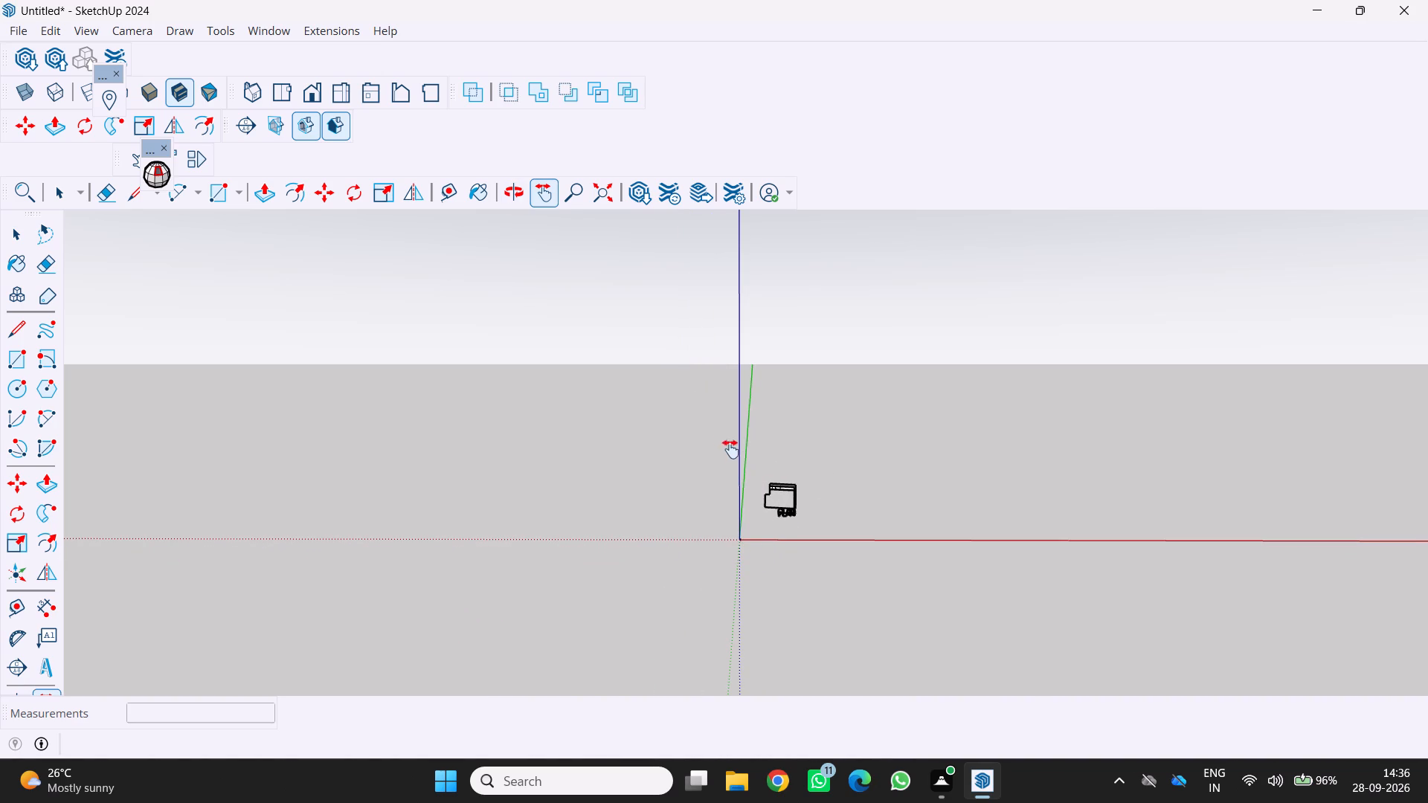
middle_click_drag(751, 555, 286, 584)
scroll(751, 555, "up", 1)
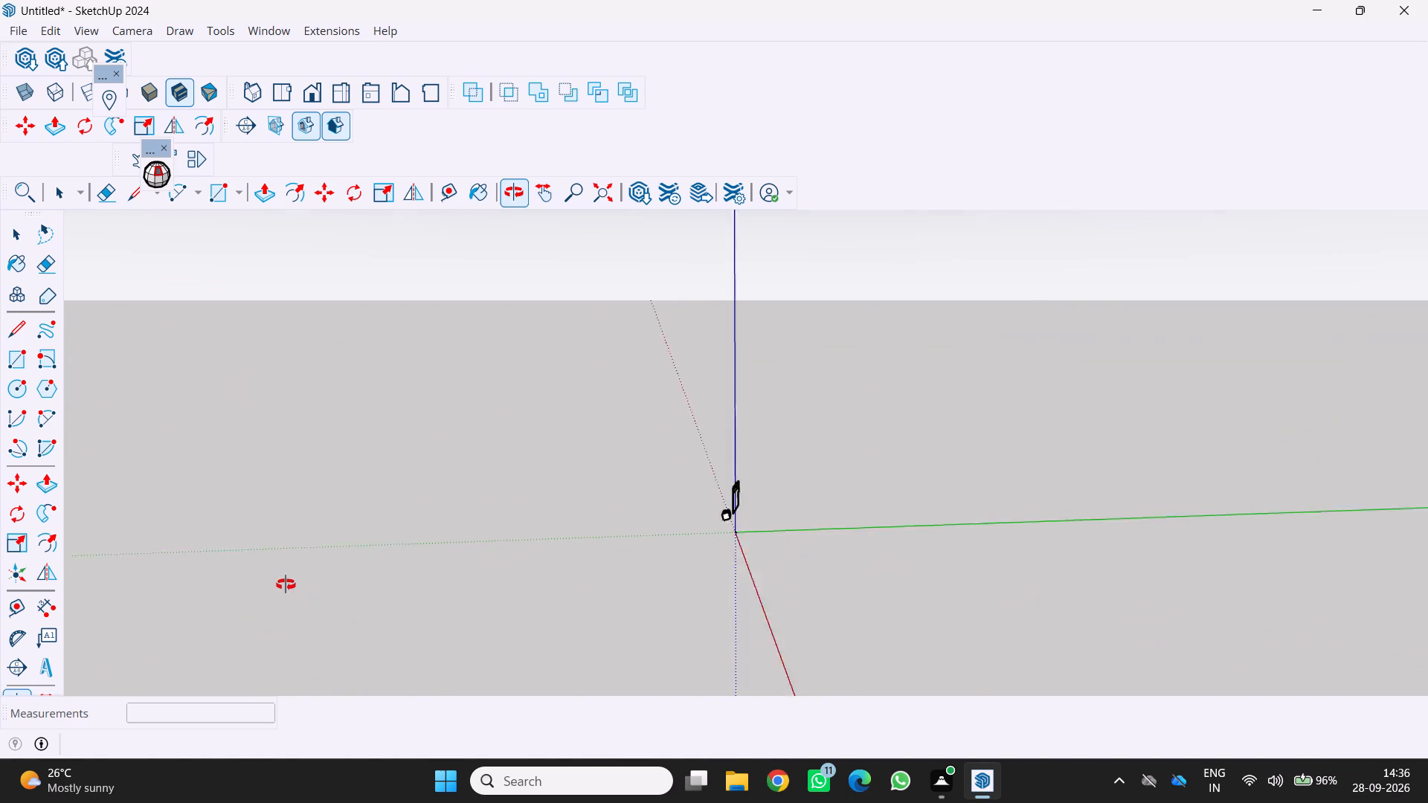
middle_click_drag(286, 584, 760, 550)
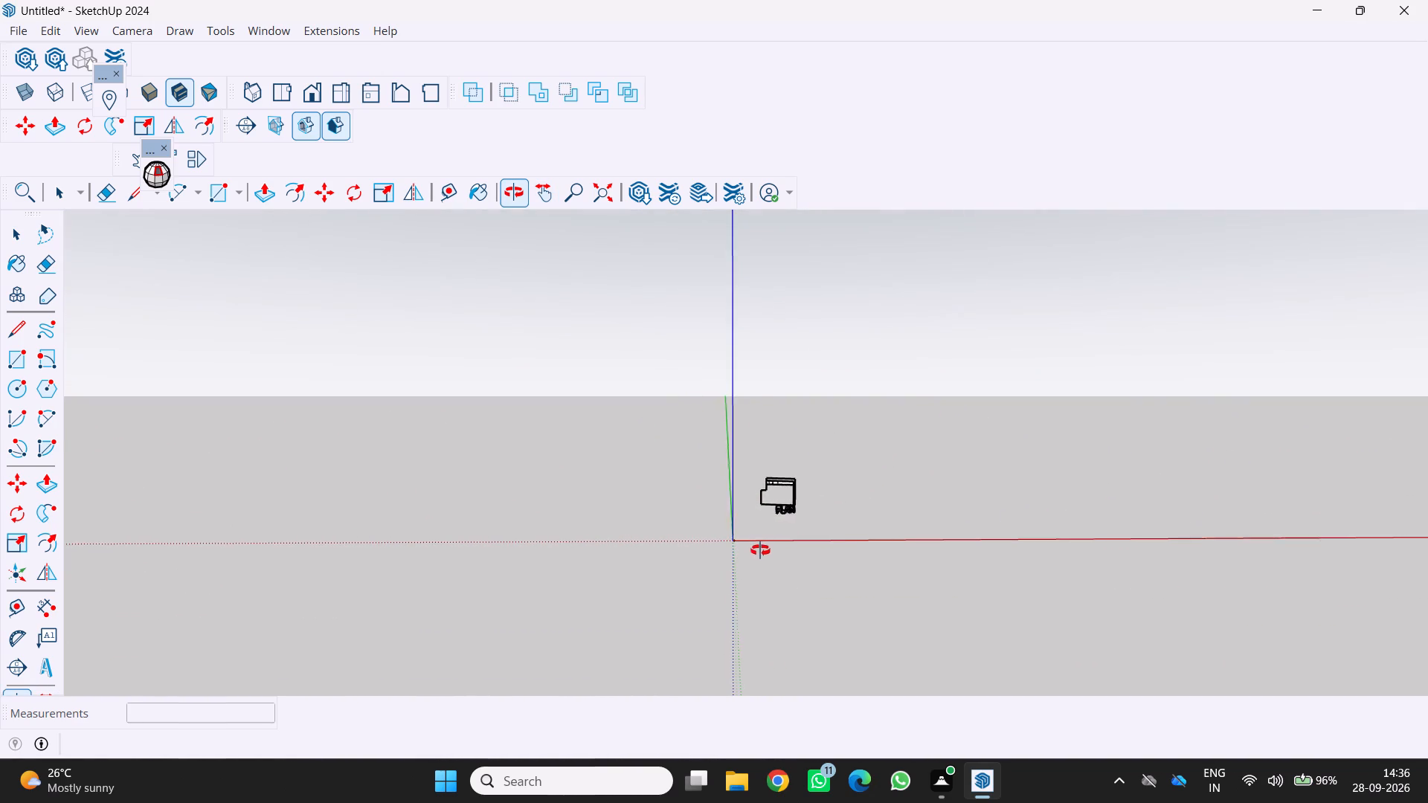
middle_click_drag(760, 550, 760, 565)
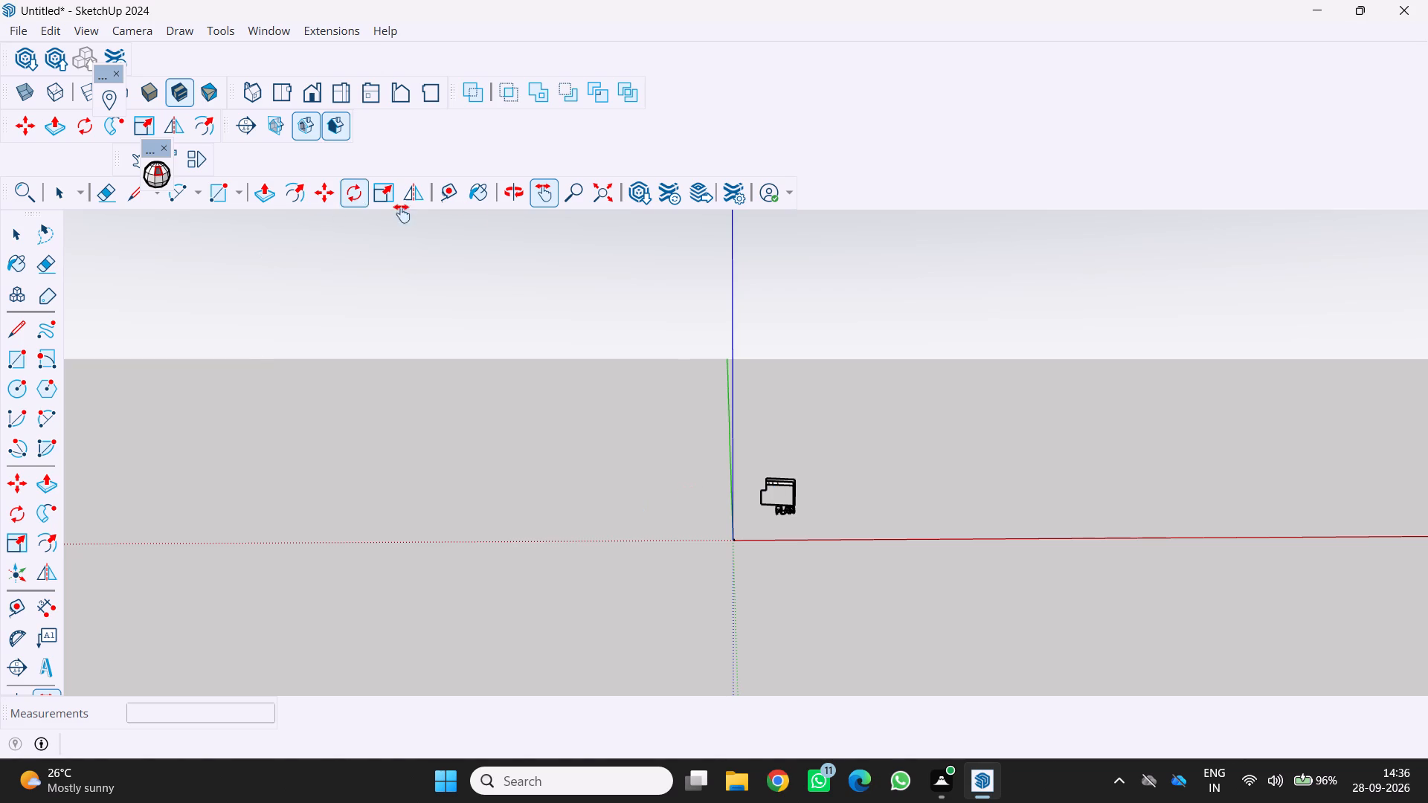
left_click(551, 193)
left_click_drag(733, 549, 650, 528)
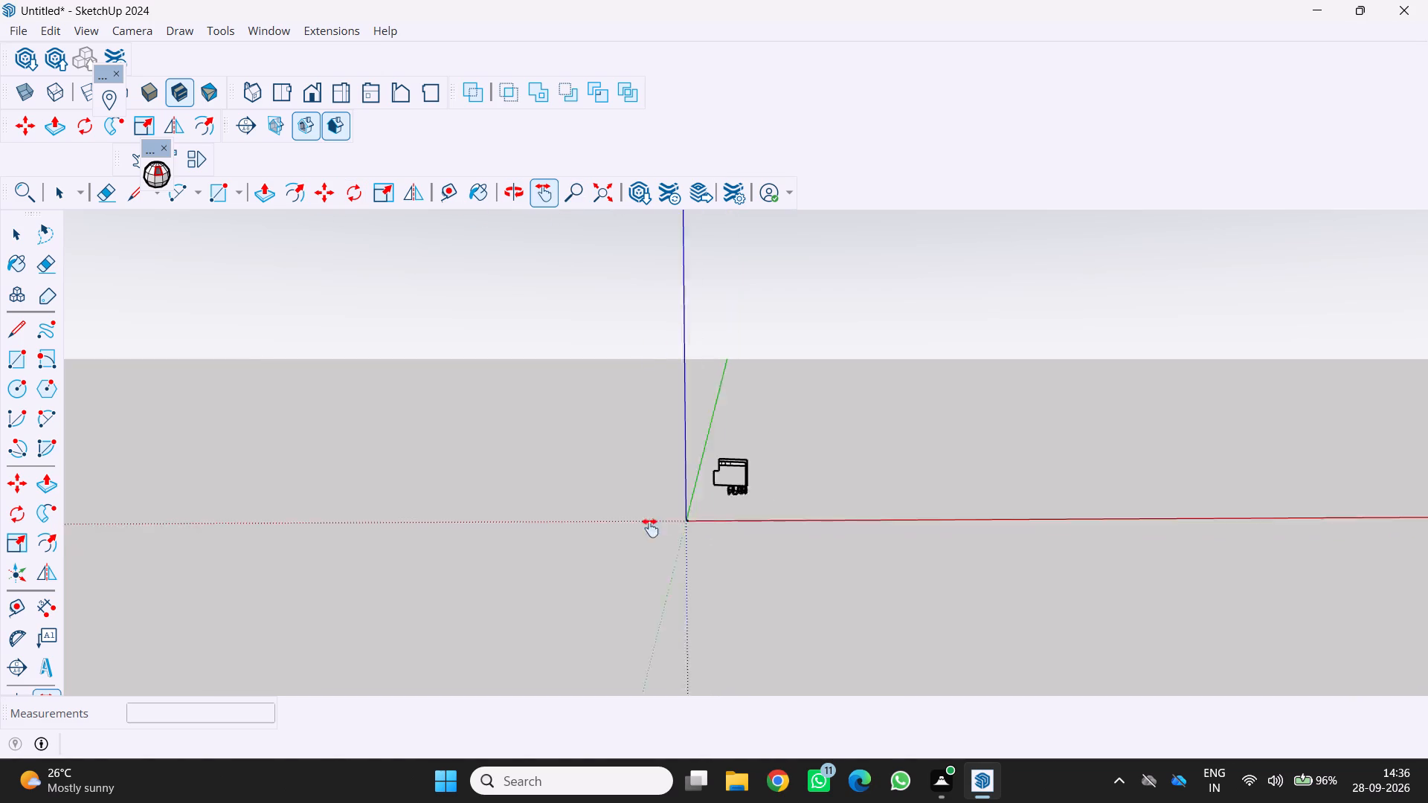
left_click_drag(650, 528, 438, 534)
middle_click_drag(443, 531, 455, 549)
scroll(442, 532, "down", 1)
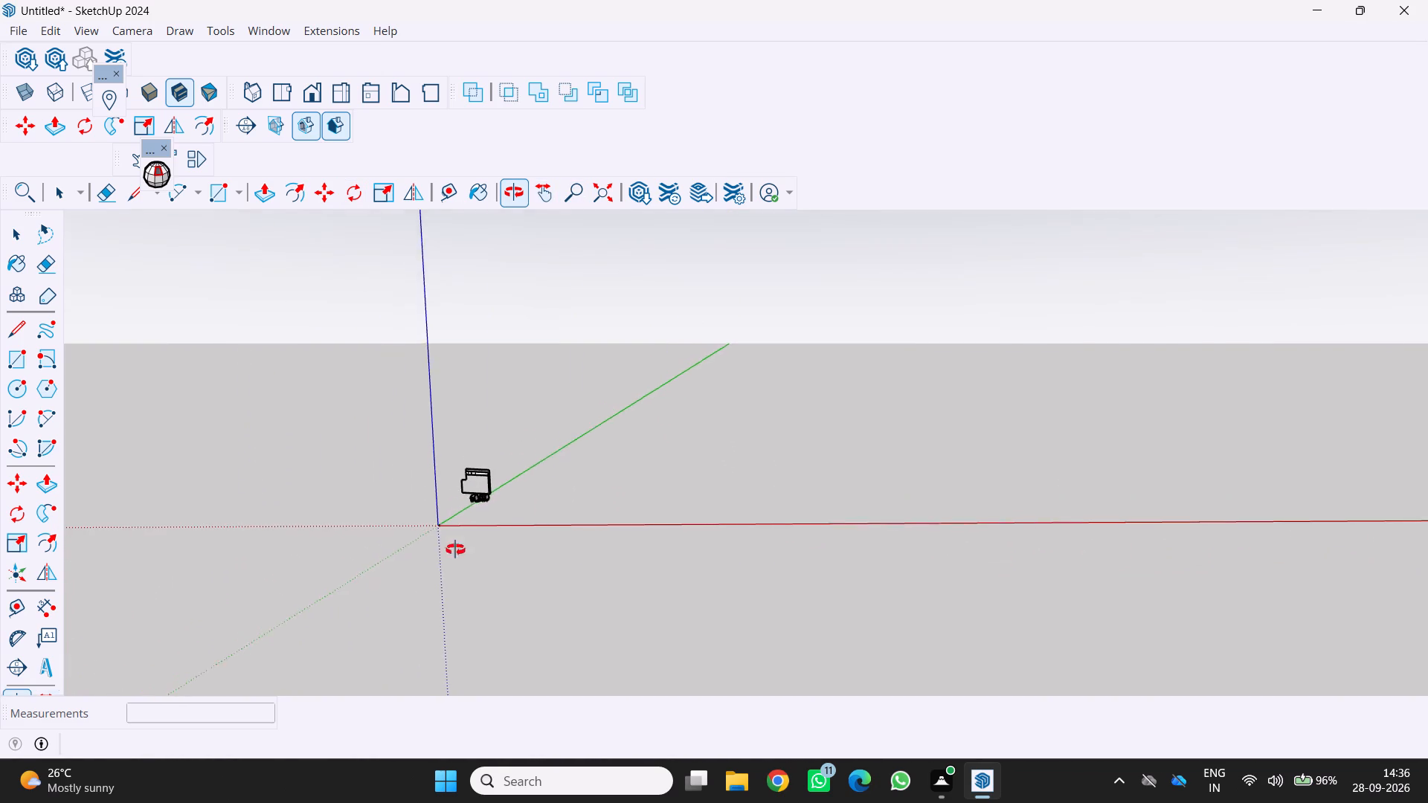
middle_click_drag(455, 549, 573, 552)
scroll(583, 582, "down", 2)
middle_click_drag(574, 581, 529, 555)
middle_click(529, 555)
scroll(549, 549, "up", 8)
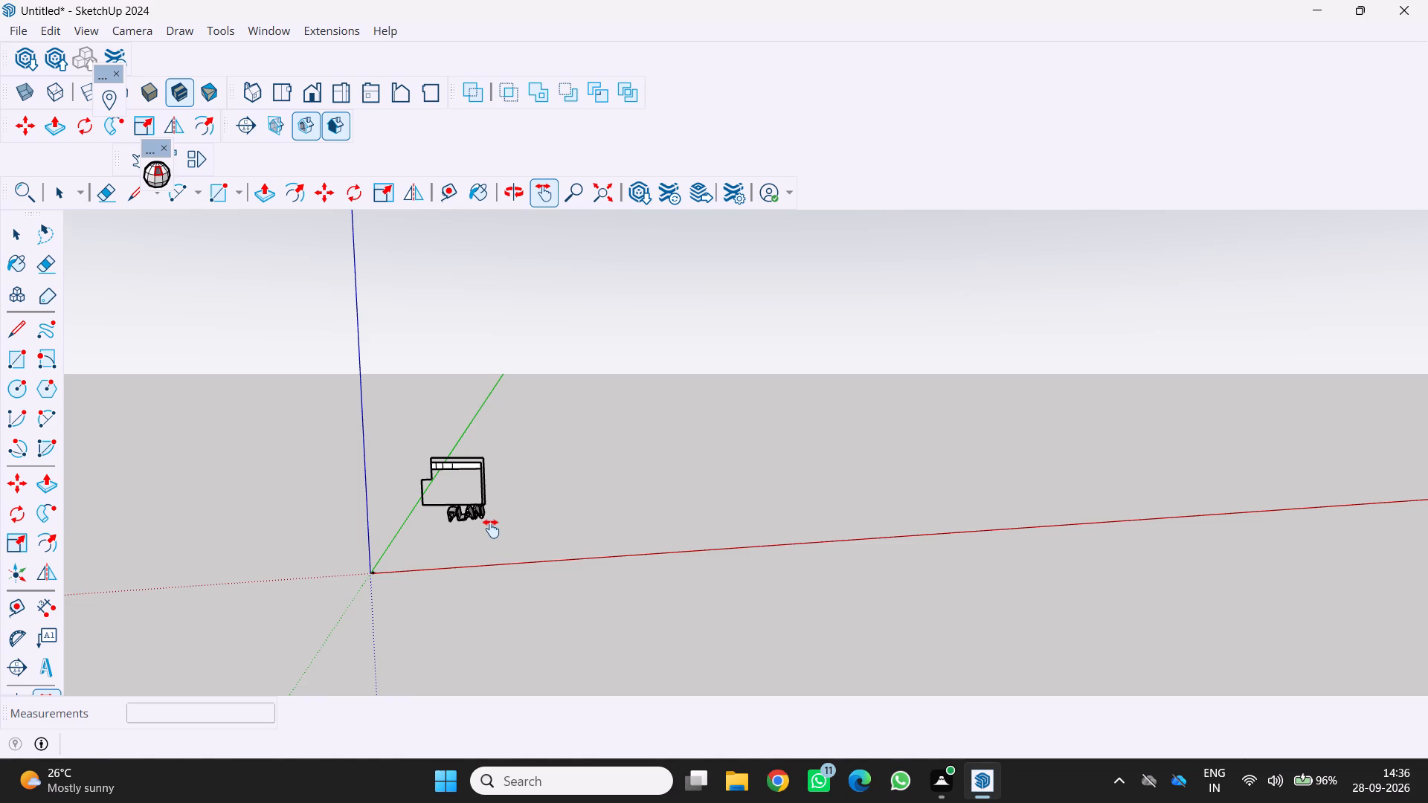
Draw an upright 3000 by 3000 inch square with the Line tool in the empty space beyond the outline, closing it into a face.
left_click(126, 199)
left_click(628, 323)
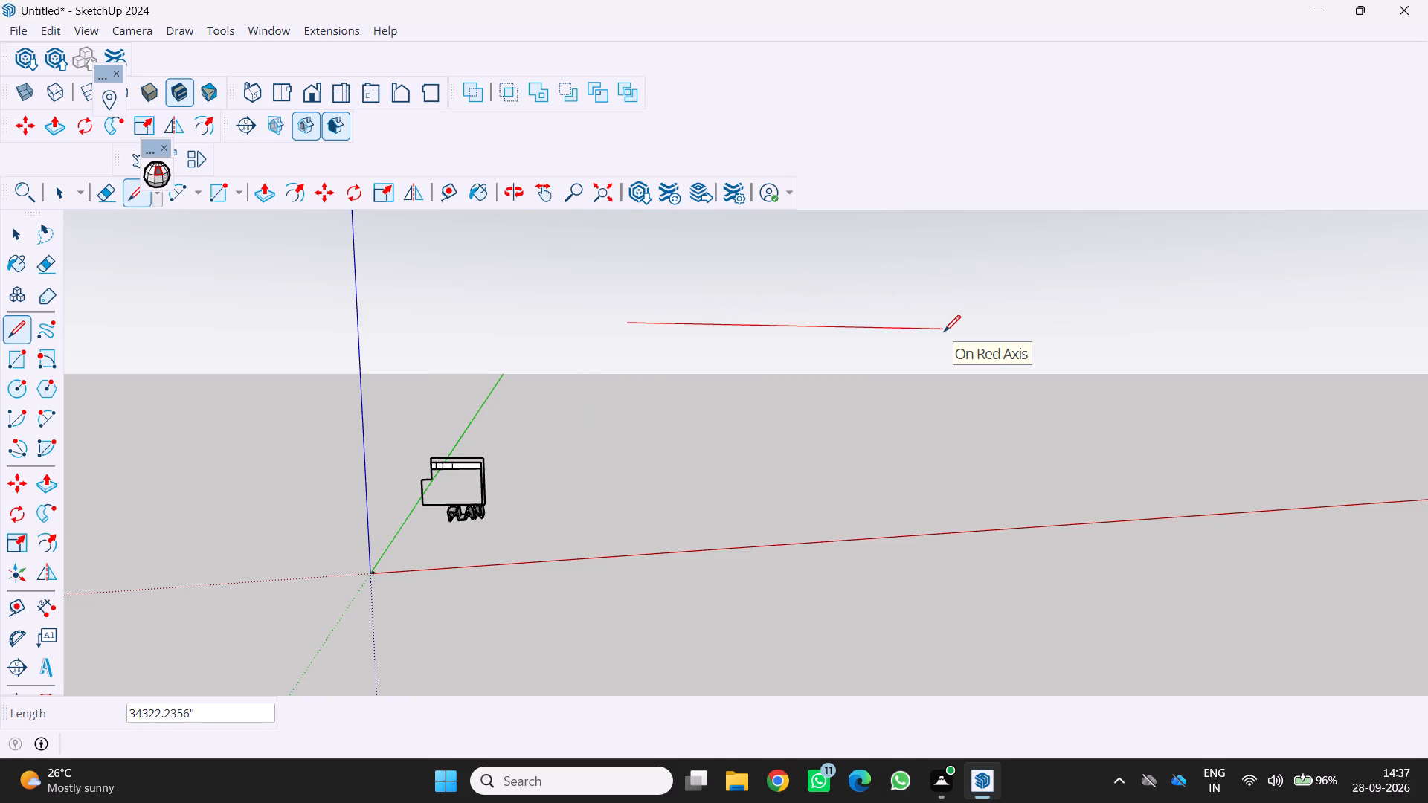
type("300")
key("0")
key("Return")
scroll(641, 387, "up", 2)
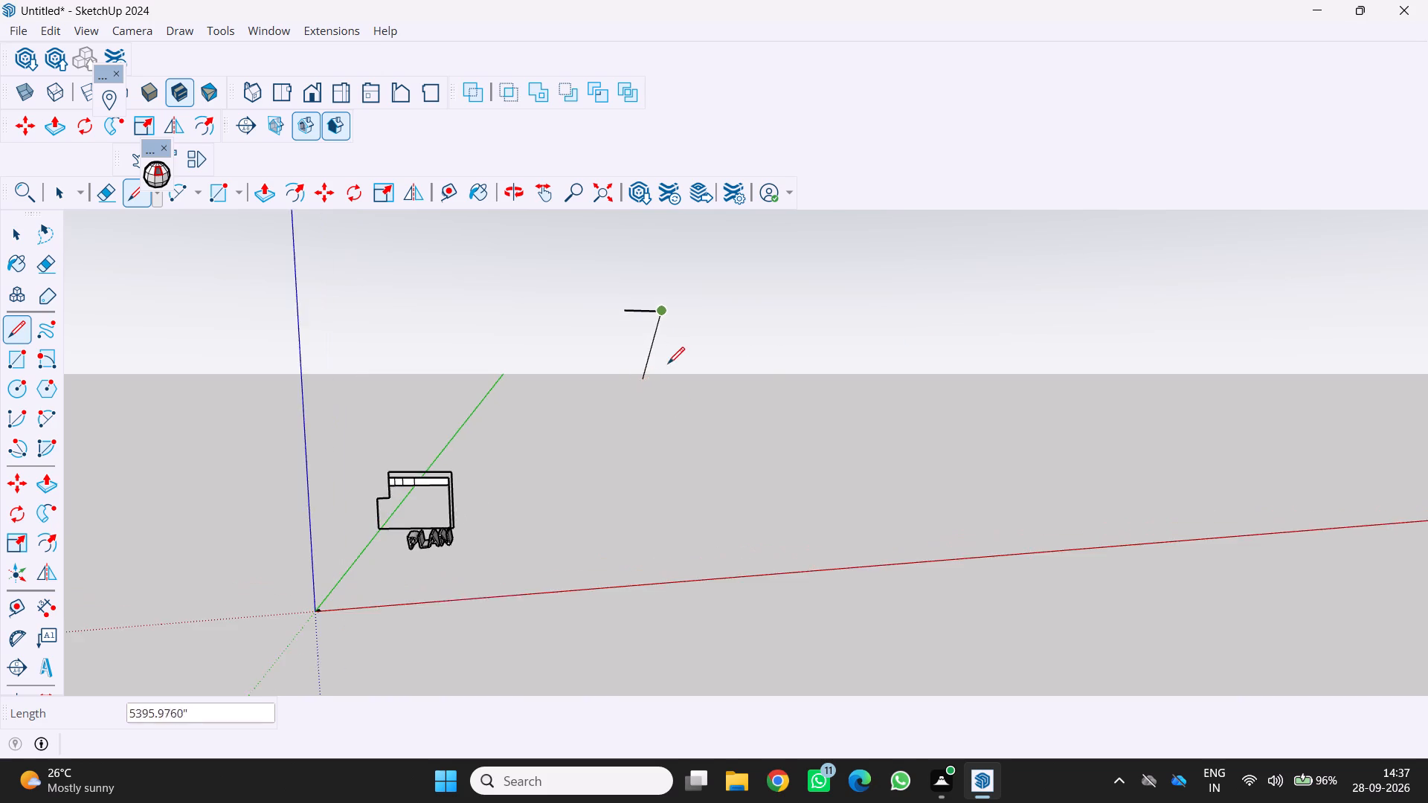
scroll(668, 364, "up", 15)
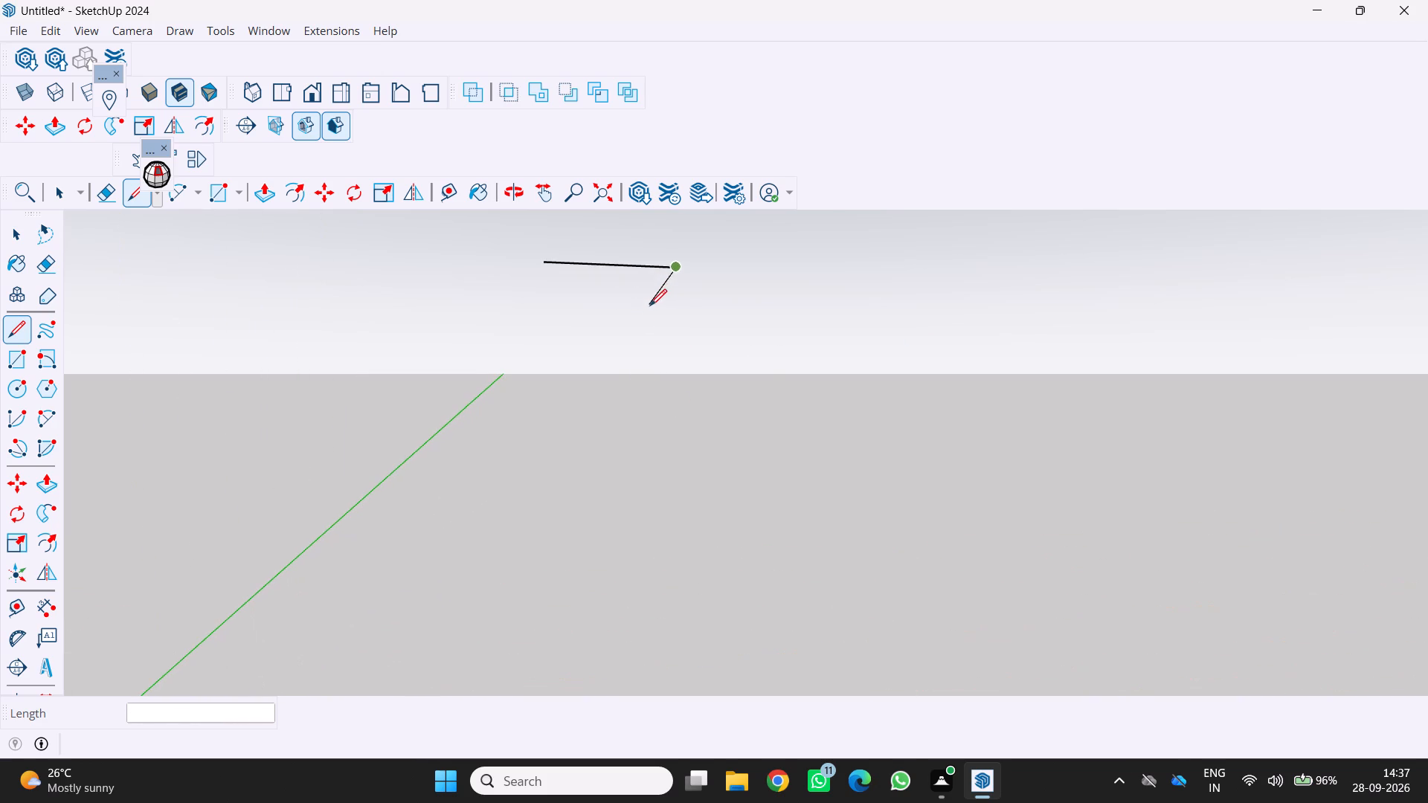
scroll(650, 306, "down", 2)
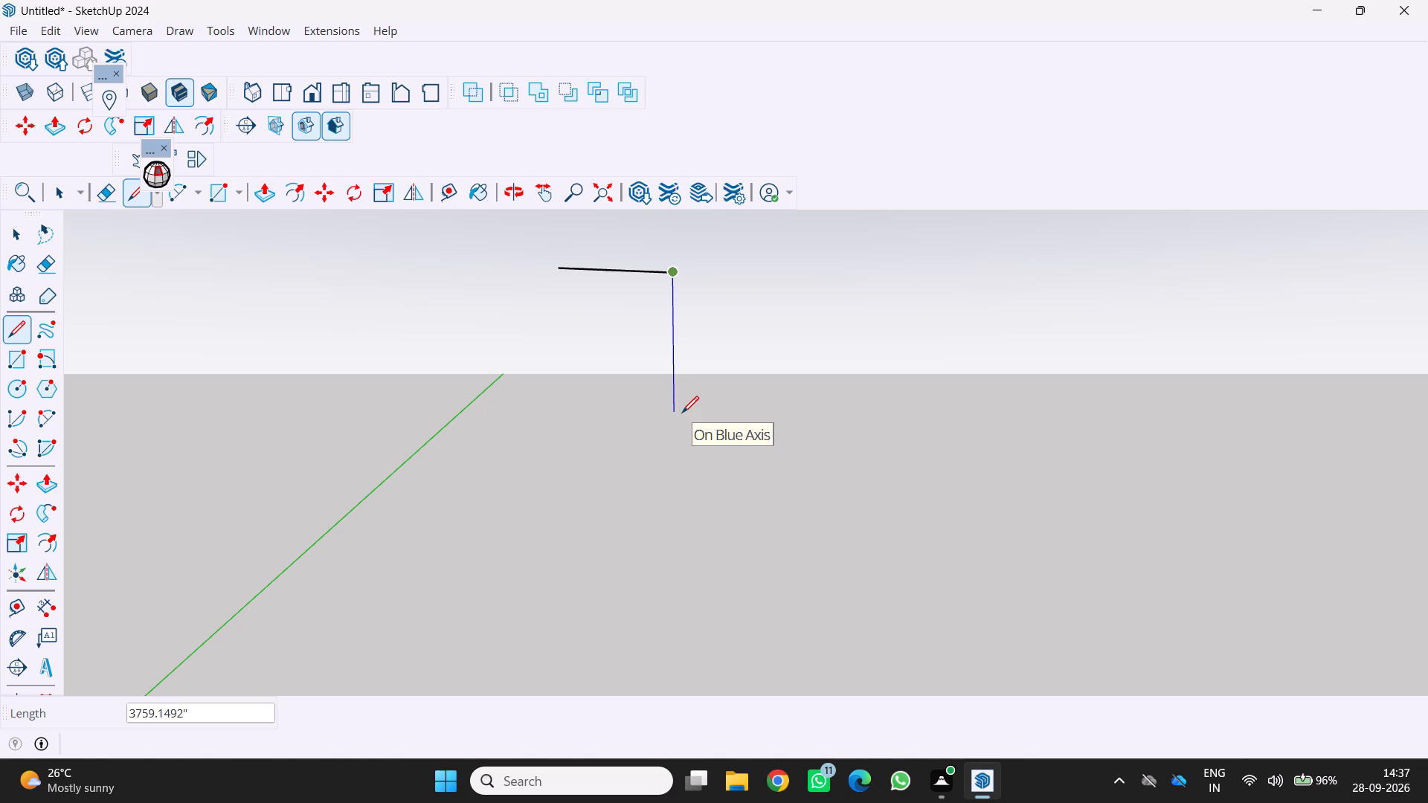
type("3000")
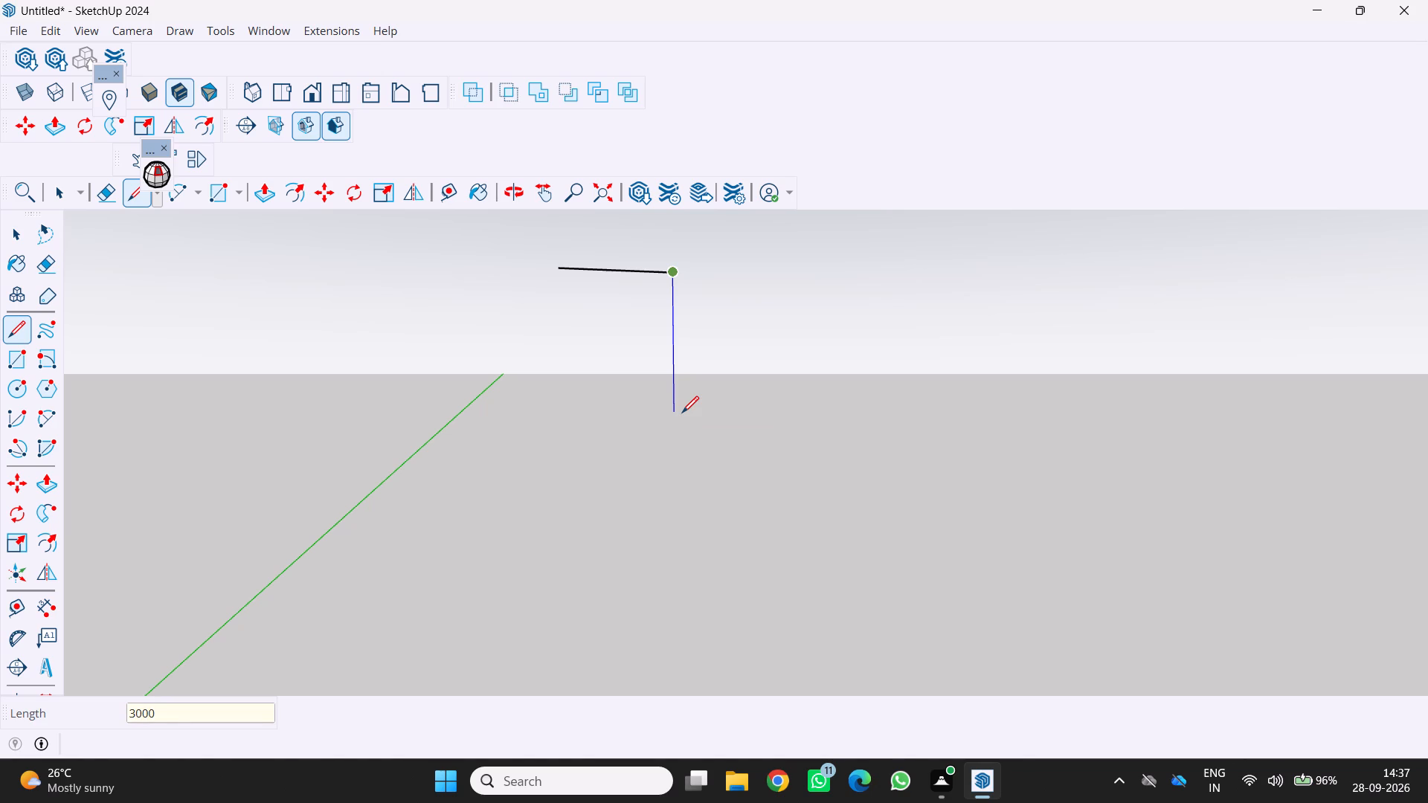
key("Return")
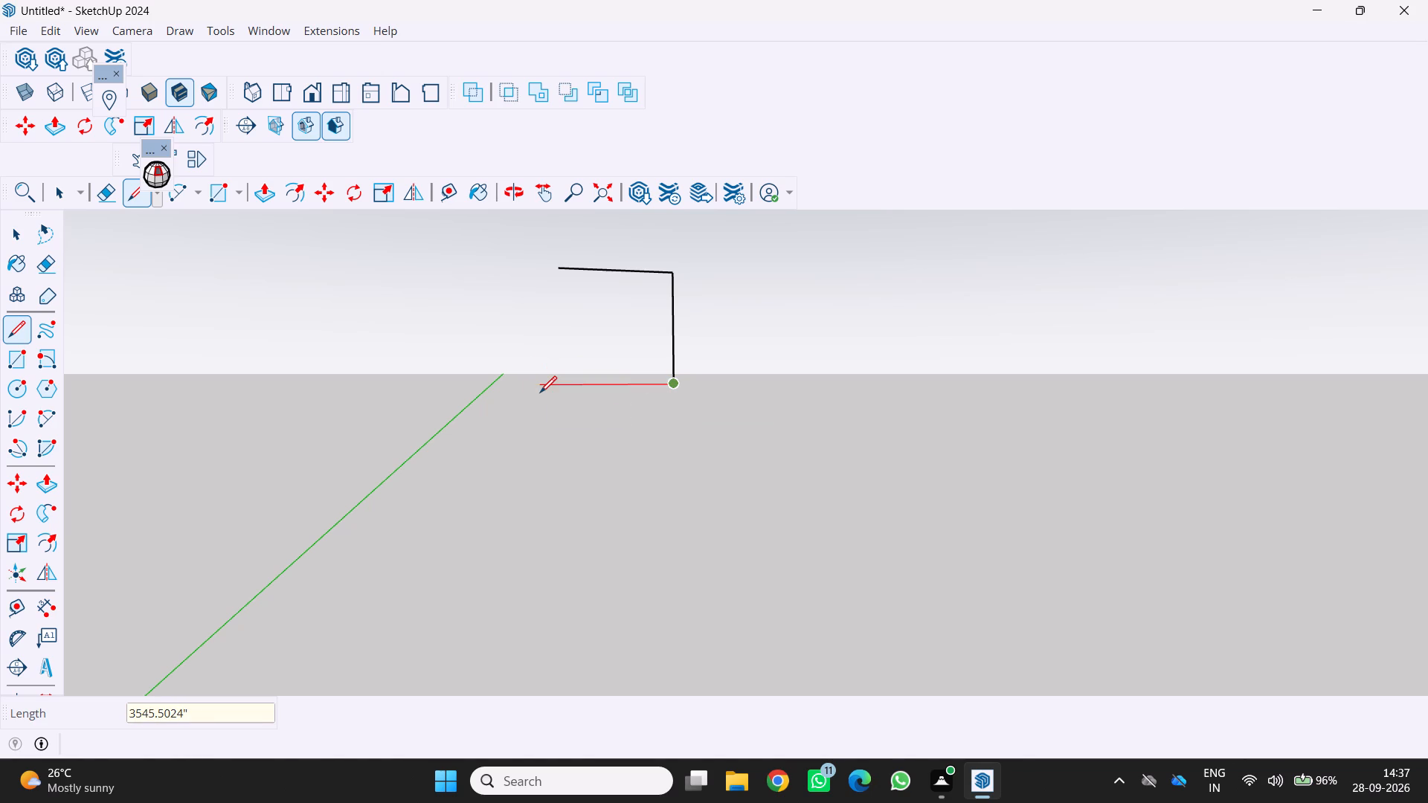
type("3000")
key("Return")
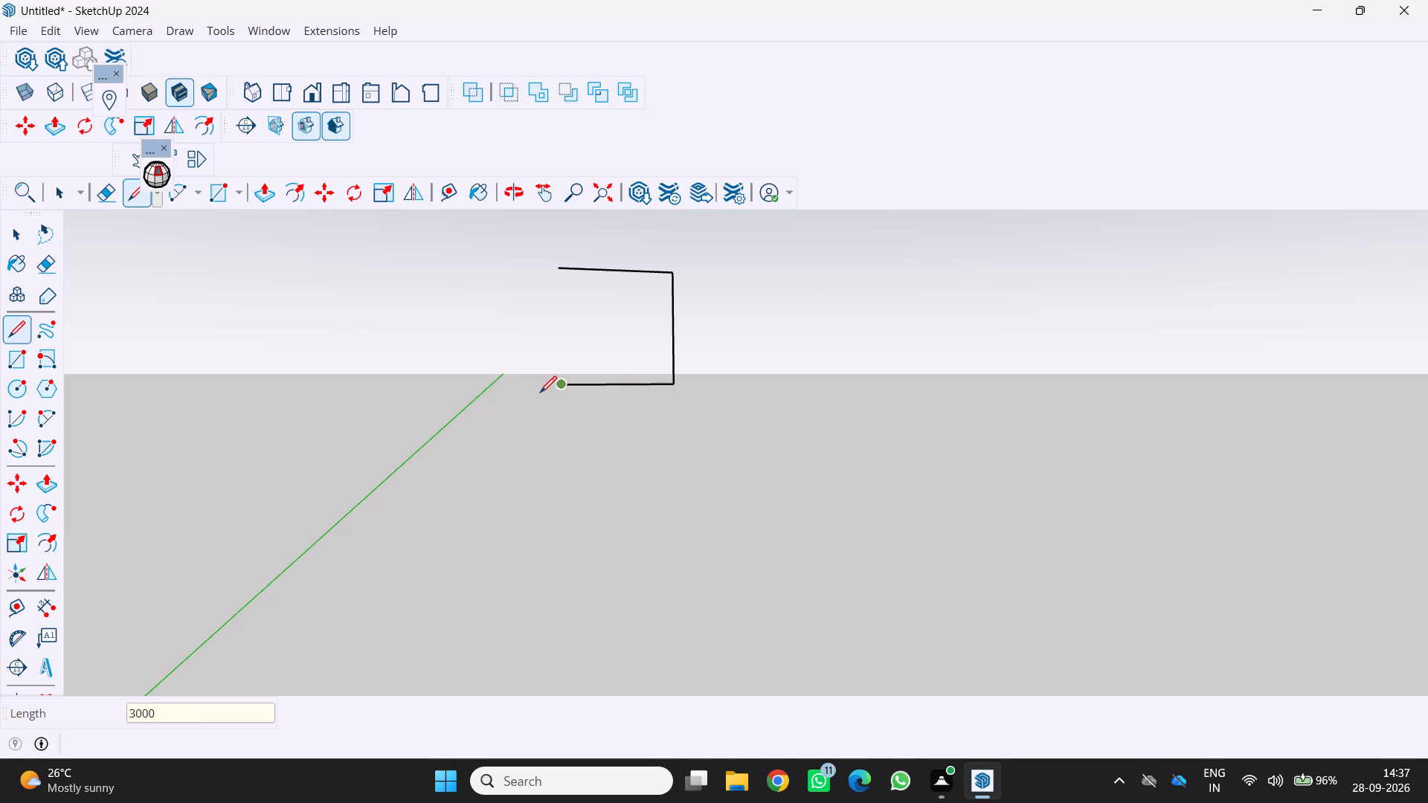
left_click(559, 273)
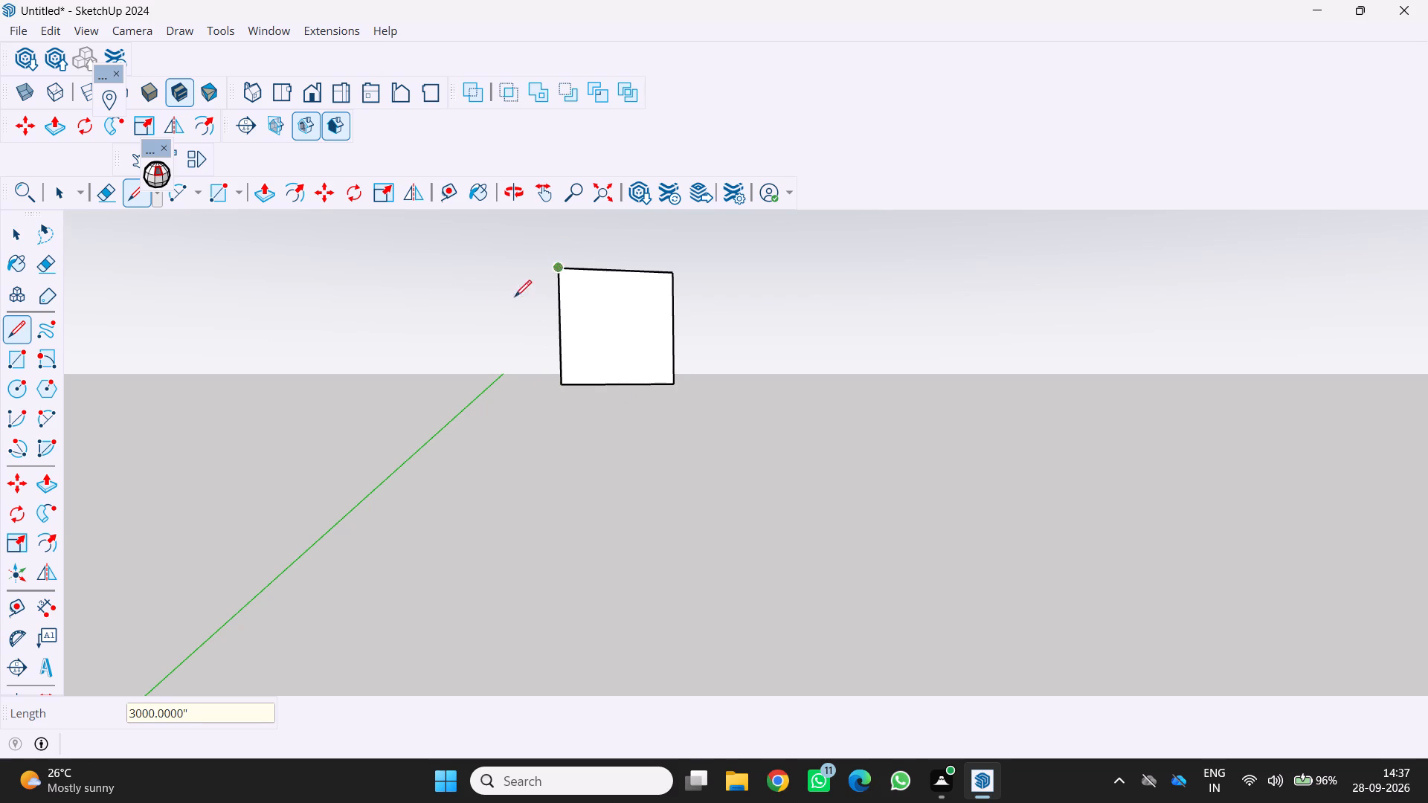
Offset the new square's edges inward by 228 inches to form a uniform border.
scroll(516, 373, "down", 1)
middle_click_drag(516, 373, 529, 432)
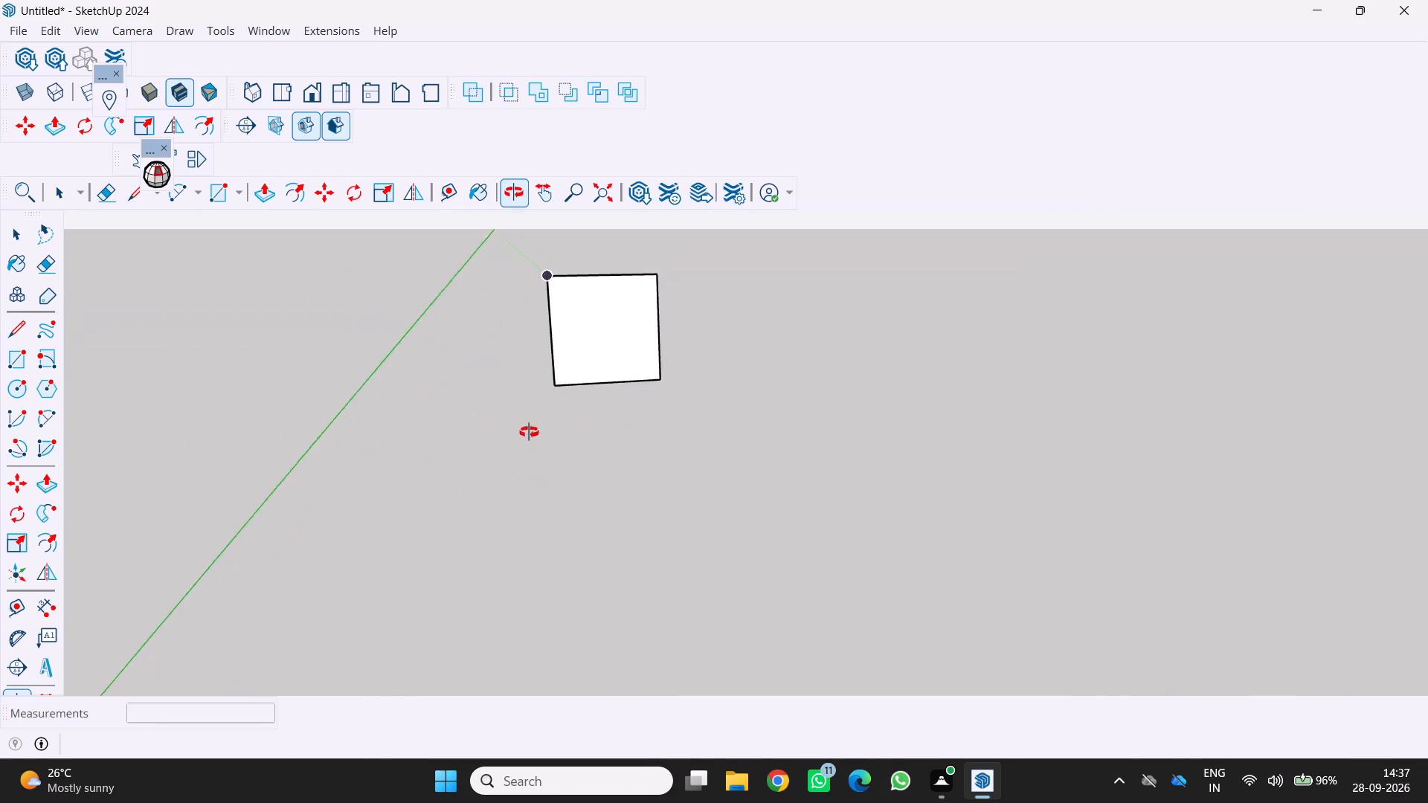
middle_click_drag(529, 432, 478, 423)
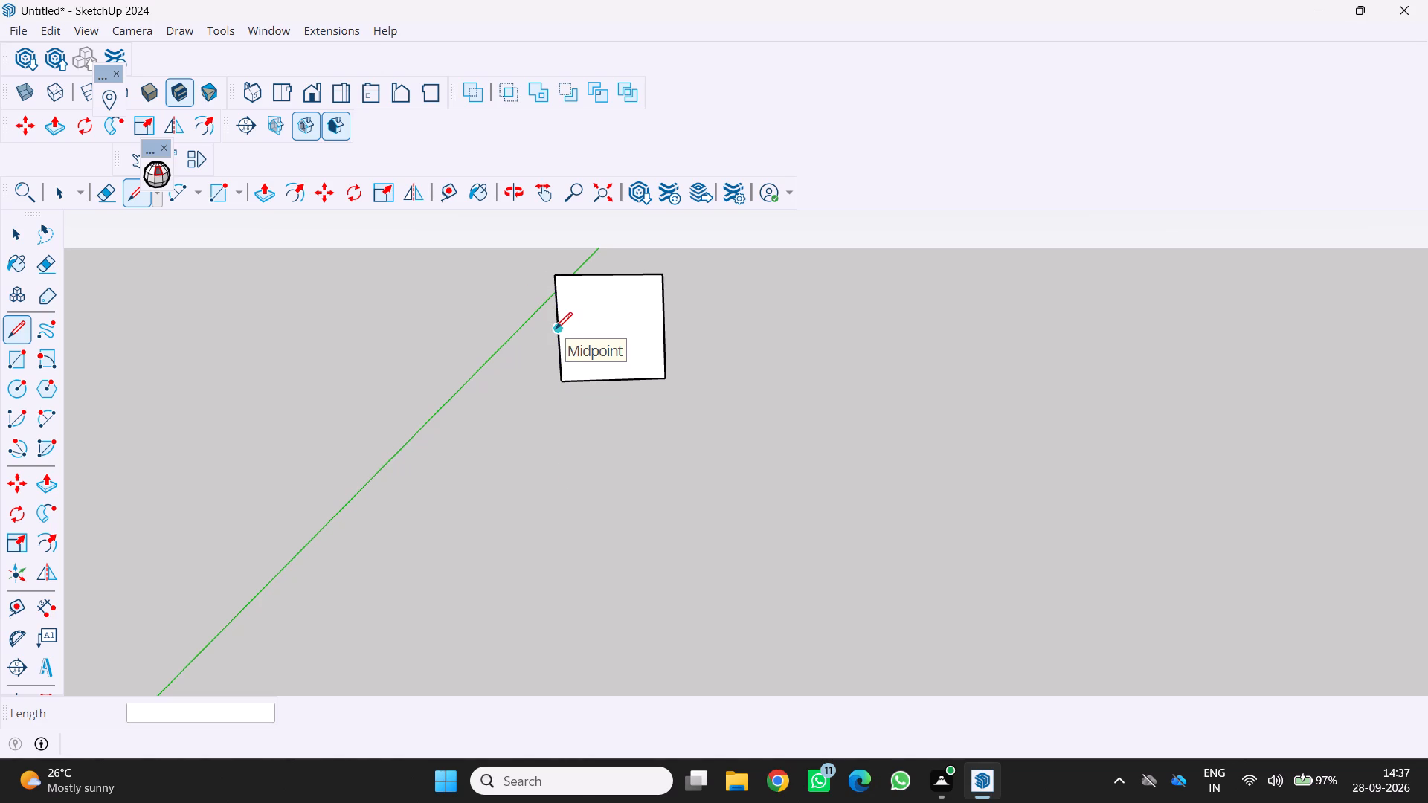
key("f")
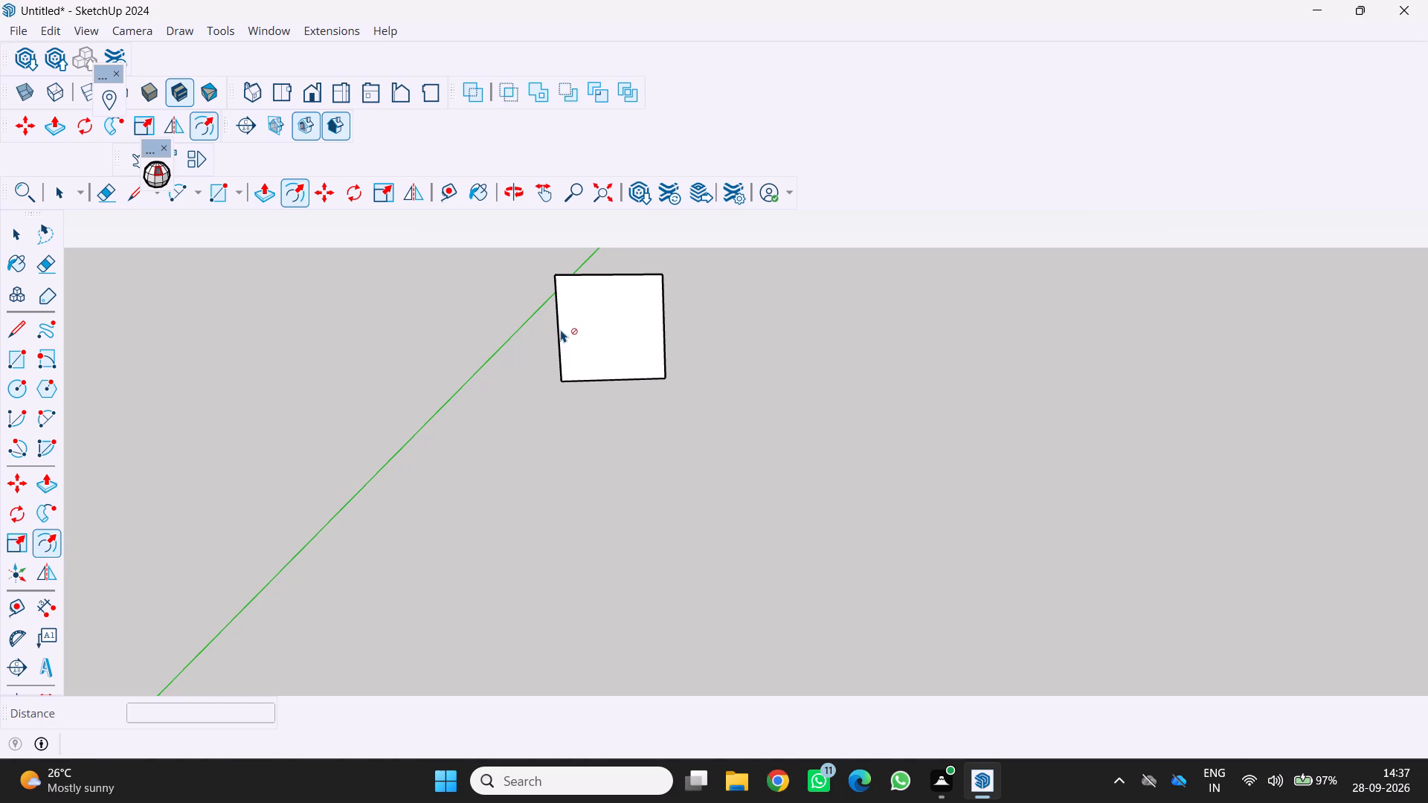
left_click(557, 326)
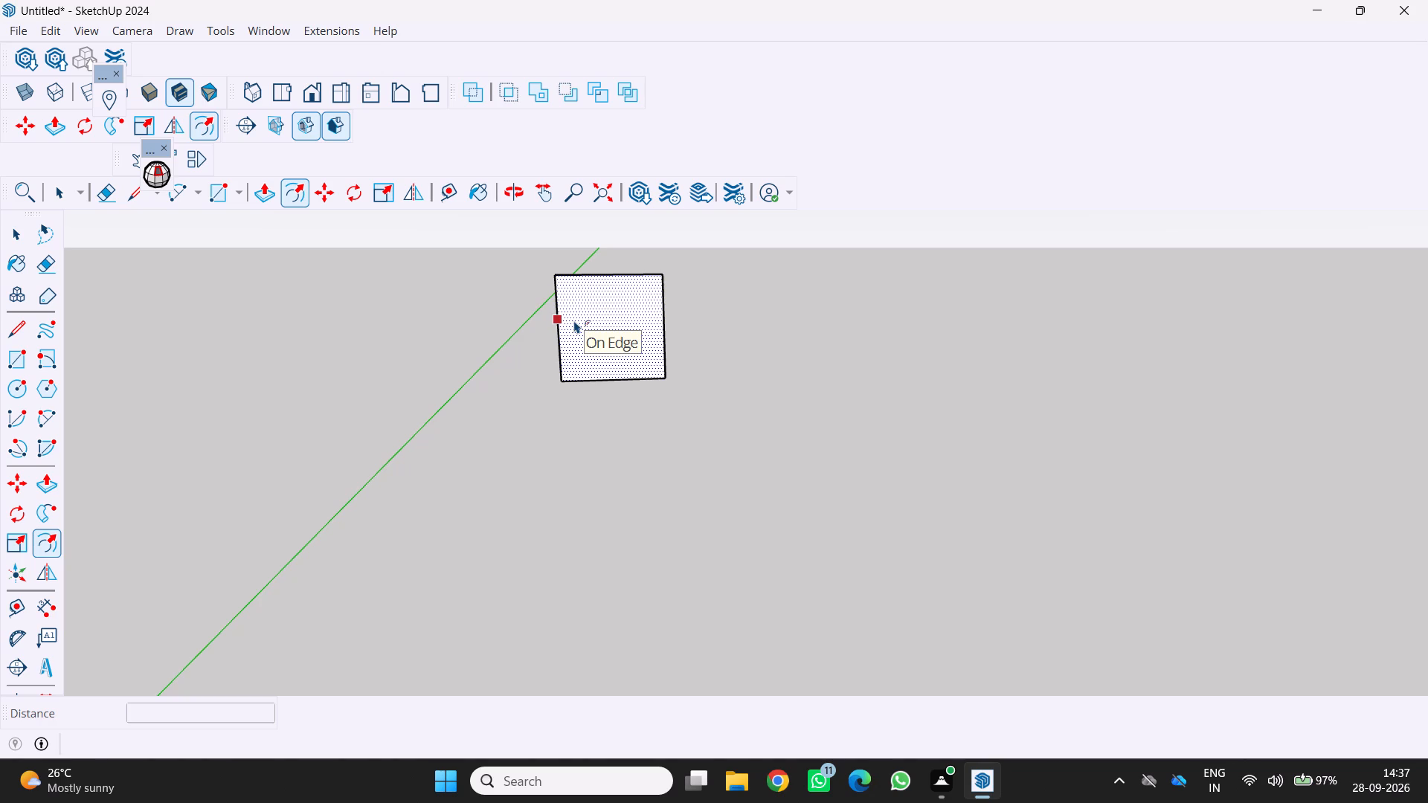
left_click(573, 317)
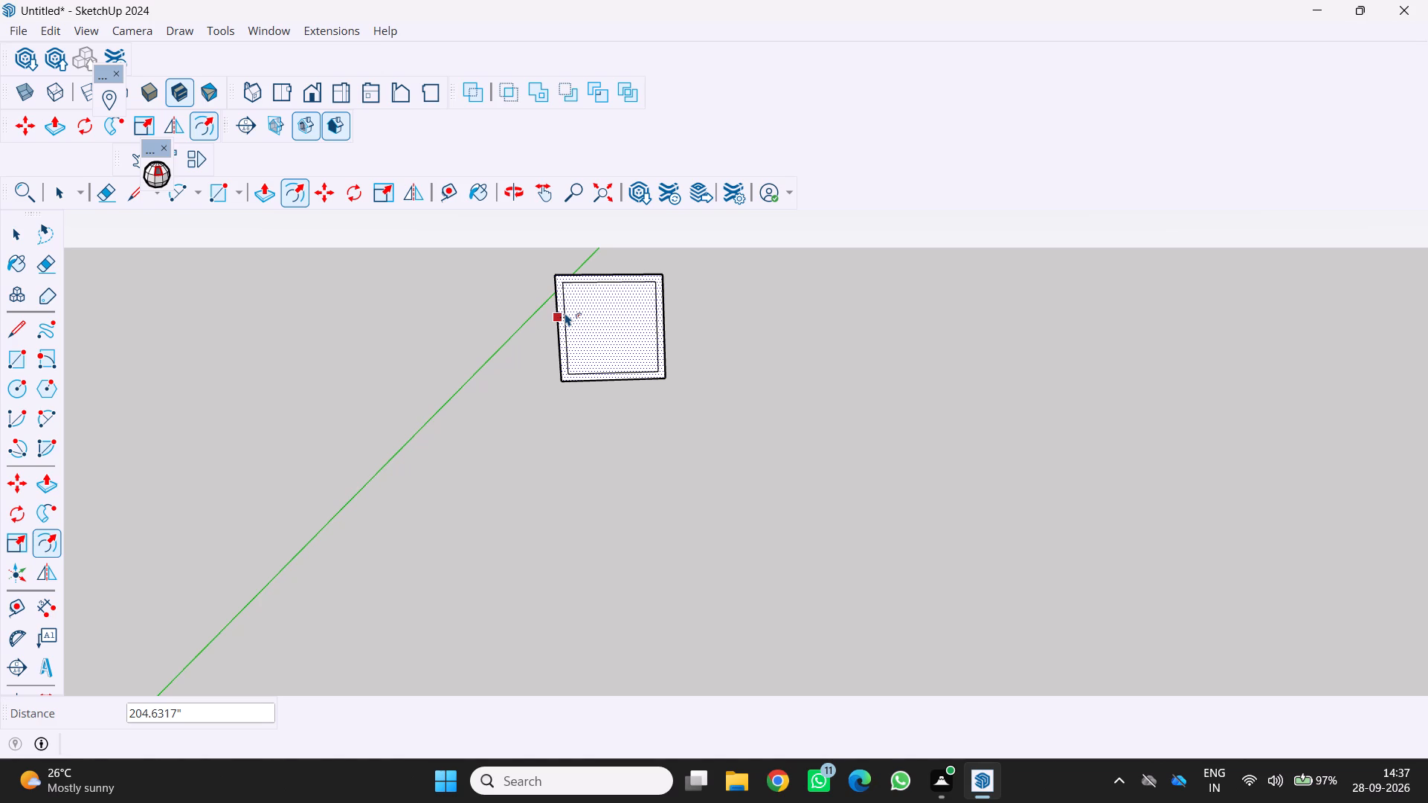
type("22")
key("8")
key("Return")
Erase the top and bottom edges of the square's inner border, keeping the two vertical inner lines.
scroll(590, 279, "up", 1)
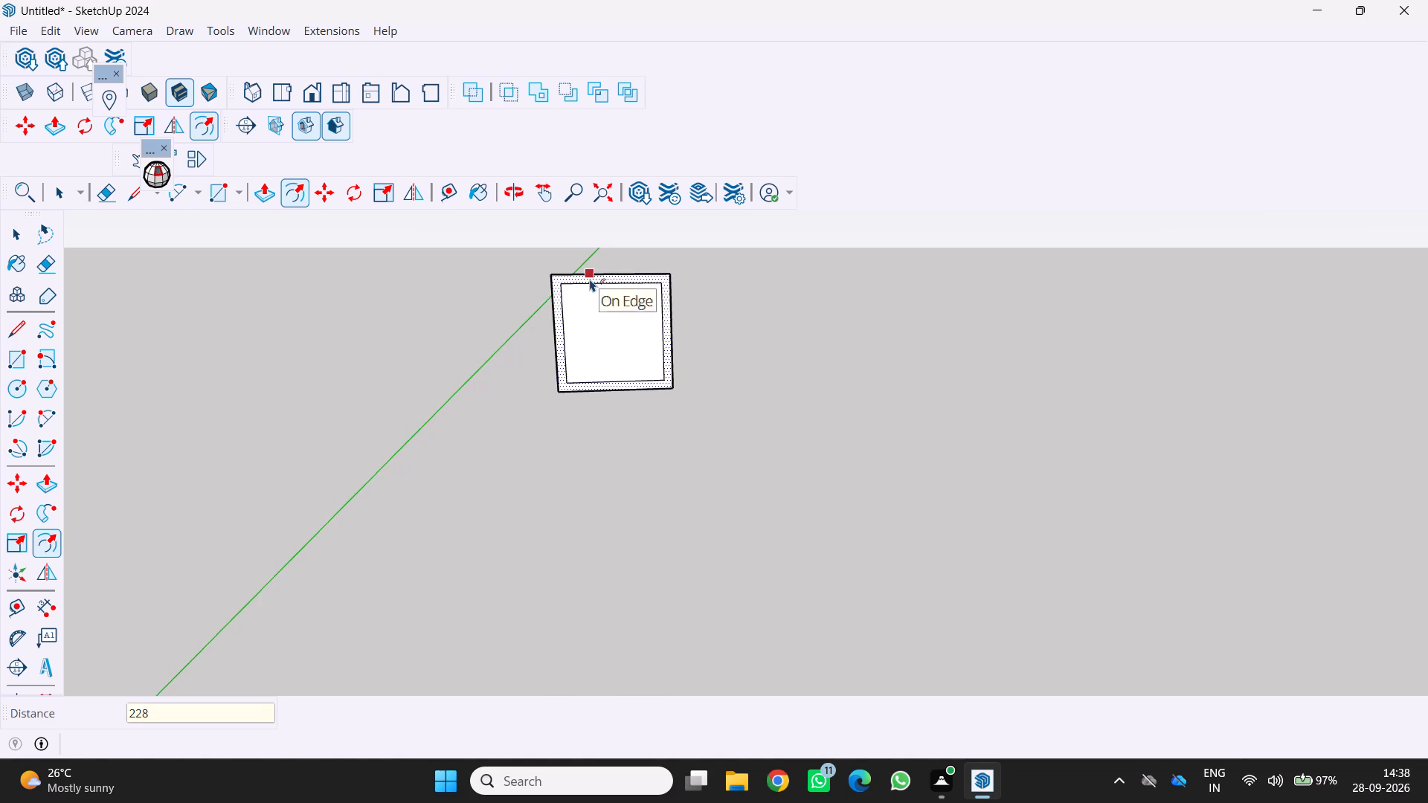
scroll(582, 289, "up", 3)
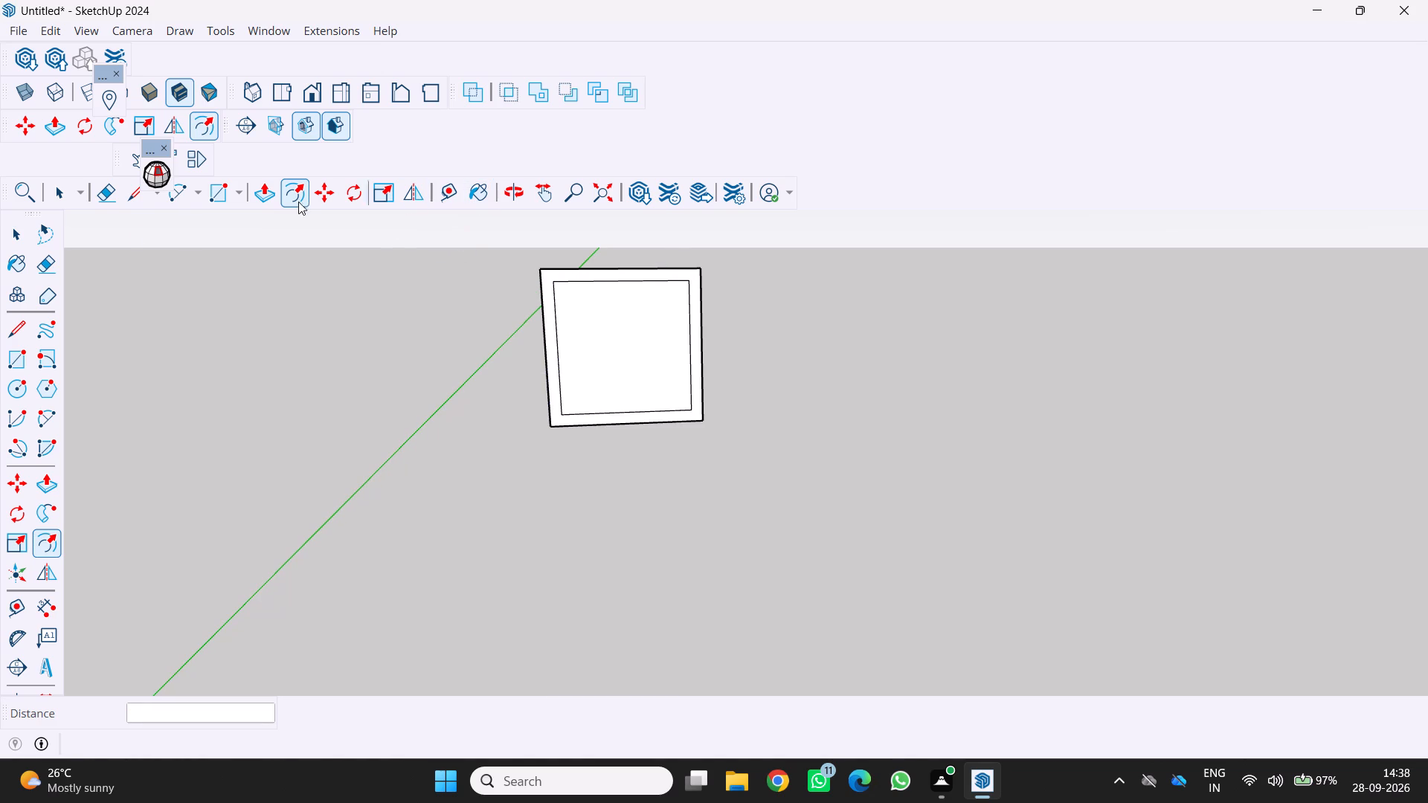
left_click(107, 189)
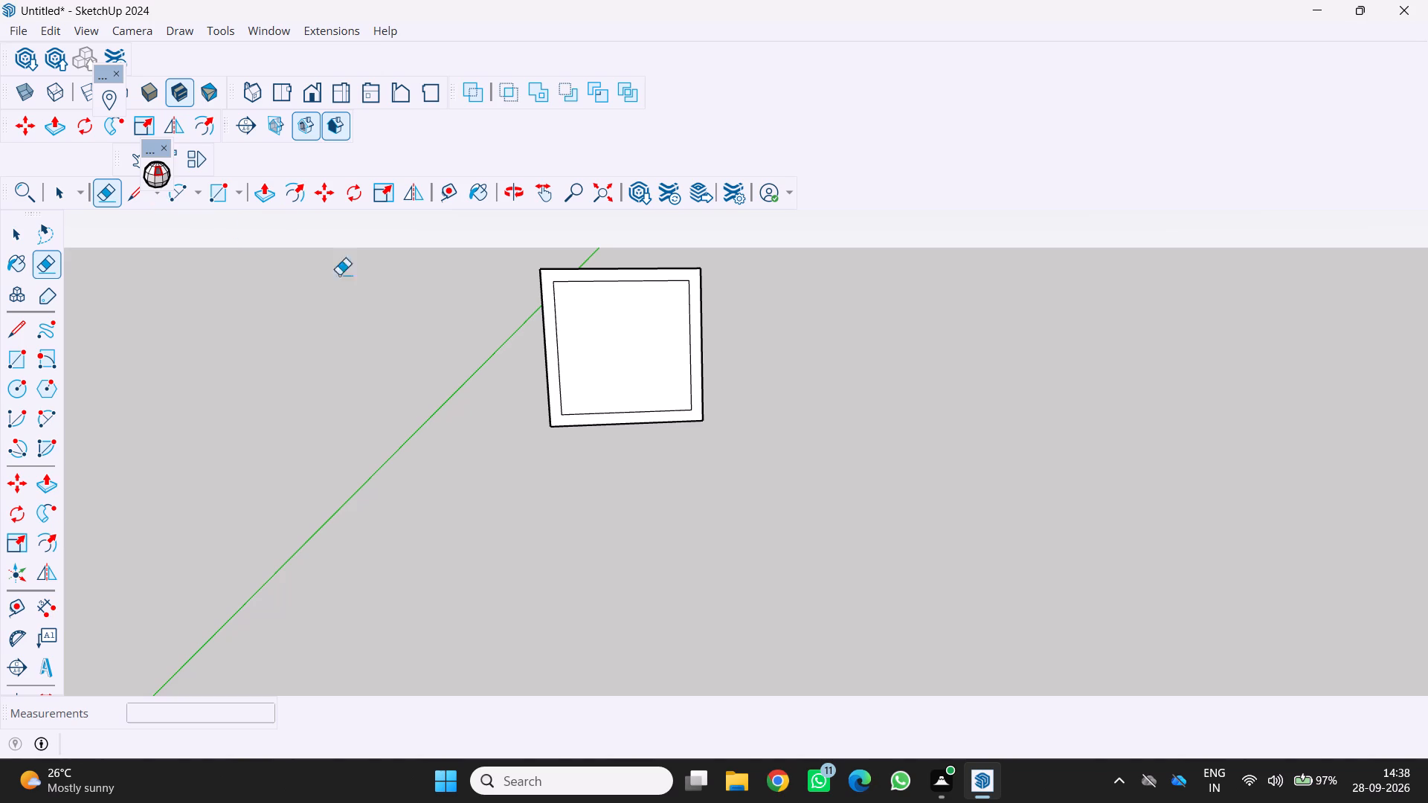
left_click(580, 283)
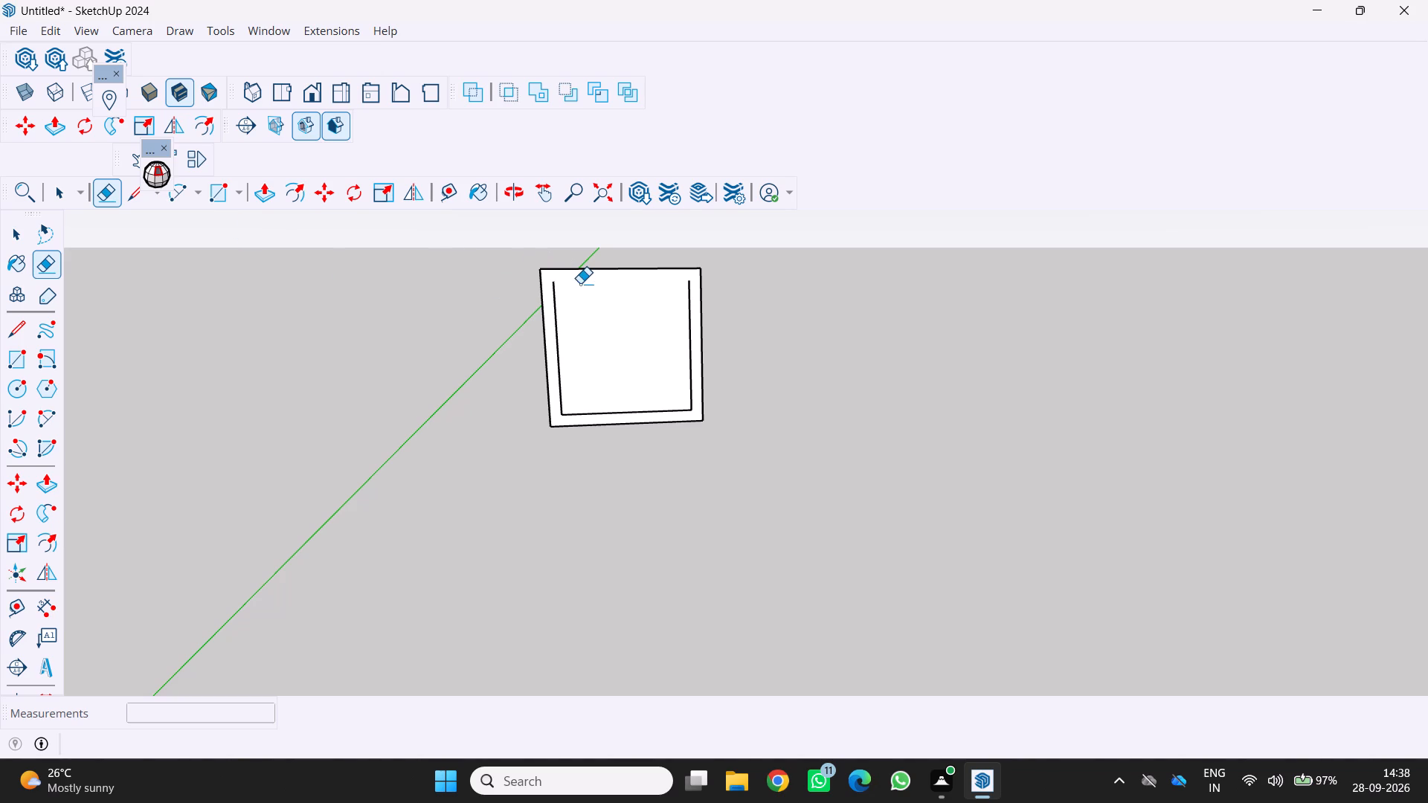
left_click(614, 413)
key("Escape")
Extend both vertical inner lines with the Line tool to the square's top and bottom edges, 3000 inches tall each.
left_click(16, 329)
scroll(490, 334, "up", 1)
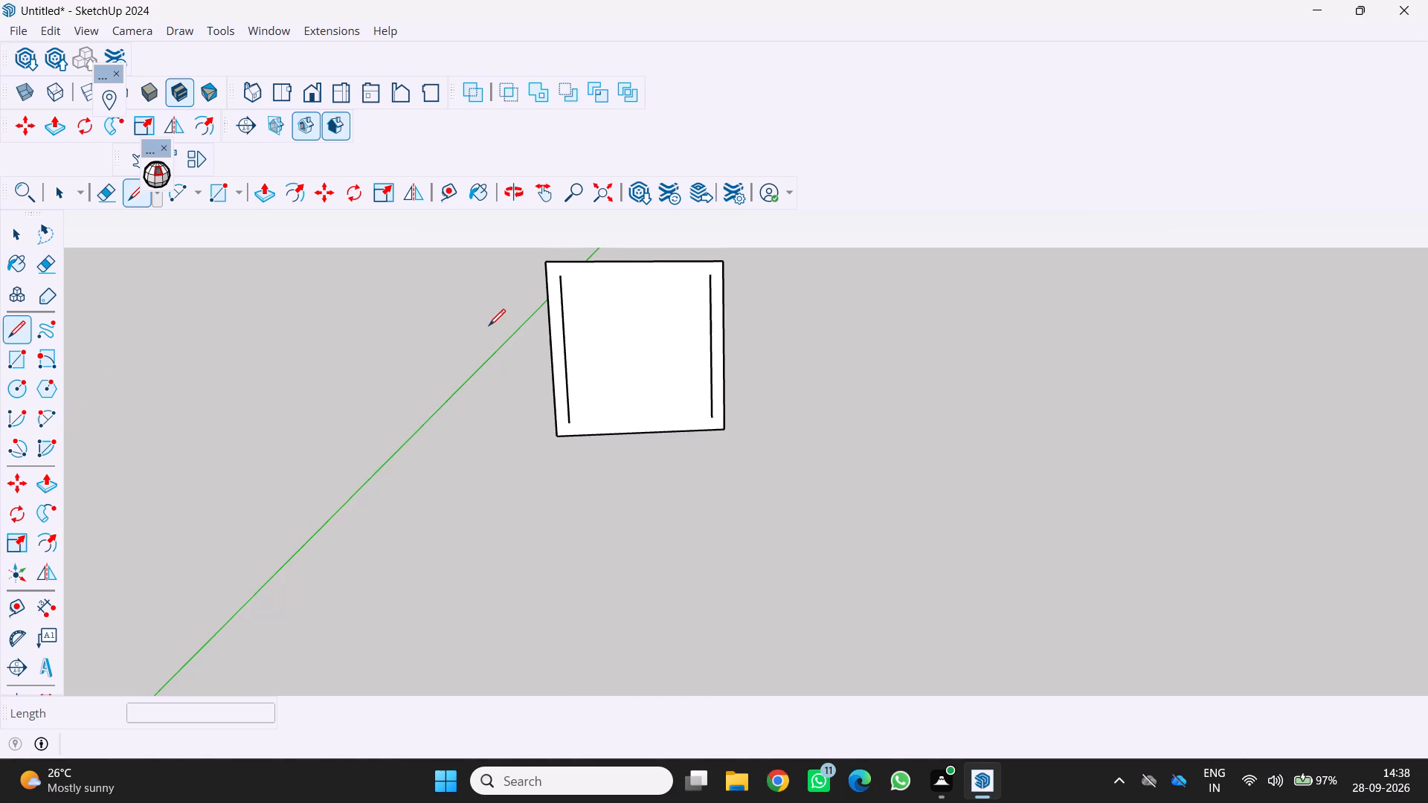
scroll(590, 268, "up", 1)
left_click(561, 275)
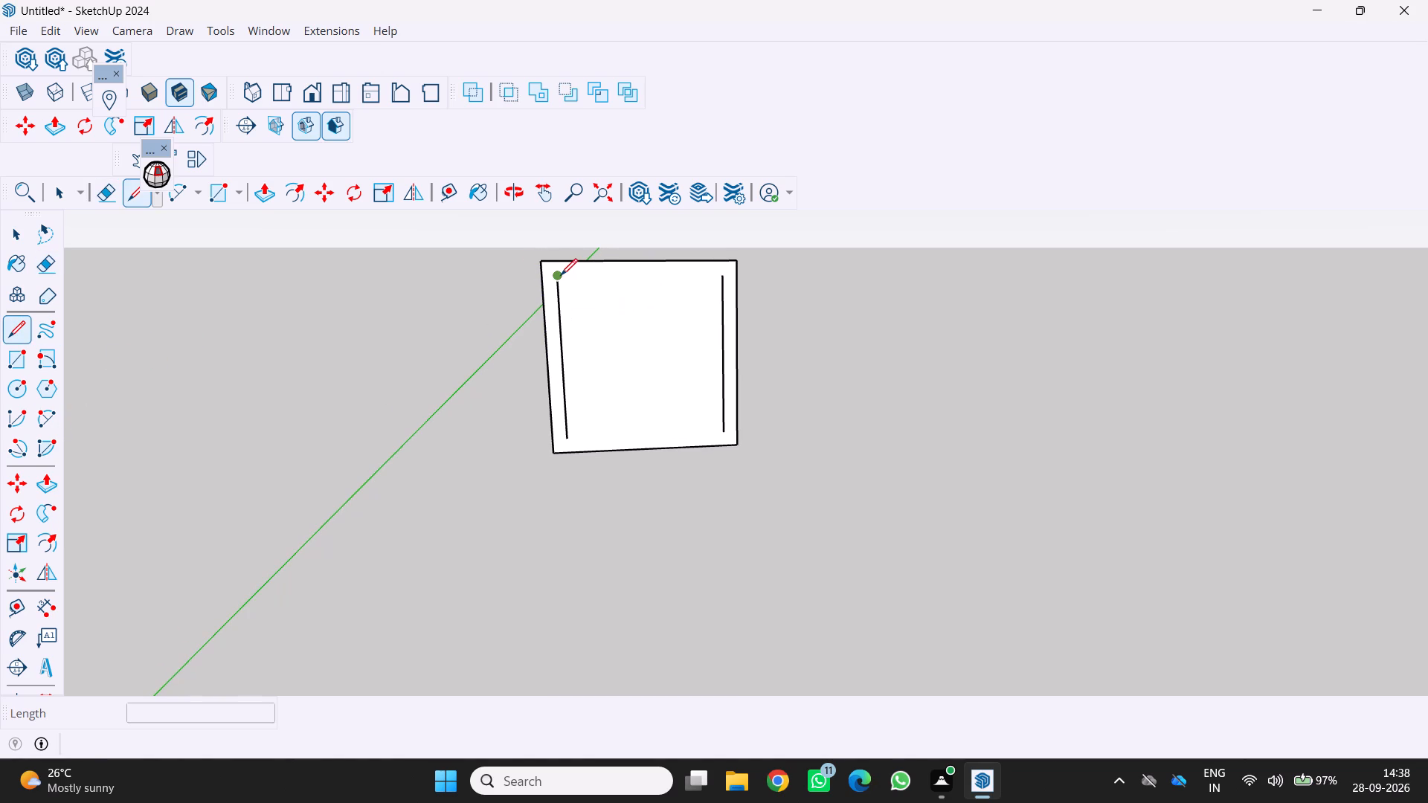
left_click(556, 260)
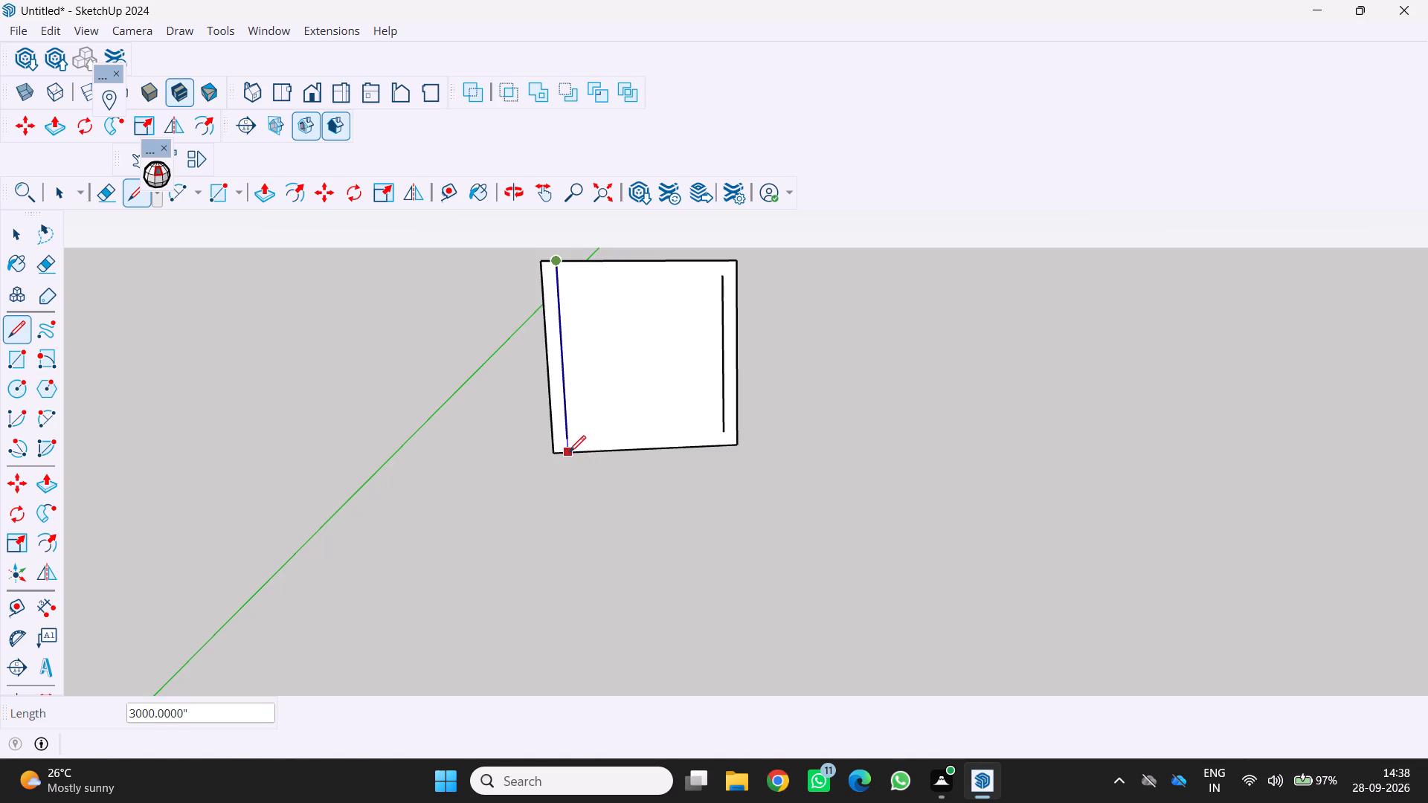
left_click(569, 452)
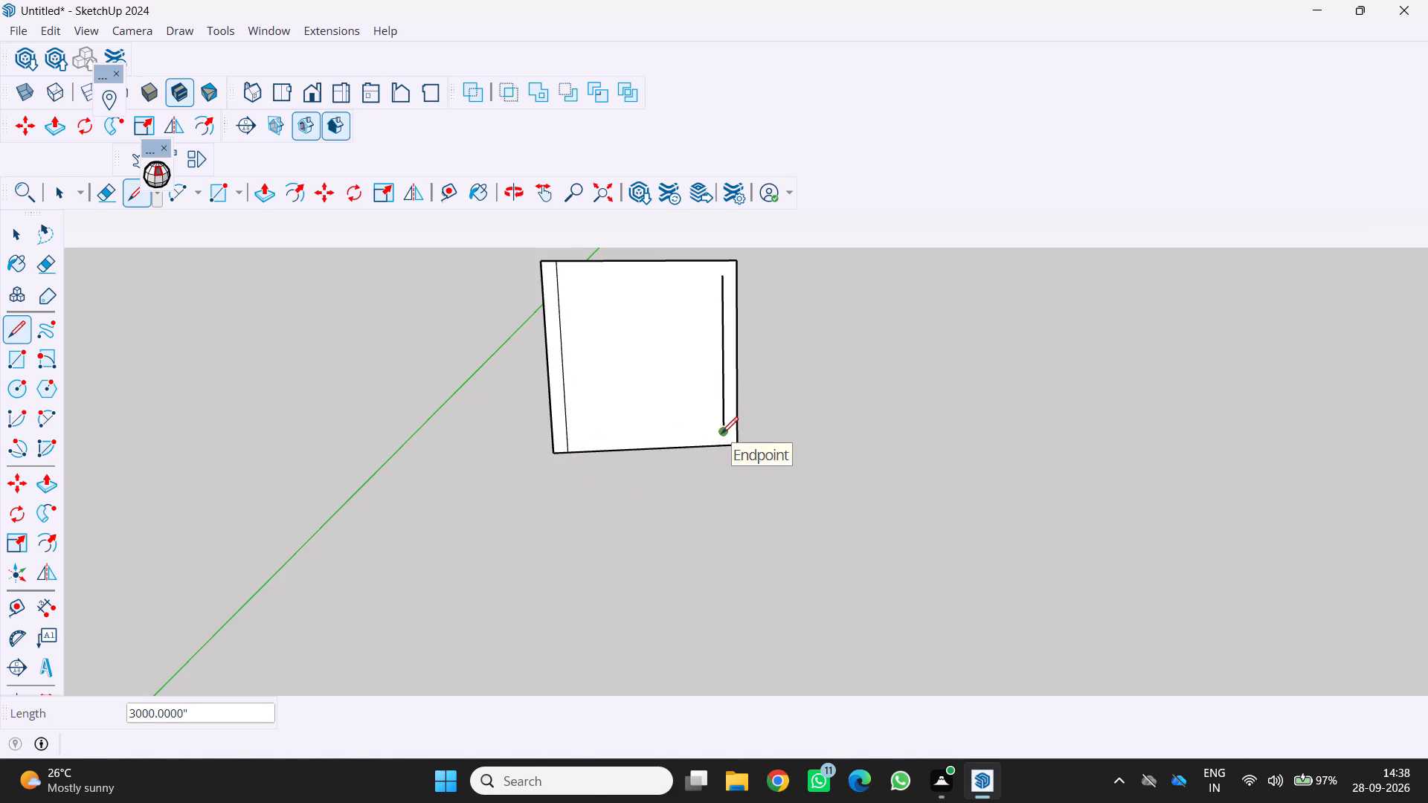
left_click(721, 433)
left_click(723, 445)
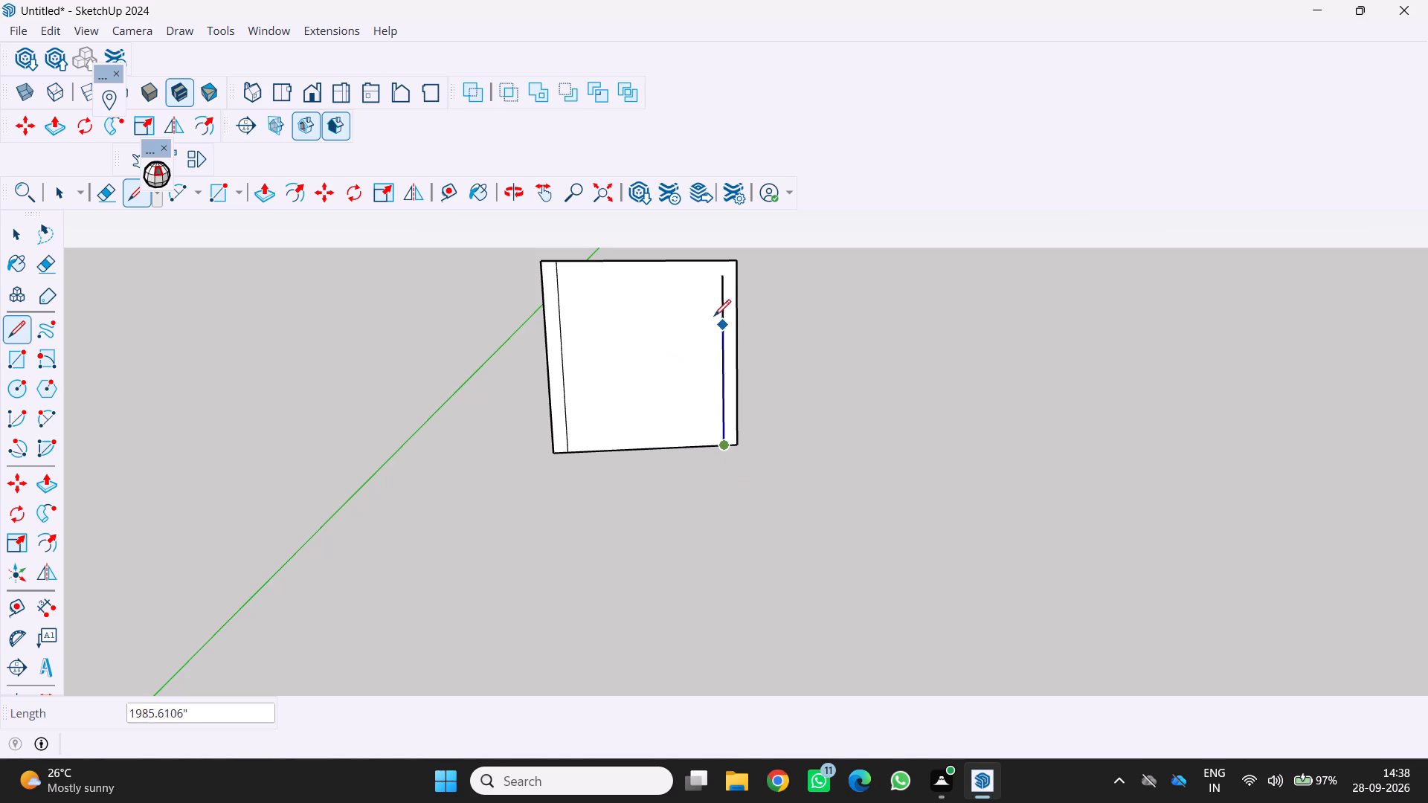
left_click(718, 262)
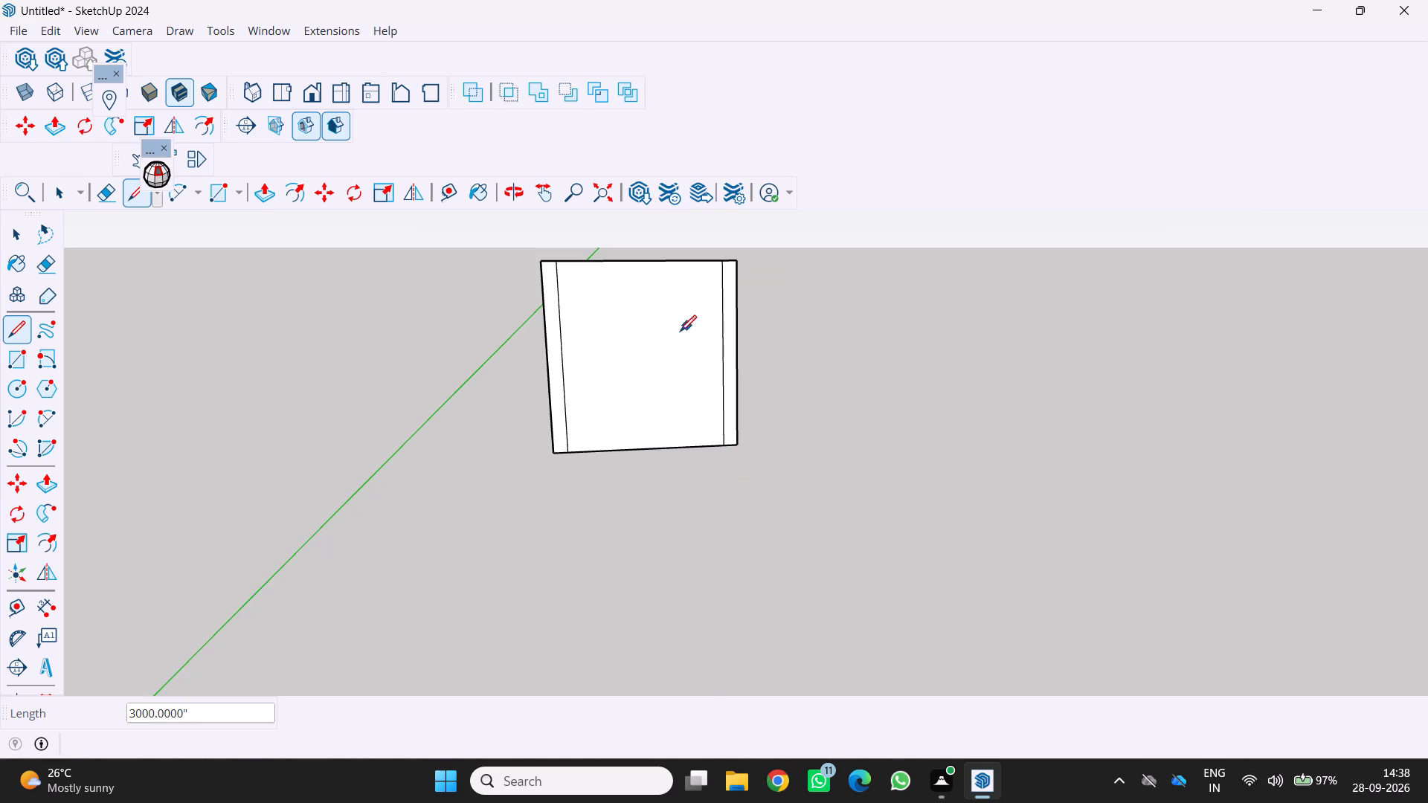
scroll(760, 274, "up", 3)
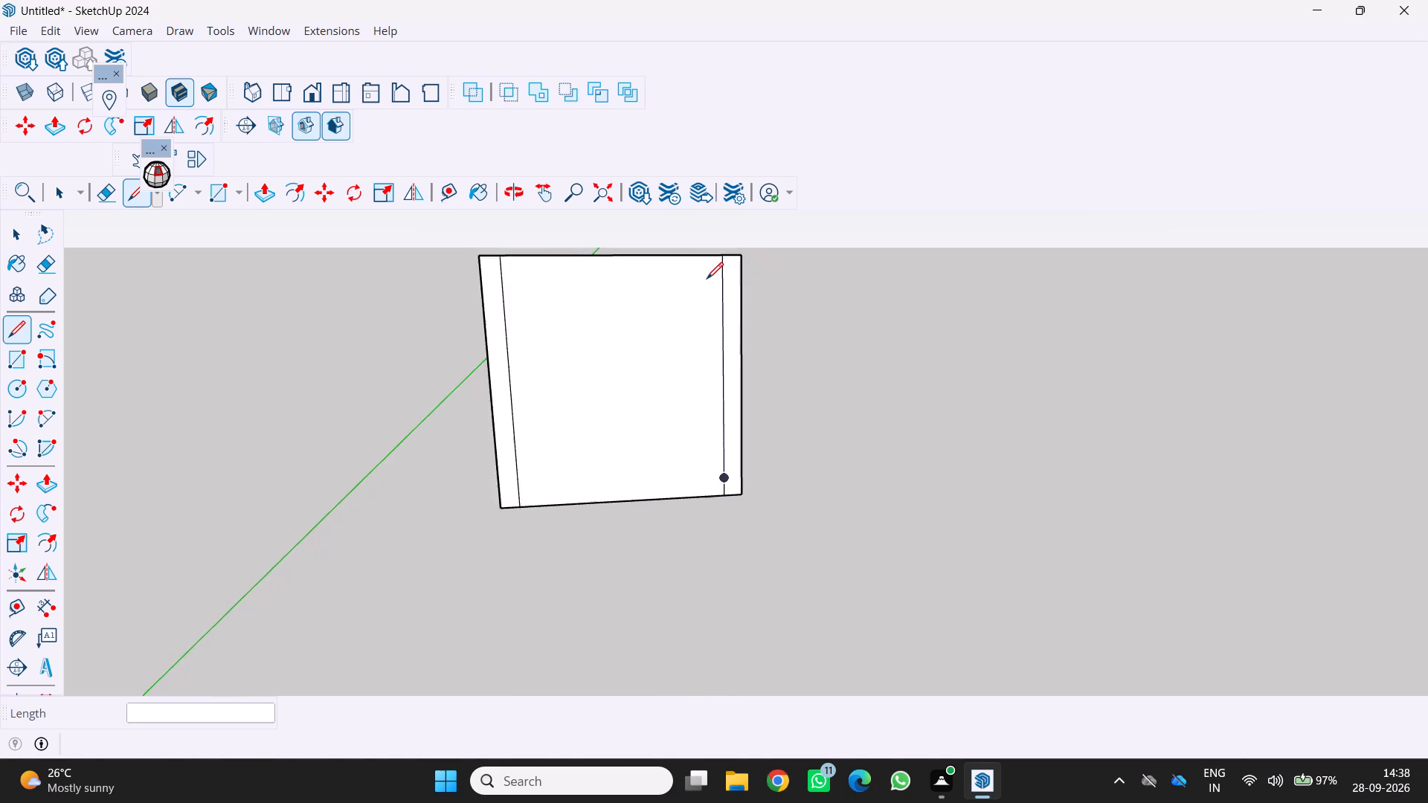
scroll(707, 279, "up", 3)
scroll(811, 326, "down", 4)
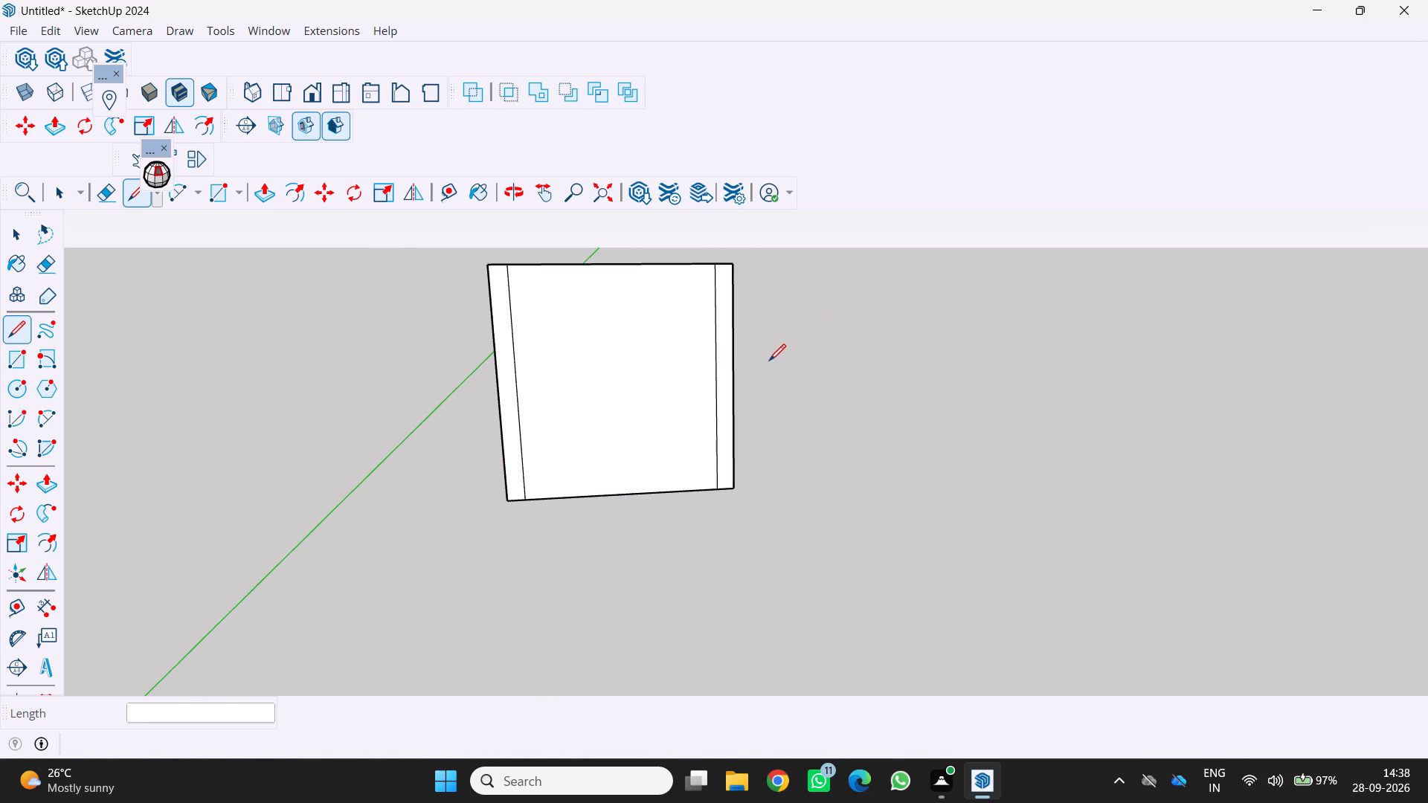
key("Escape")
Draw a 100-inch line up the square's right outer edge from its bottom corner to mark that height.
scroll(769, 362, "down", 4)
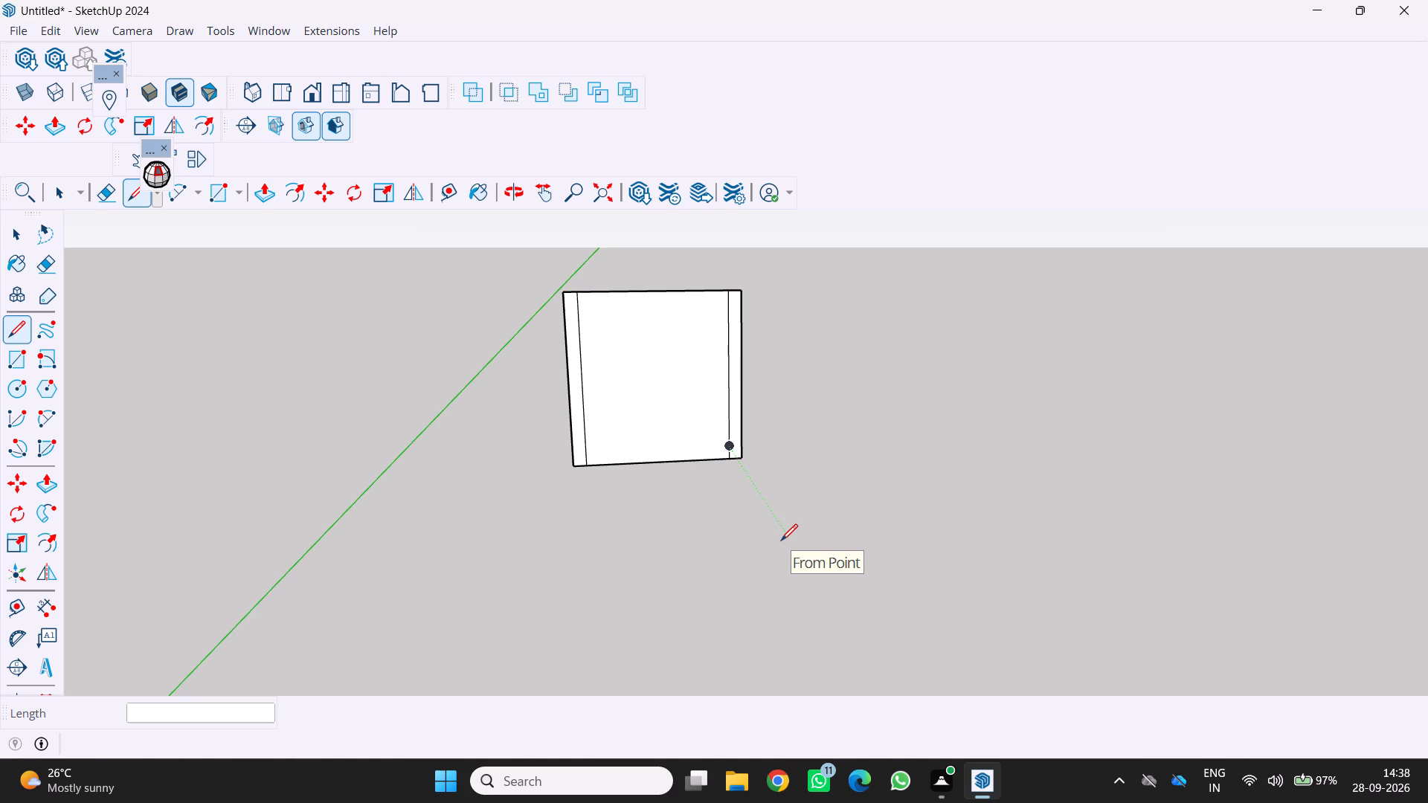
scroll(715, 503, "up", 3)
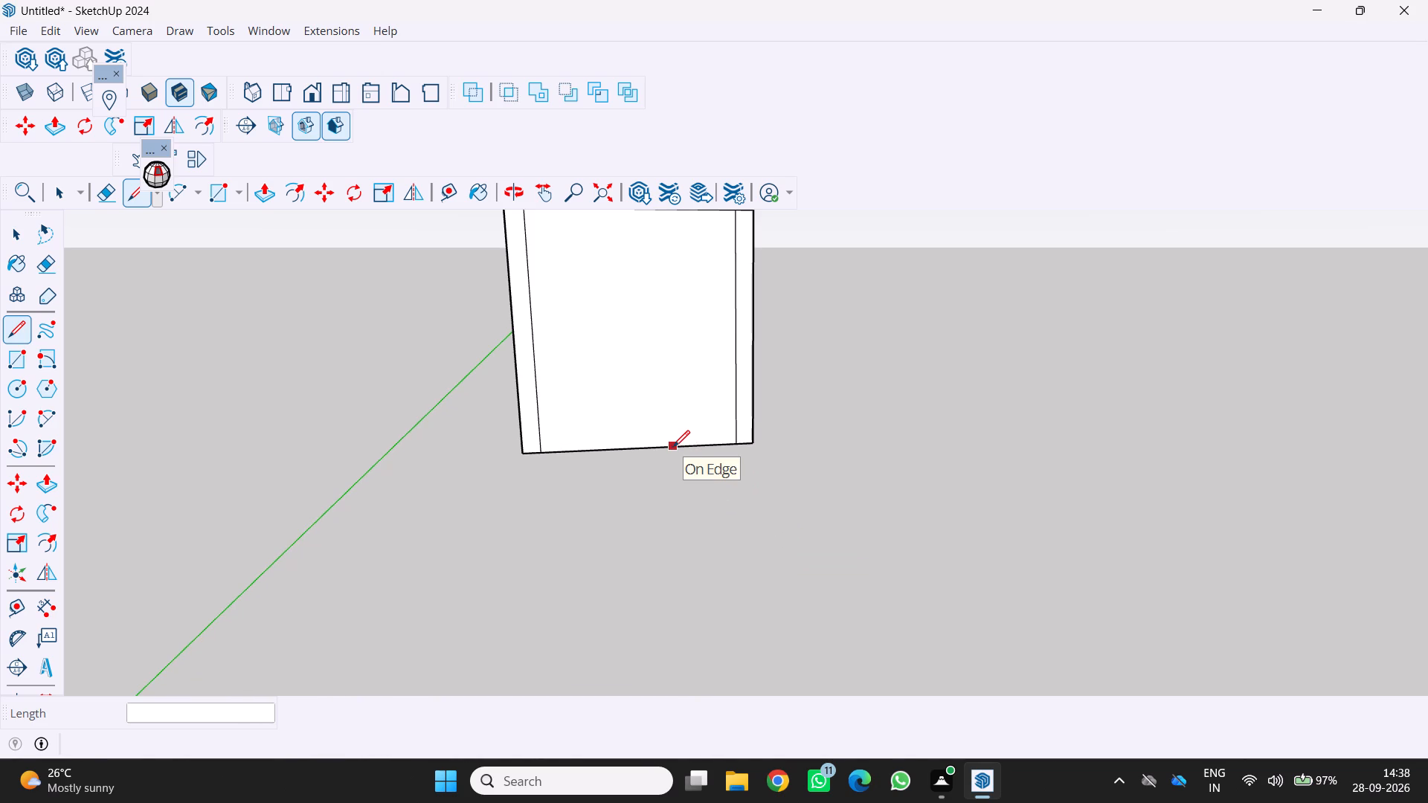
left_click(753, 442)
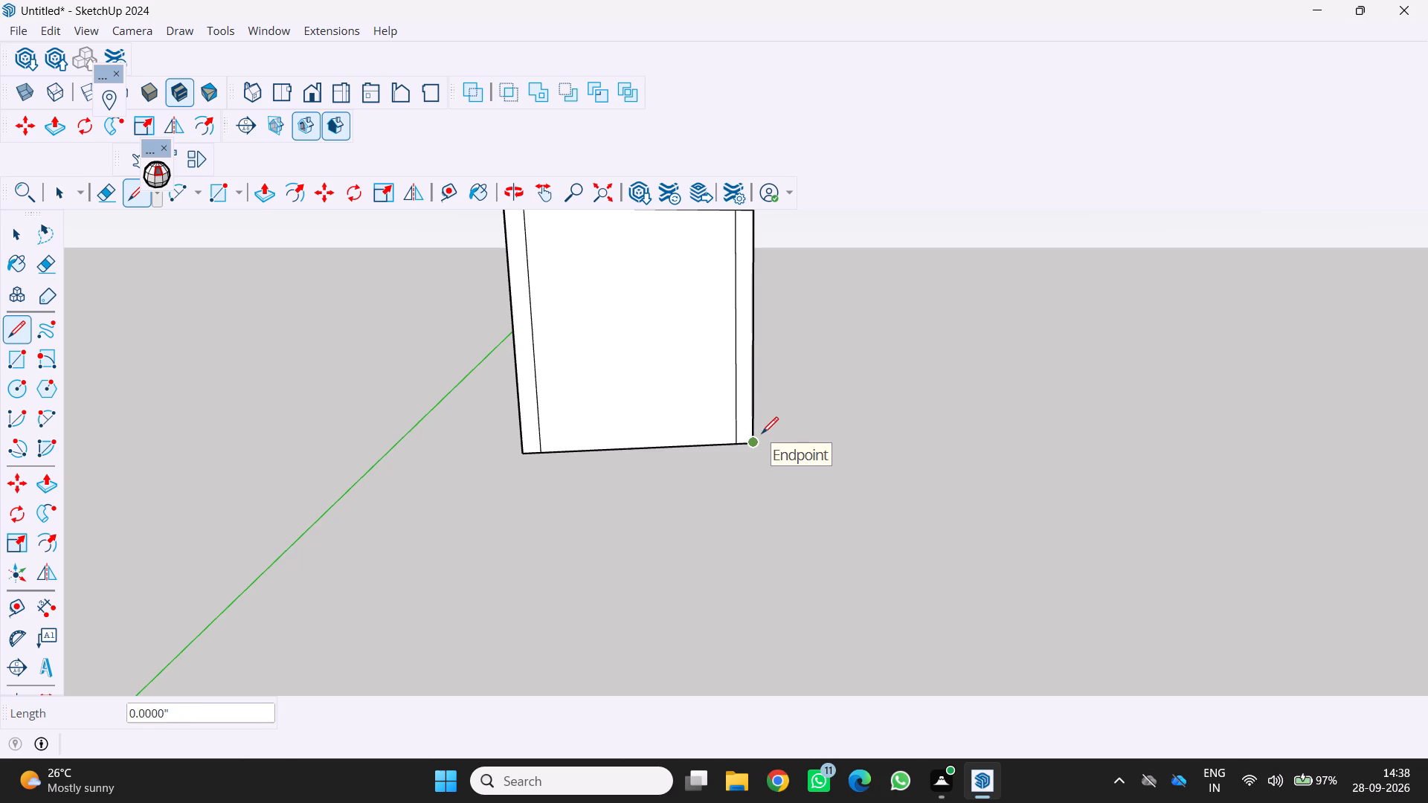
scroll(762, 432, "up", 6)
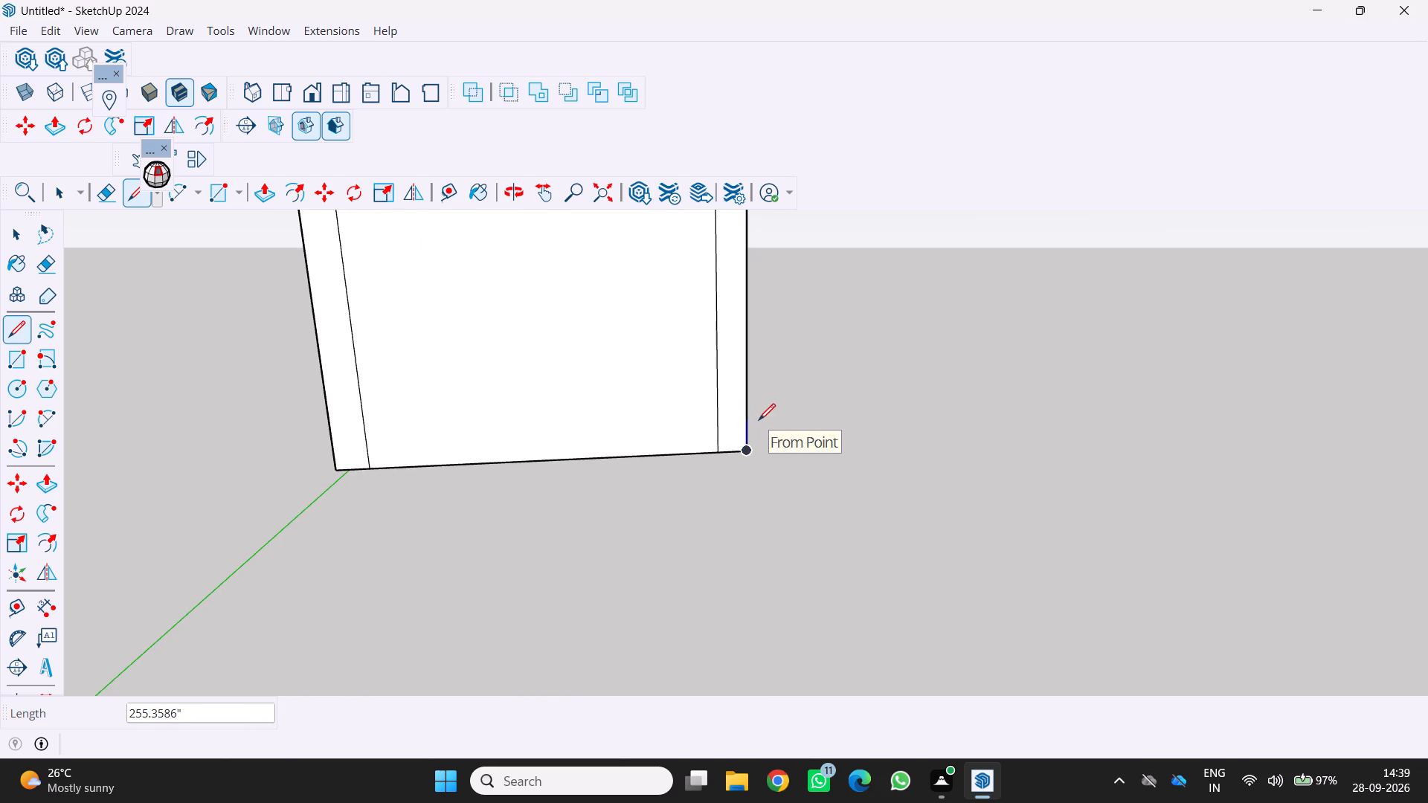
key("1")
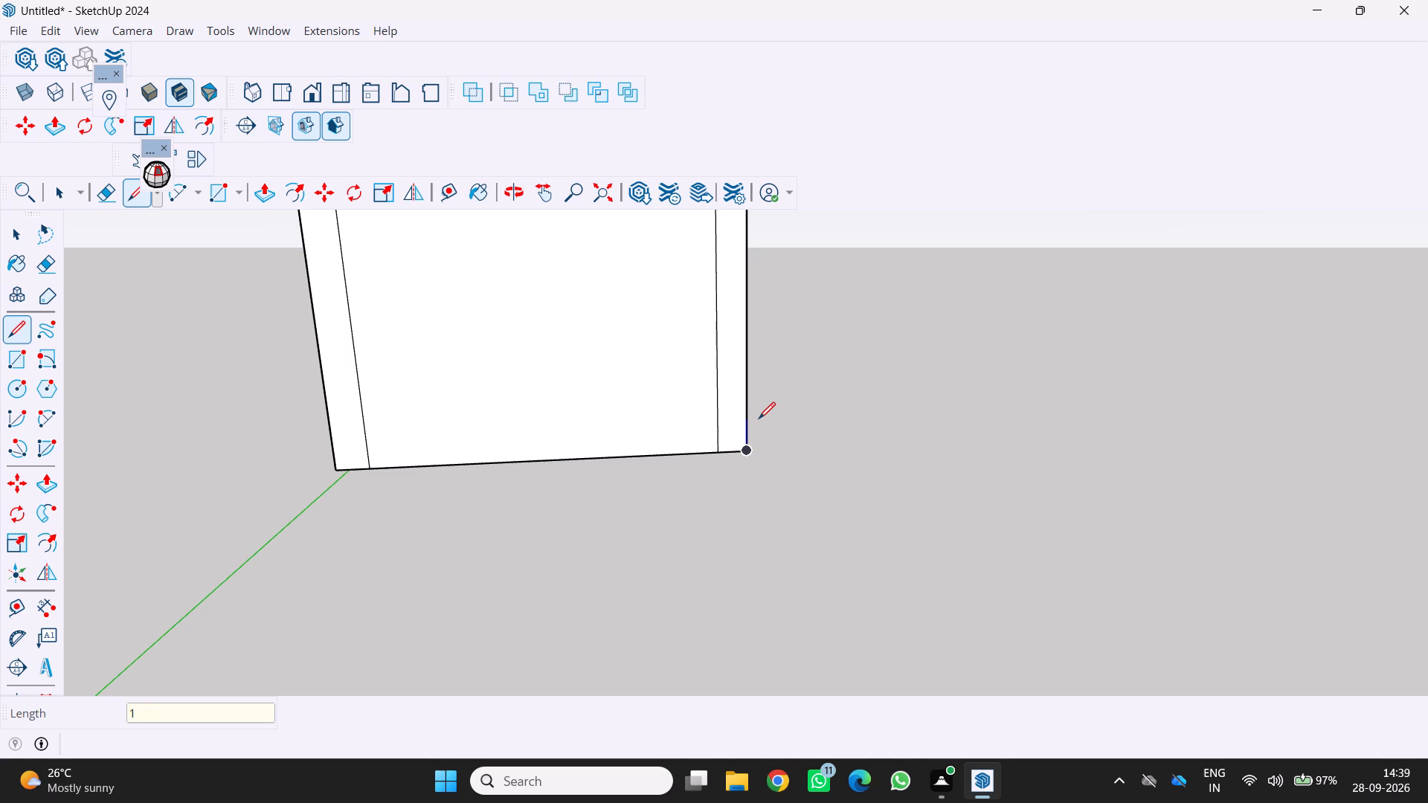
type("00")
key("Return")
key("Escape")
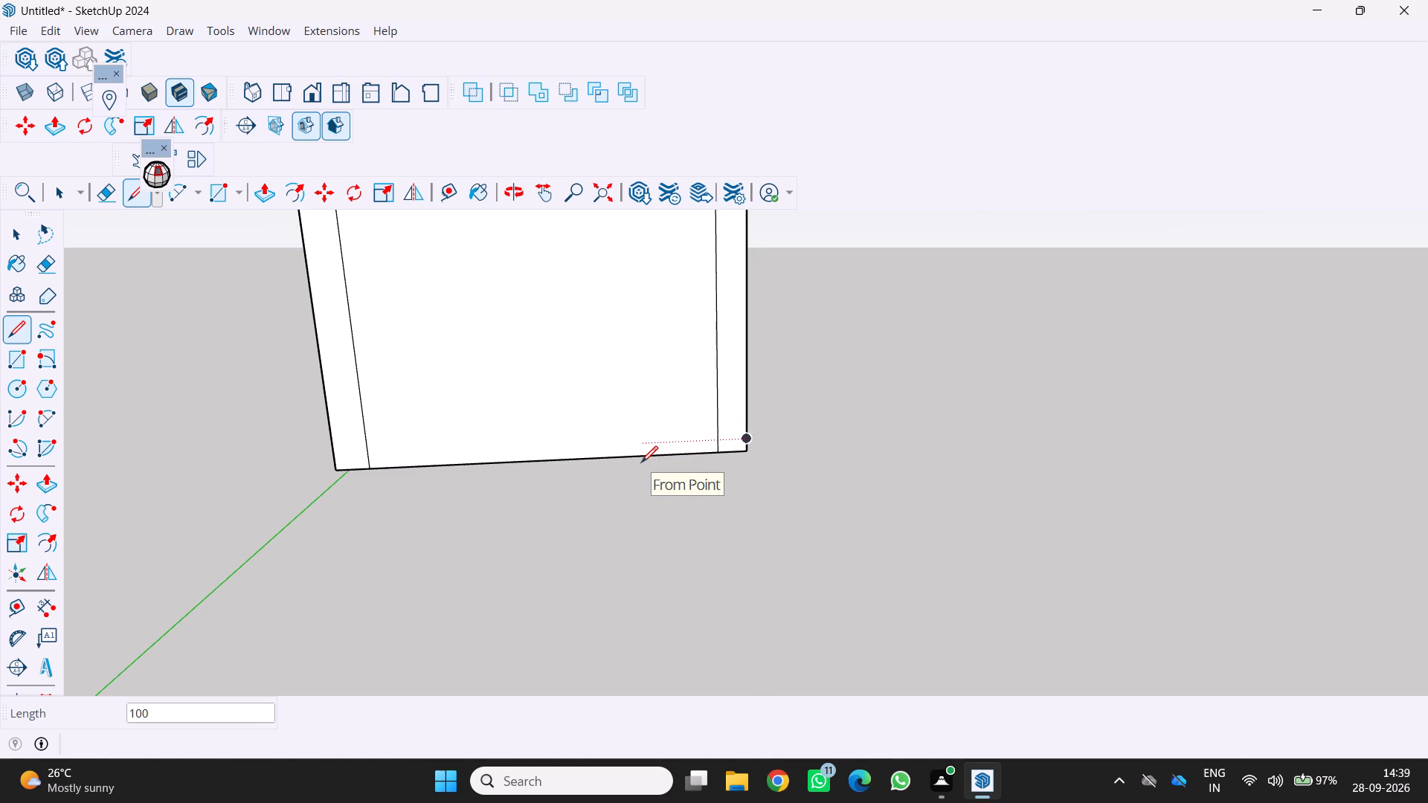
Draw a 100-inch vertical reference line up from the bottom edge, and a horizontal line through its top across the square's full width.
key("space")
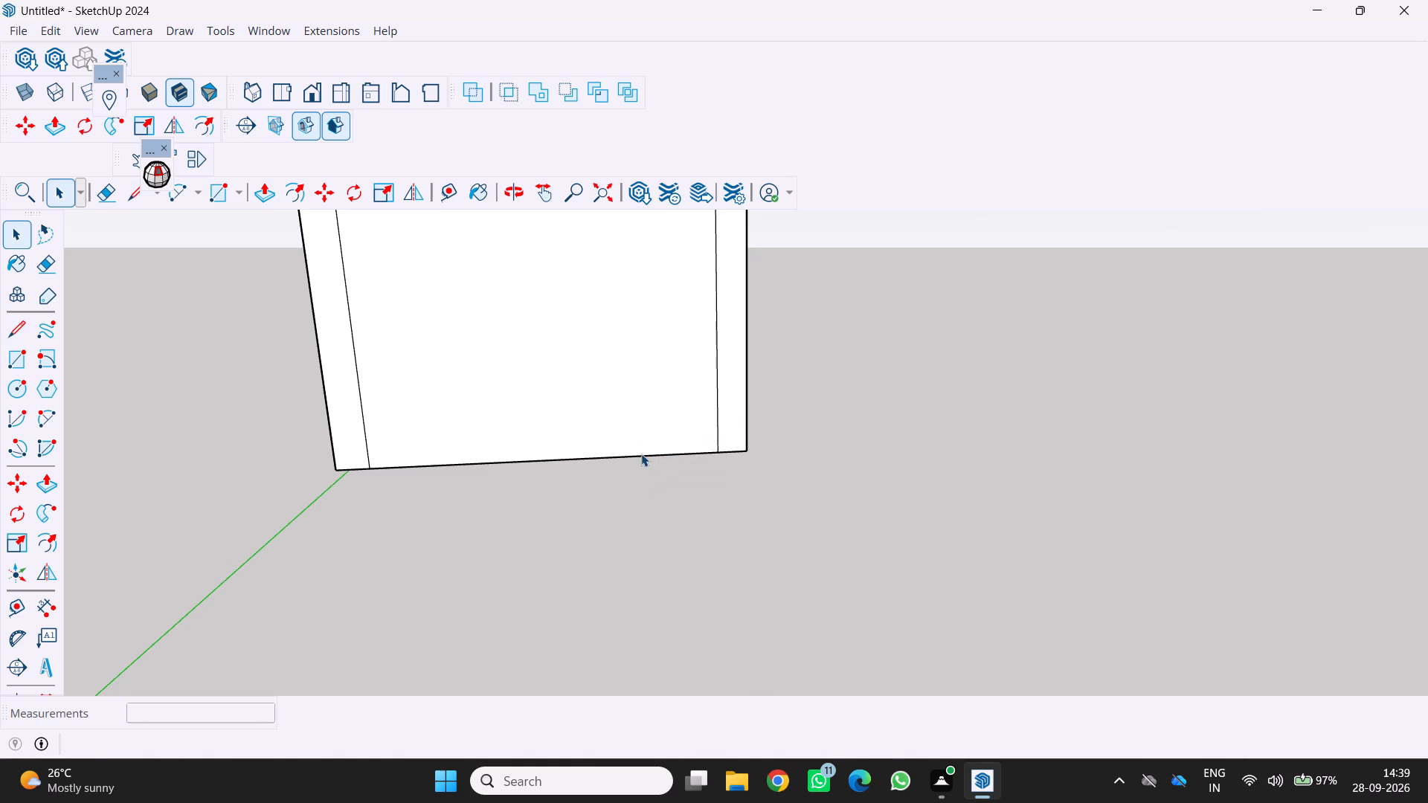
key("l")
left_click_drag(641, 455, 641, 440)
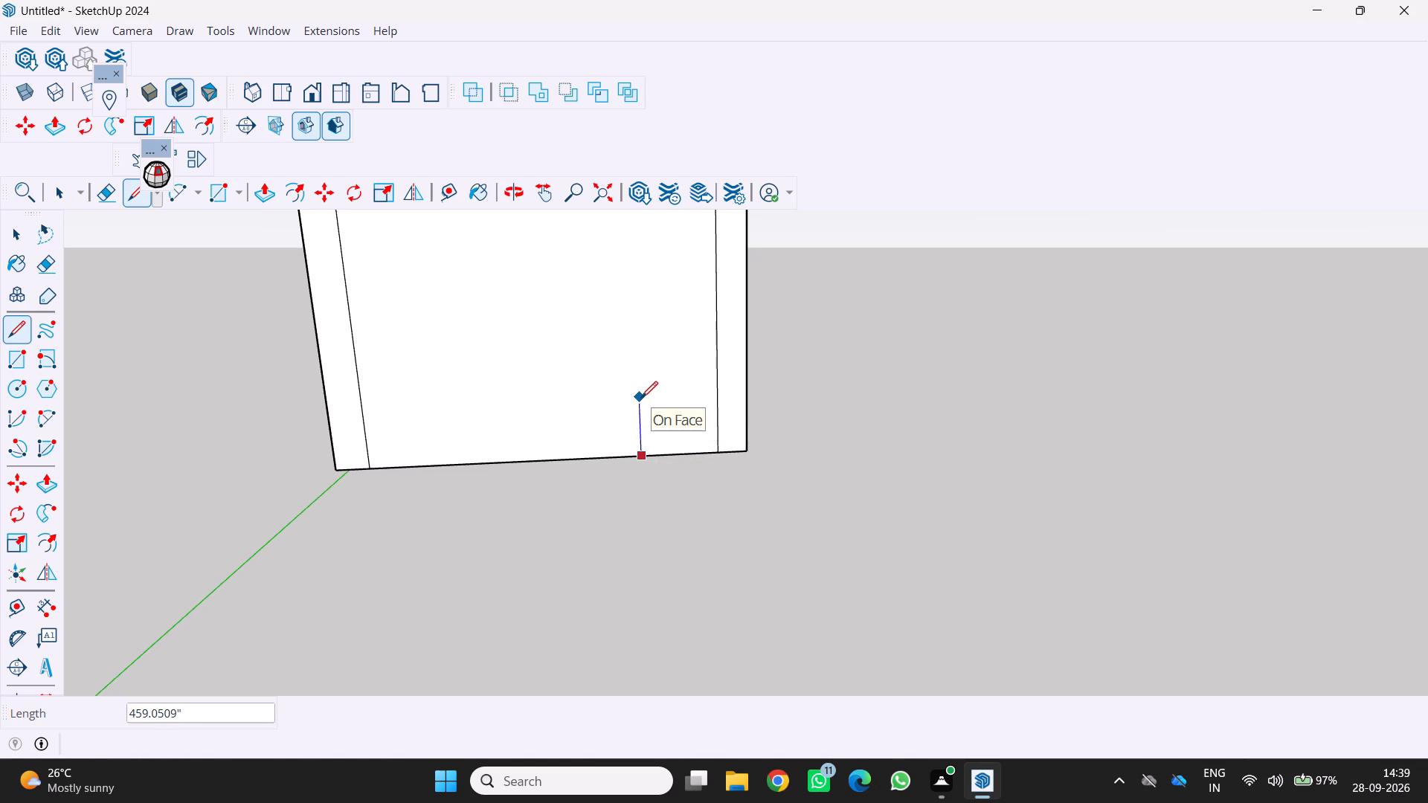
type("100")
key("Return")
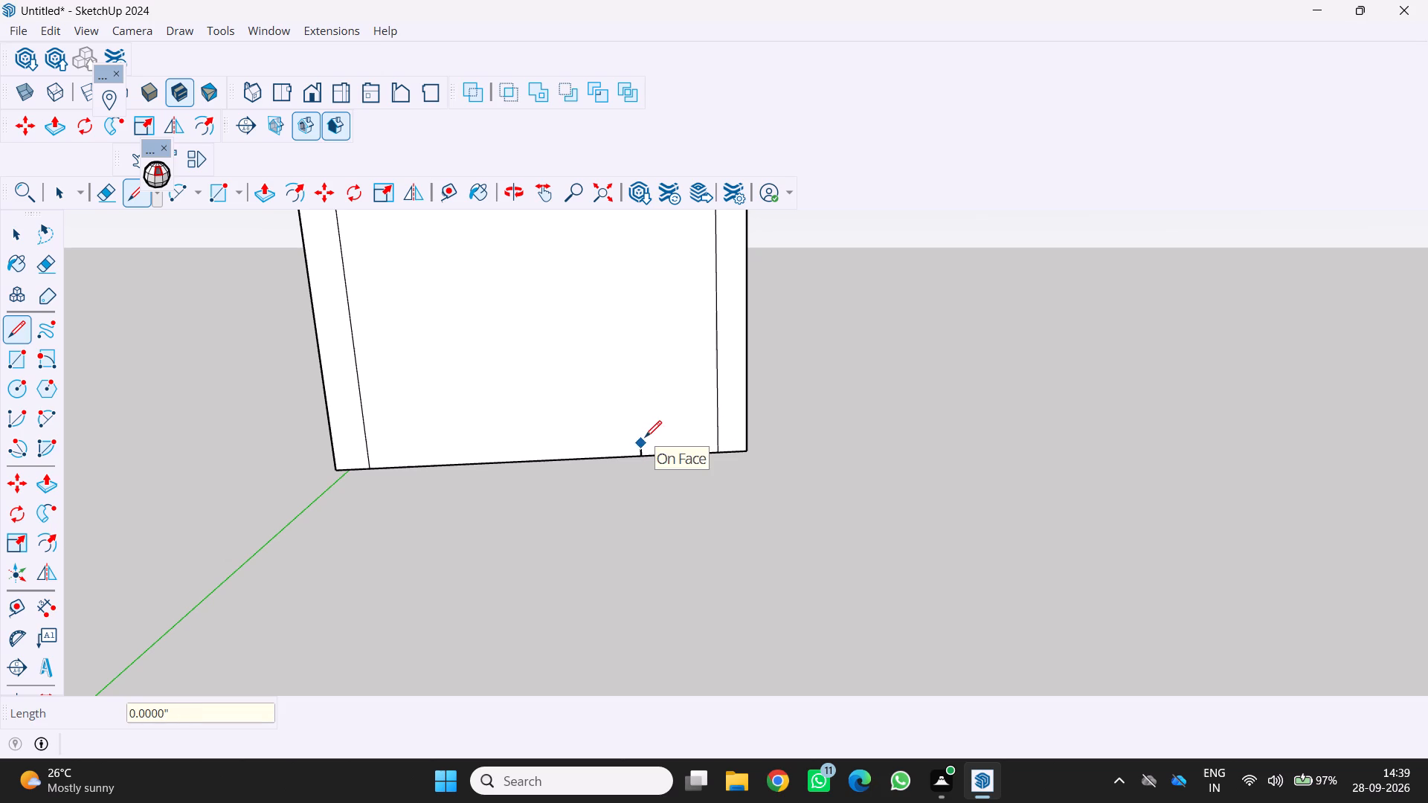
scroll(637, 444, "up", 3)
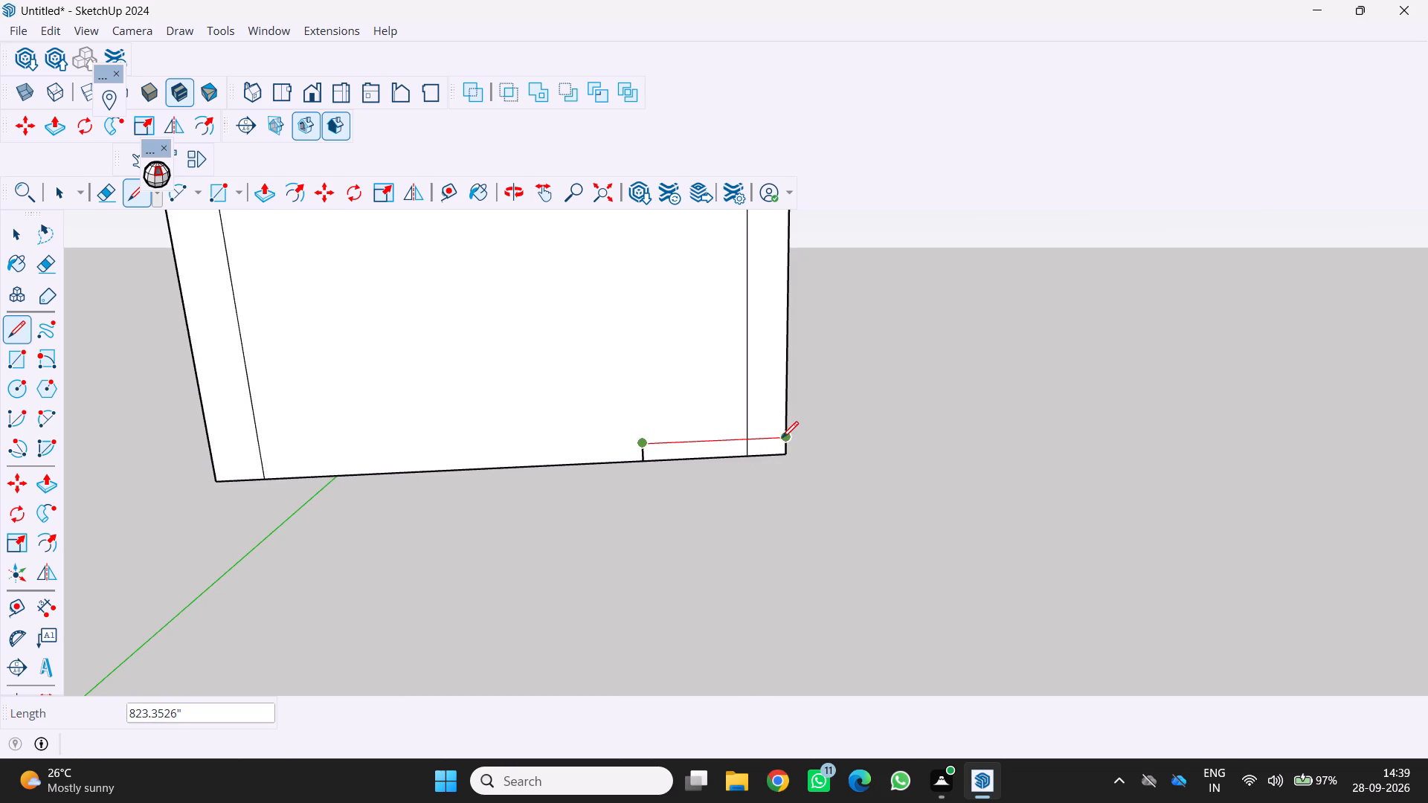
left_click(781, 439)
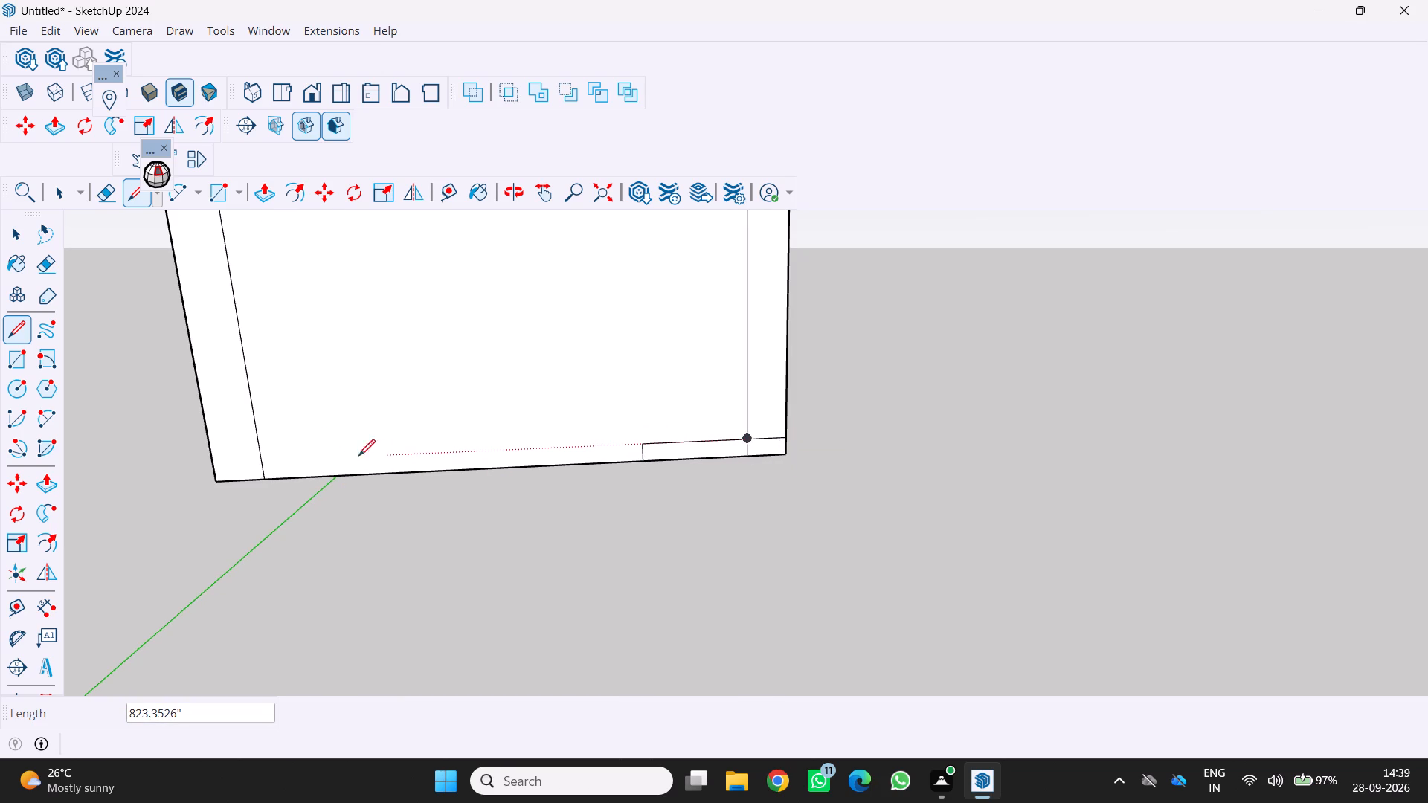
left_click(206, 453)
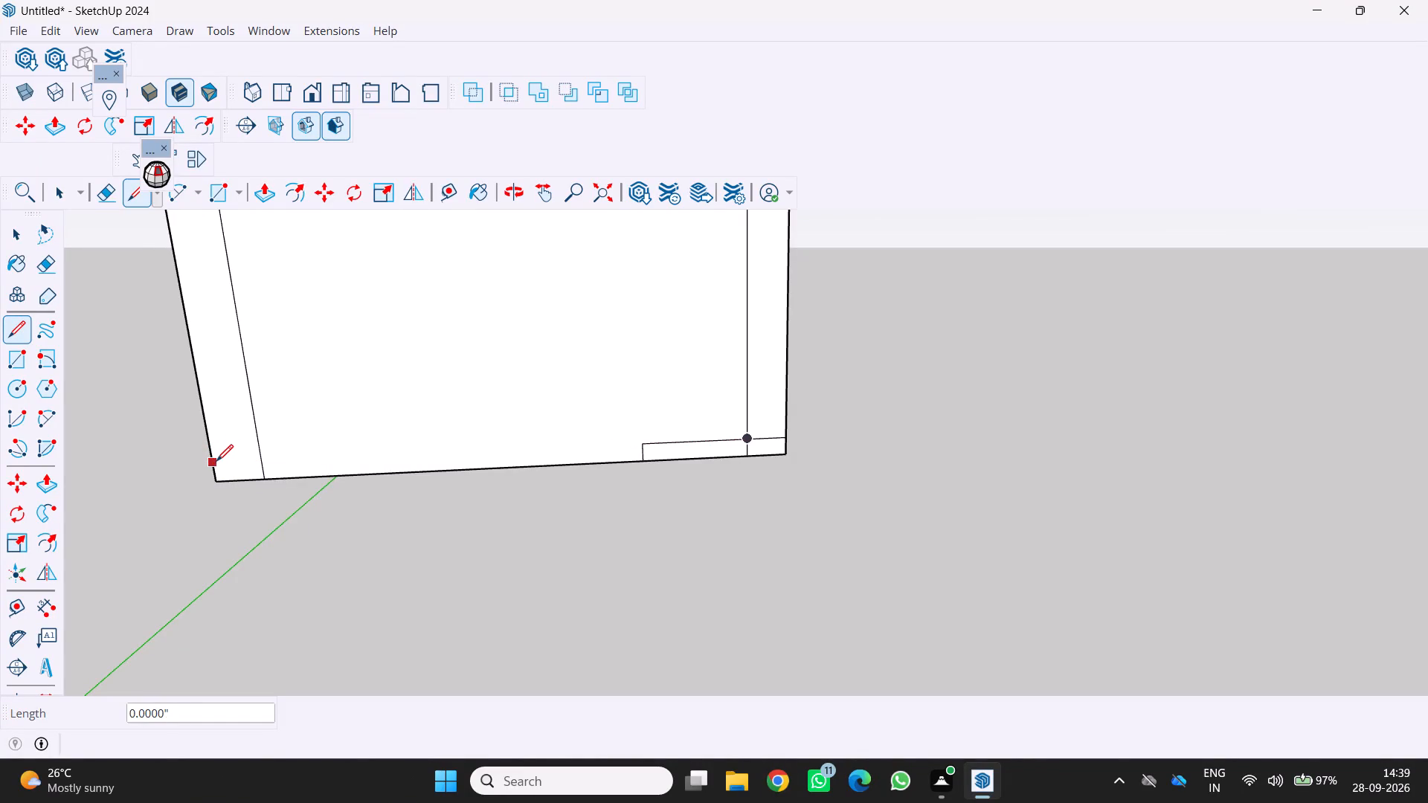
left_click(216, 461)
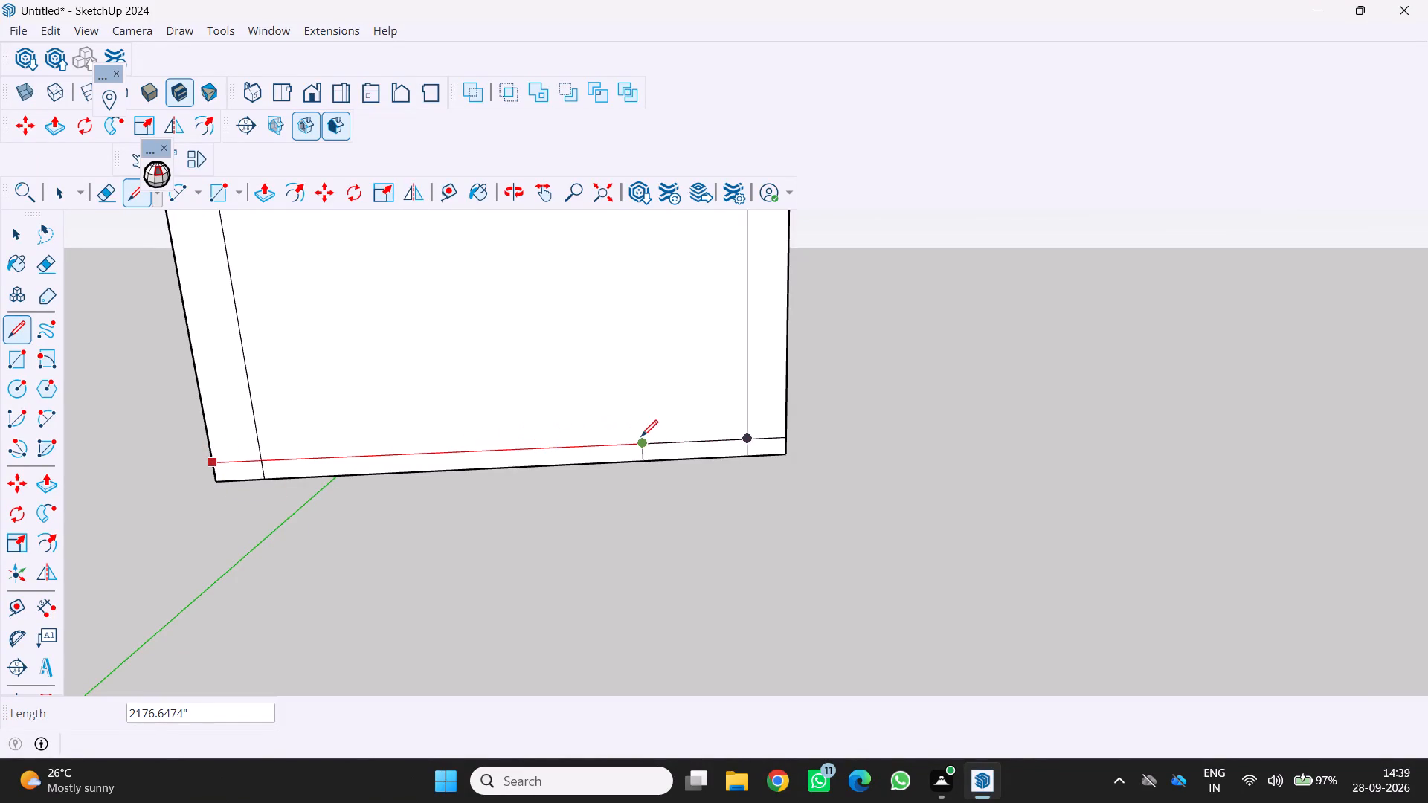
left_click(641, 436)
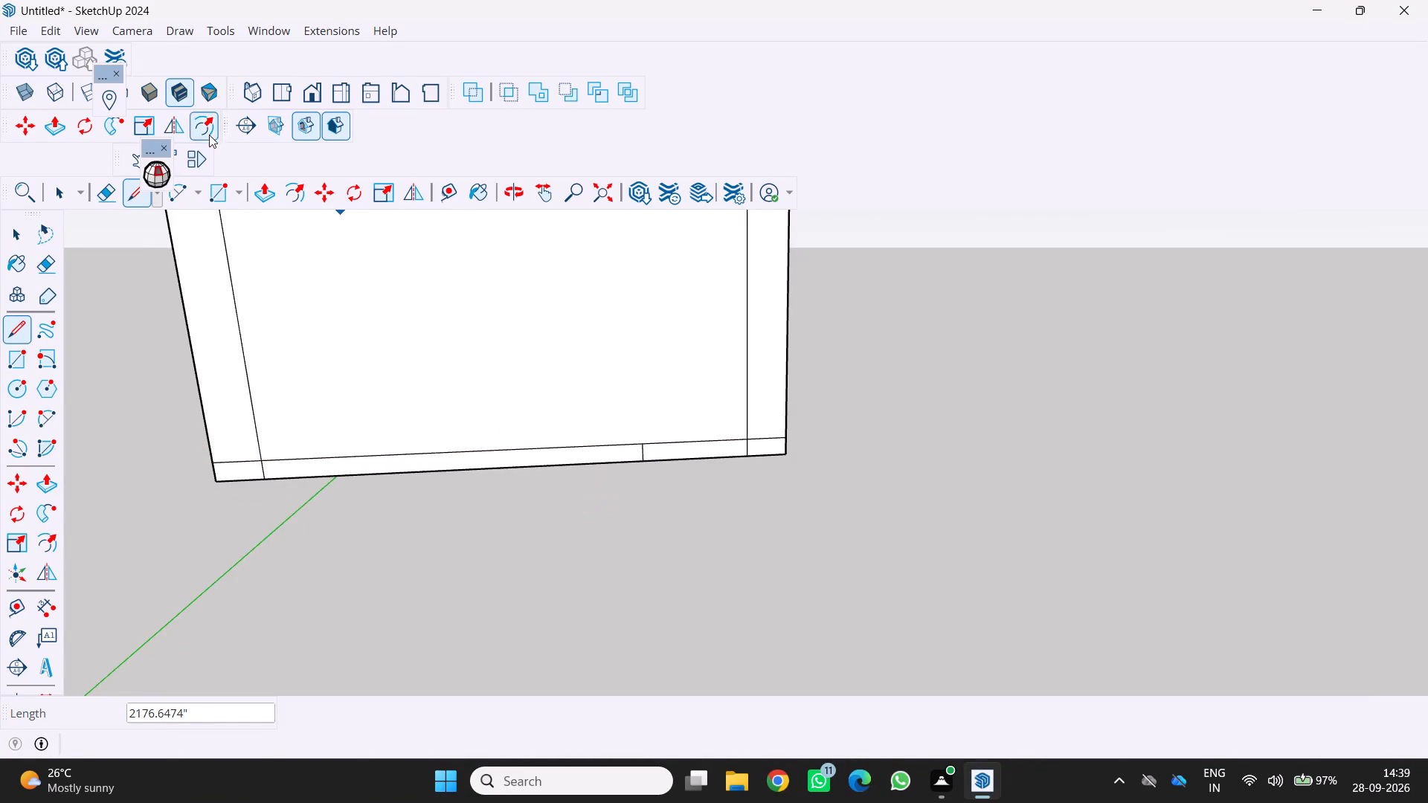
Erase the short 100-inch vertical reference line between the square's bottom edge and the horizontal line.
left_click(110, 189)
scroll(681, 465, "up", 1)
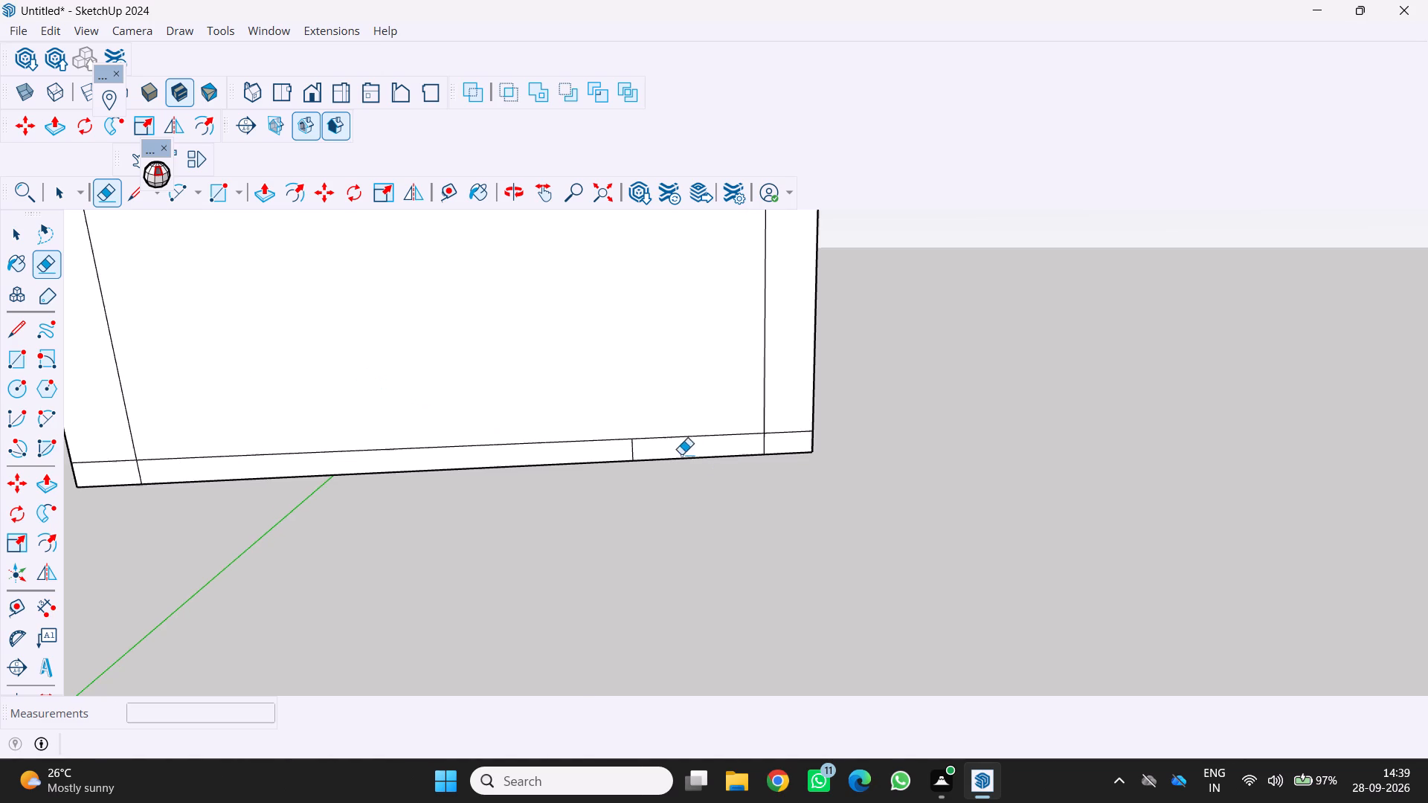
scroll(681, 454, "up", 1)
left_click(637, 452)
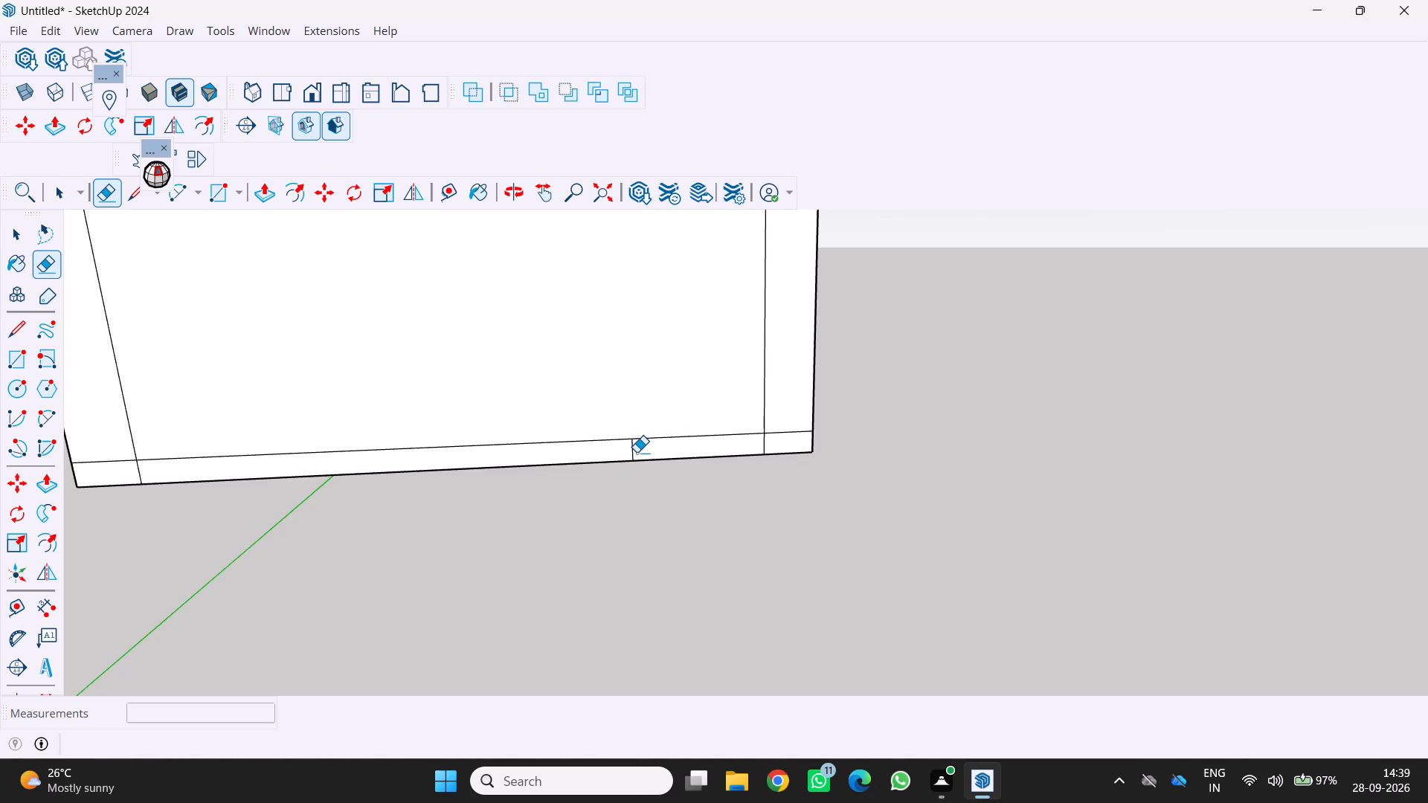
left_click(633, 452)
Erase the two short end segments of the horizontal base line inside the side strips, keeping only the part between the vertical inner lines.
scroll(633, 451, "down", 3)
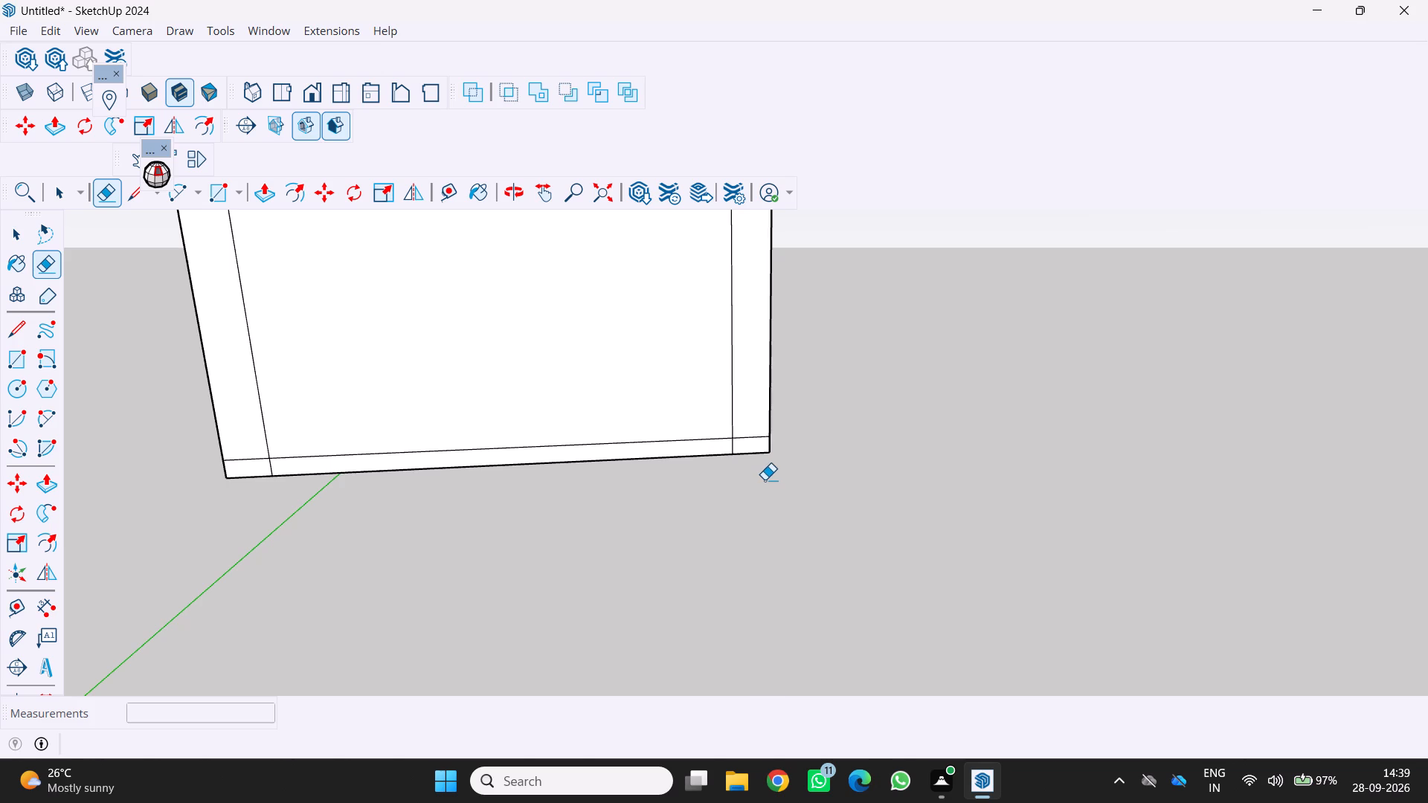
scroll(721, 437, "up", 1)
left_click(747, 441)
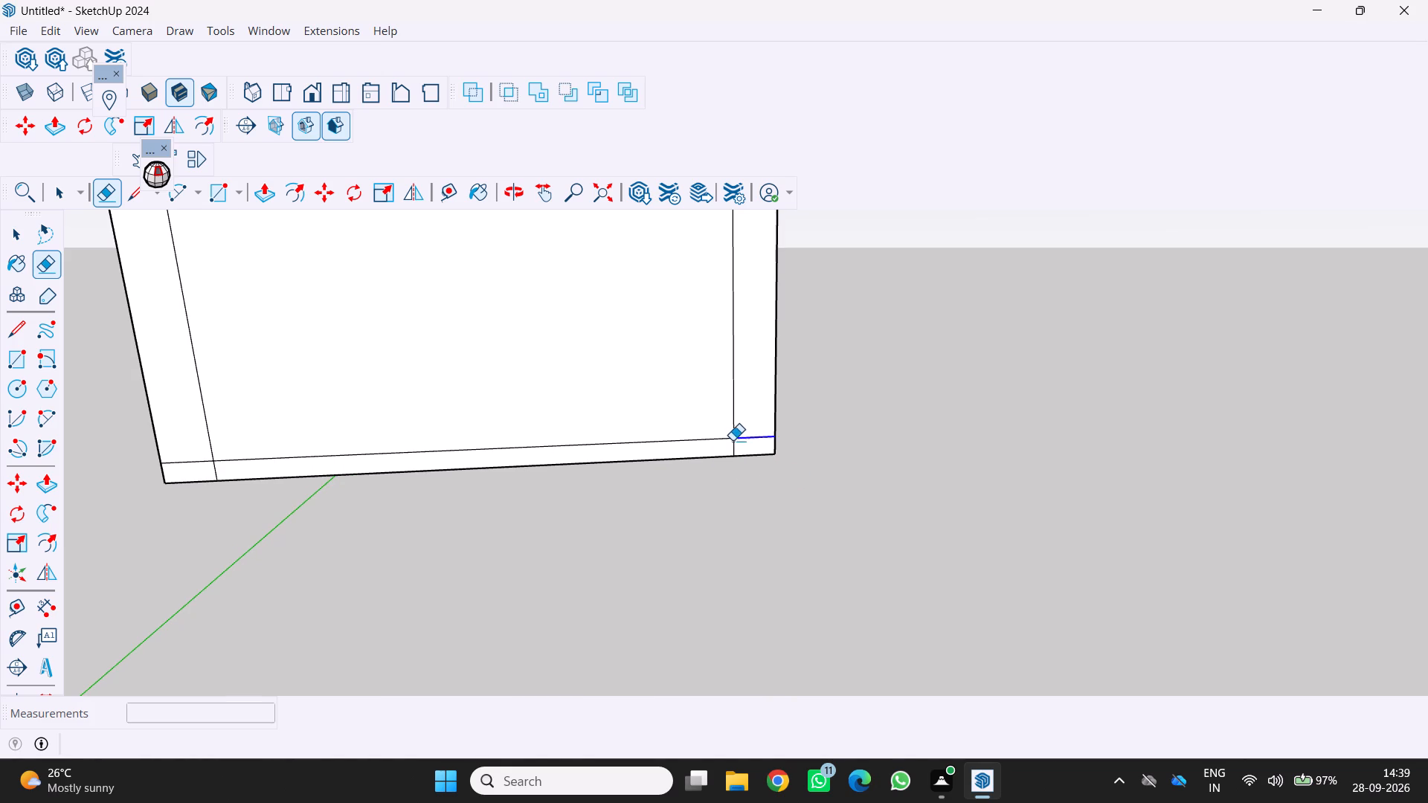
left_click(195, 464)
scroll(202, 460, "down", 4)
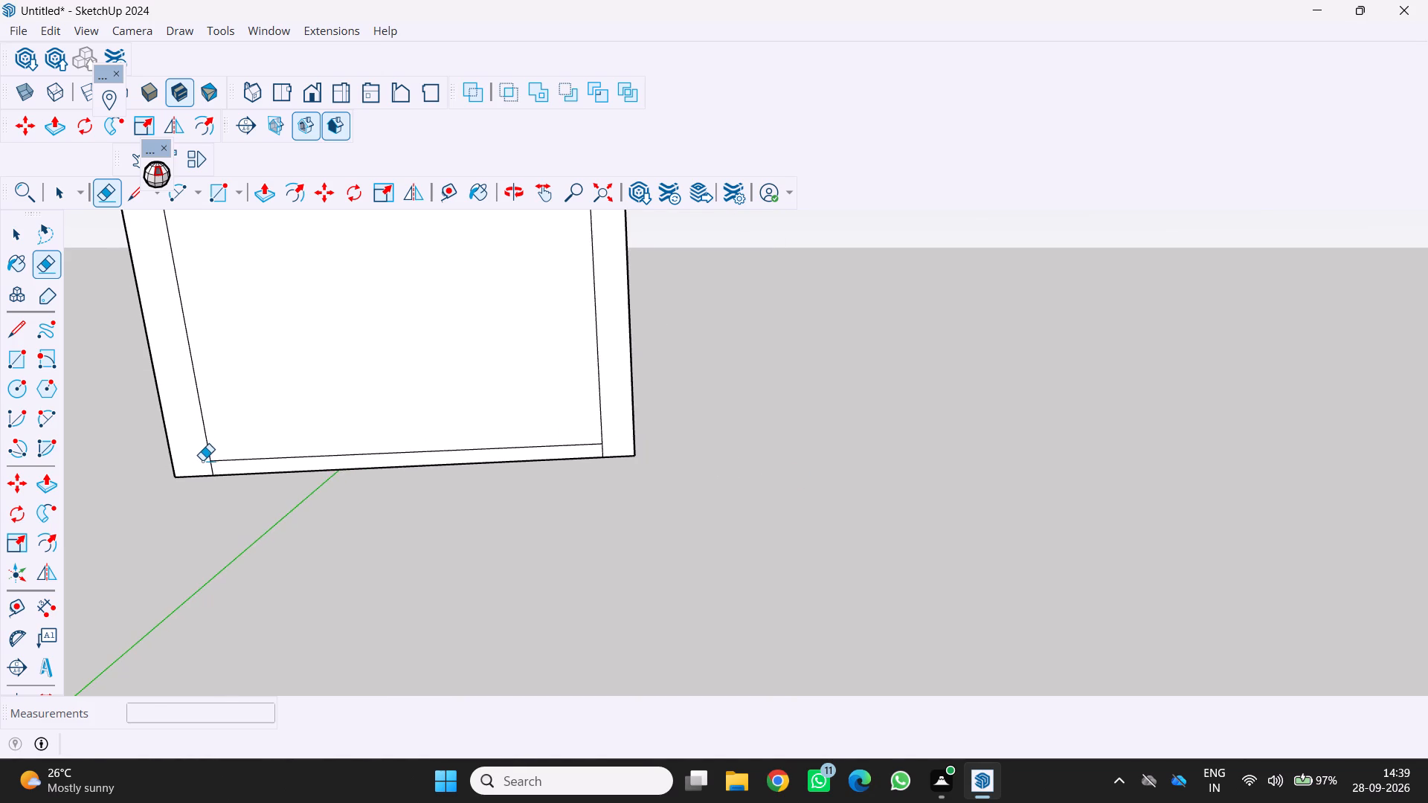
scroll(200, 460, "down", 8)
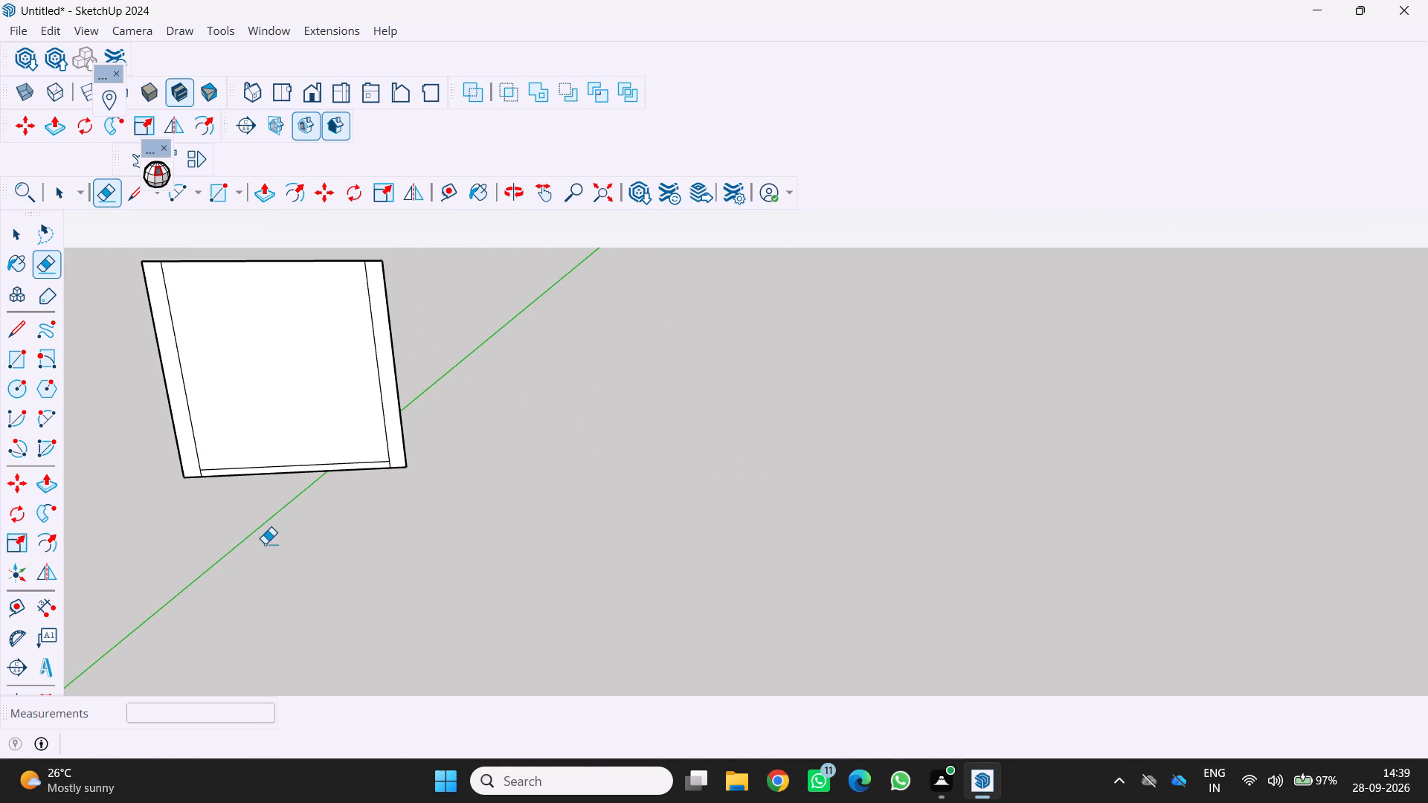
key("Escape")
key("space")
Add a linear dimension for the height of the square's right outer edge, placing it just outside that edge.
scroll(379, 503, "down", 7)
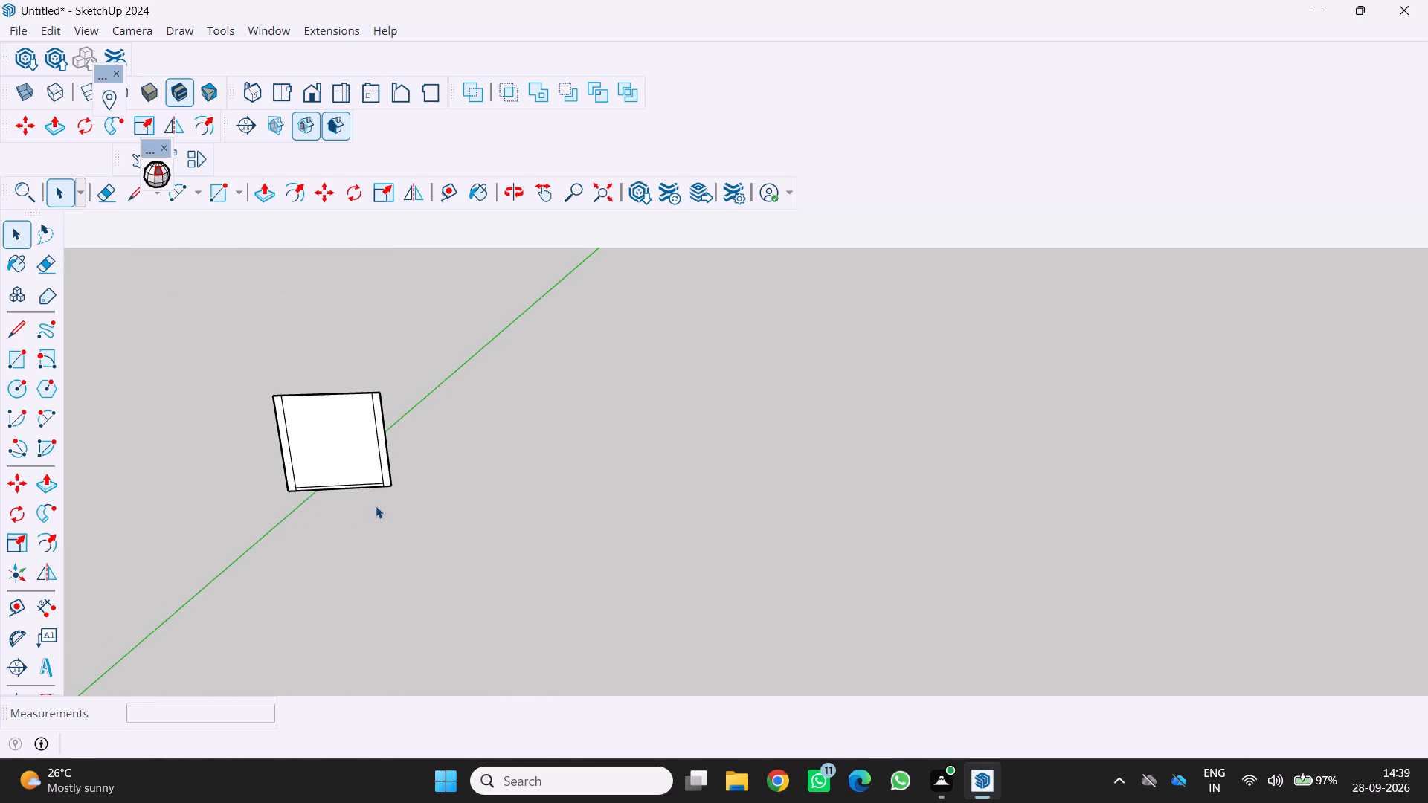
scroll(376, 506, "down", 7)
scroll(379, 513, "up", 9)
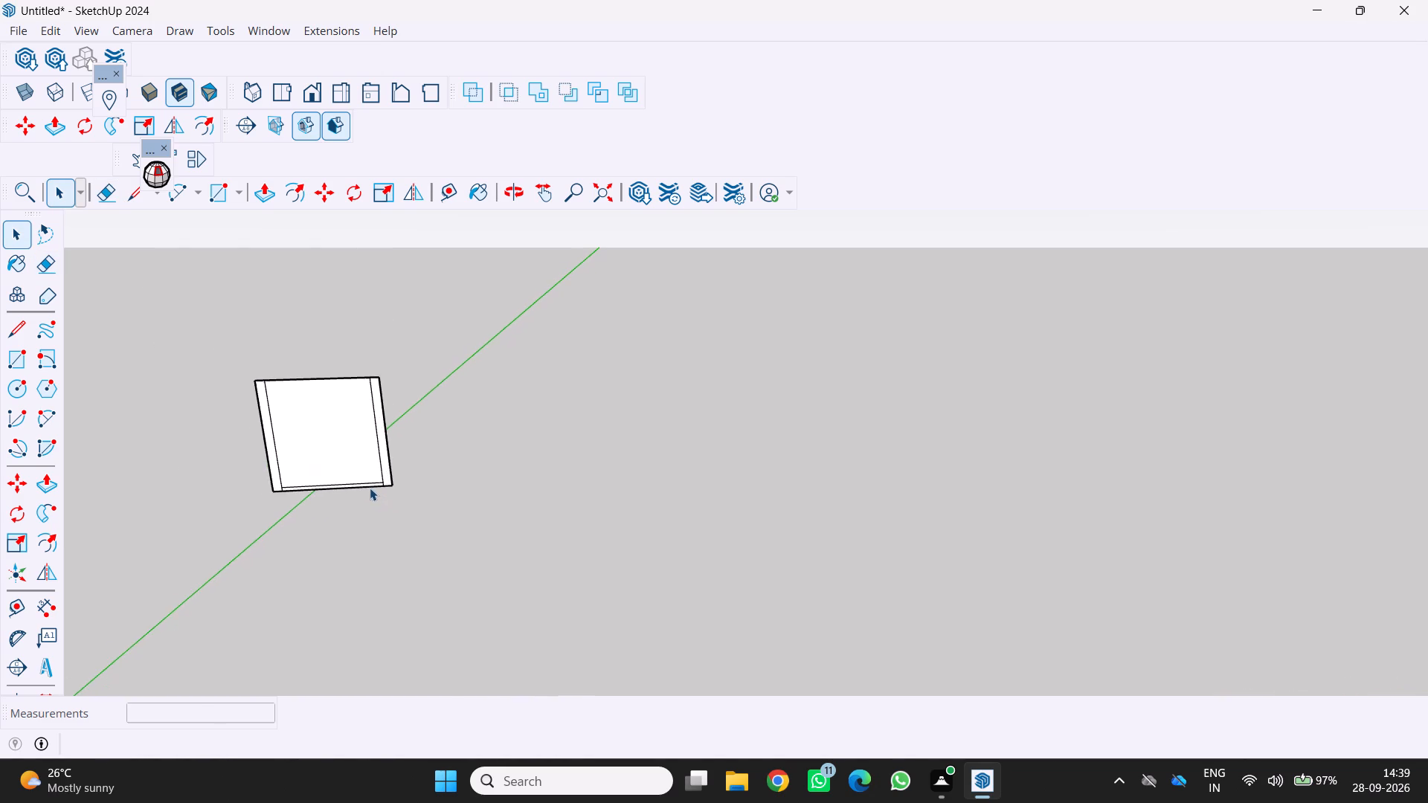
scroll(370, 488, "up", 6)
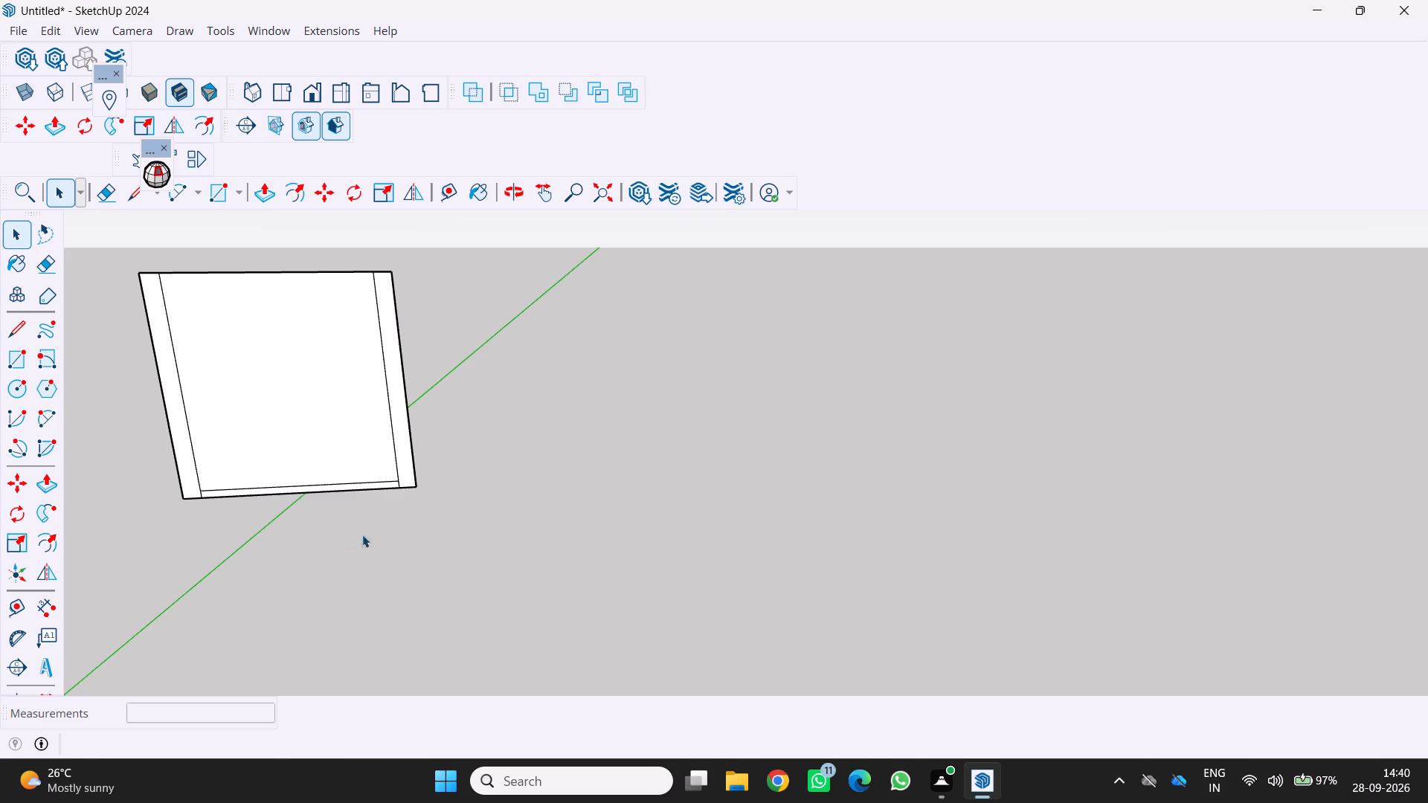
left_click(45, 606)
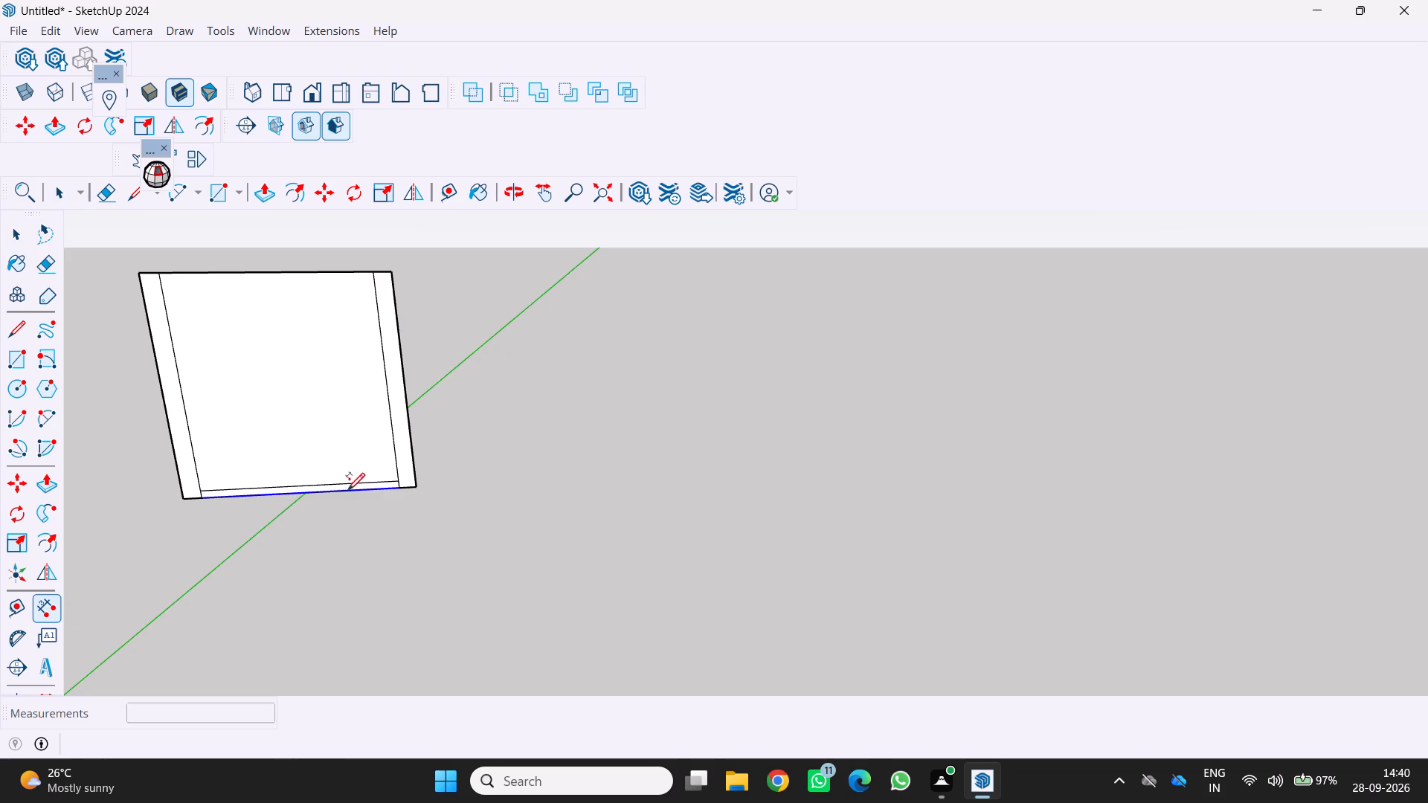
left_click(408, 405)
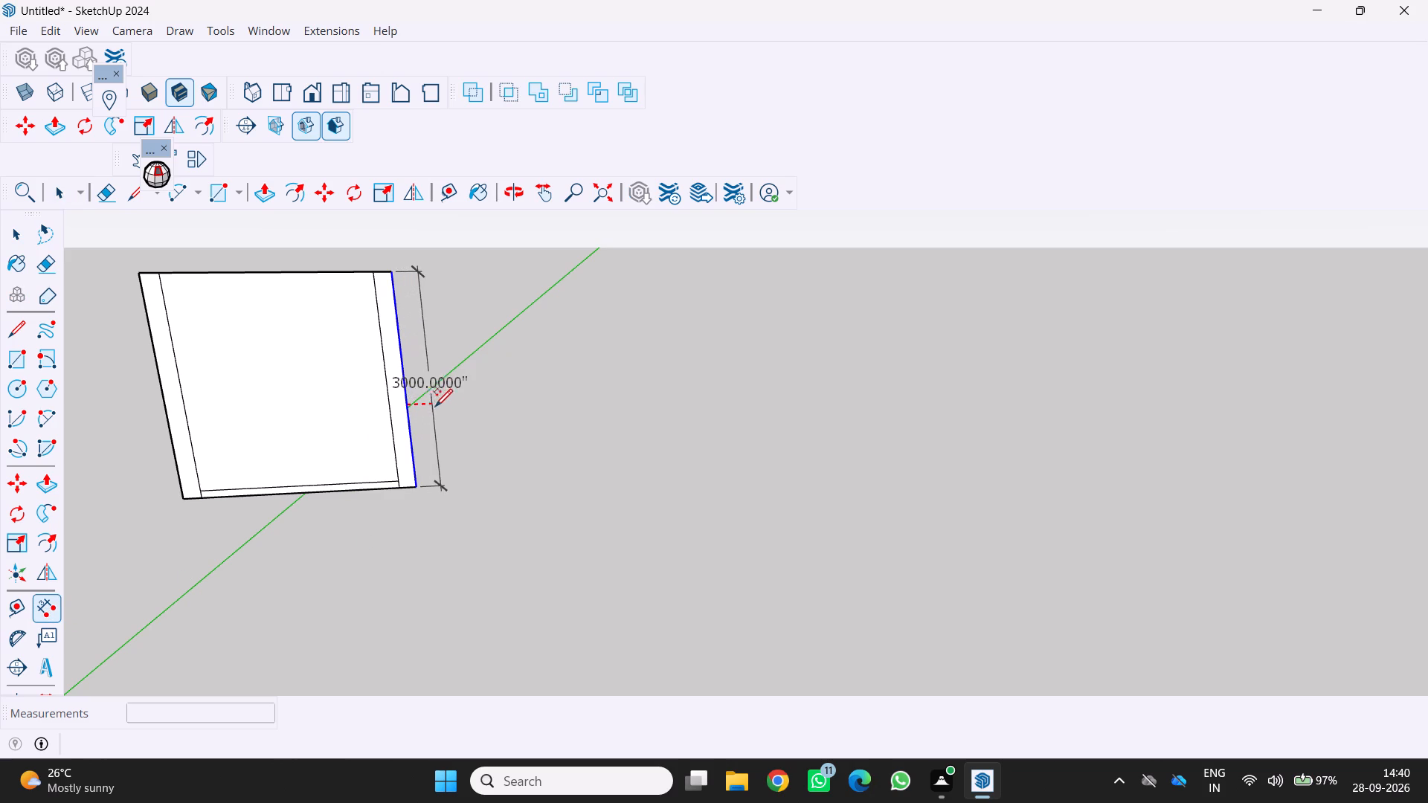
left_click(465, 410)
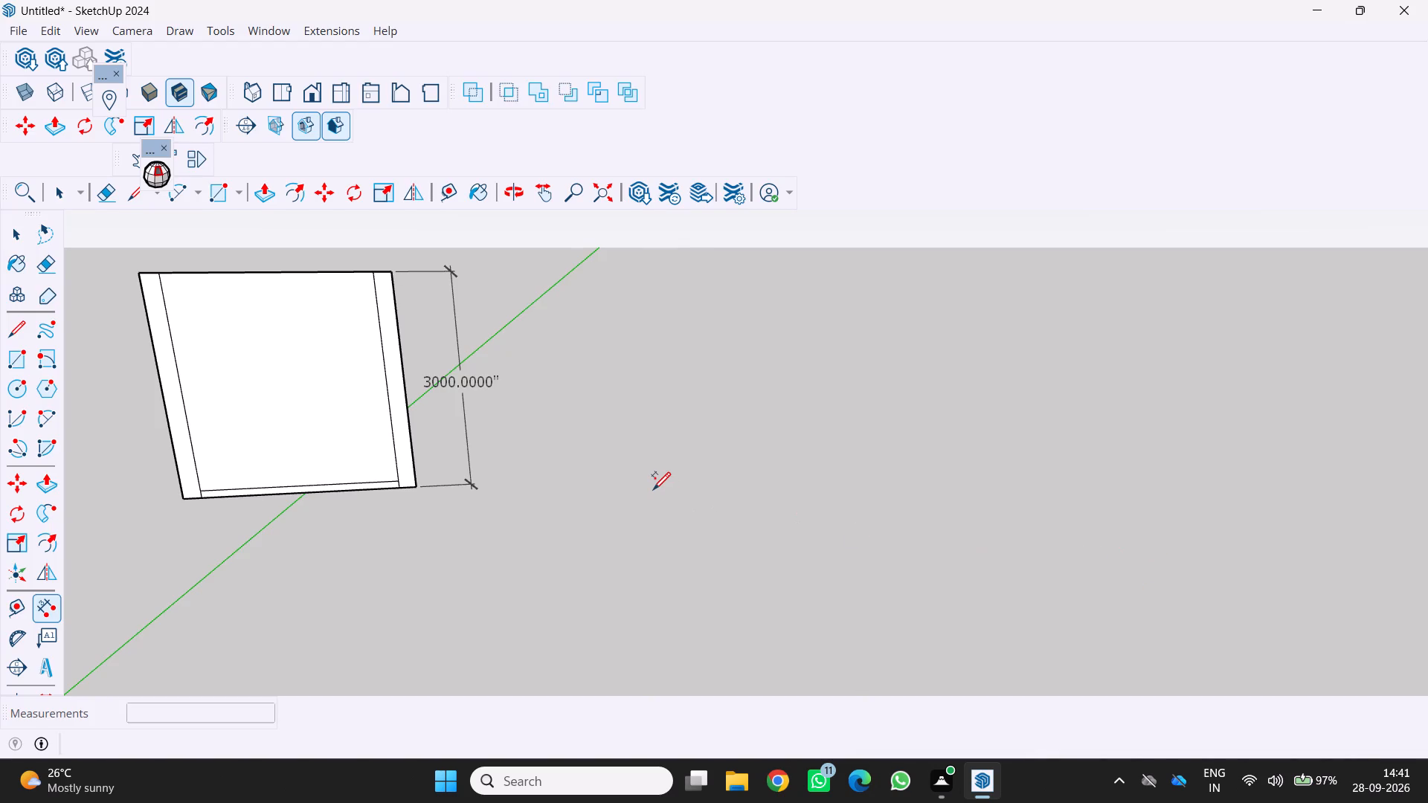
scroll(653, 488, "down", 2)
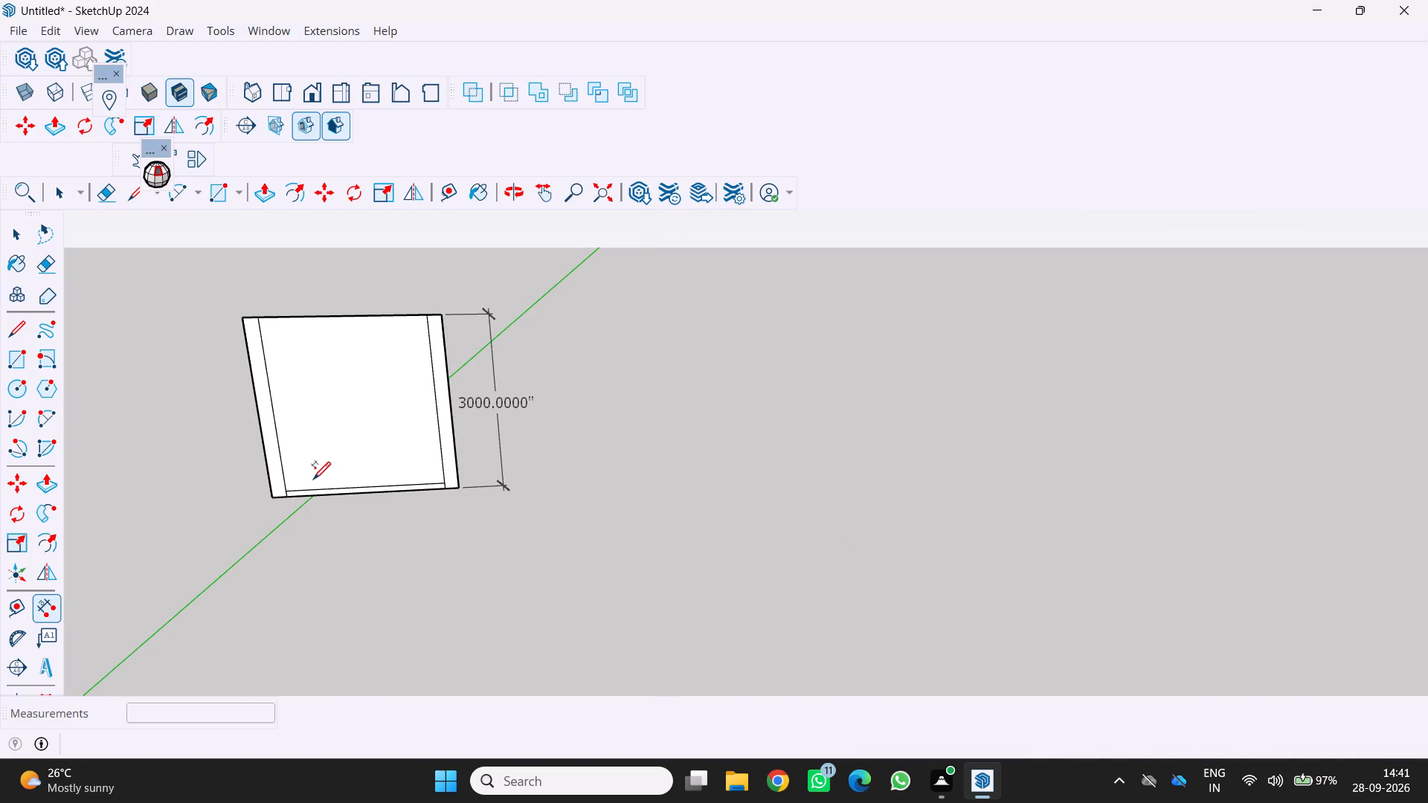
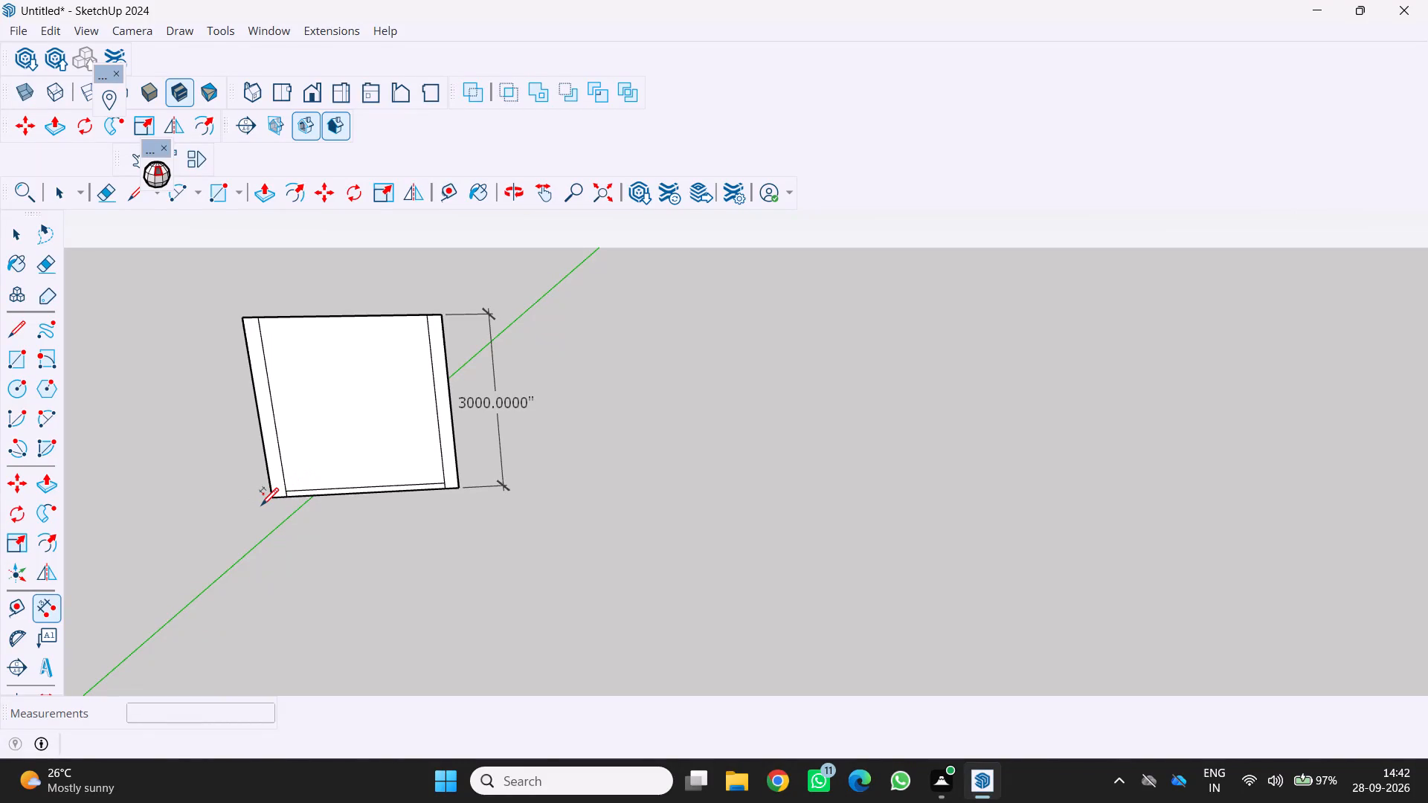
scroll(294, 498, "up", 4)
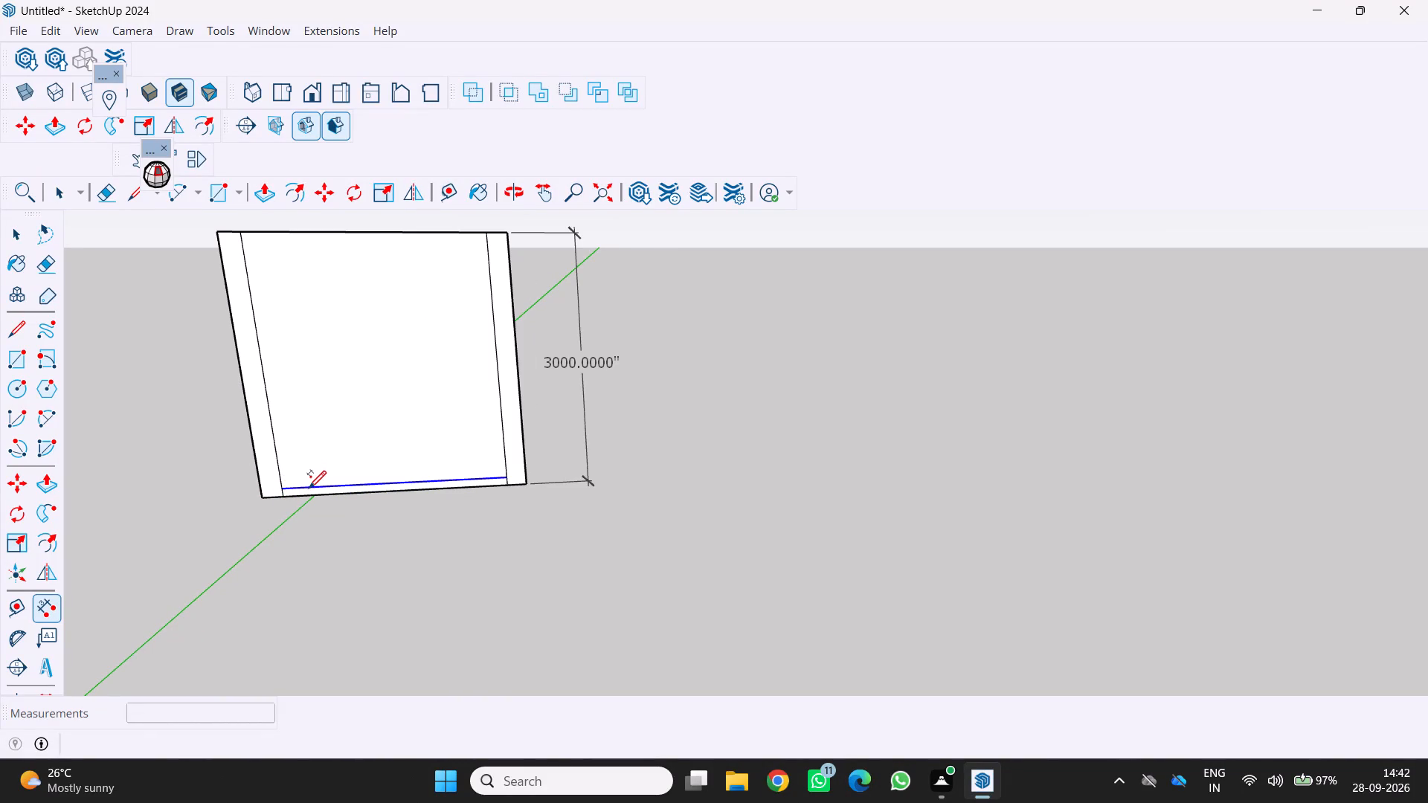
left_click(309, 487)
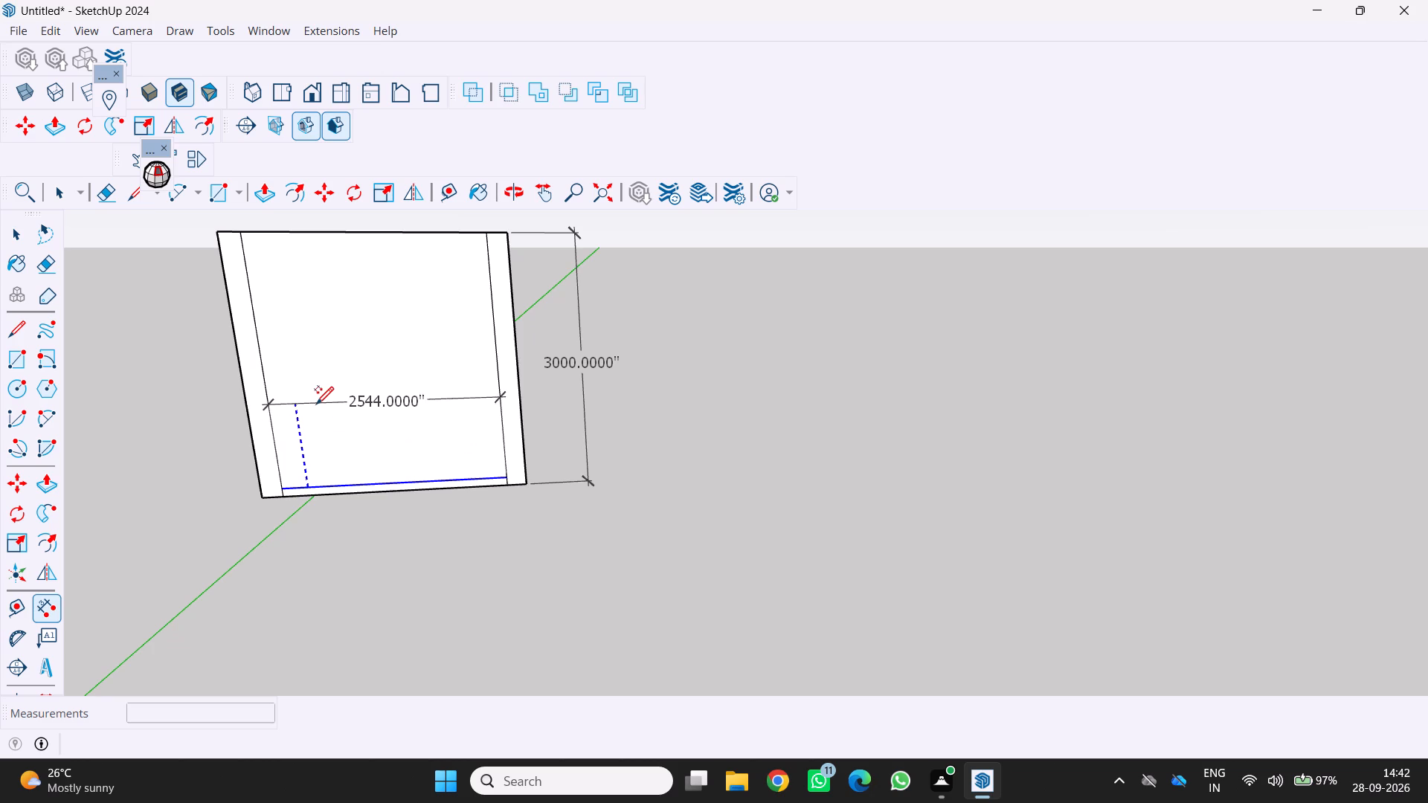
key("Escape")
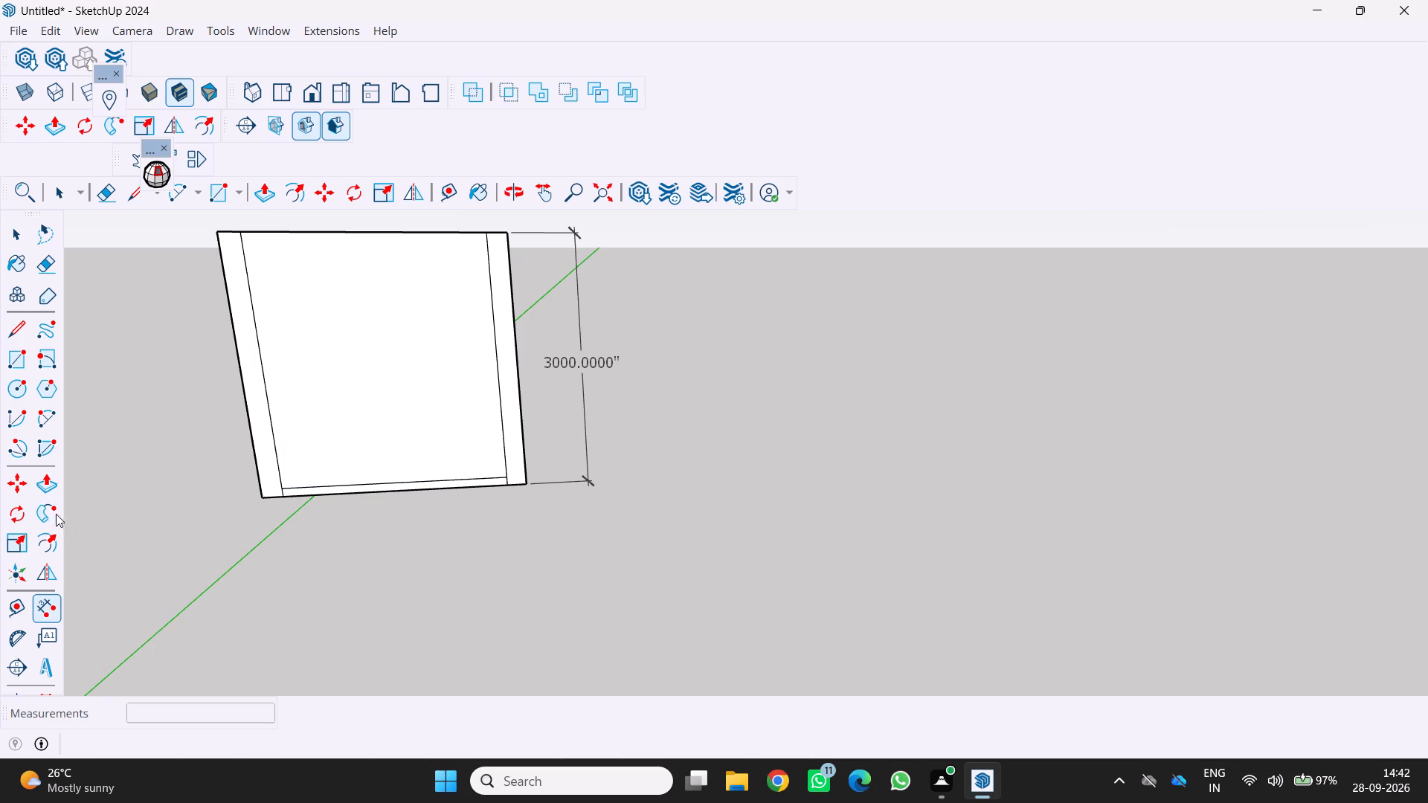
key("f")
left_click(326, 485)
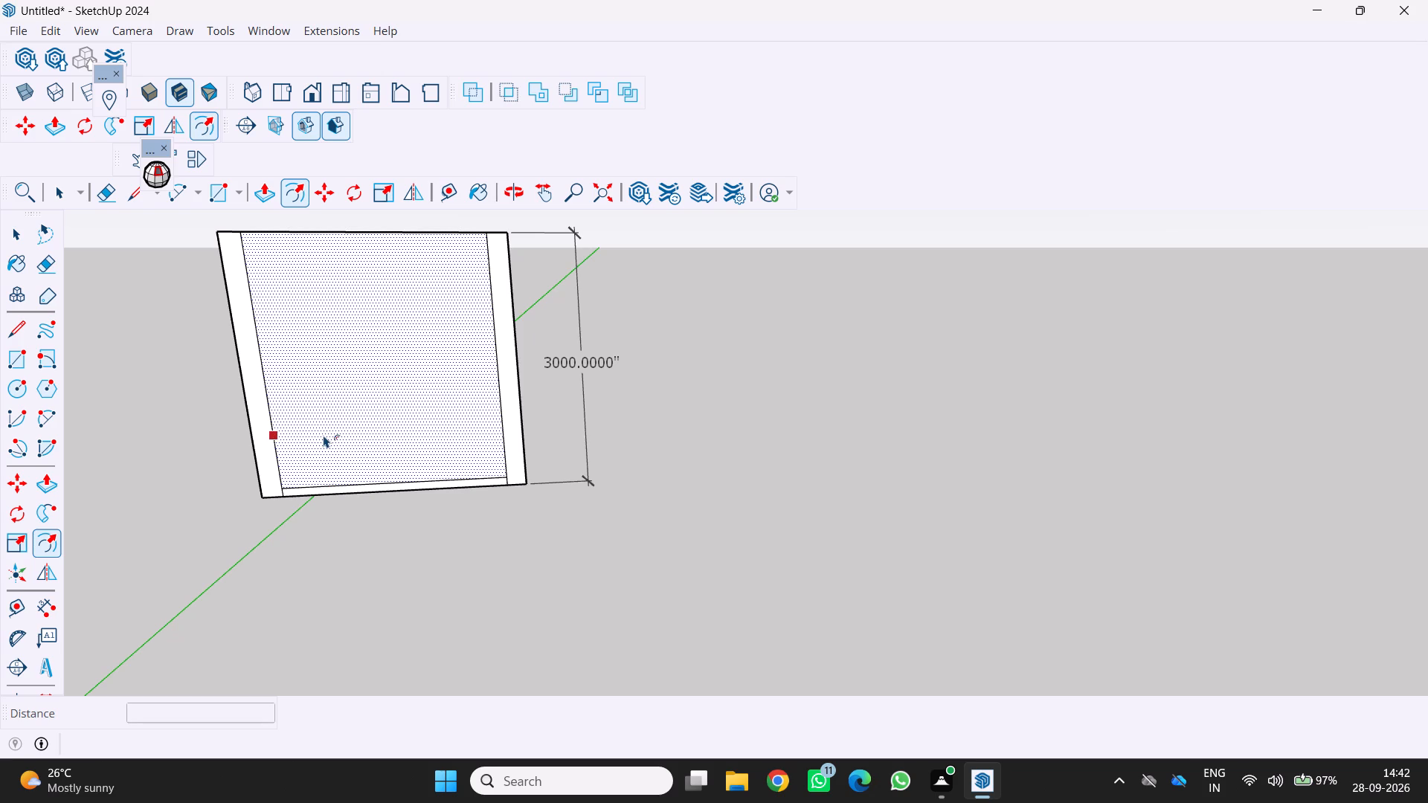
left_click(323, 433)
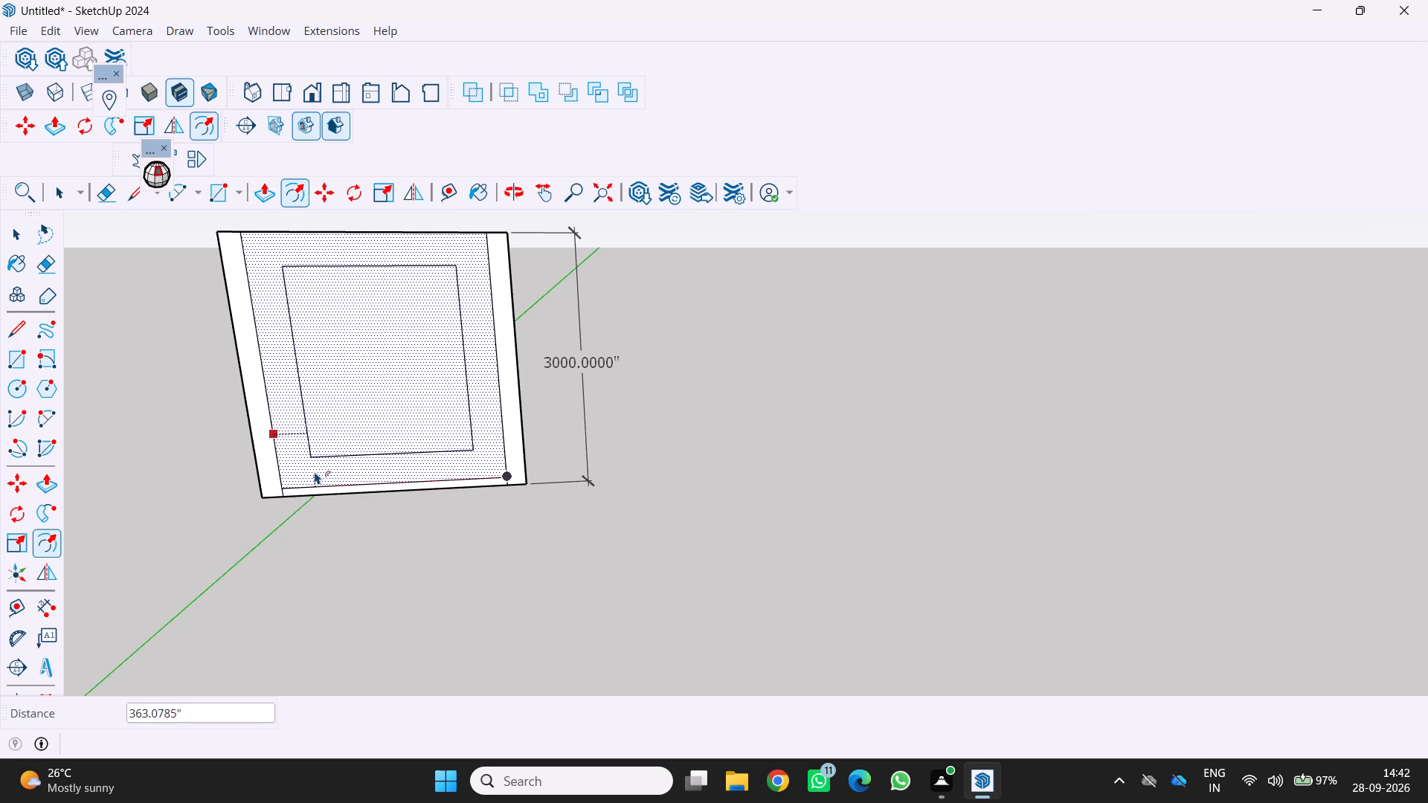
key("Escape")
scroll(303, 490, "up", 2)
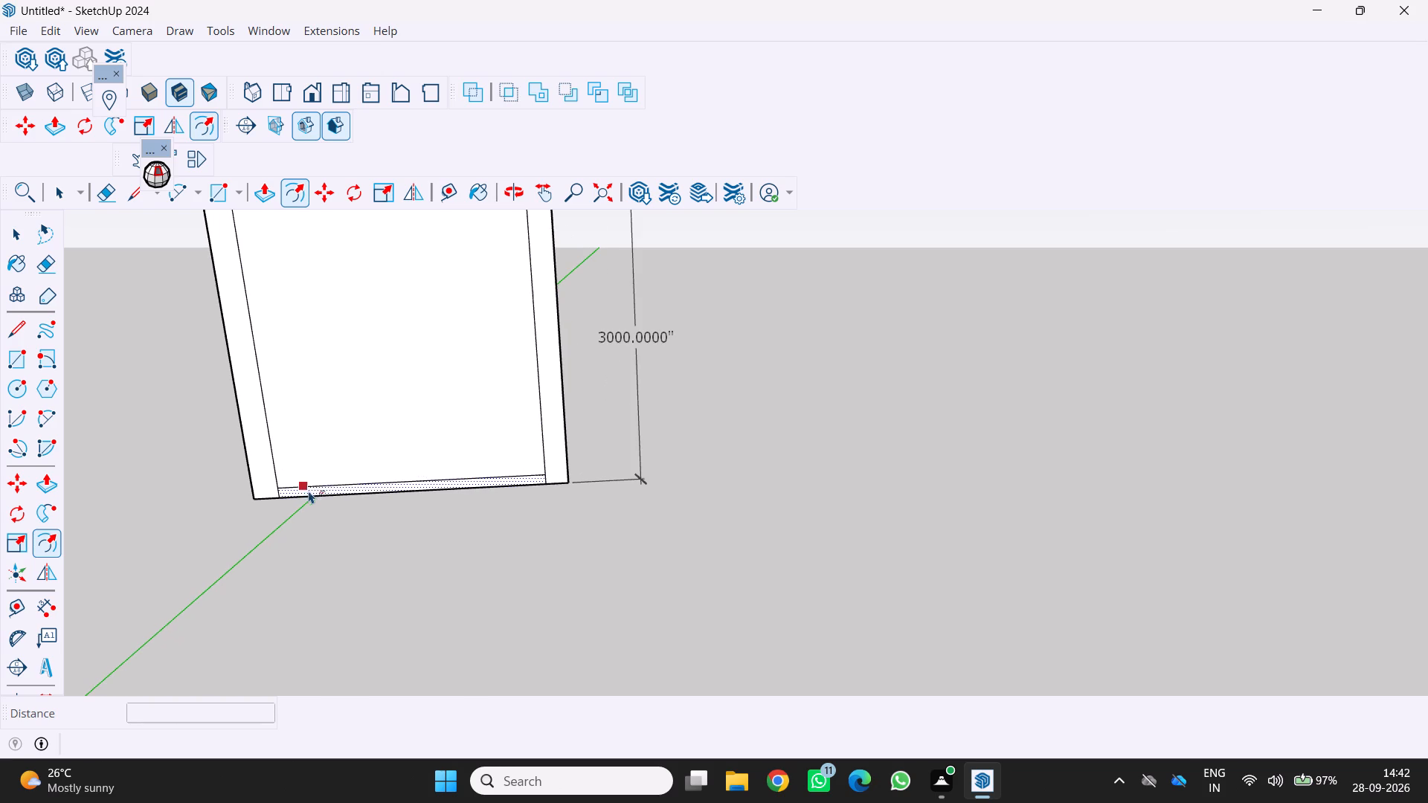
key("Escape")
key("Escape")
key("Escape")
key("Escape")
Draw a 700-inch line up along the left inner vertical line, starting at the base band's top corner.
left_click(136, 185)
left_click(276, 487)
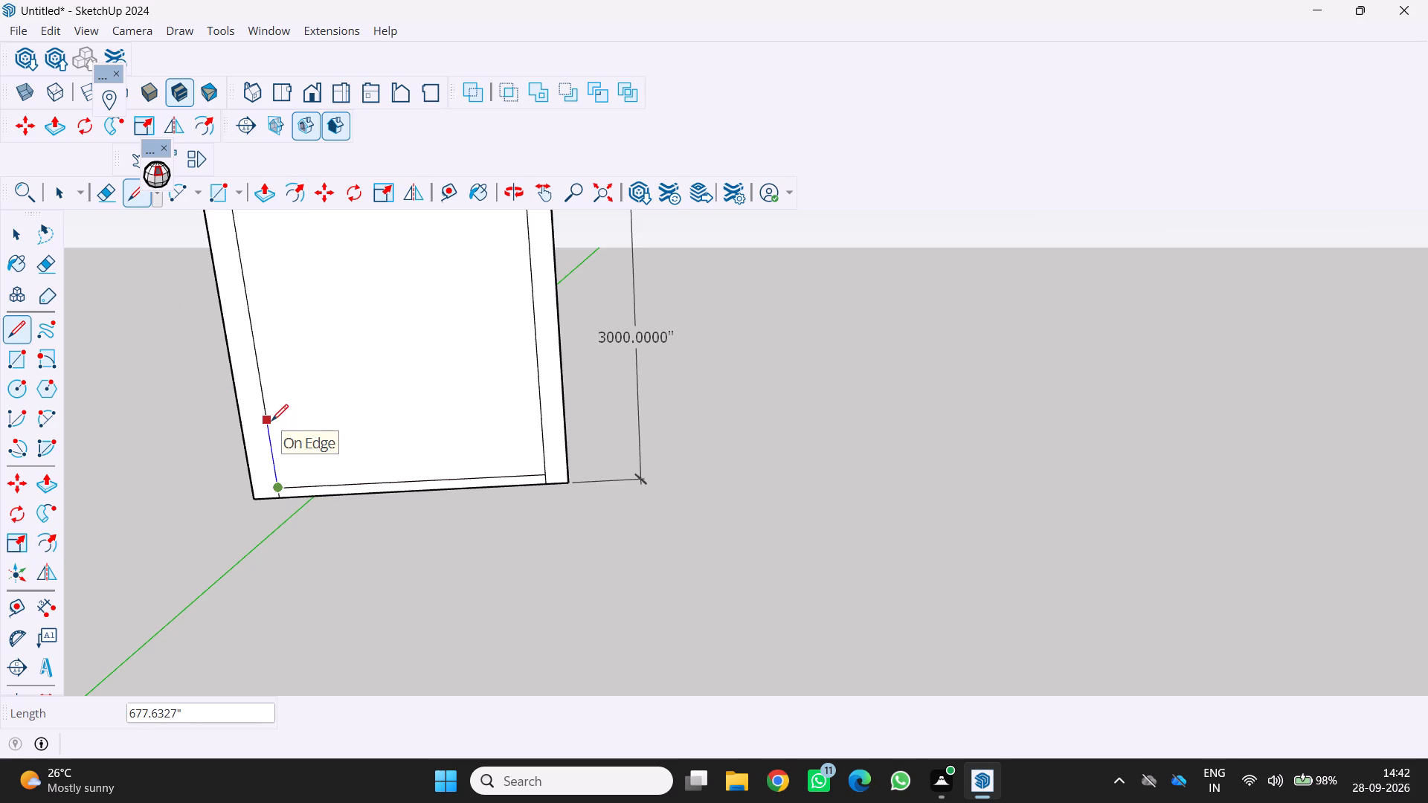
type("700")
key("Return")
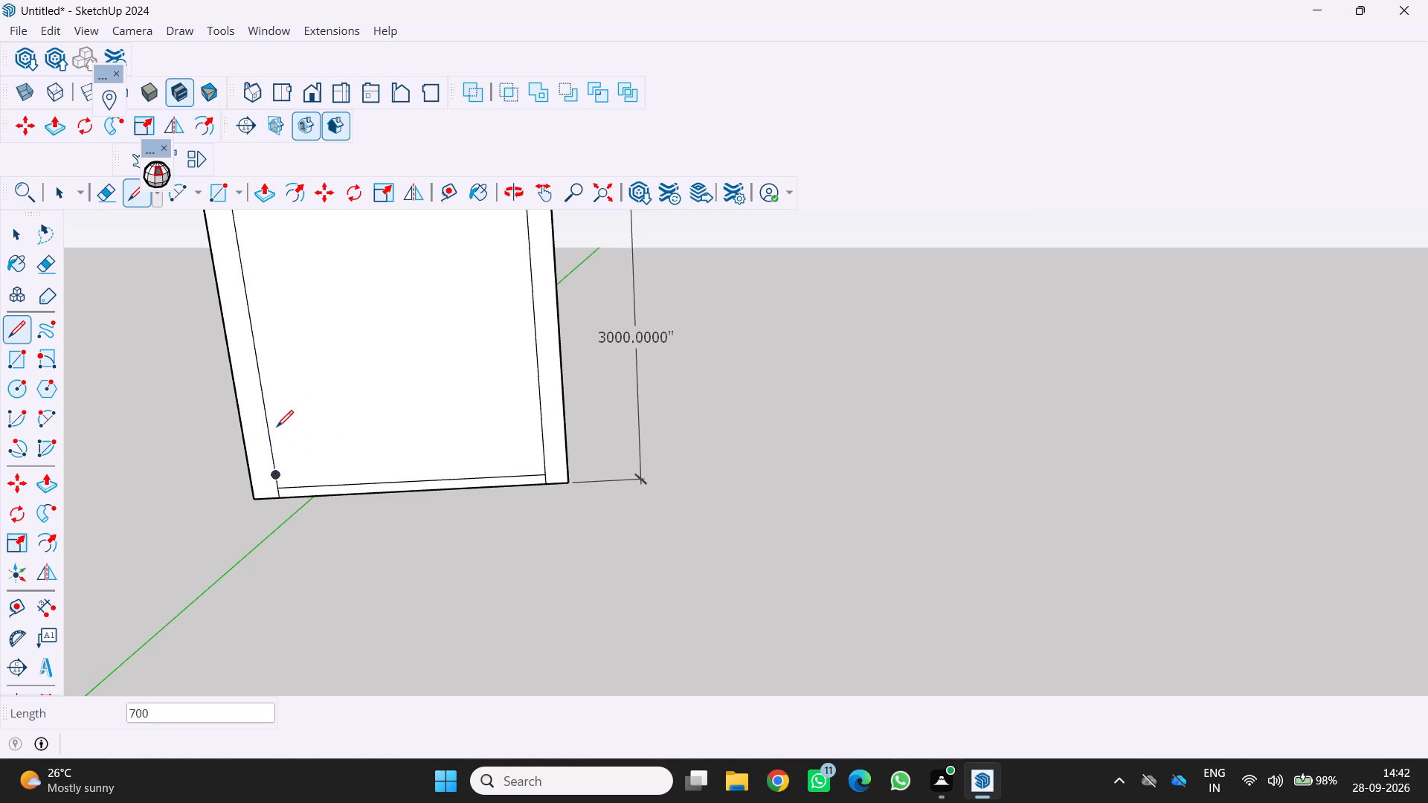
key("Escape")
key("Escape")
key("Escape")
key("Escape")
key("Escape")
key("Escape")
key("Escape")
key("Escape")
key("space")
key("space")
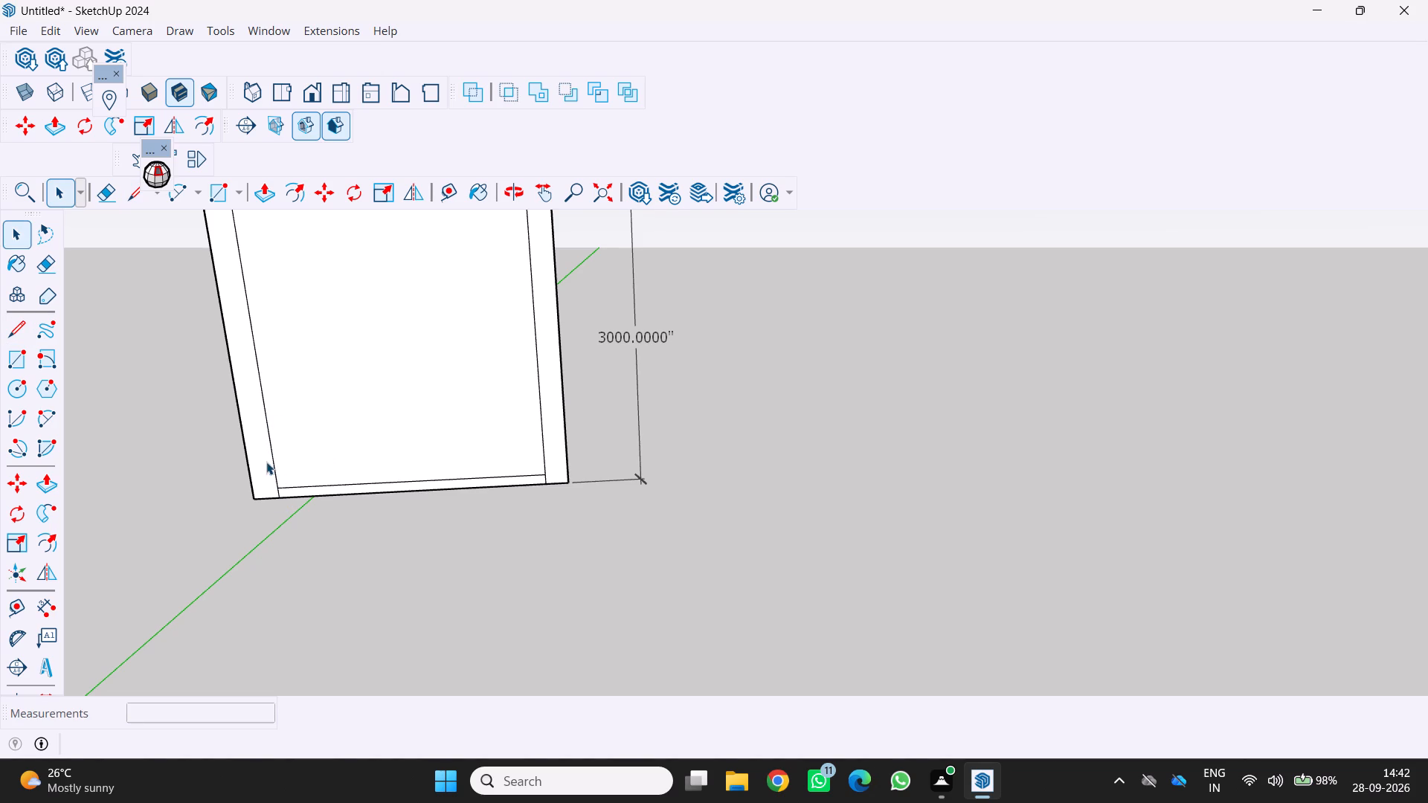
Draw a 700-inch vertical reference line up from the base band's top line, and a horizontal line through its top between the inner vertical lines.
left_click(128, 190)
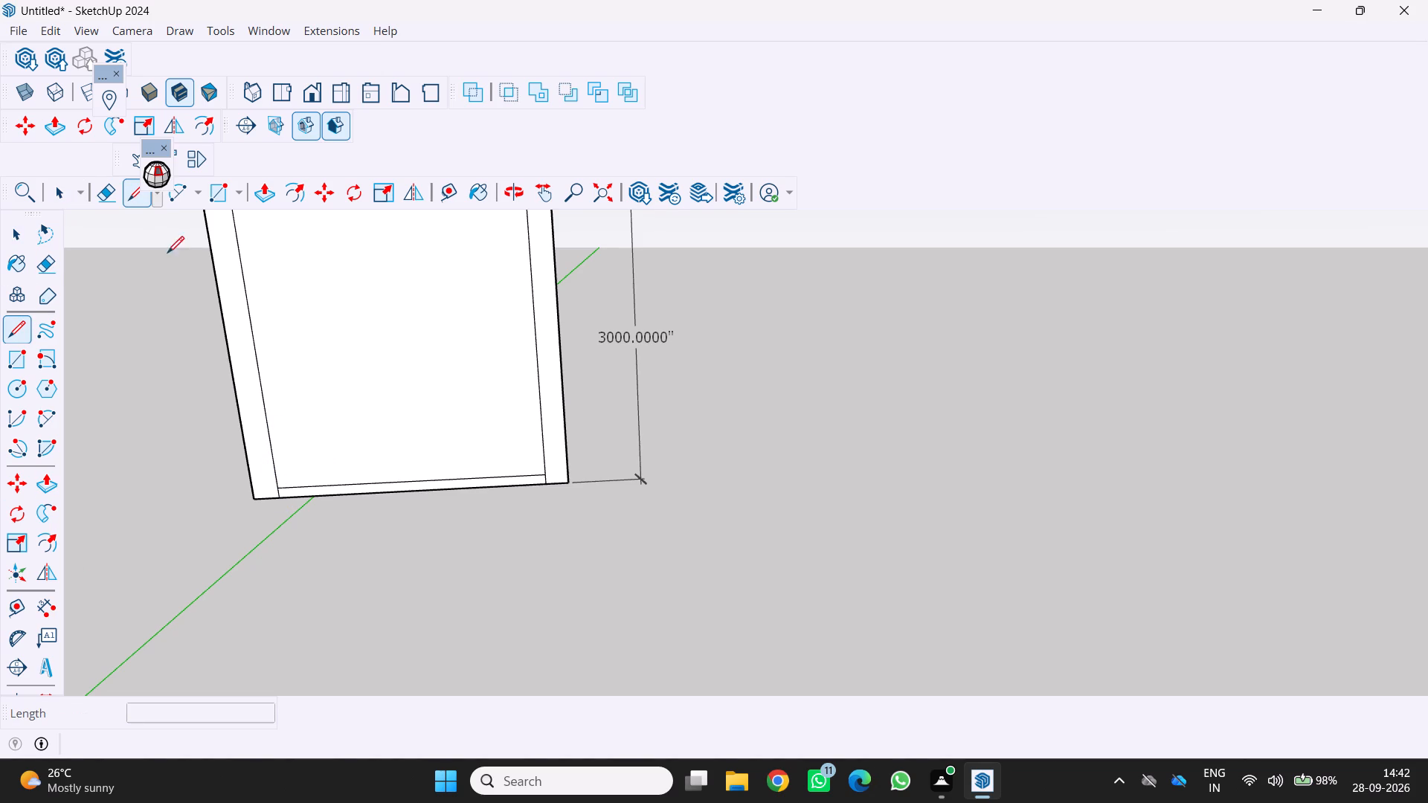
left_click(348, 486)
key("7")
type("00")
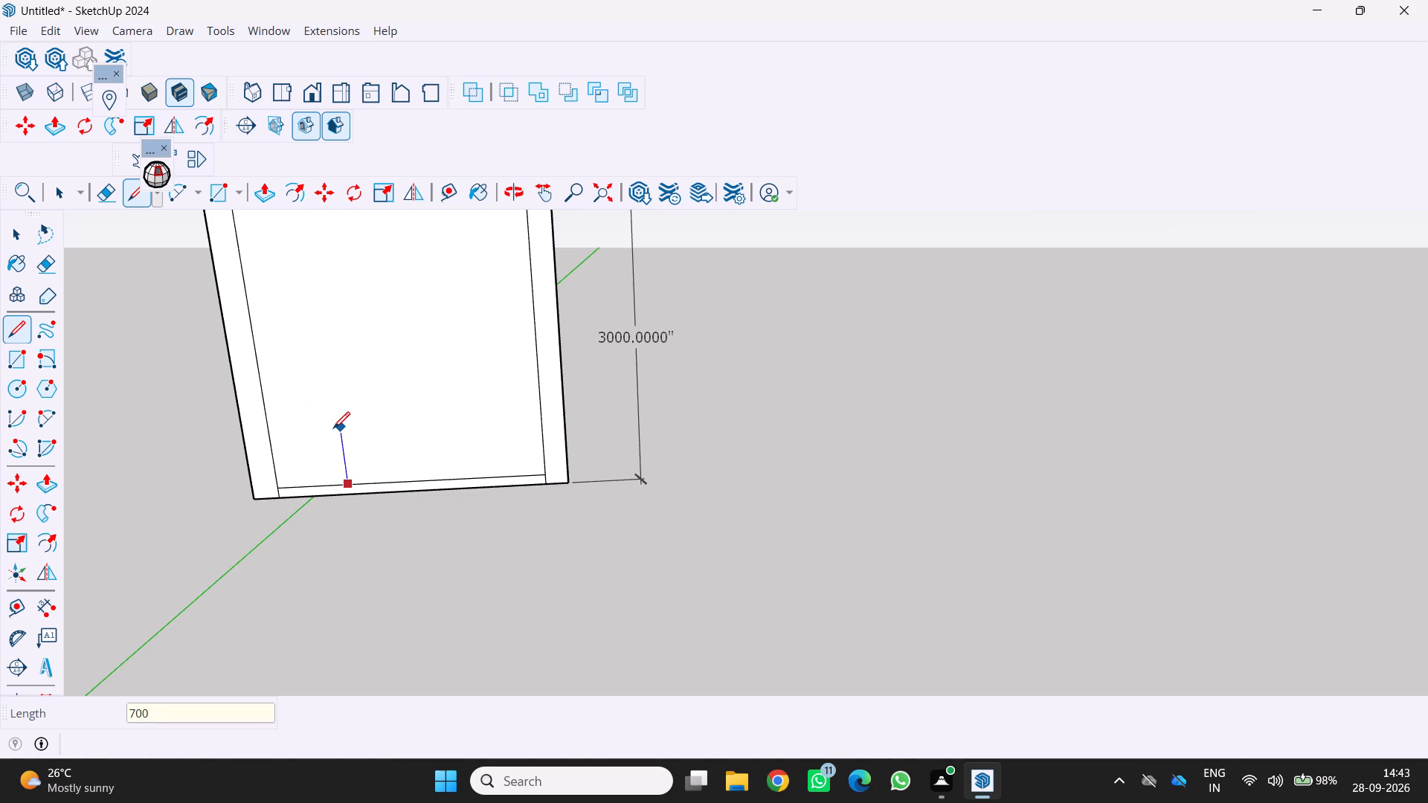
key("Return")
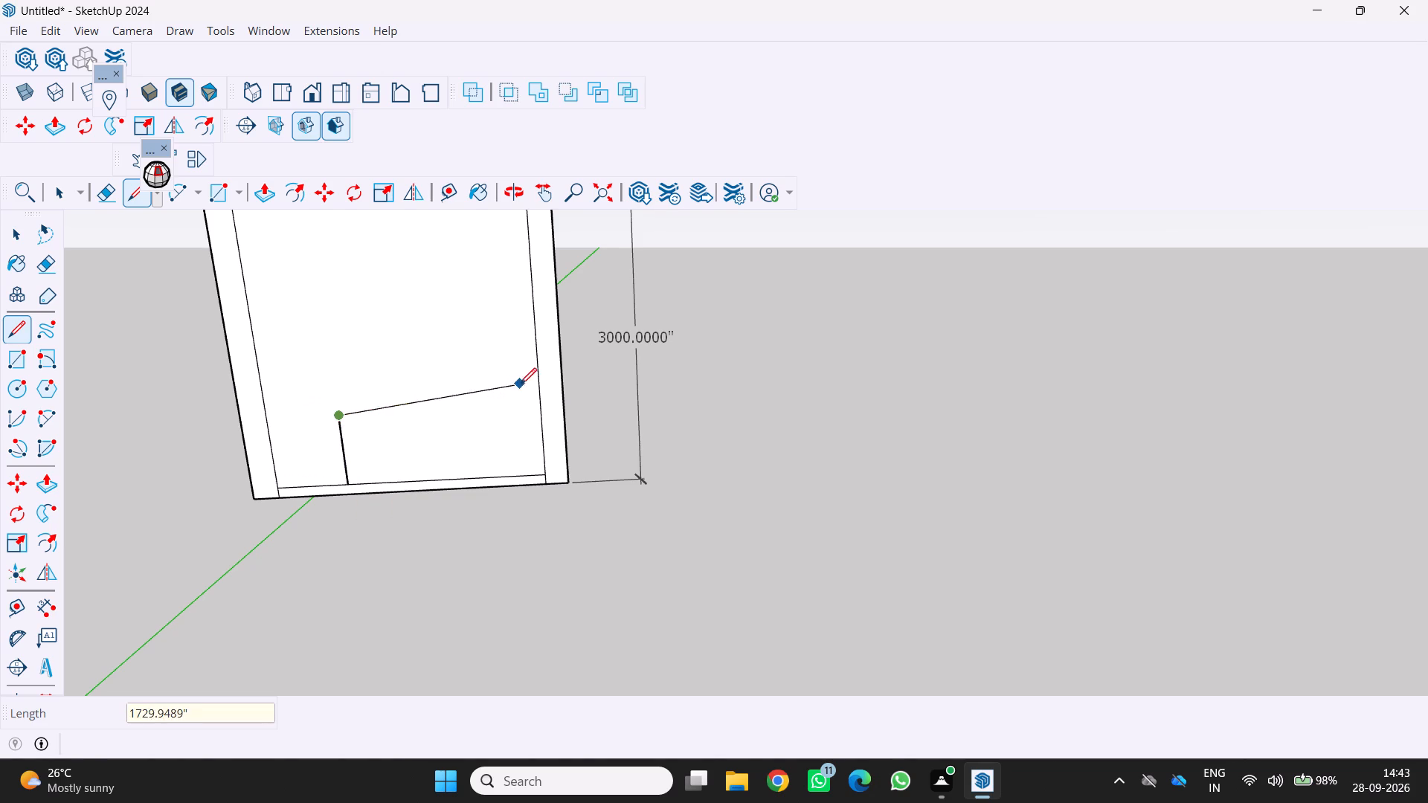
left_click(541, 402)
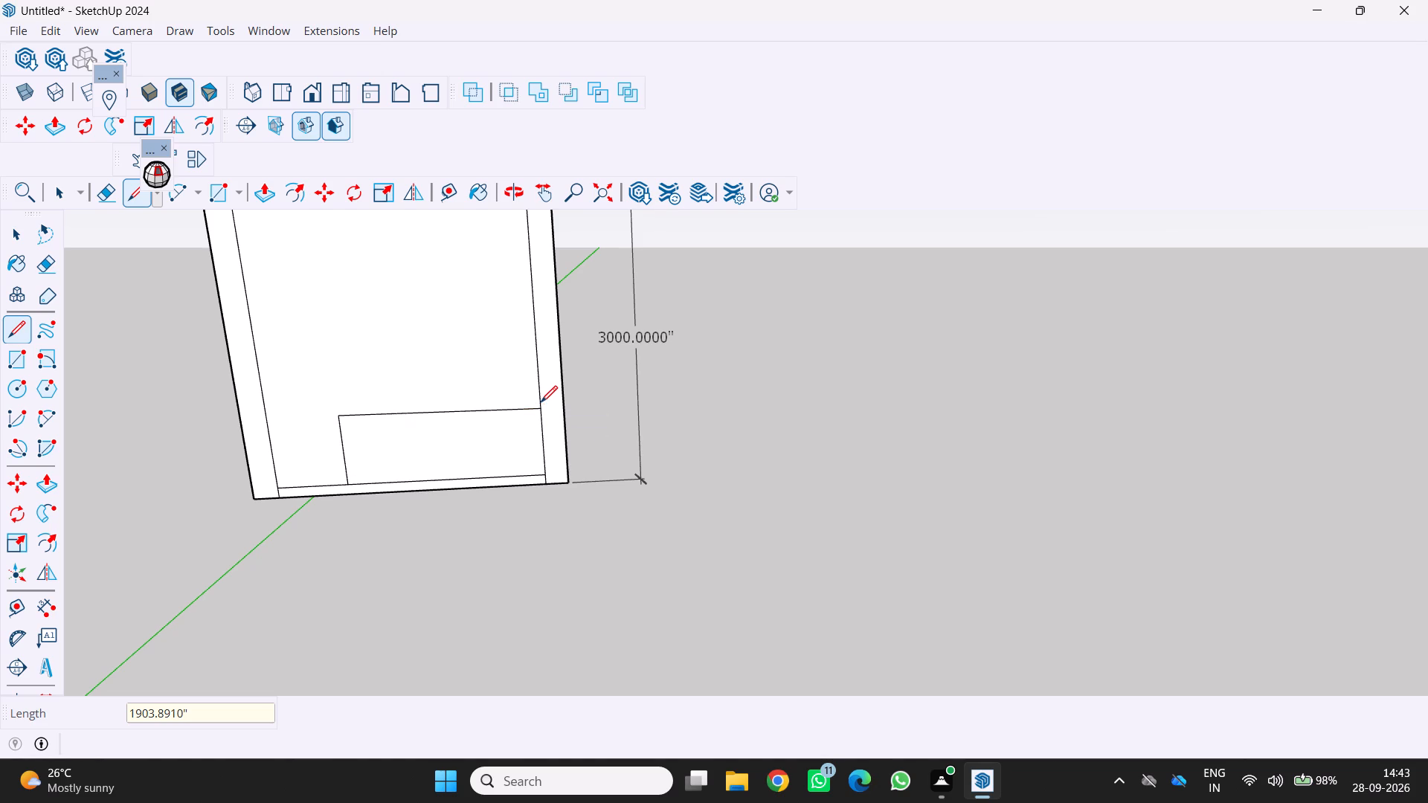
left_click(268, 419)
left_click(339, 419)
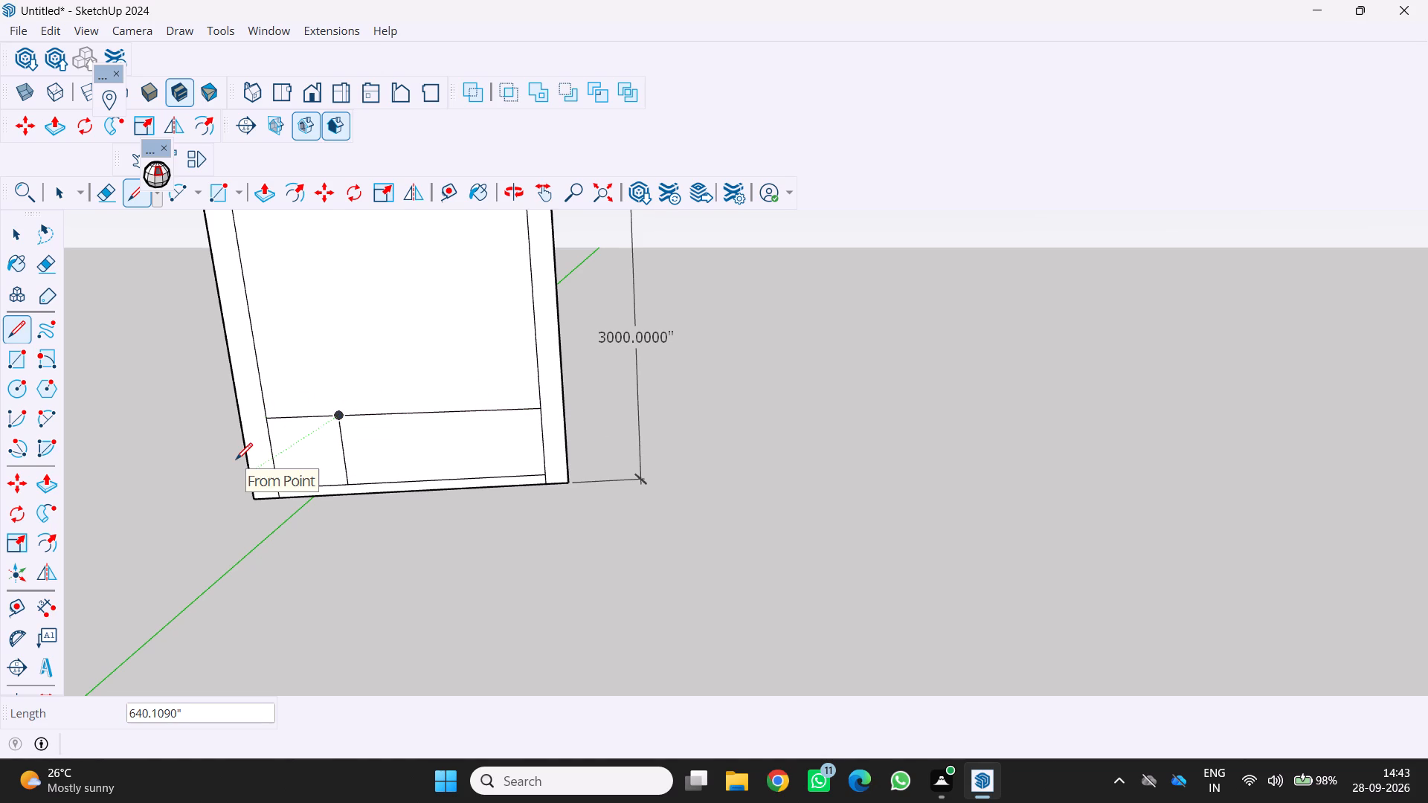
key("space")
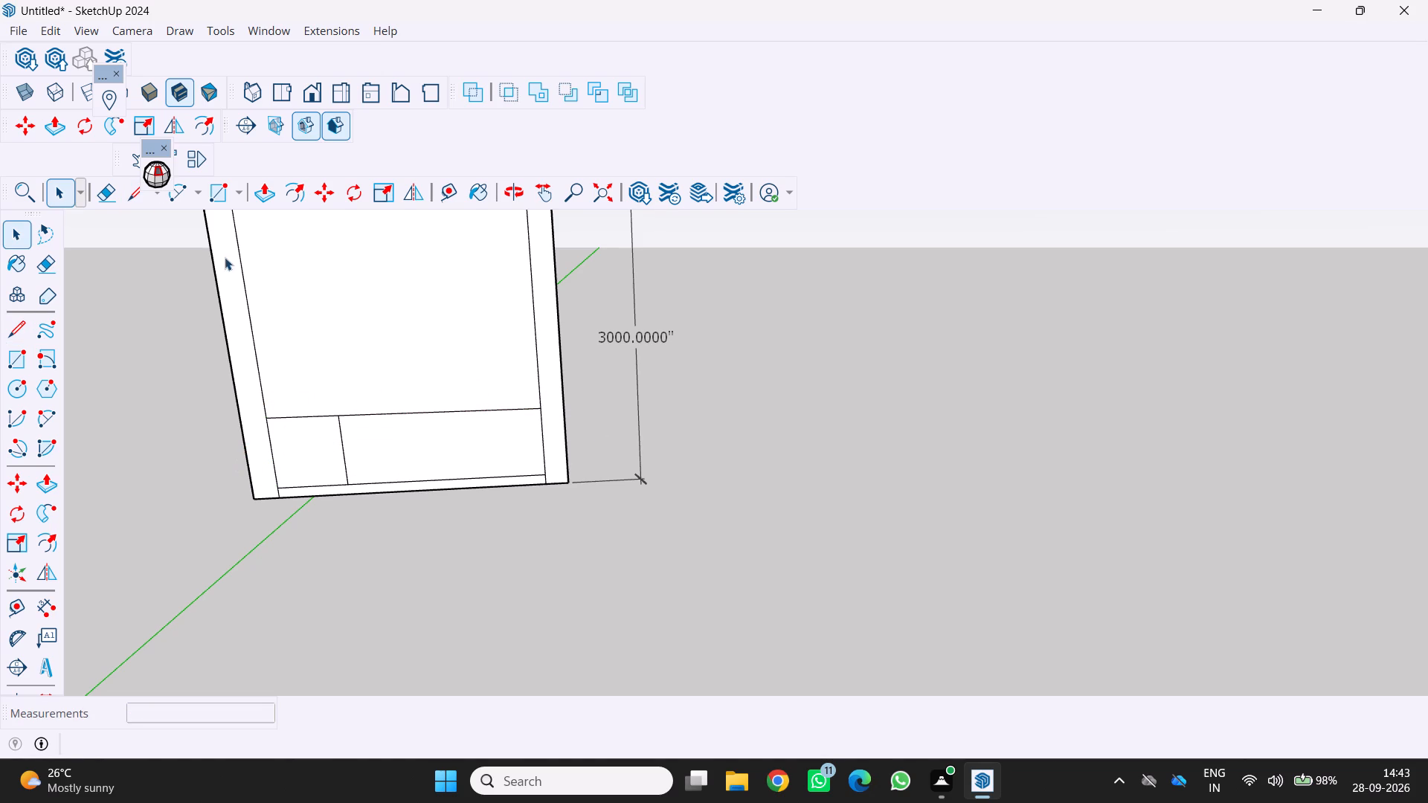
Erase the 700-inch vertical reference line between the base band and the new horizontal line.
left_click(109, 199)
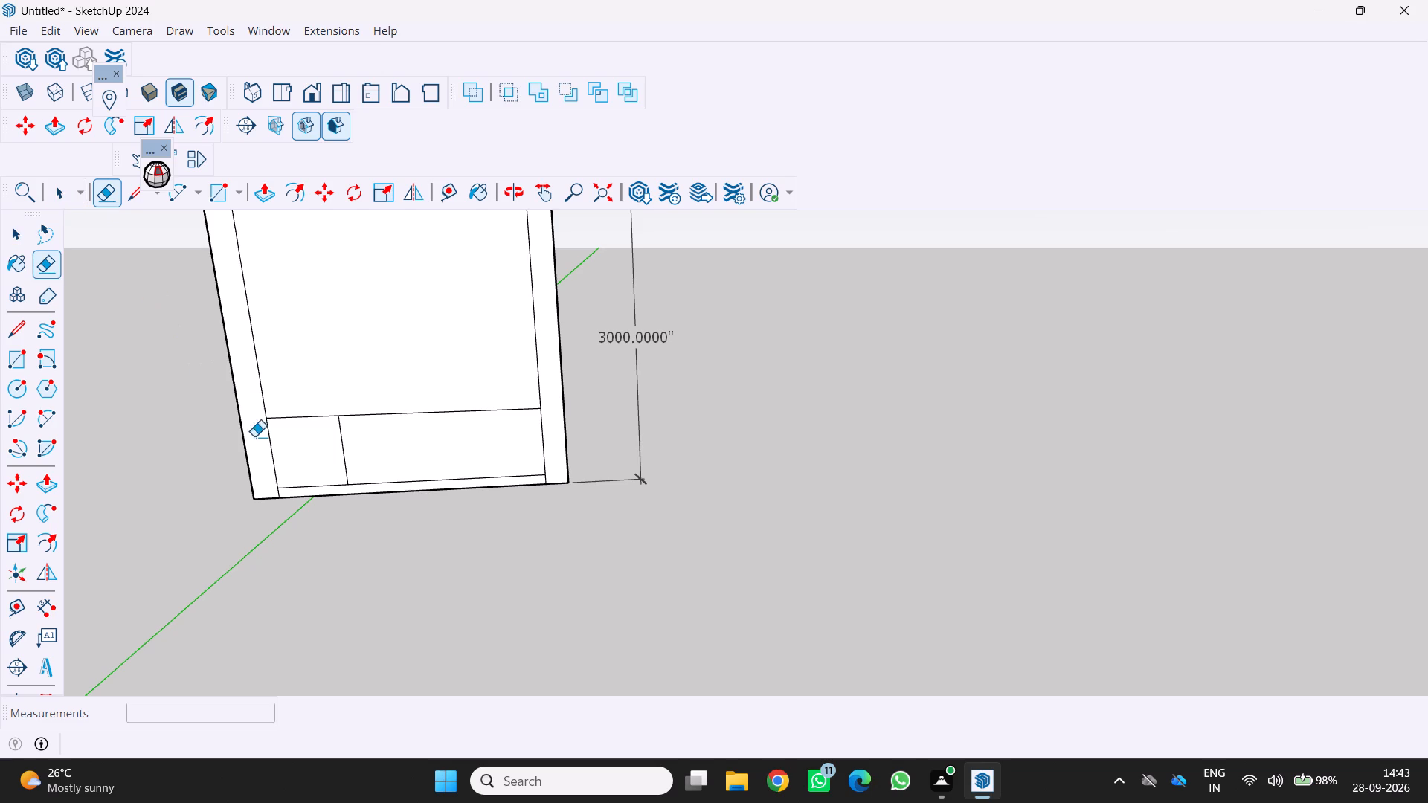
left_click(343, 452)
Add a linear dimension for the height between the base band's top line and the horizontal line above, placing it over the left side strip.
scroll(269, 426, "up", 1)
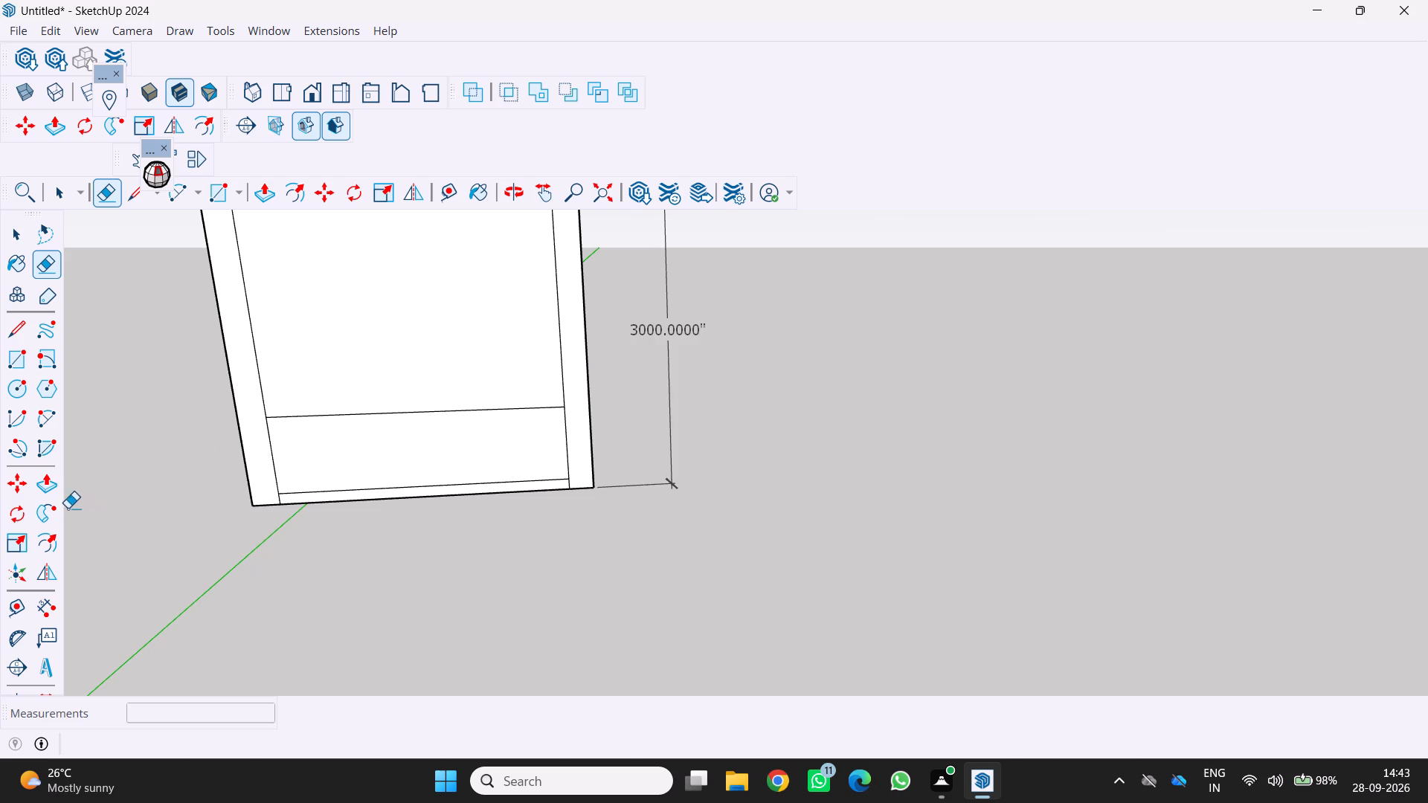
left_click(47, 602)
left_click(275, 494)
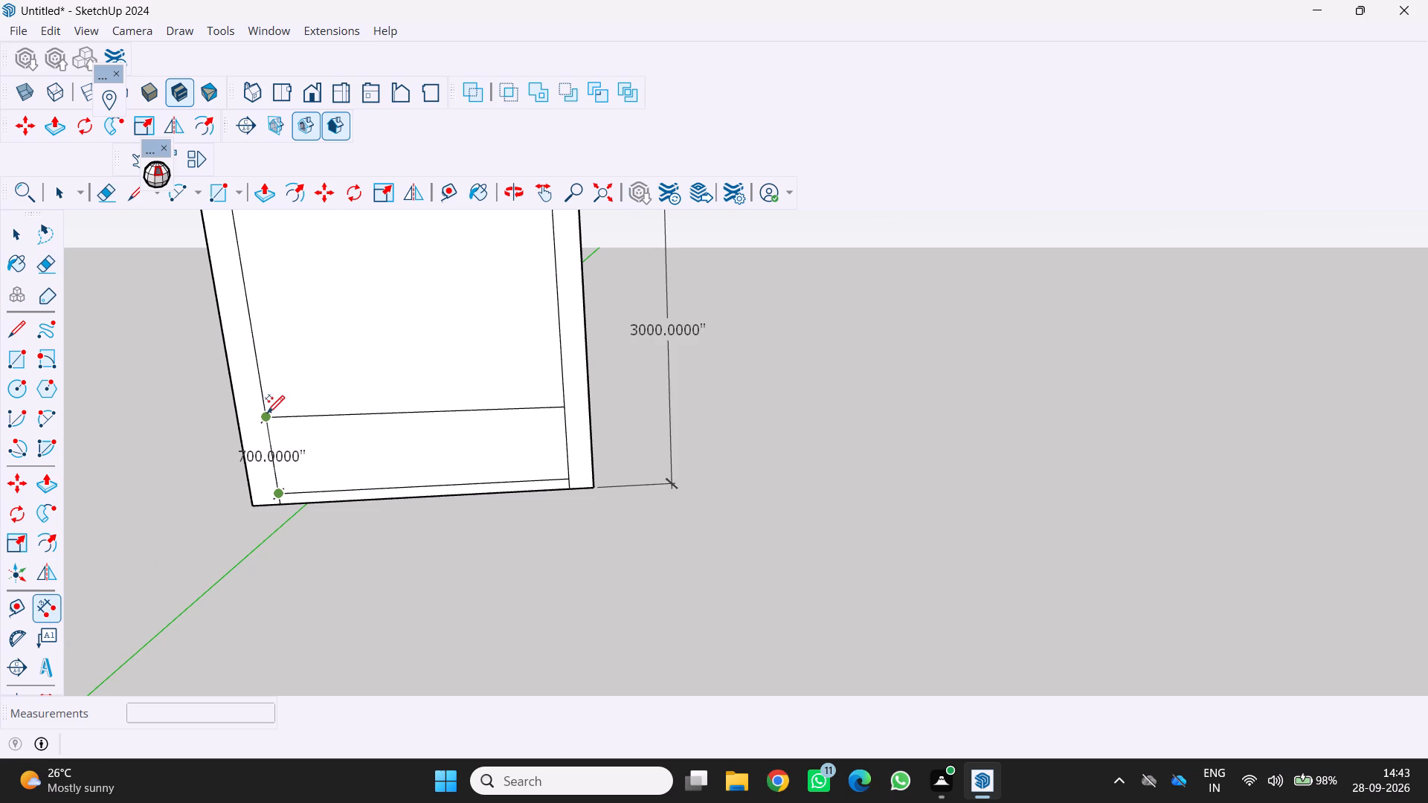
left_click(263, 414)
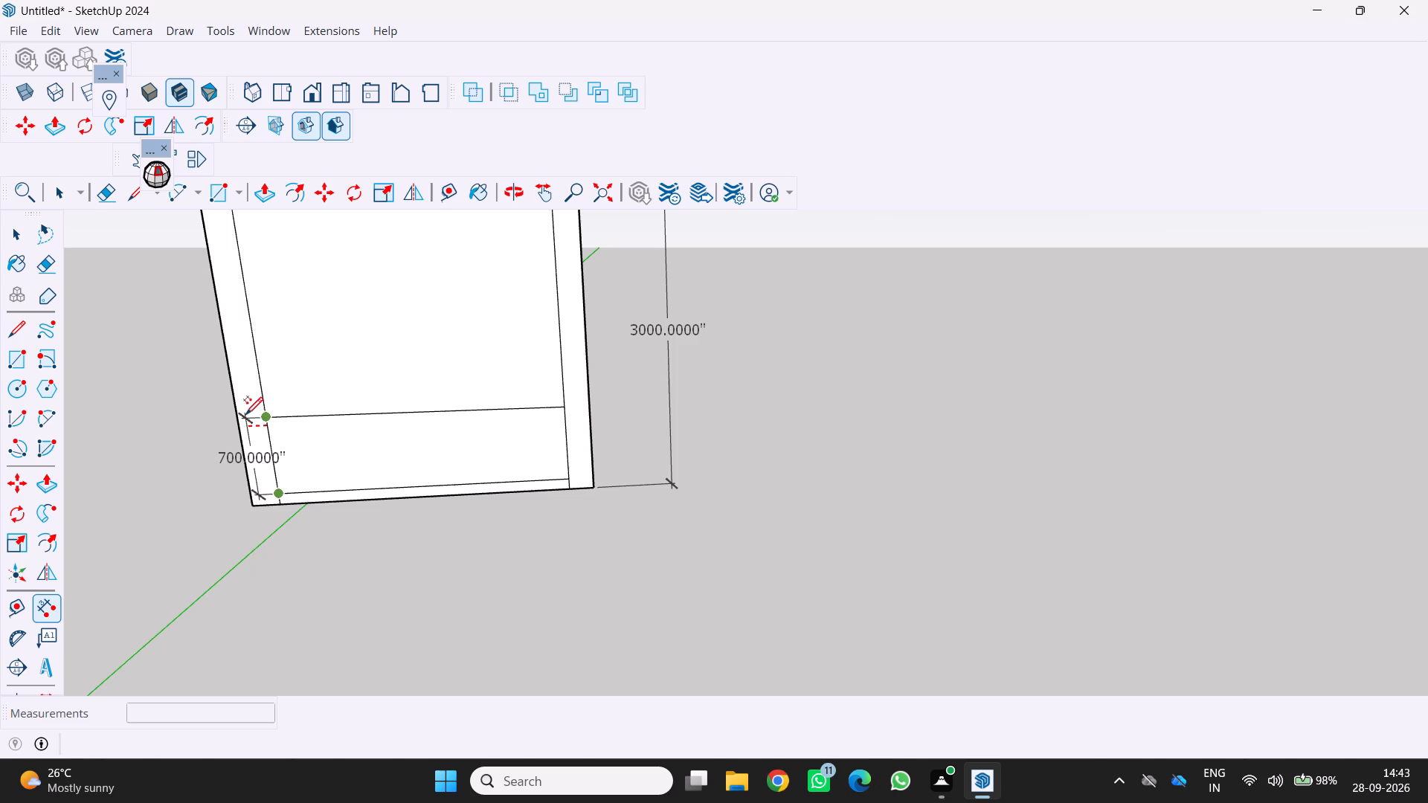
left_click(246, 418)
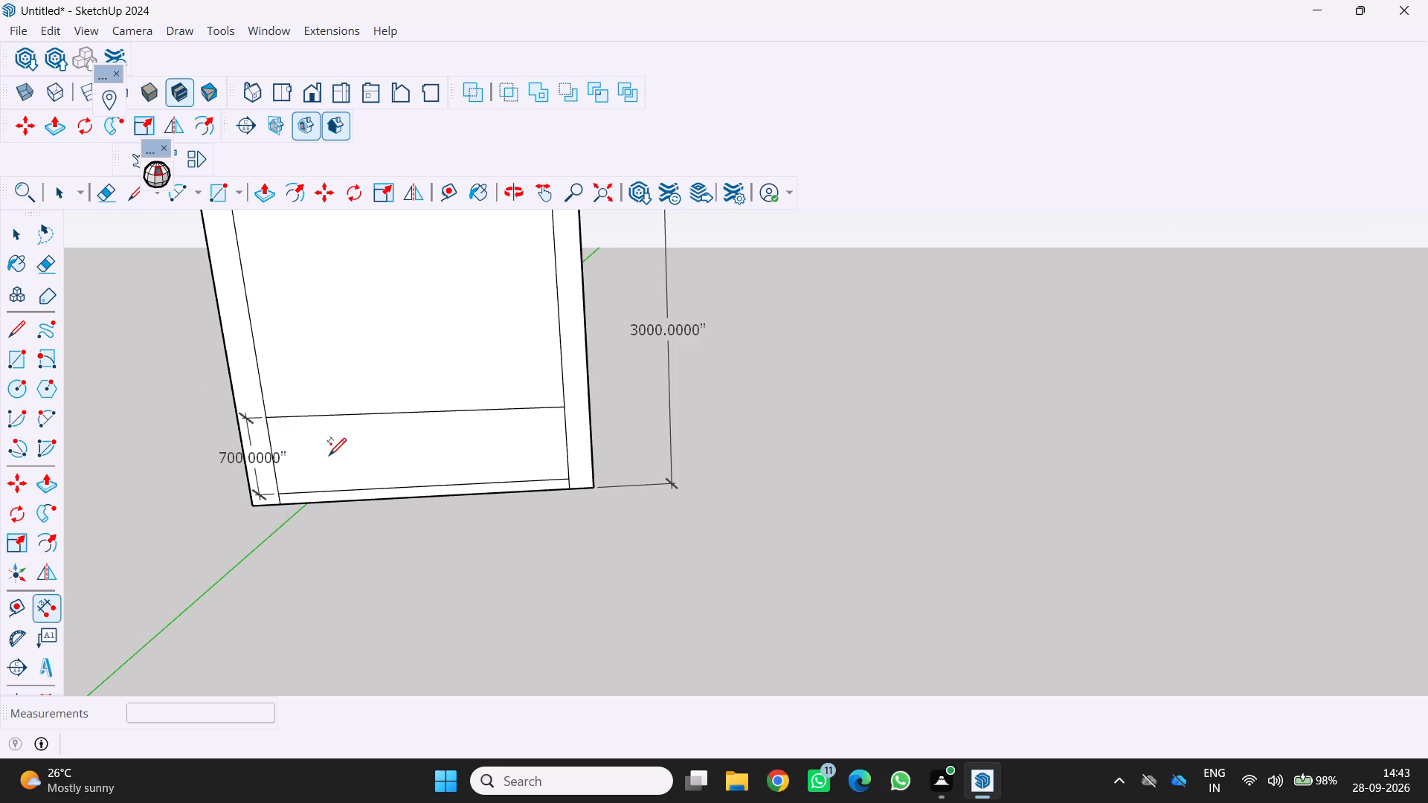
Draw a 40-inch vertical reference line up from the top line of the 700-inch section, near its left end.
scroll(347, 416, "down", 2)
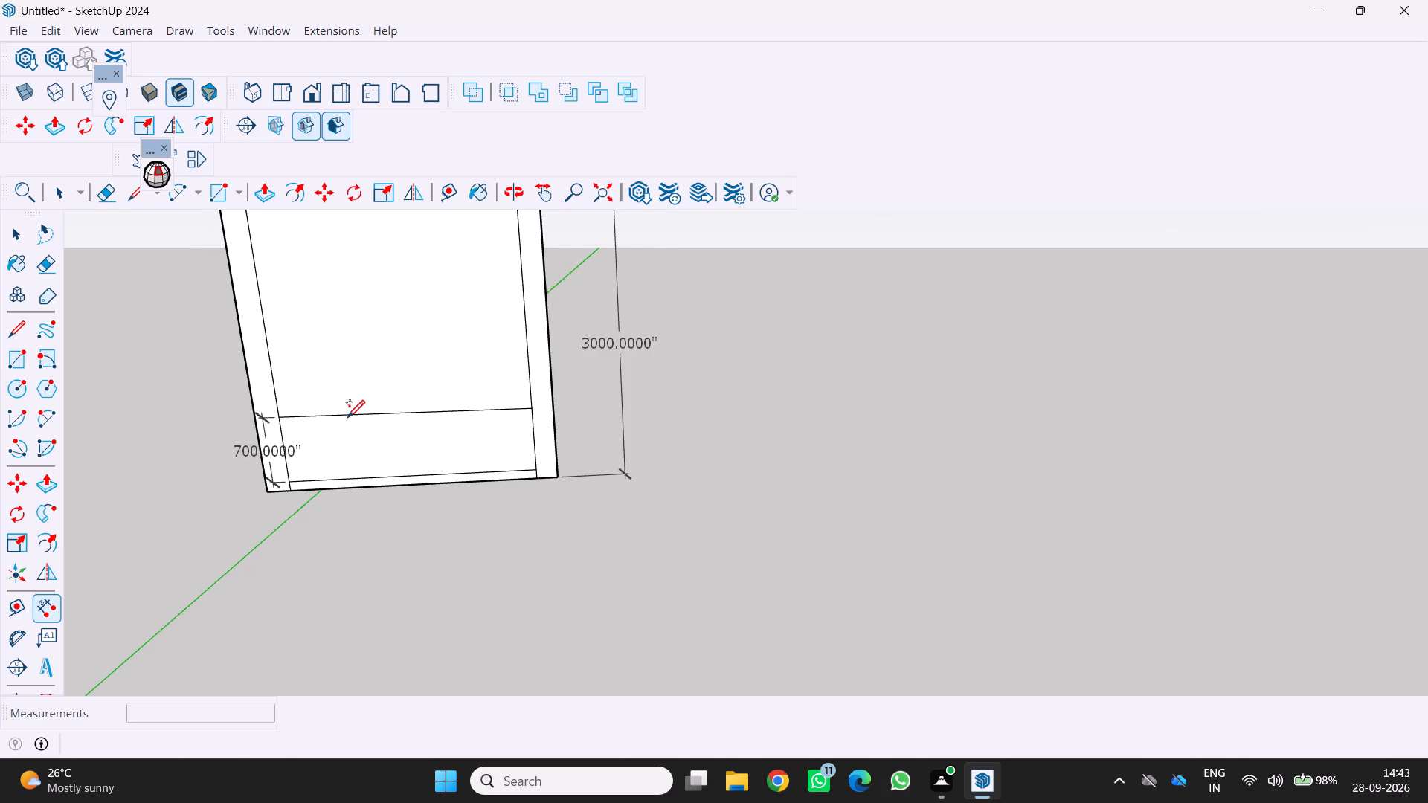
scroll(341, 424, "down", 1)
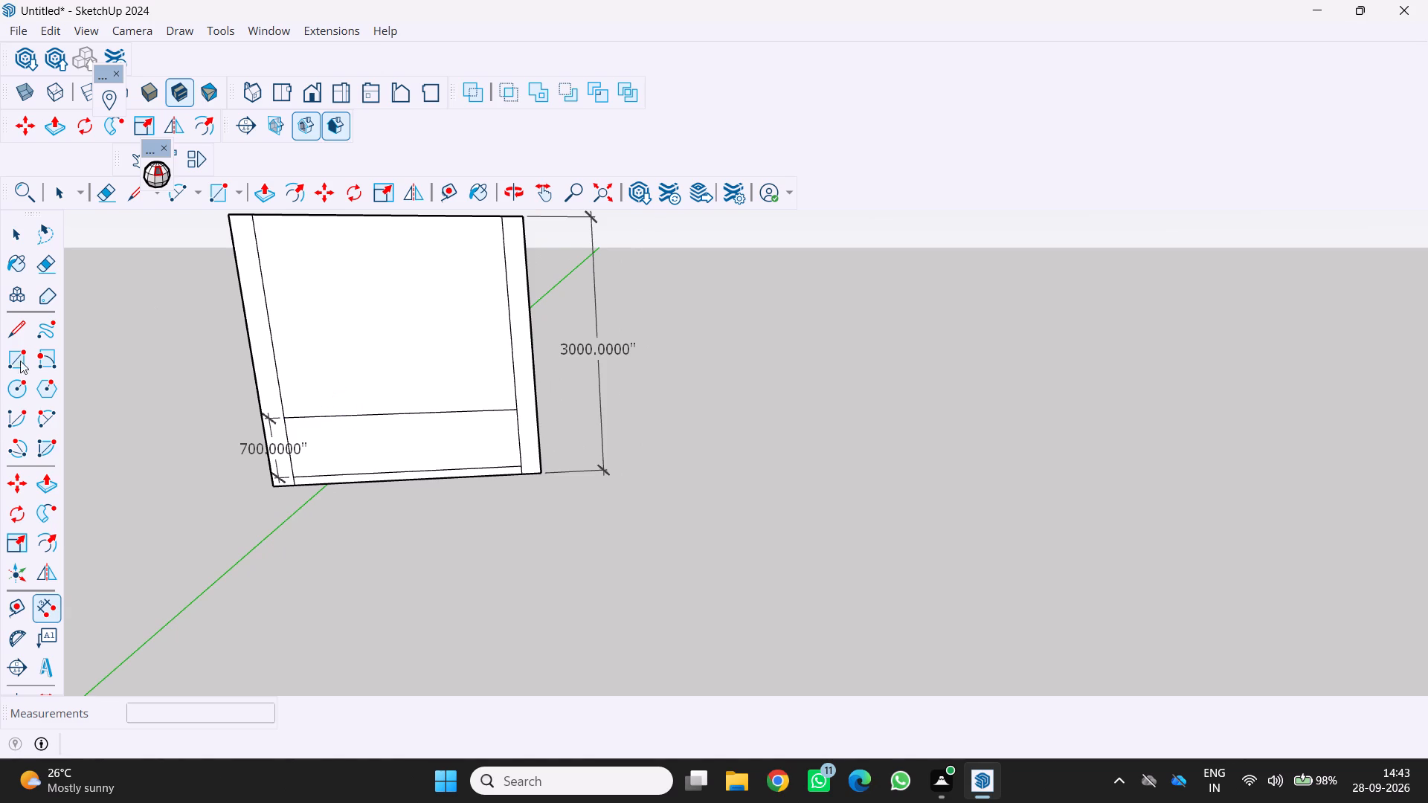
left_click(15, 329)
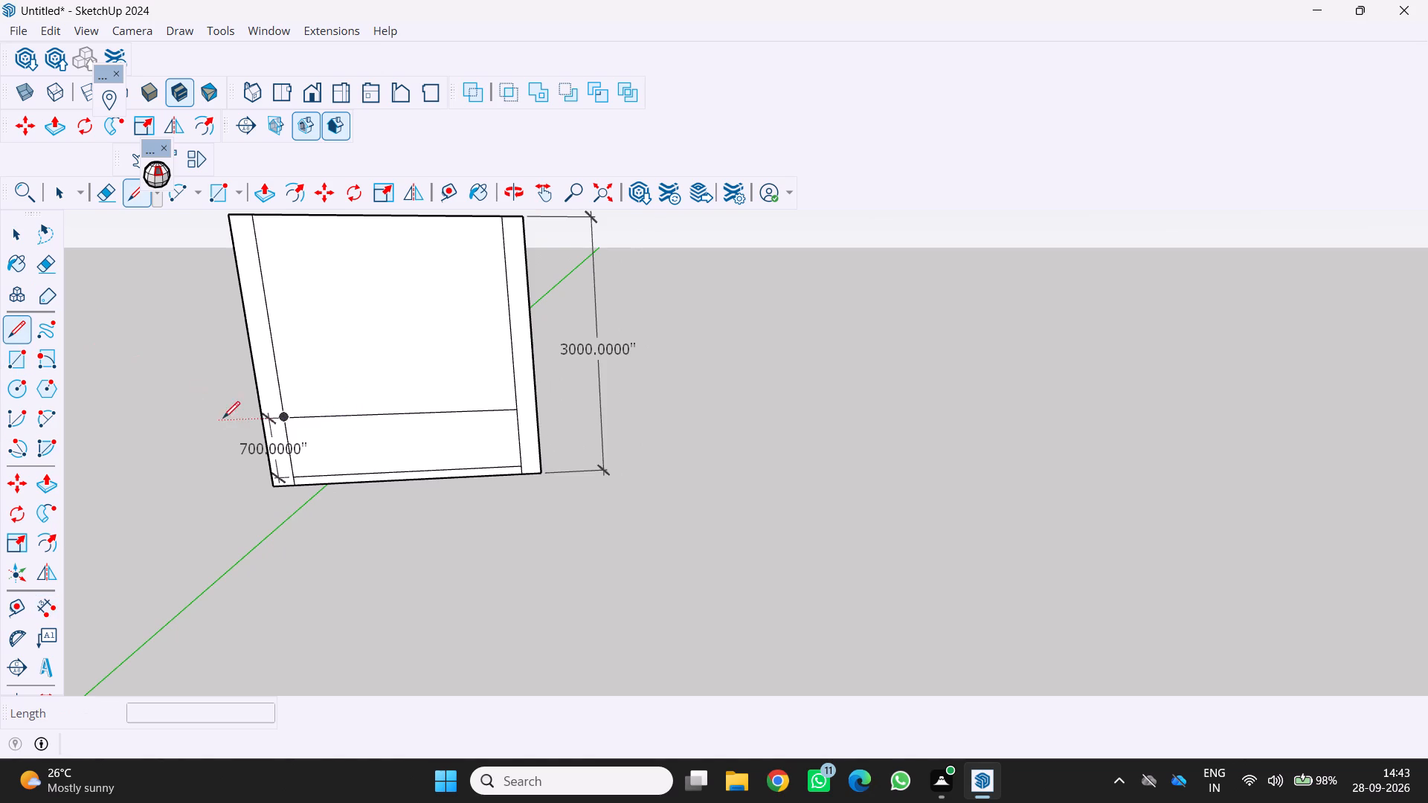
left_click(331, 418)
key("4")
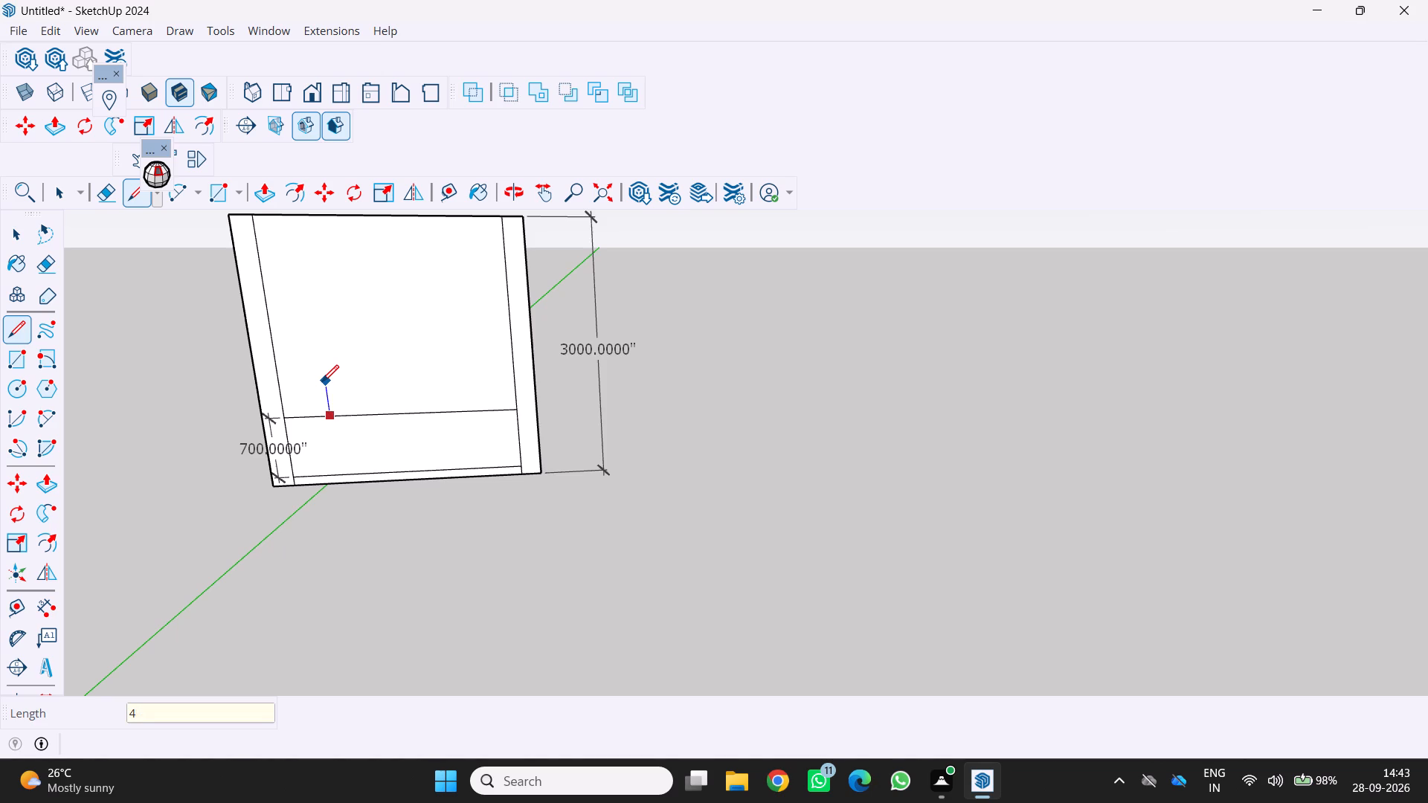
key("0")
key("Return")
scroll(339, 389, "up", 2)
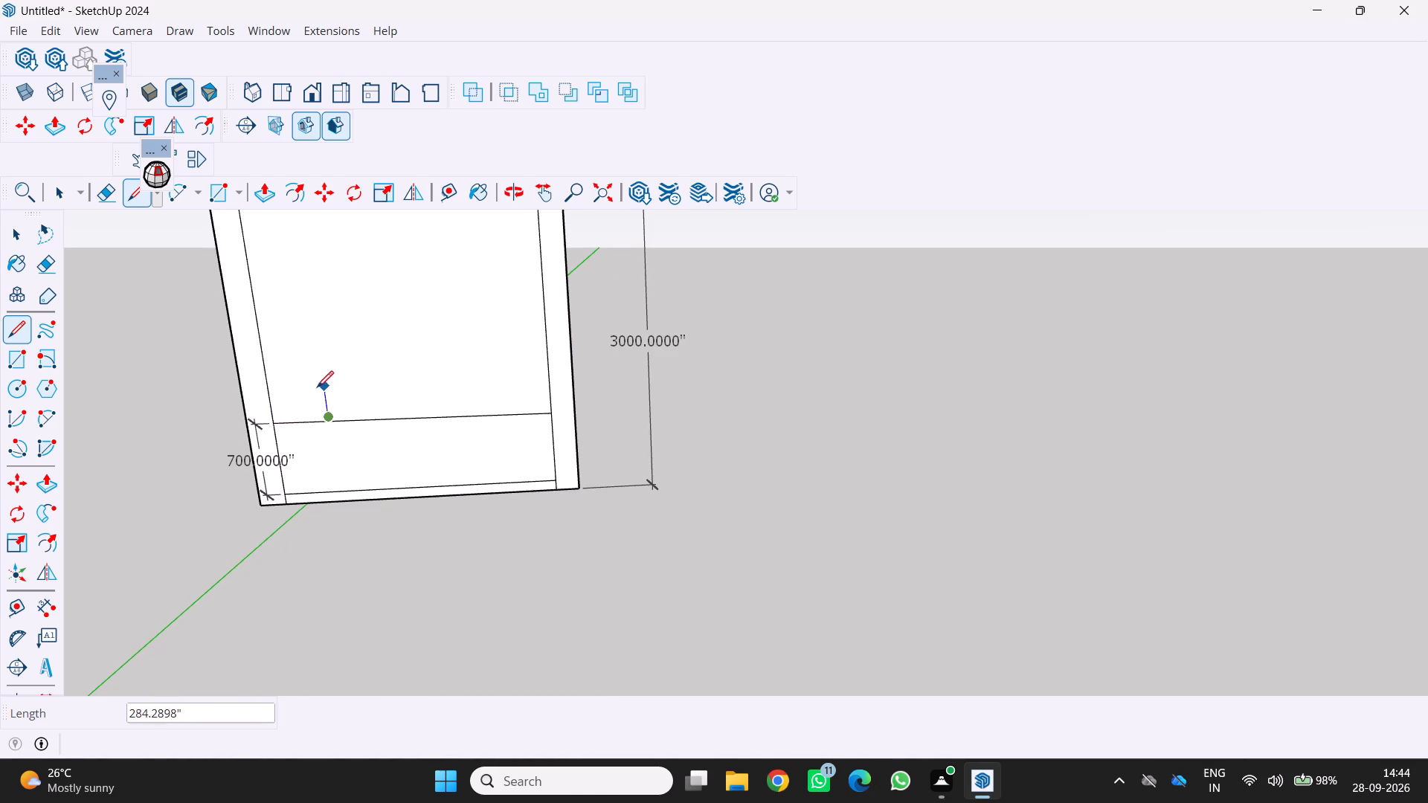
key("Escape")
Draw a horizontal line through the top of the 40-inch reference line, spanning between the two inner vertical lines.
scroll(315, 427, "up", 7)
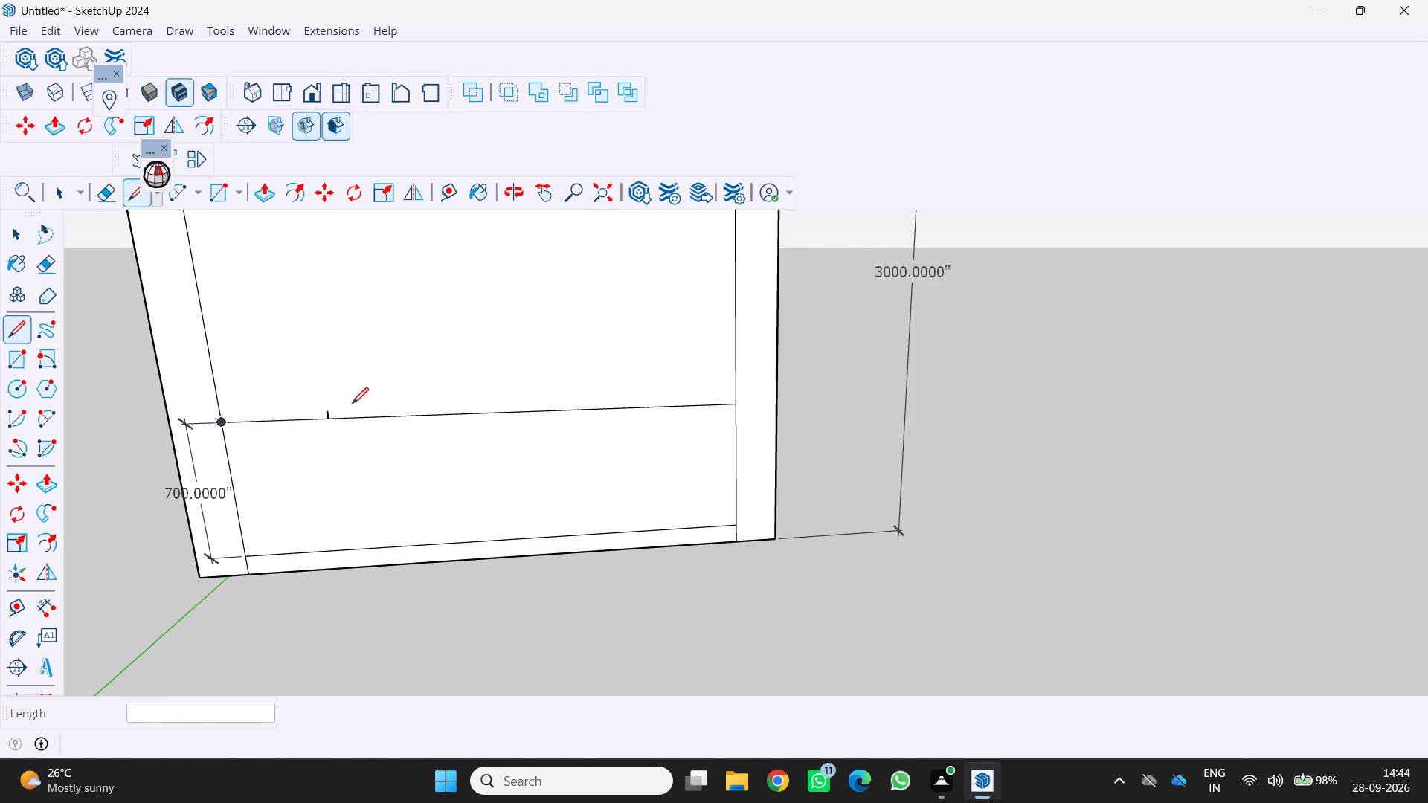
left_click(324, 408)
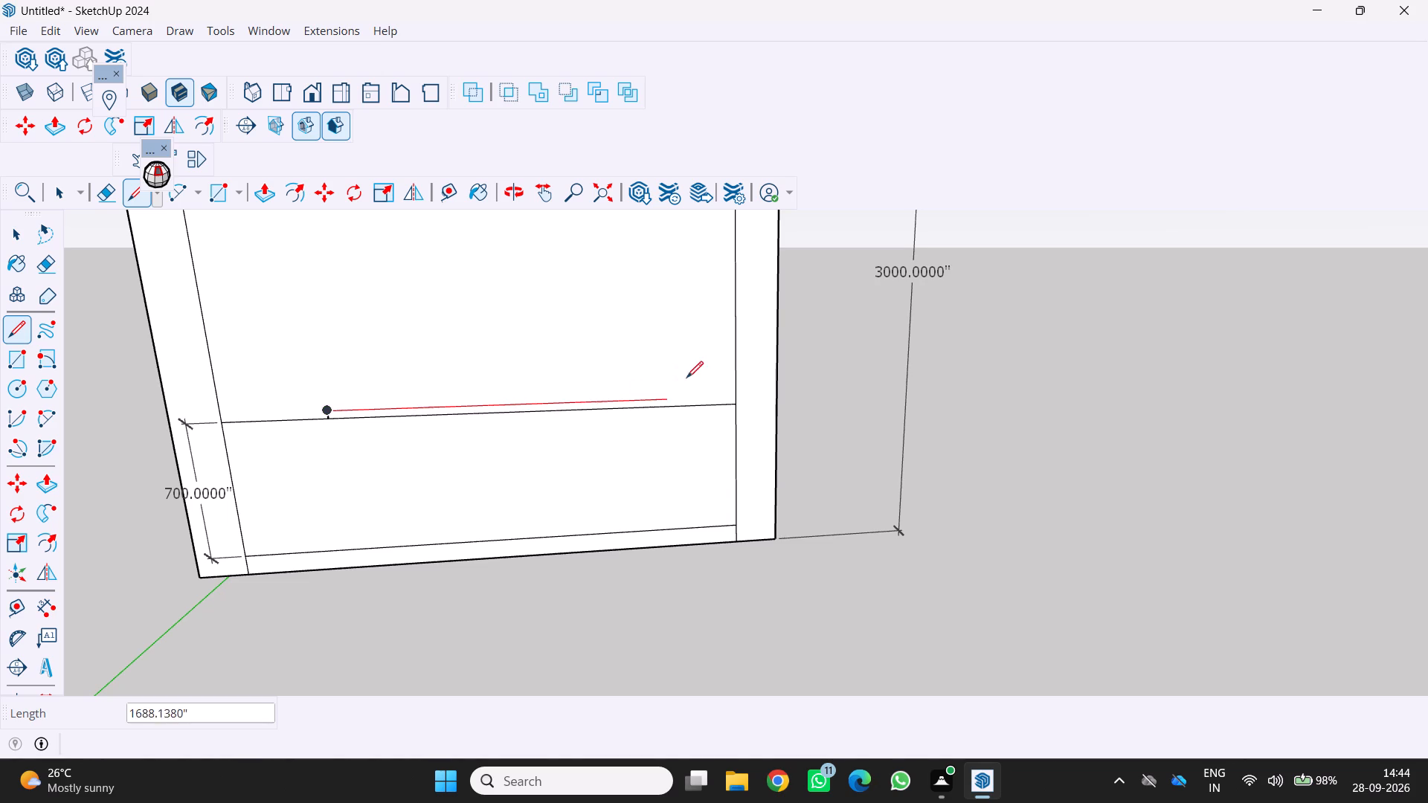
left_click(733, 394)
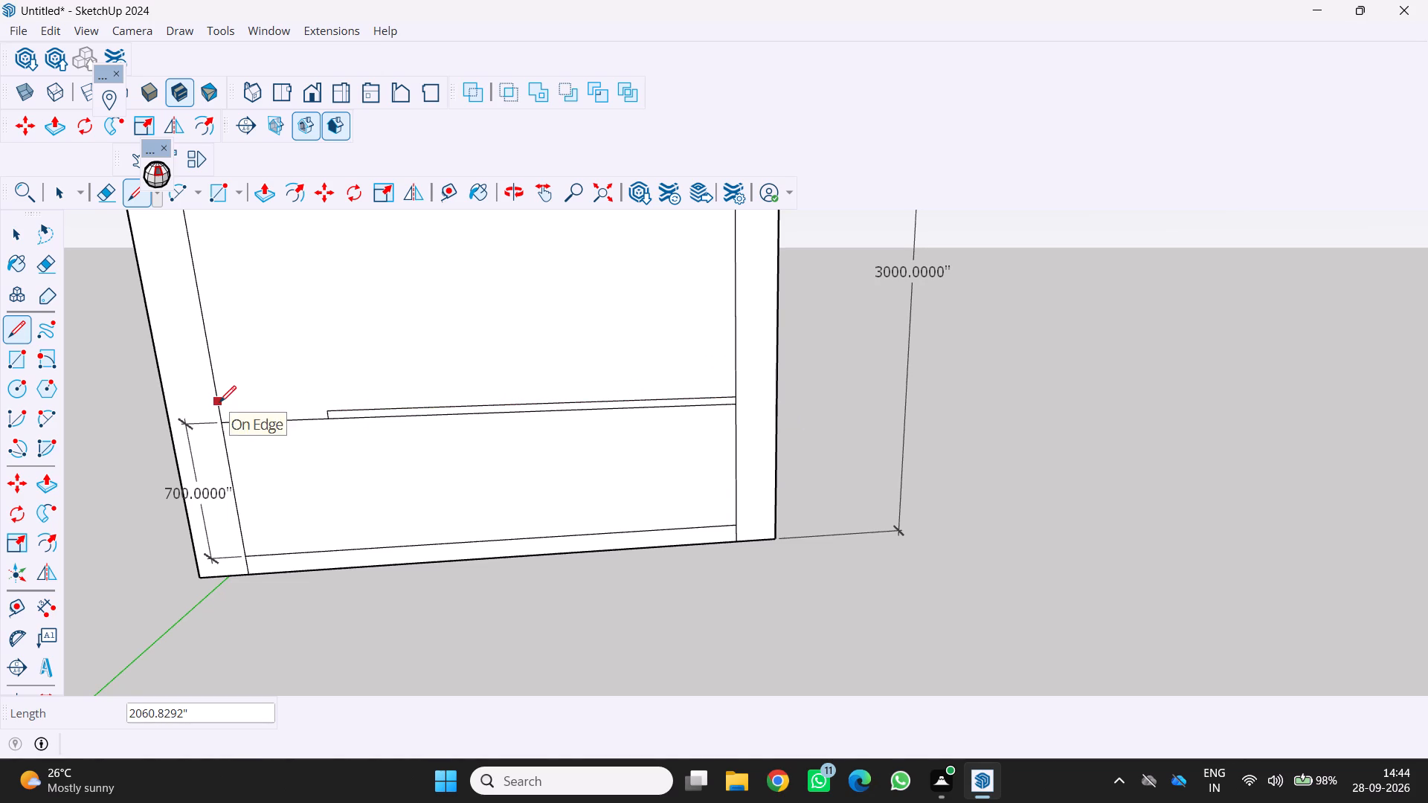
left_click(327, 411)
left_click(226, 410)
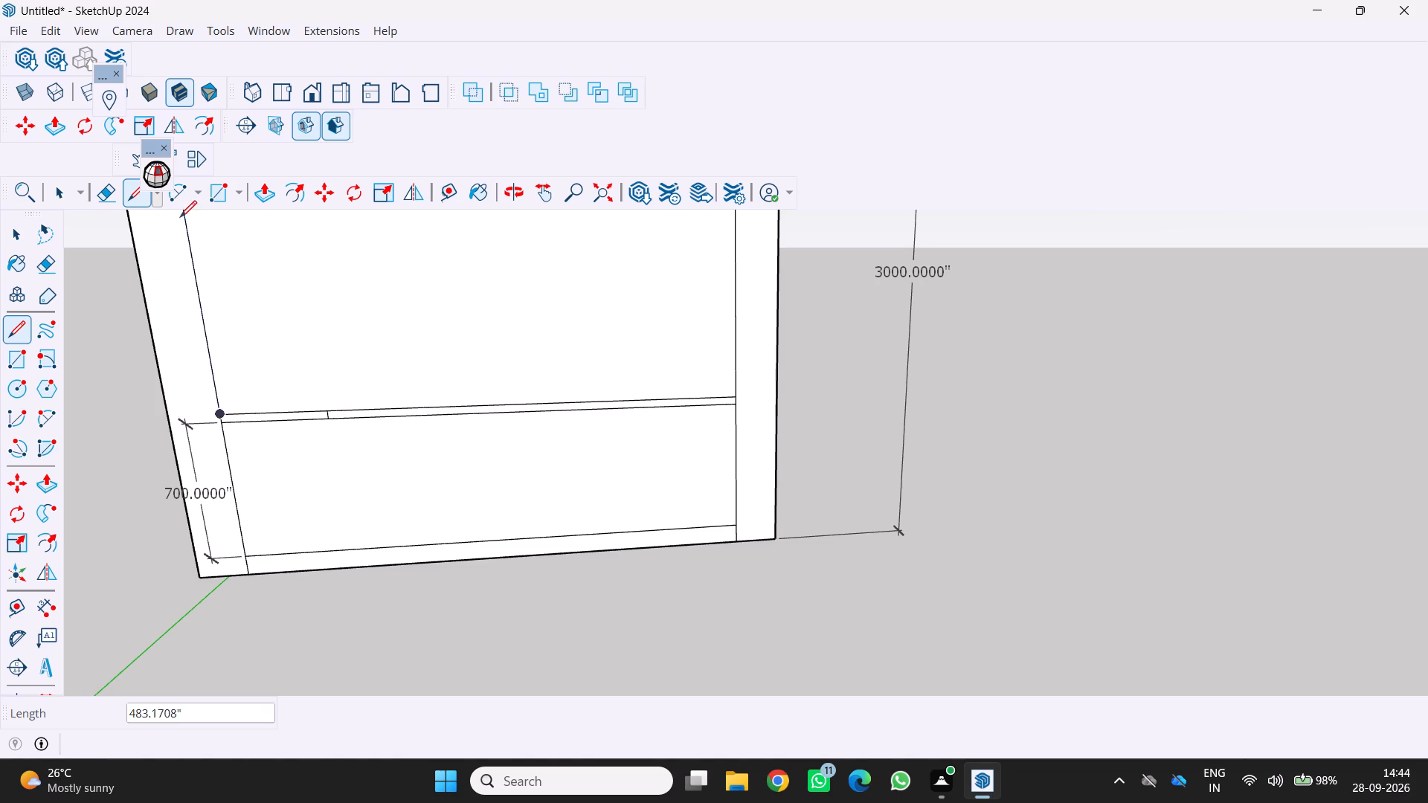
Erase the 40-inch vertical reference line inside the narrow band above the 700-inch section.
left_click(101, 193)
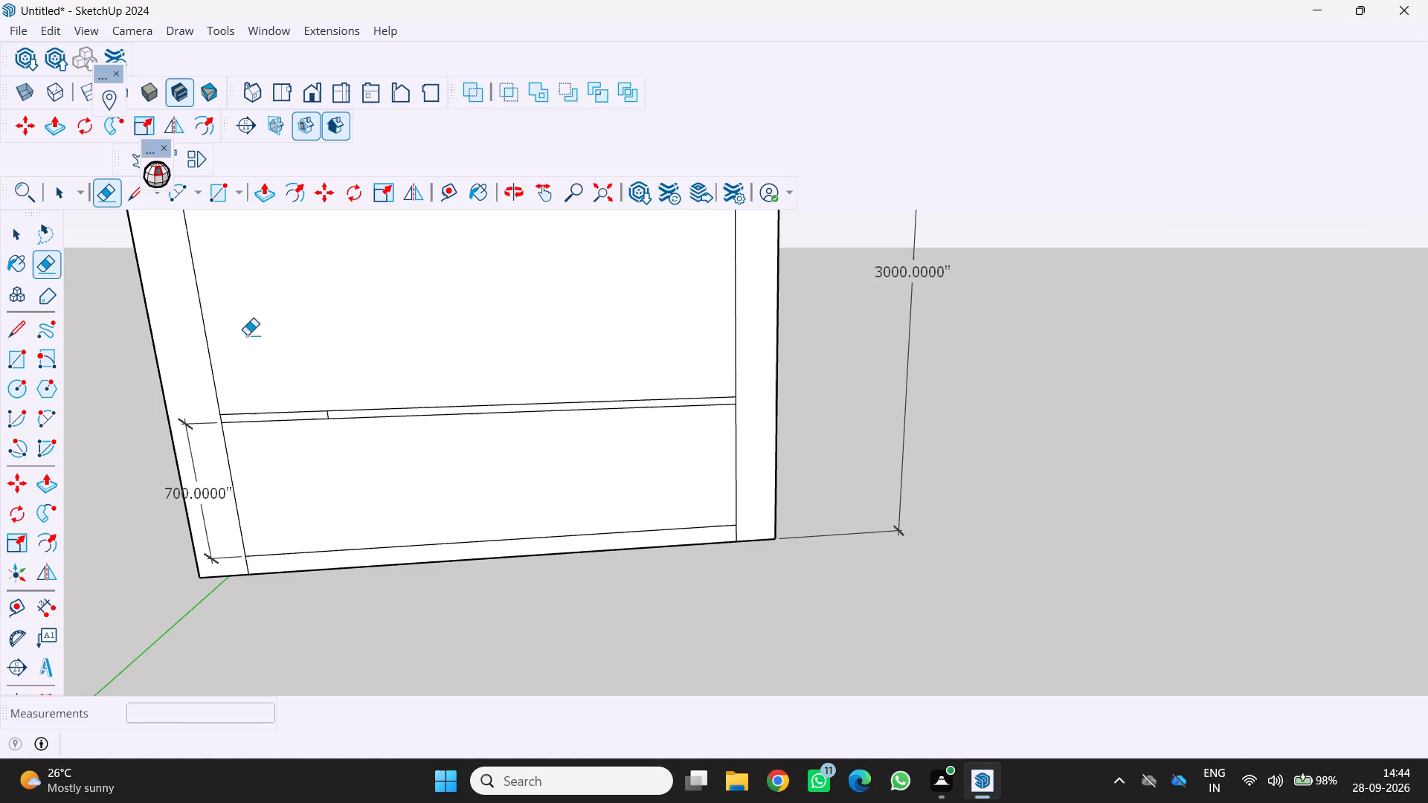
scroll(302, 430, "up", 7)
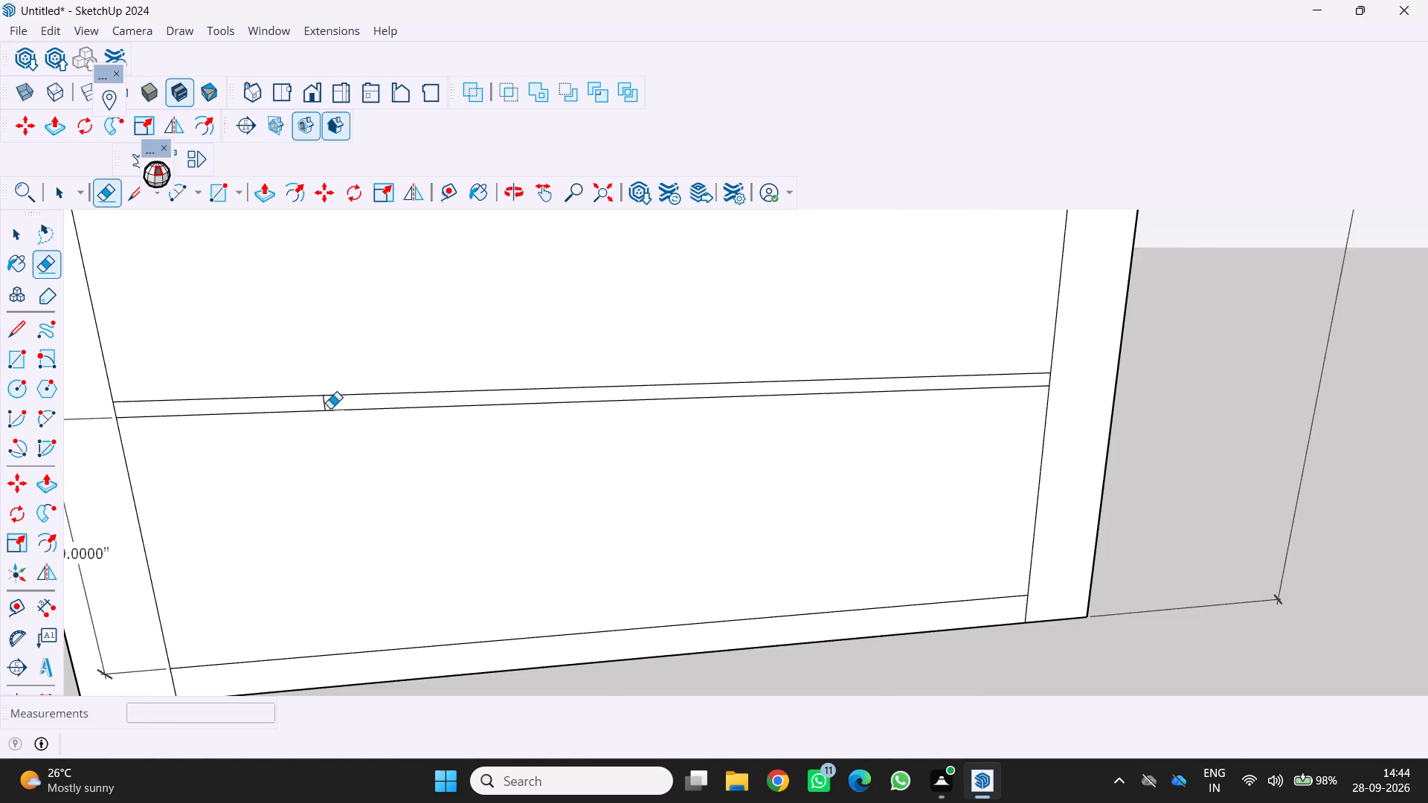
left_click(321, 407)
scroll(329, 406, "up", 2)
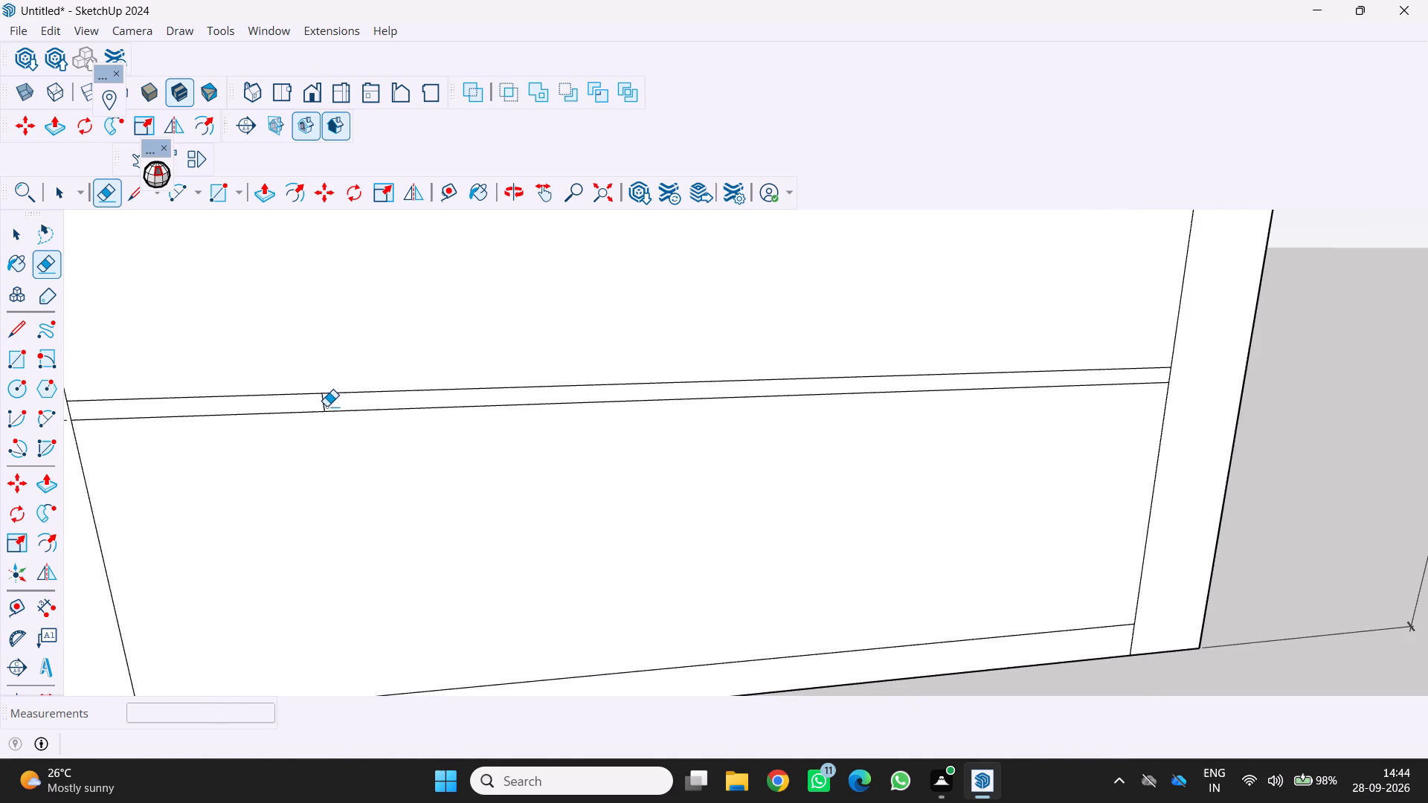
left_click(327, 407)
scroll(326, 413, "down", 8)
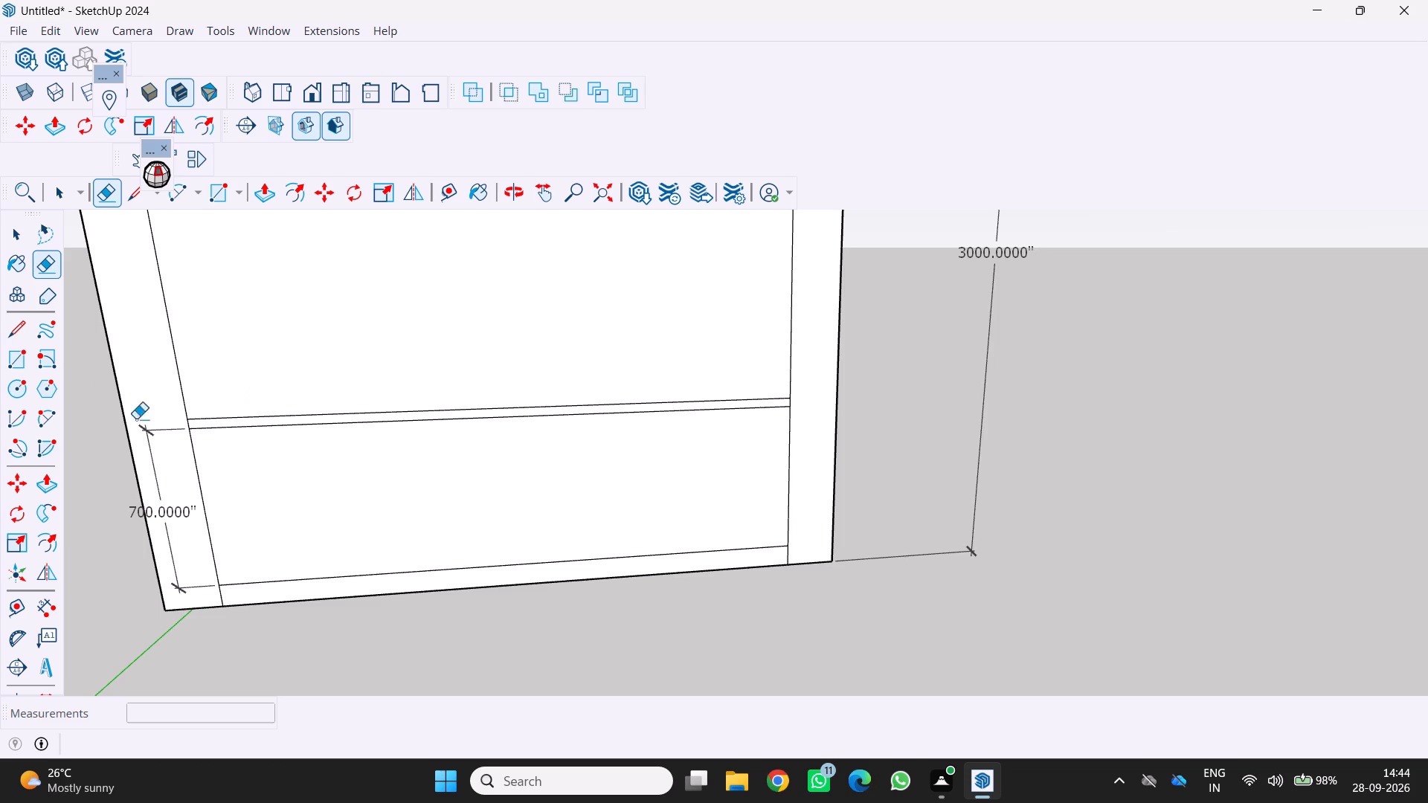
Draw a 160-inch vertical line up from the 40-inch band's top line, and join its top horizontally to the left inner vertical line.
left_click(126, 193)
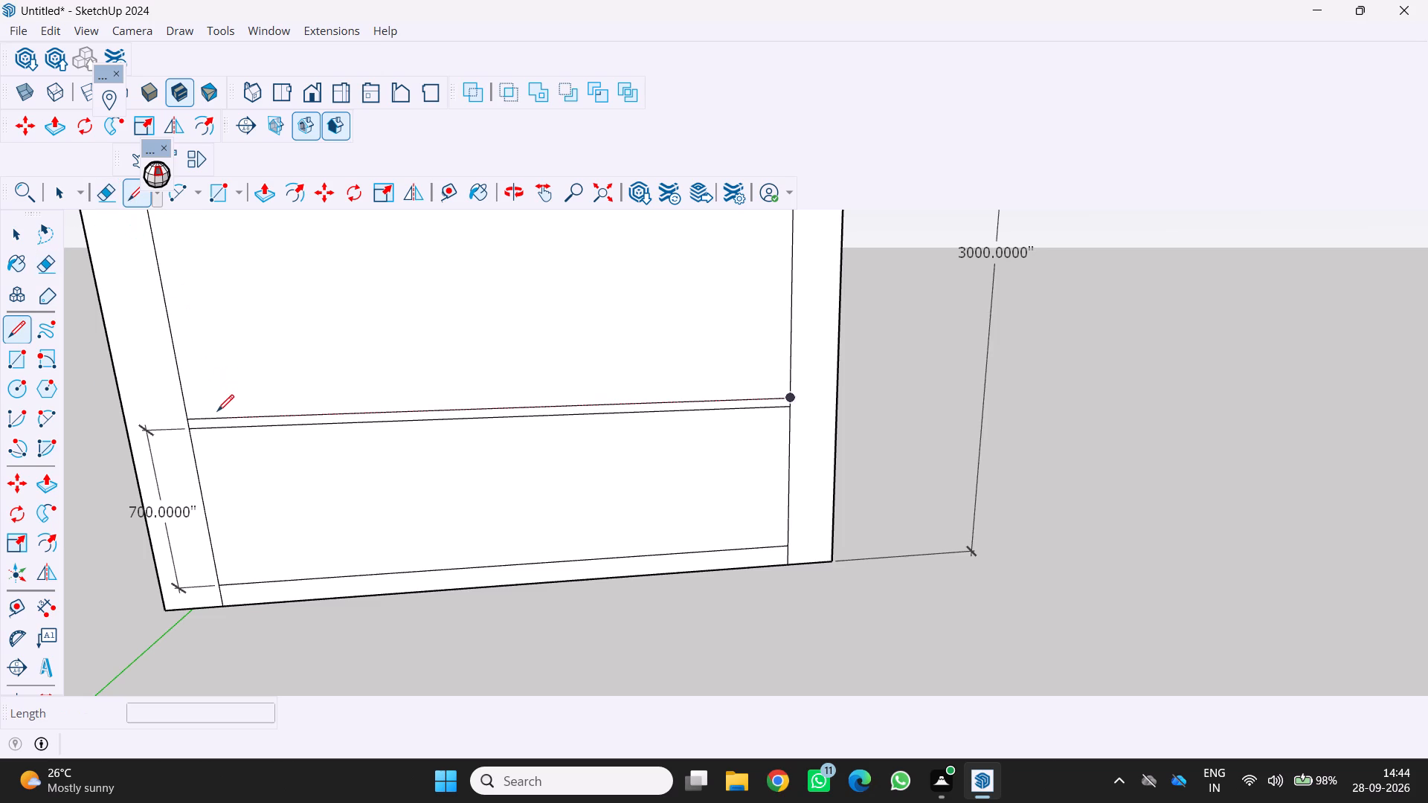
left_click(216, 419)
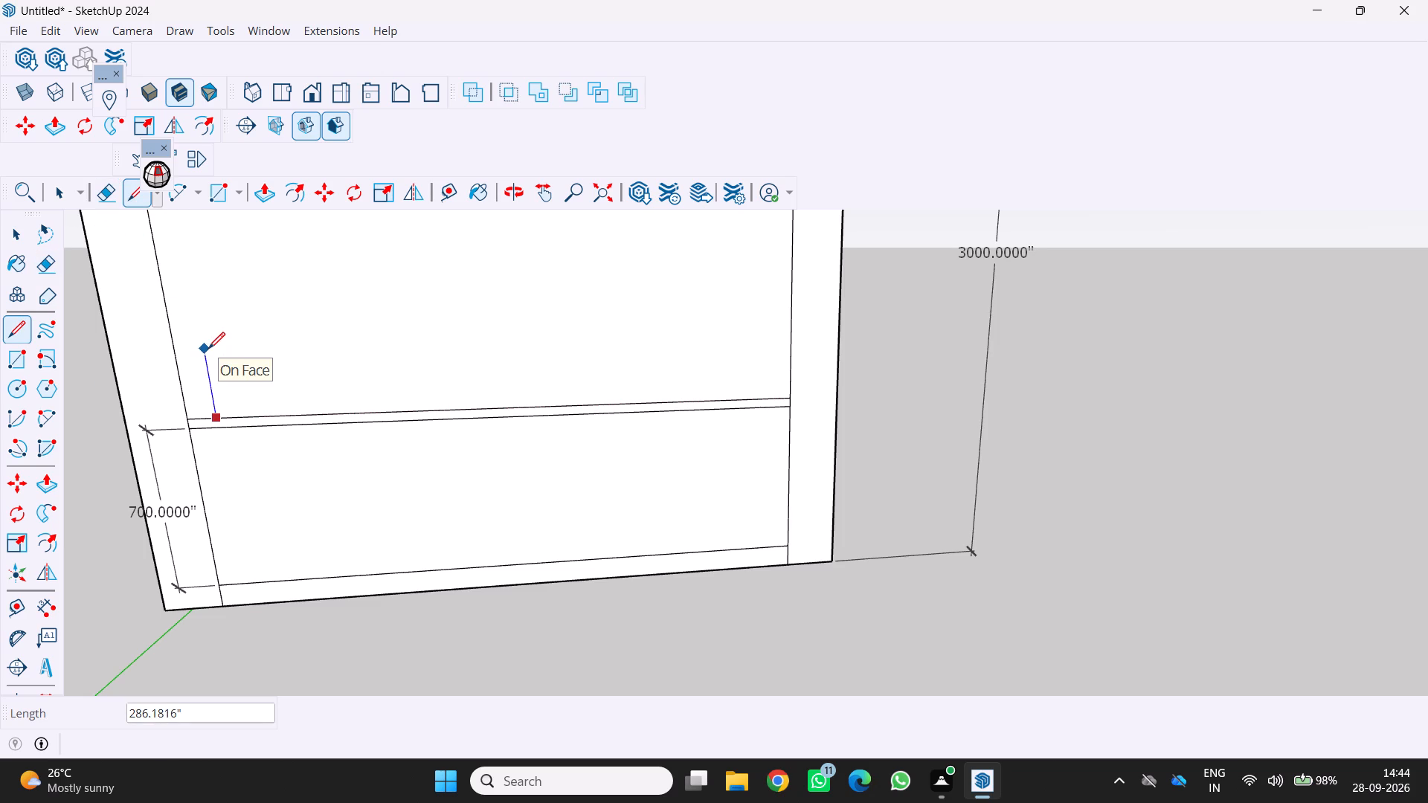
type("16")
key("0")
key("Return")
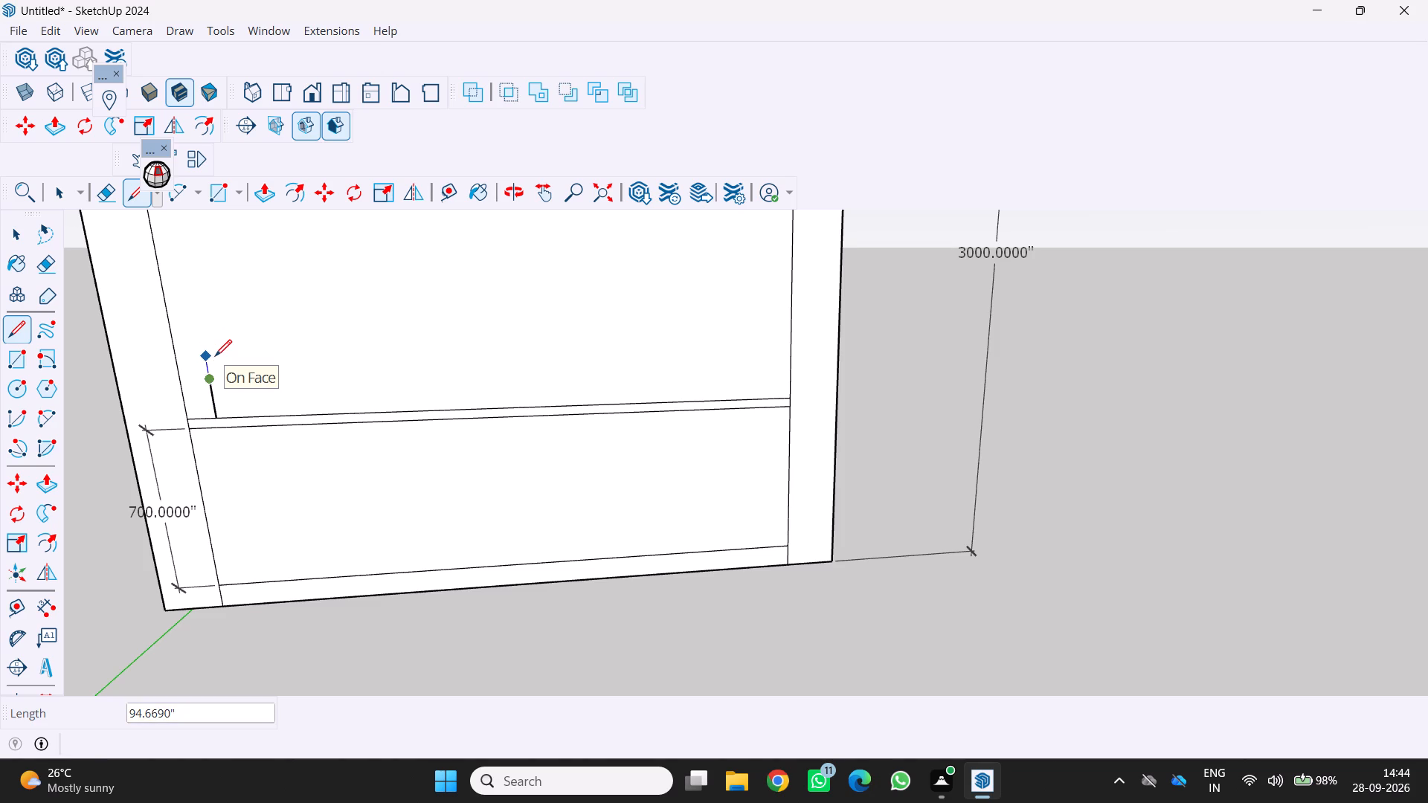
left_click(179, 382)
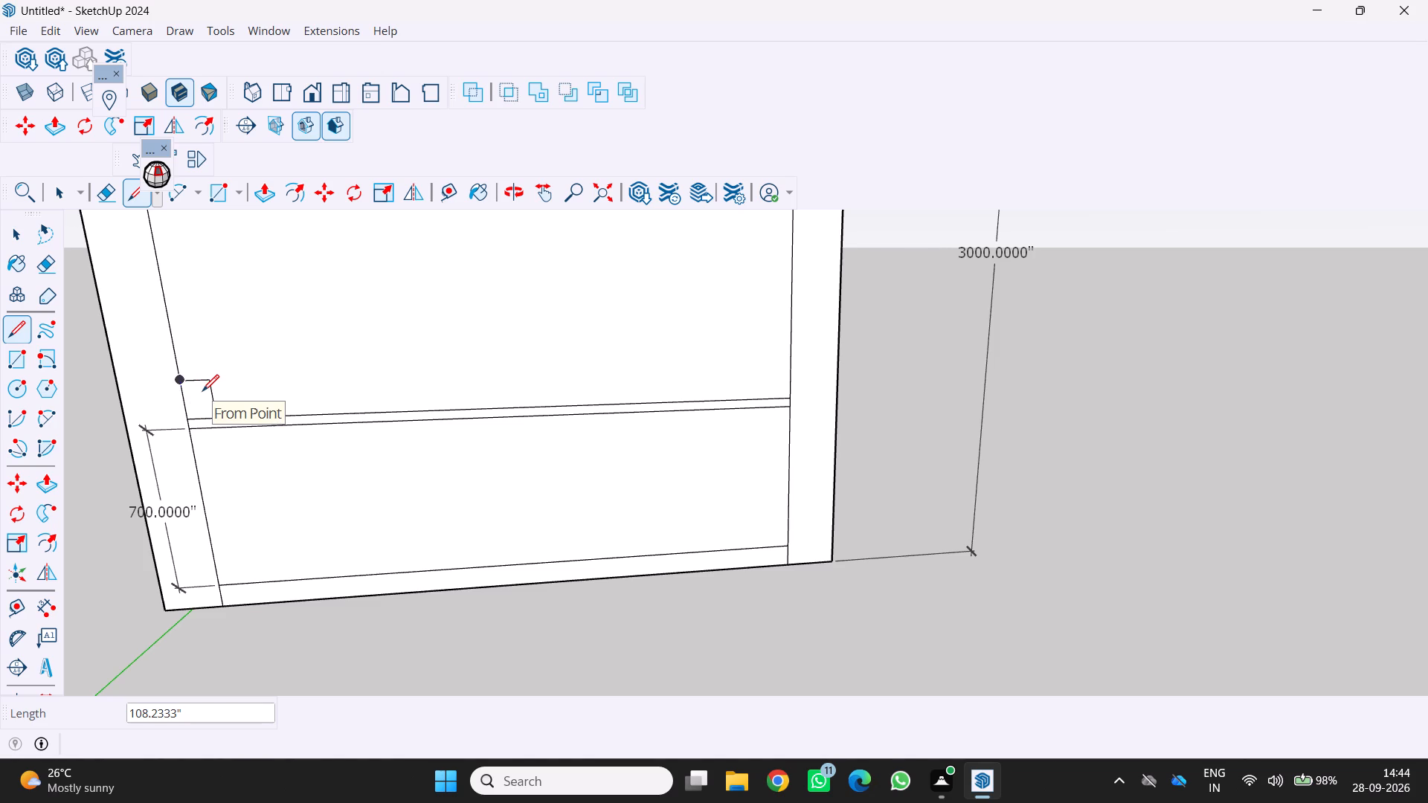
key("Return")
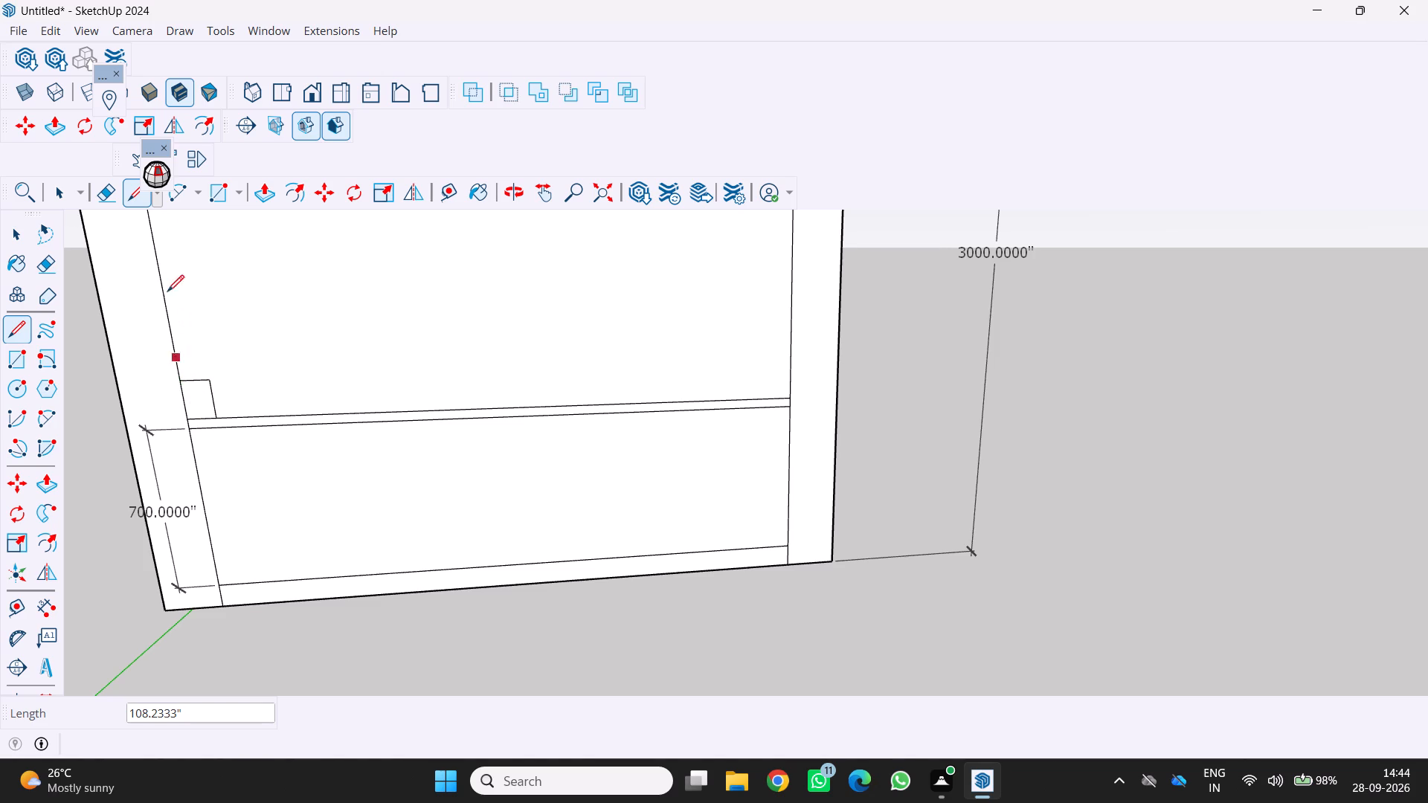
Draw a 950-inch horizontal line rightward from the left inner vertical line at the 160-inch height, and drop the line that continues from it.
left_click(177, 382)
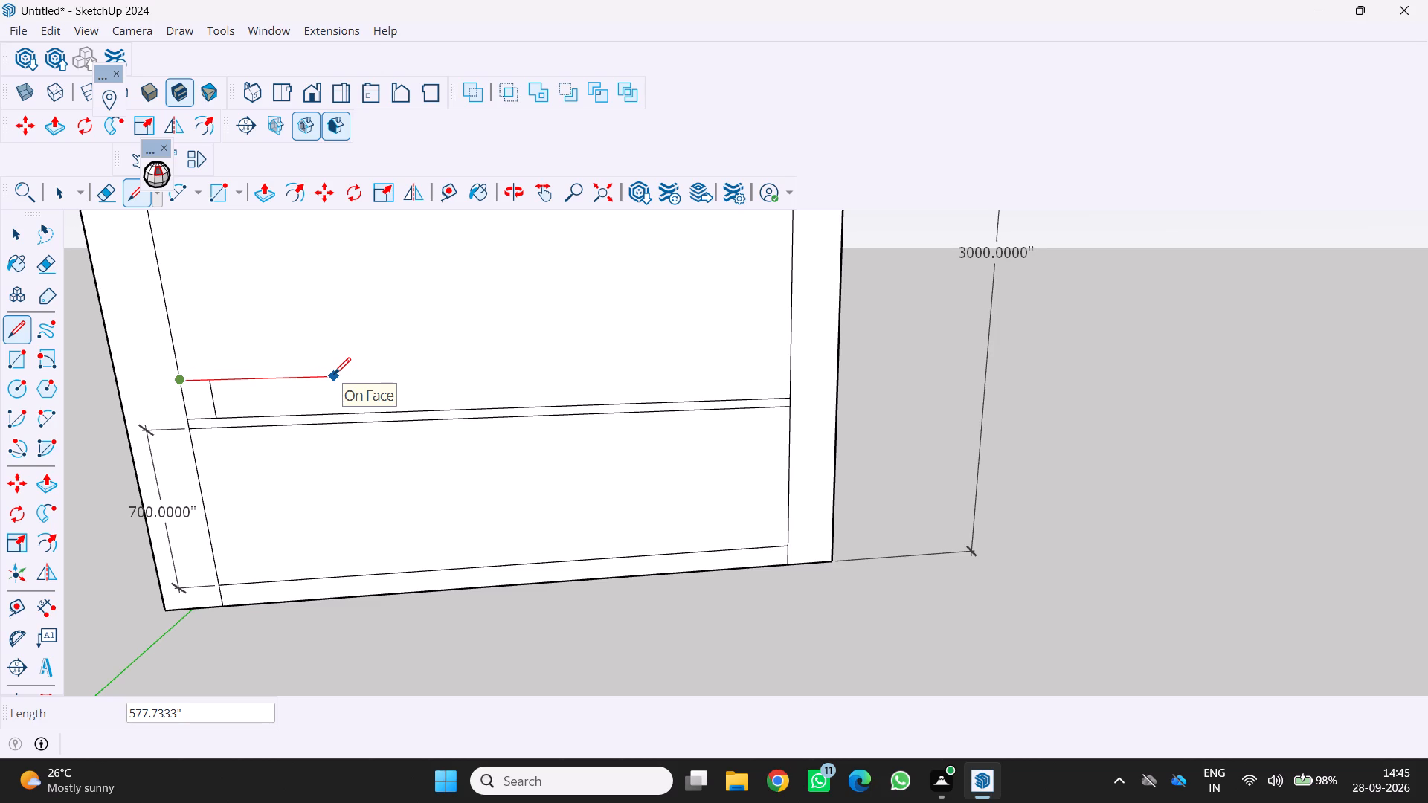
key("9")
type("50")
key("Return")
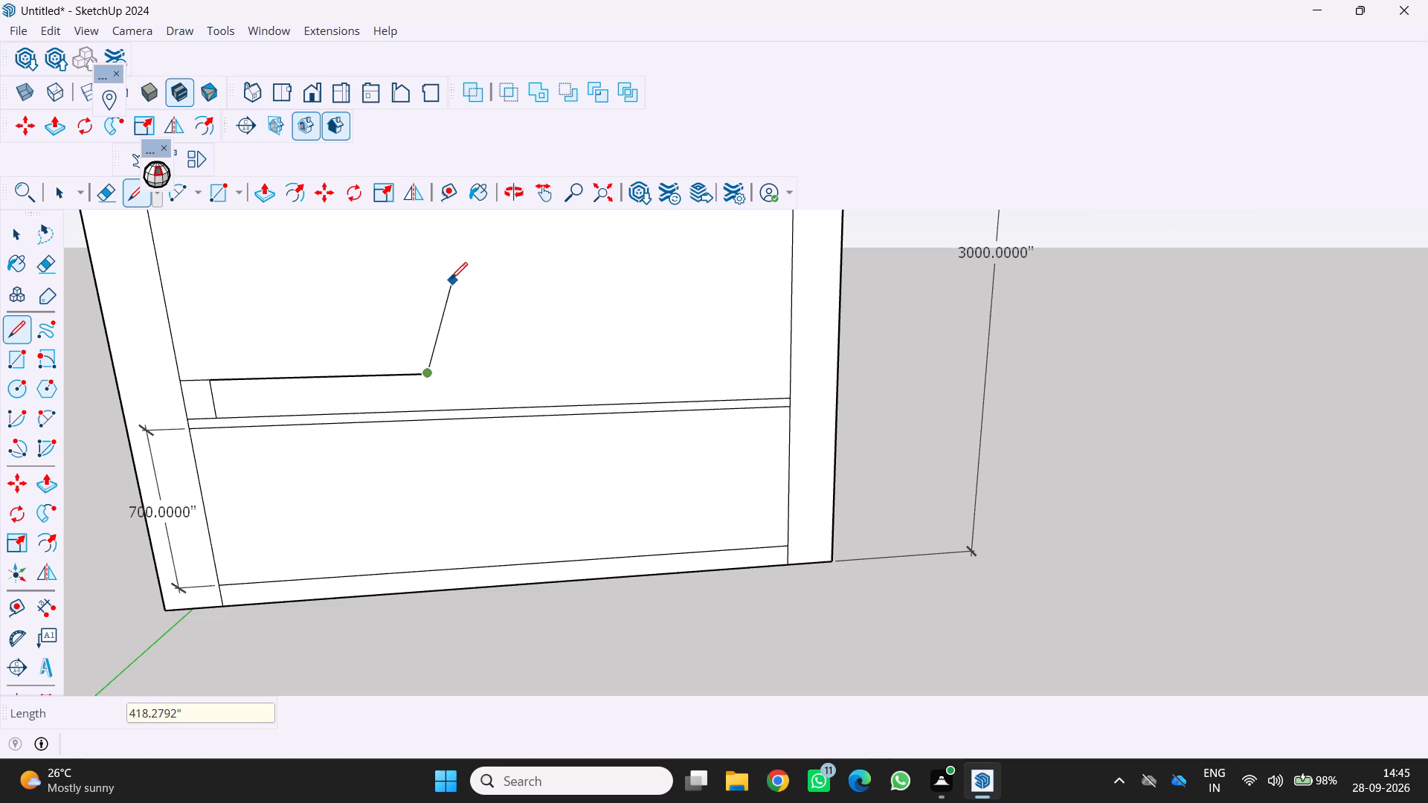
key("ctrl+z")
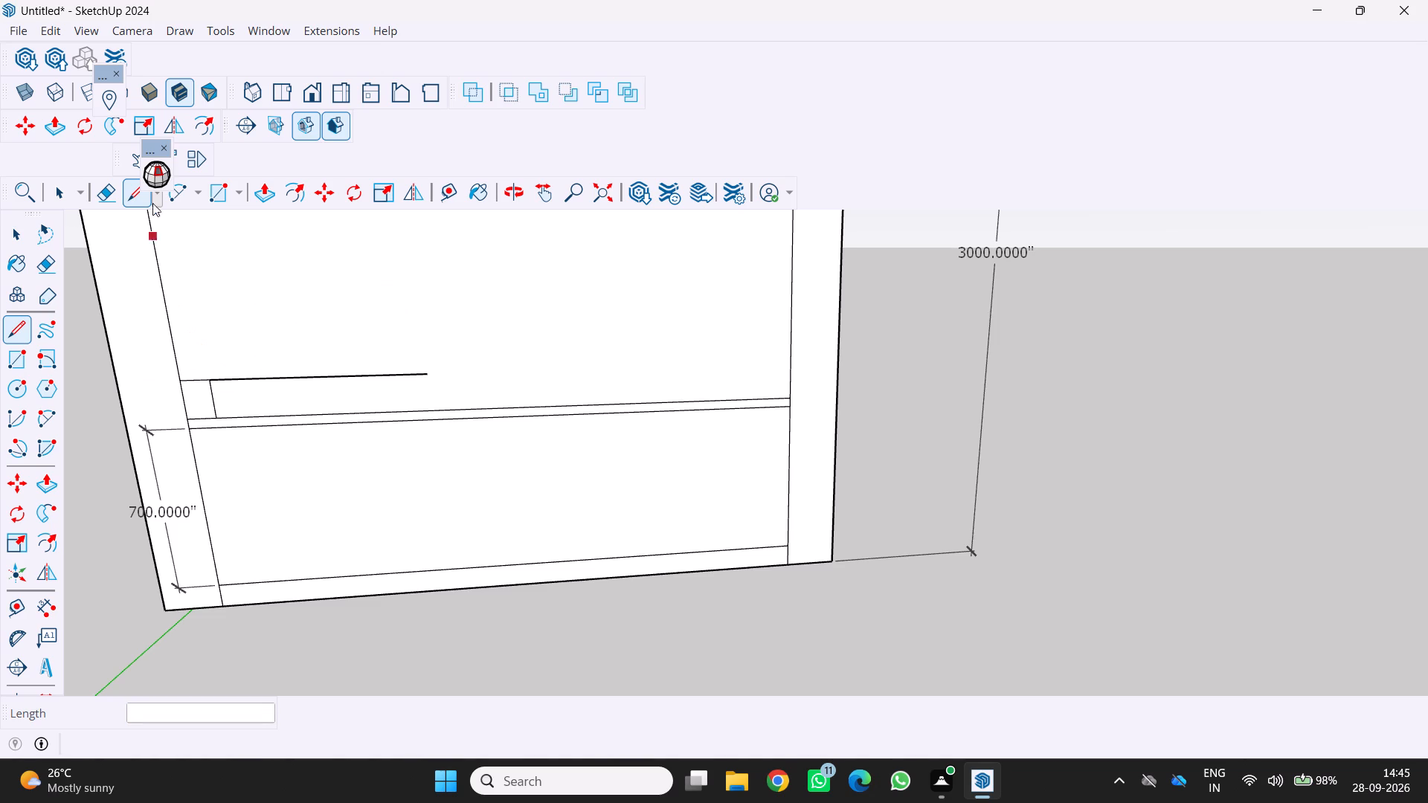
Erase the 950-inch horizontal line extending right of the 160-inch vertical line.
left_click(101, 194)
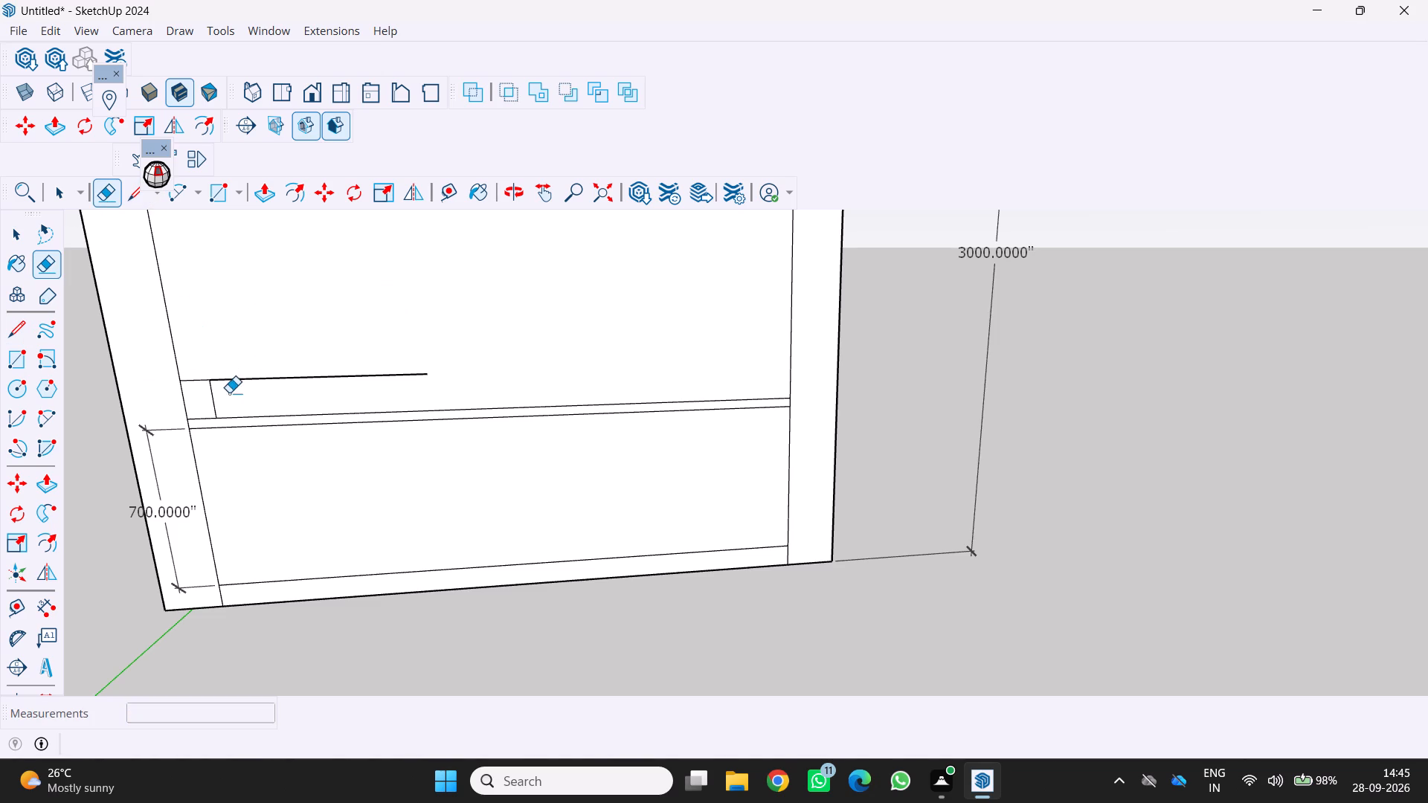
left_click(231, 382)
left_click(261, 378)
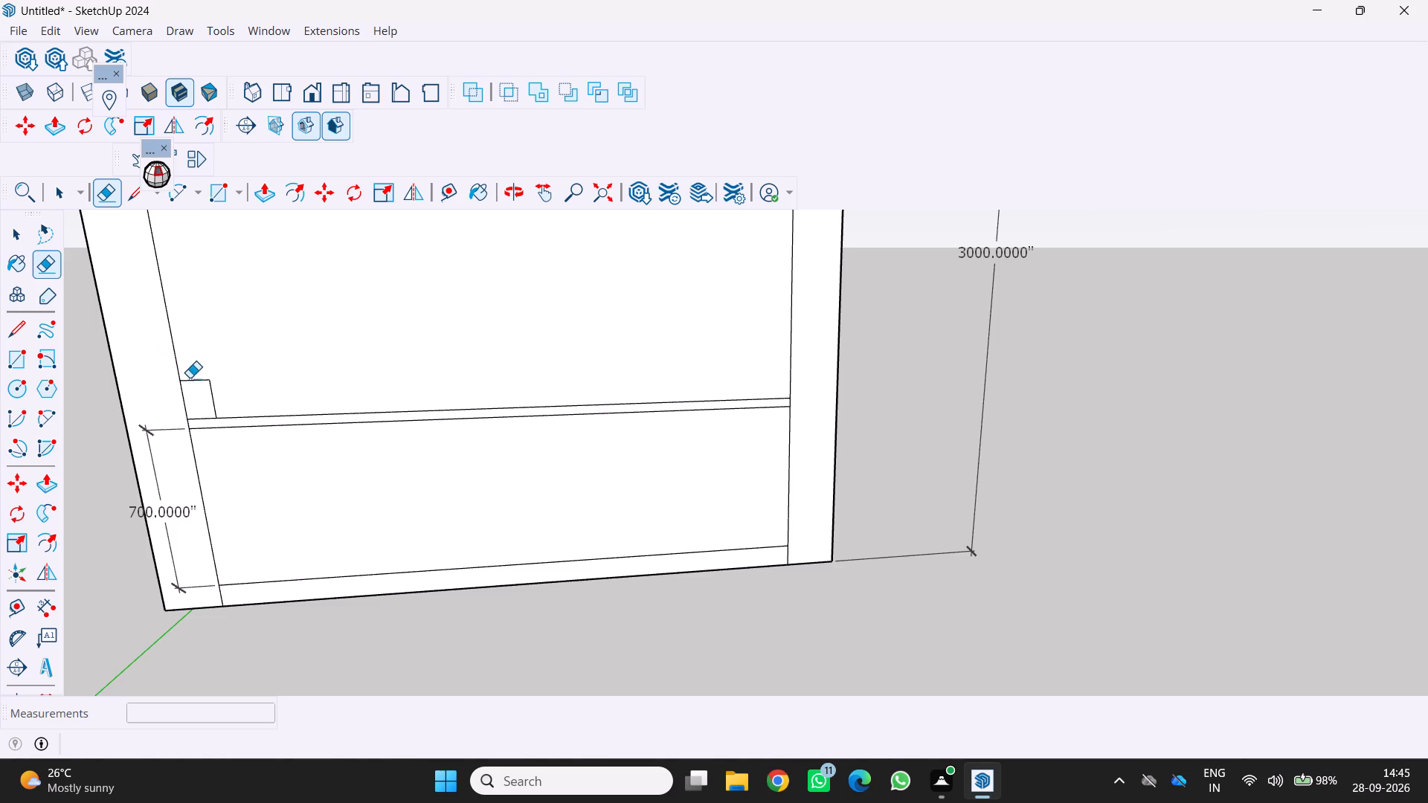
Draw a 950-inch horizontal line rightward from the 160-inch-high point on the left inner vertical line.
left_click(137, 191)
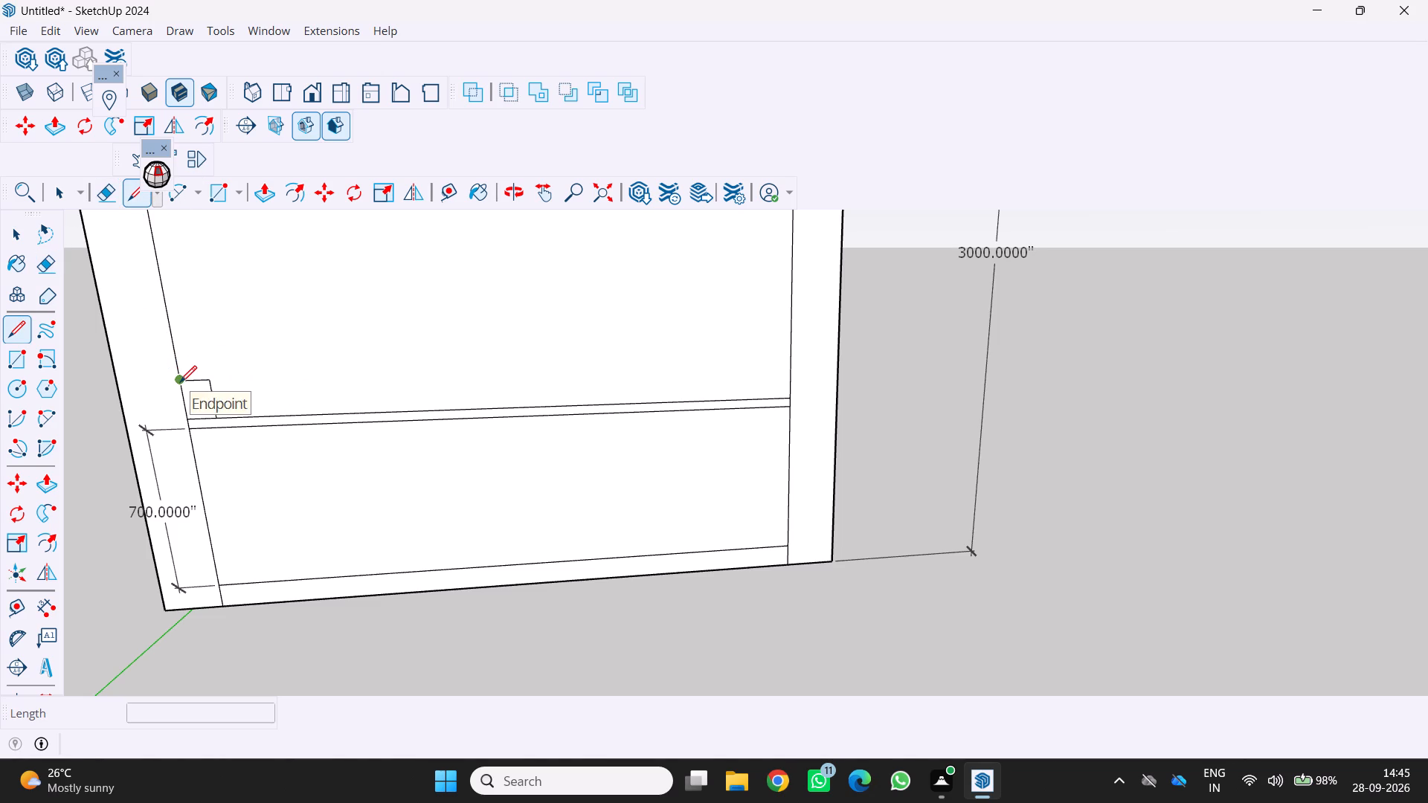
left_click(180, 382)
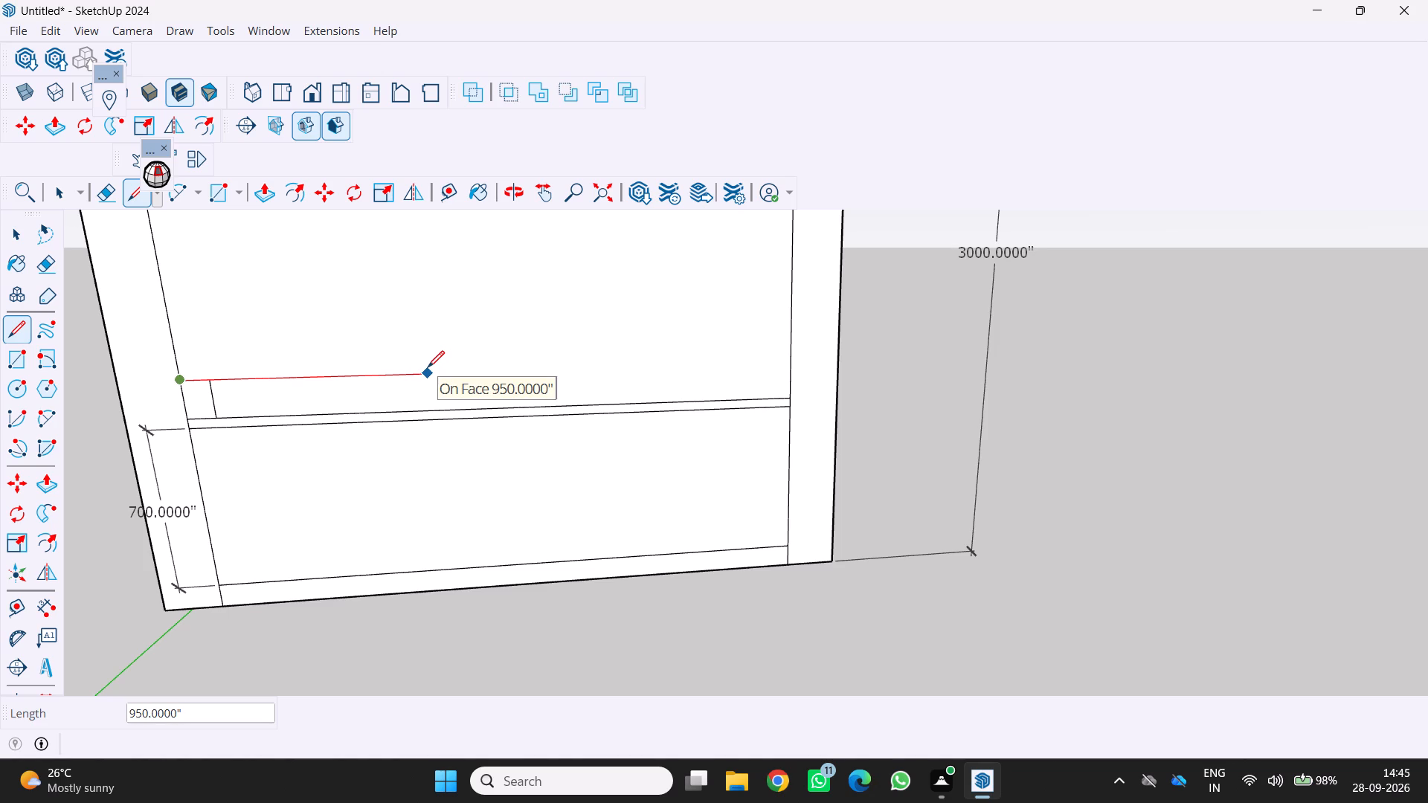
key("9")
type("50")
key("Return")
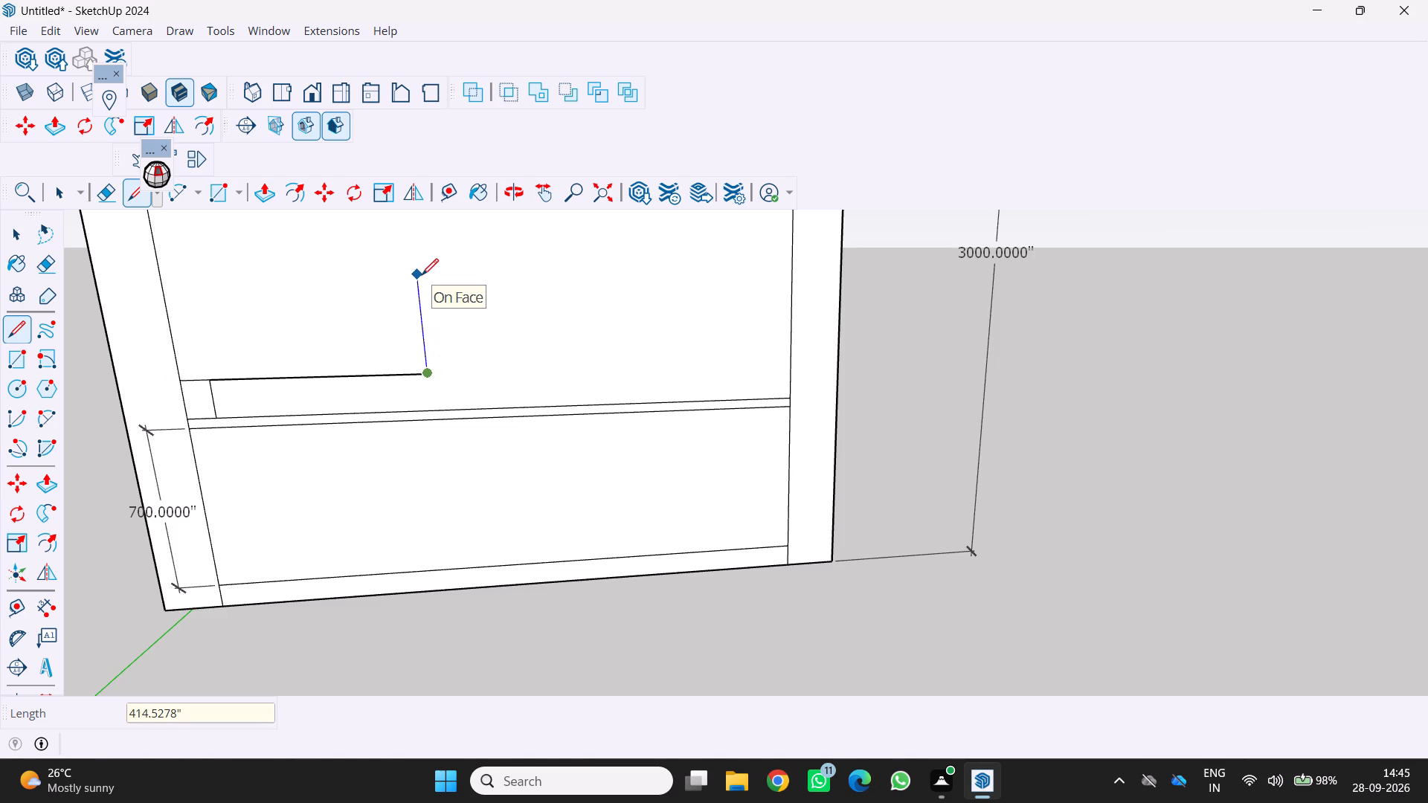
Draw a 1140-inch vertical line up from the 950-inch line's free end, and join its top horizontally to the left inner vertical line.
type("11")
type("40")
key("Return")
scroll(422, 275, "down", 12)
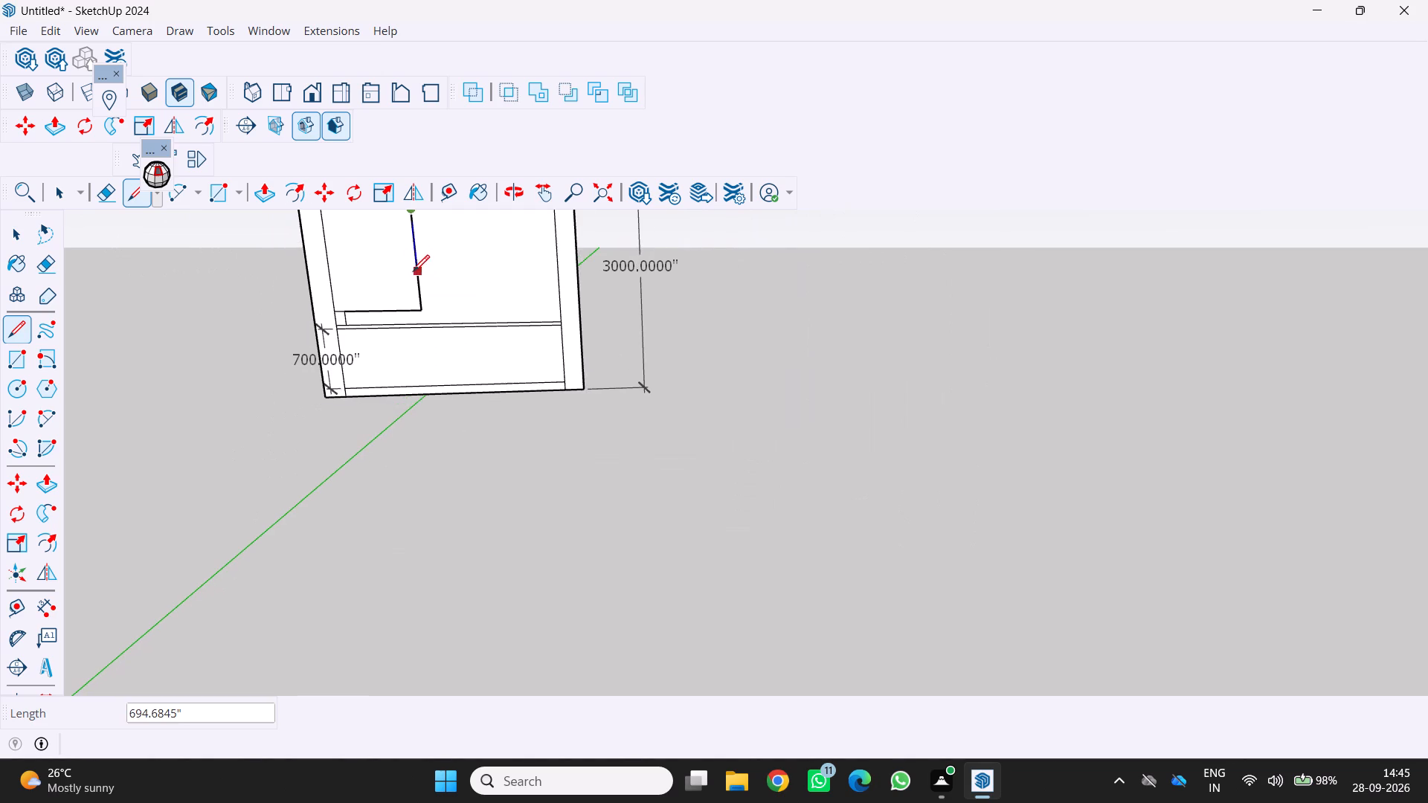
scroll(398, 251, "down", 7)
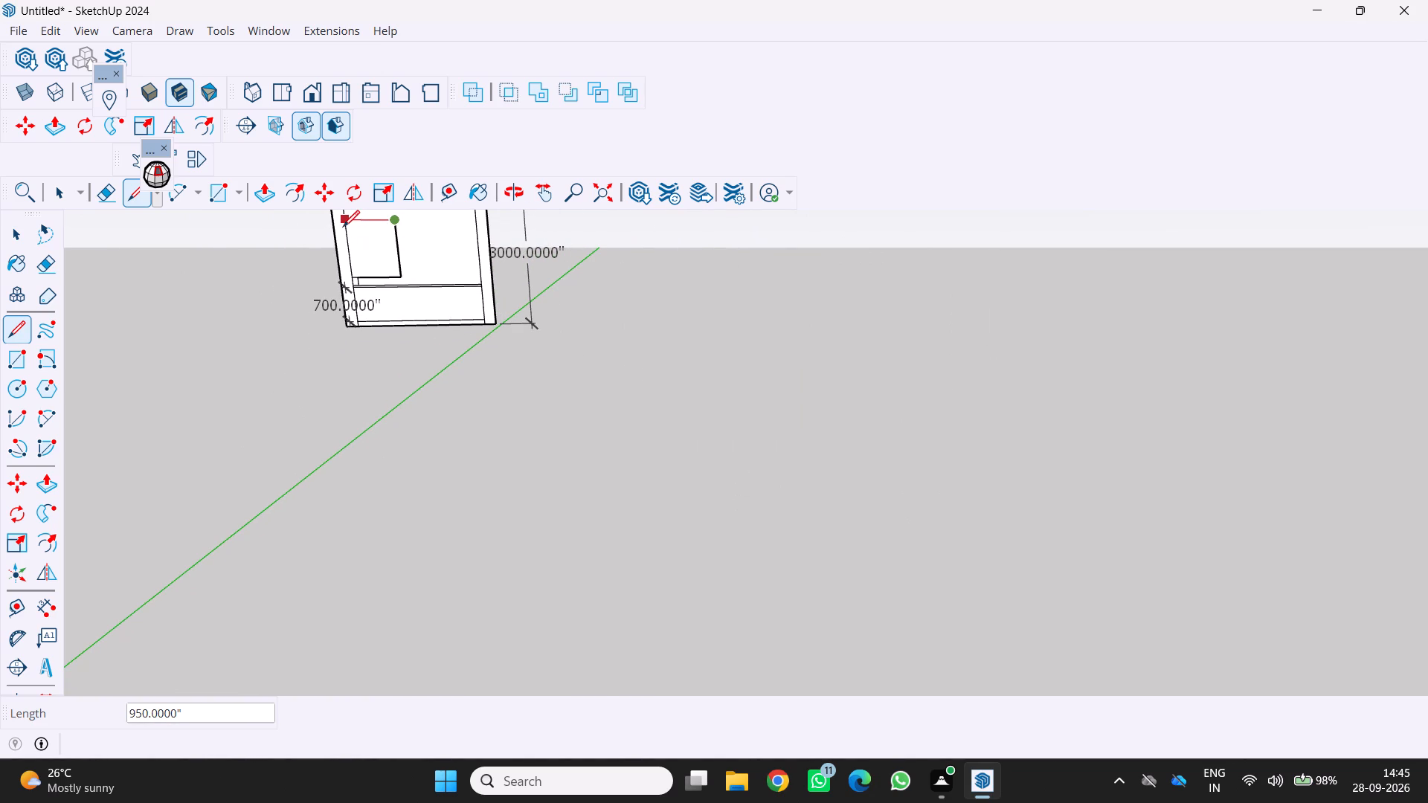
left_click(341, 221)
key("space")
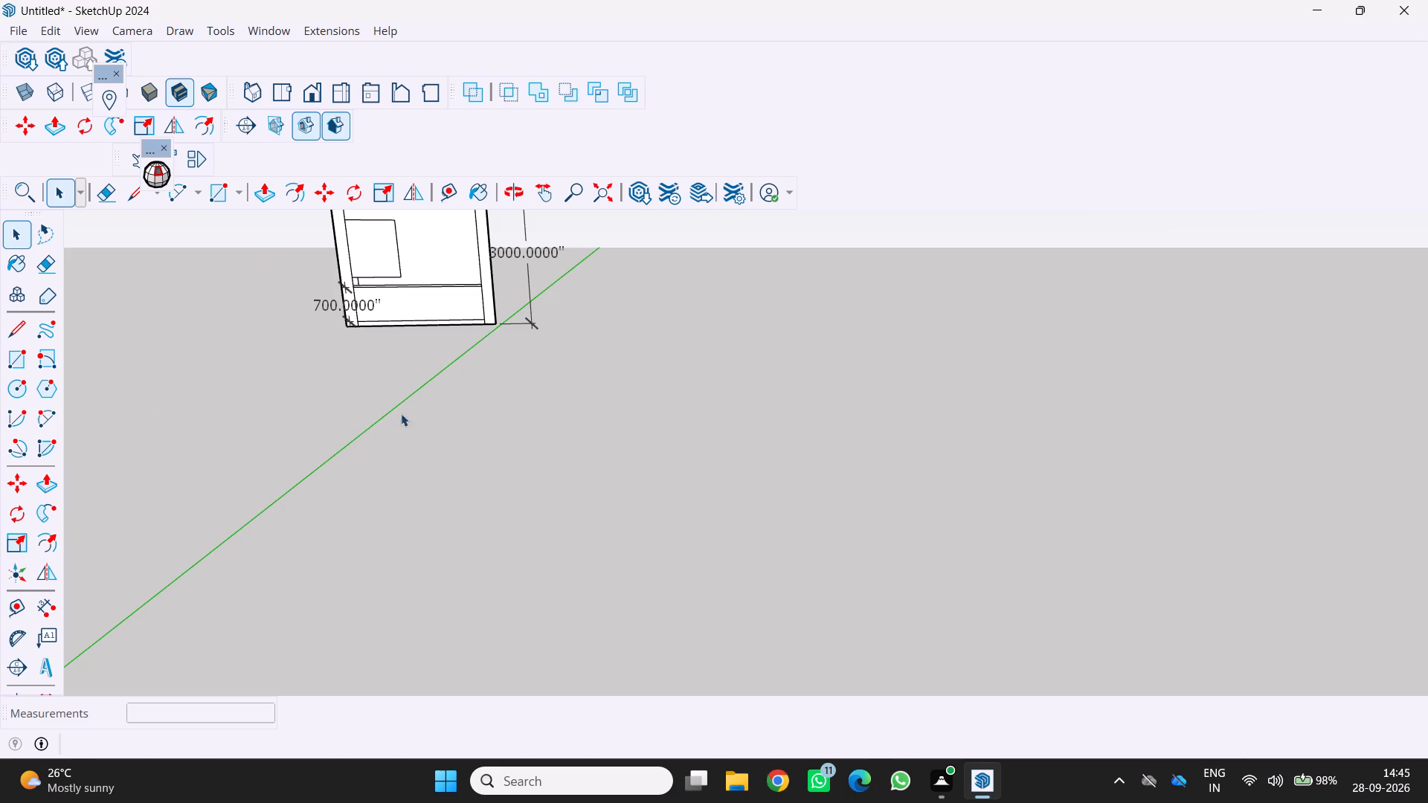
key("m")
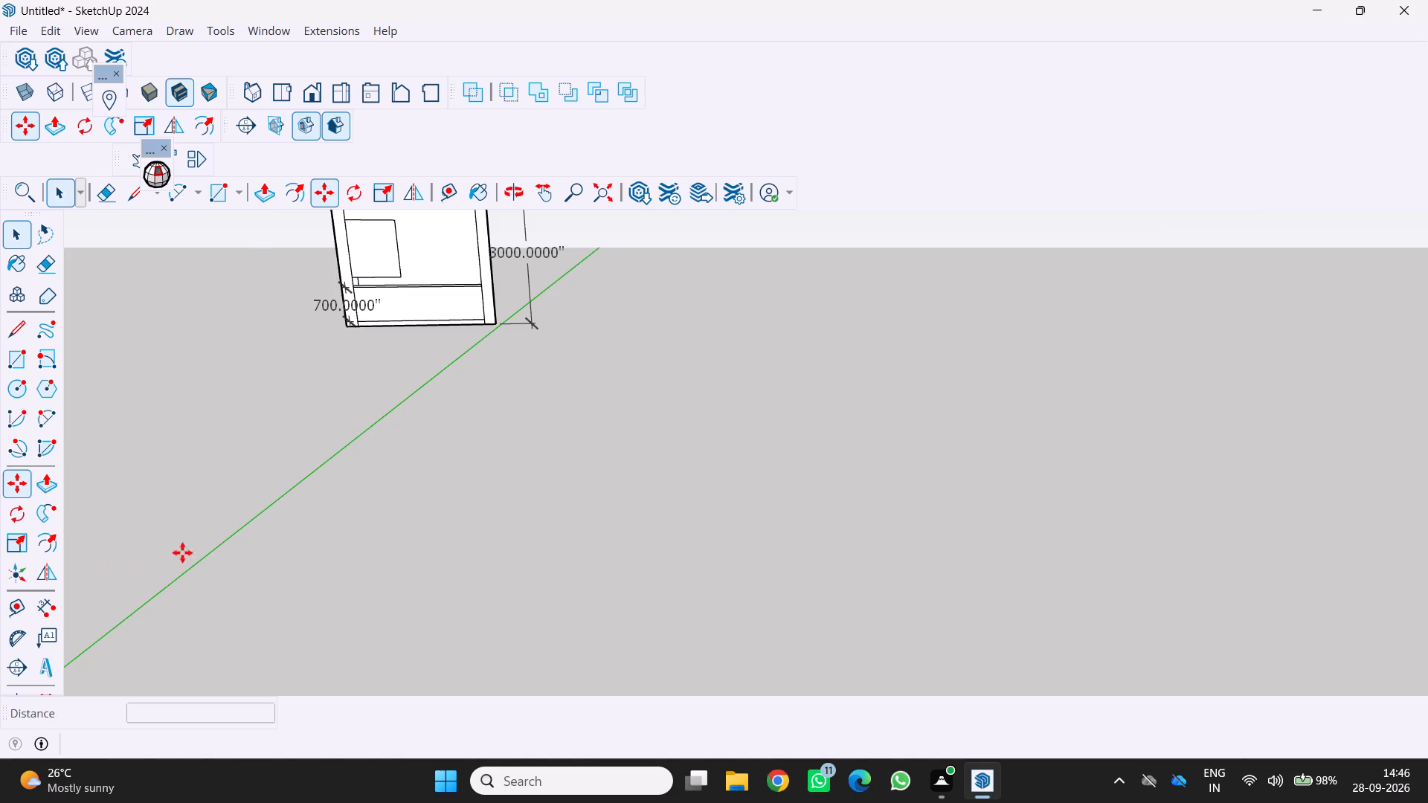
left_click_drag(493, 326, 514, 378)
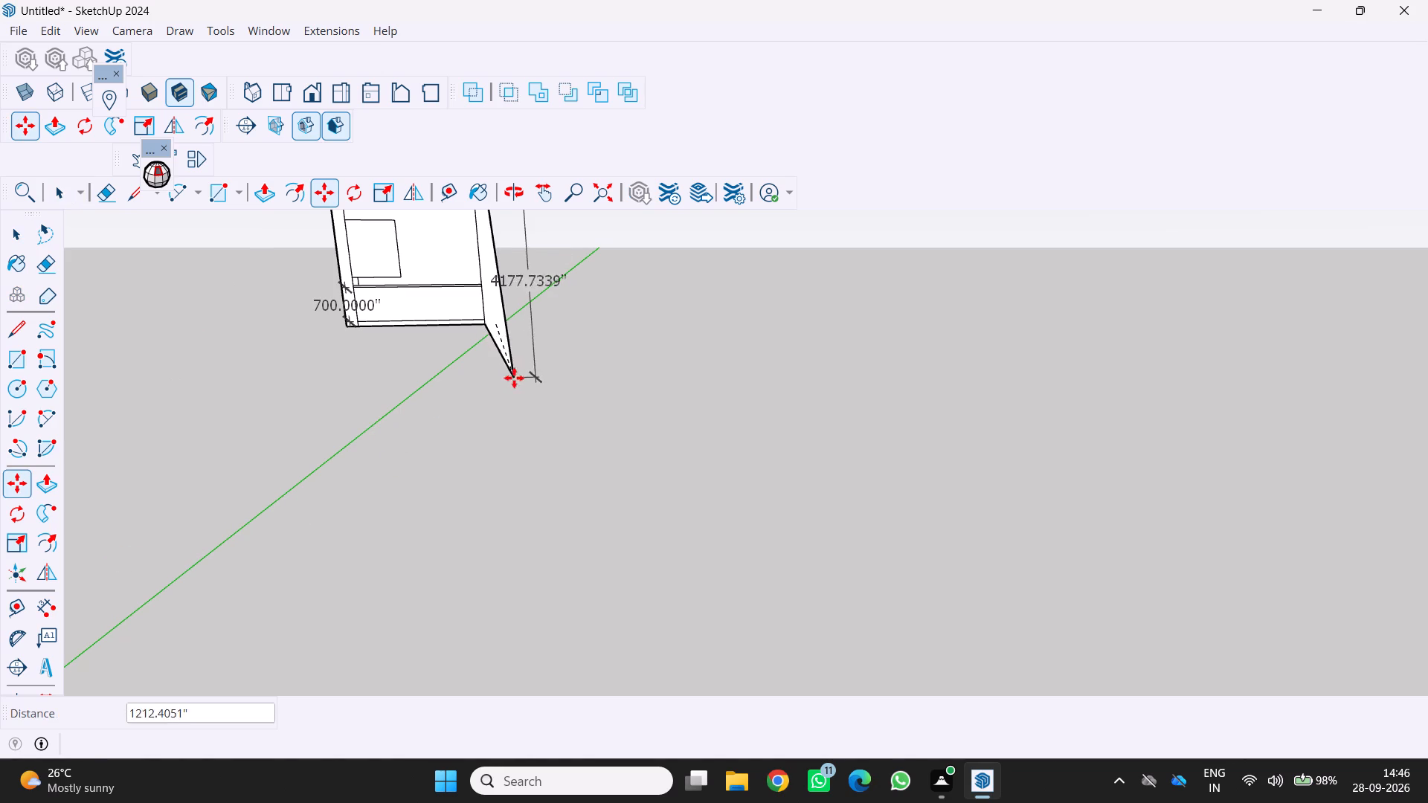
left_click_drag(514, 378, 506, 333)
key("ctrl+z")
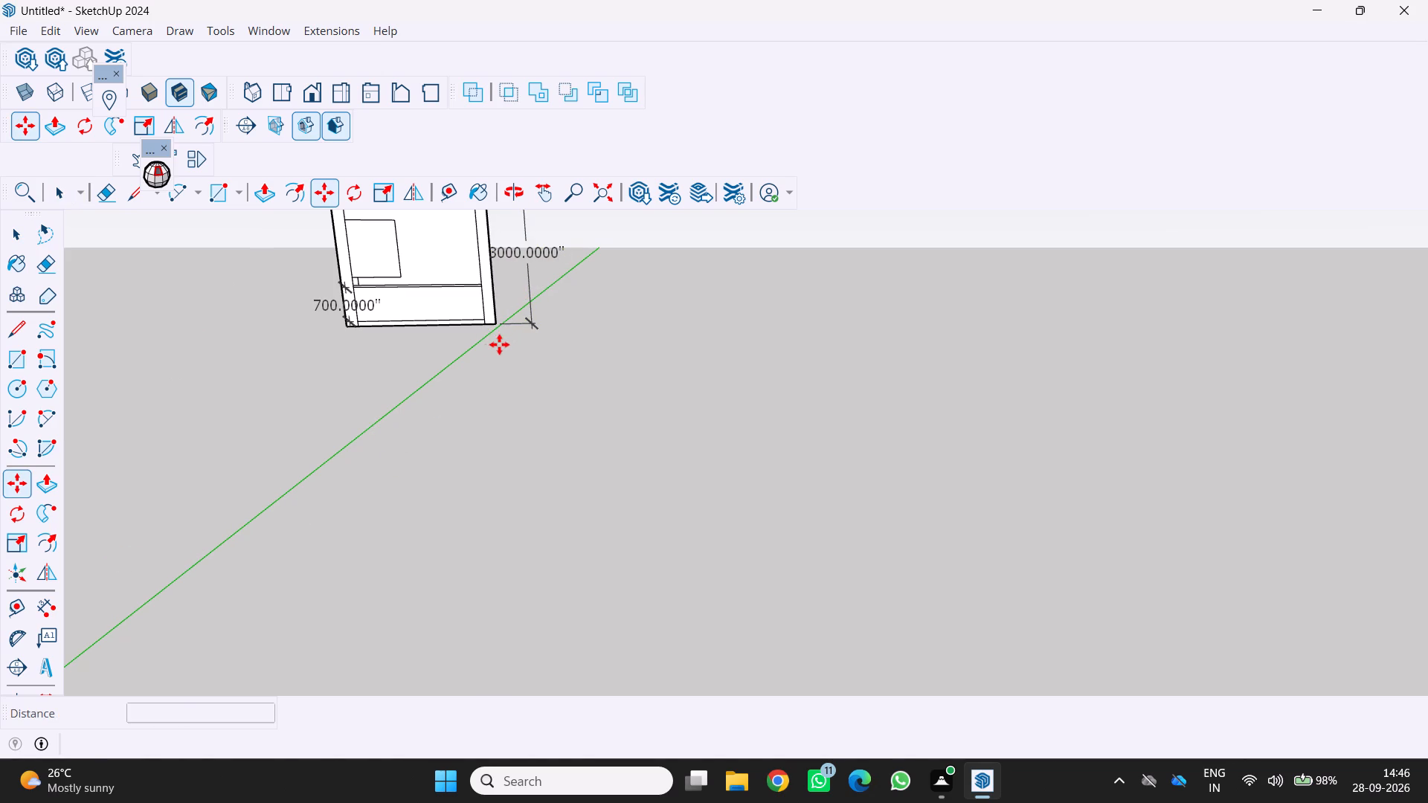
Select the whole divided square and move it by its bottom outer corner about 14107 inches, closer to the viewpoint.
scroll(454, 333, "down", 4)
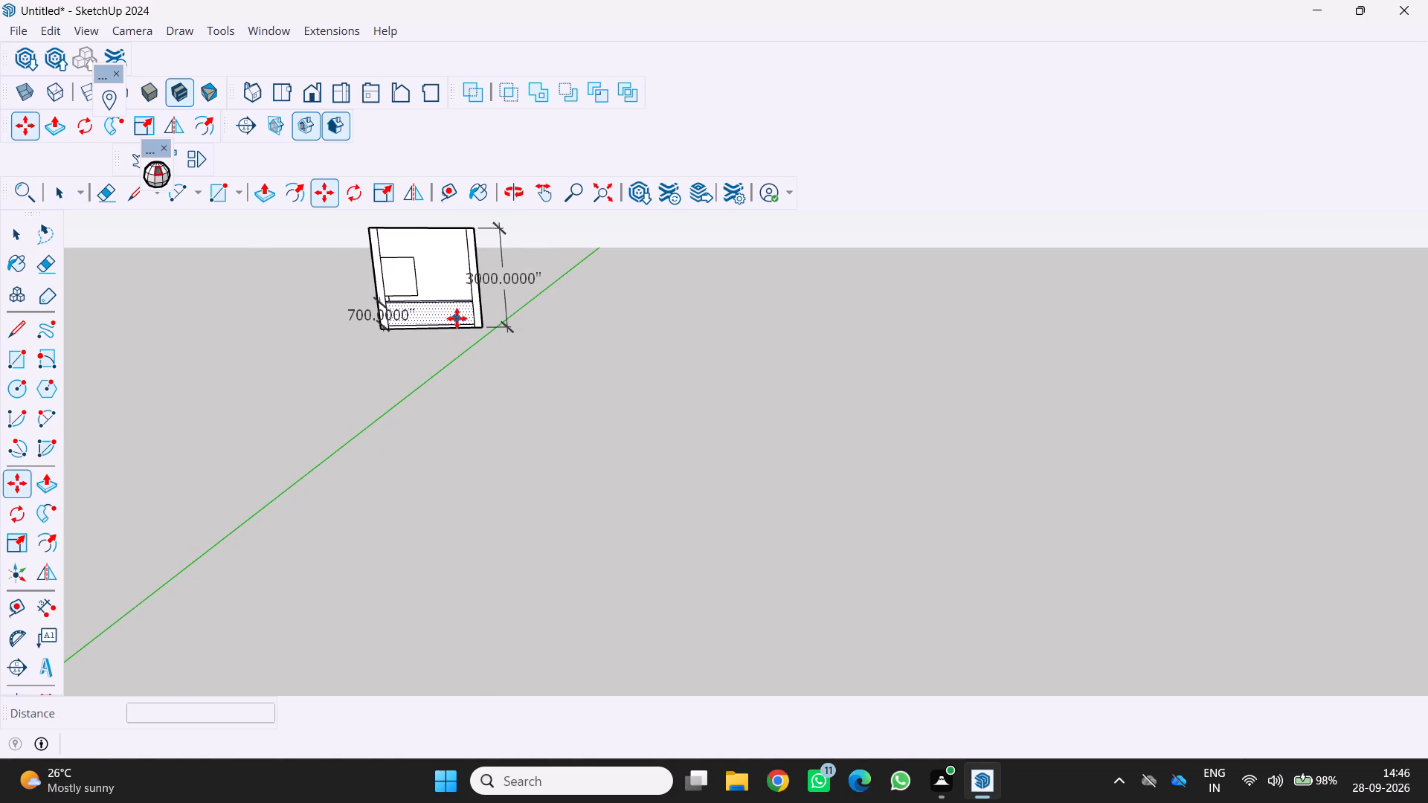
key("space")
triple_click(434, 271)
triple_click(431, 271)
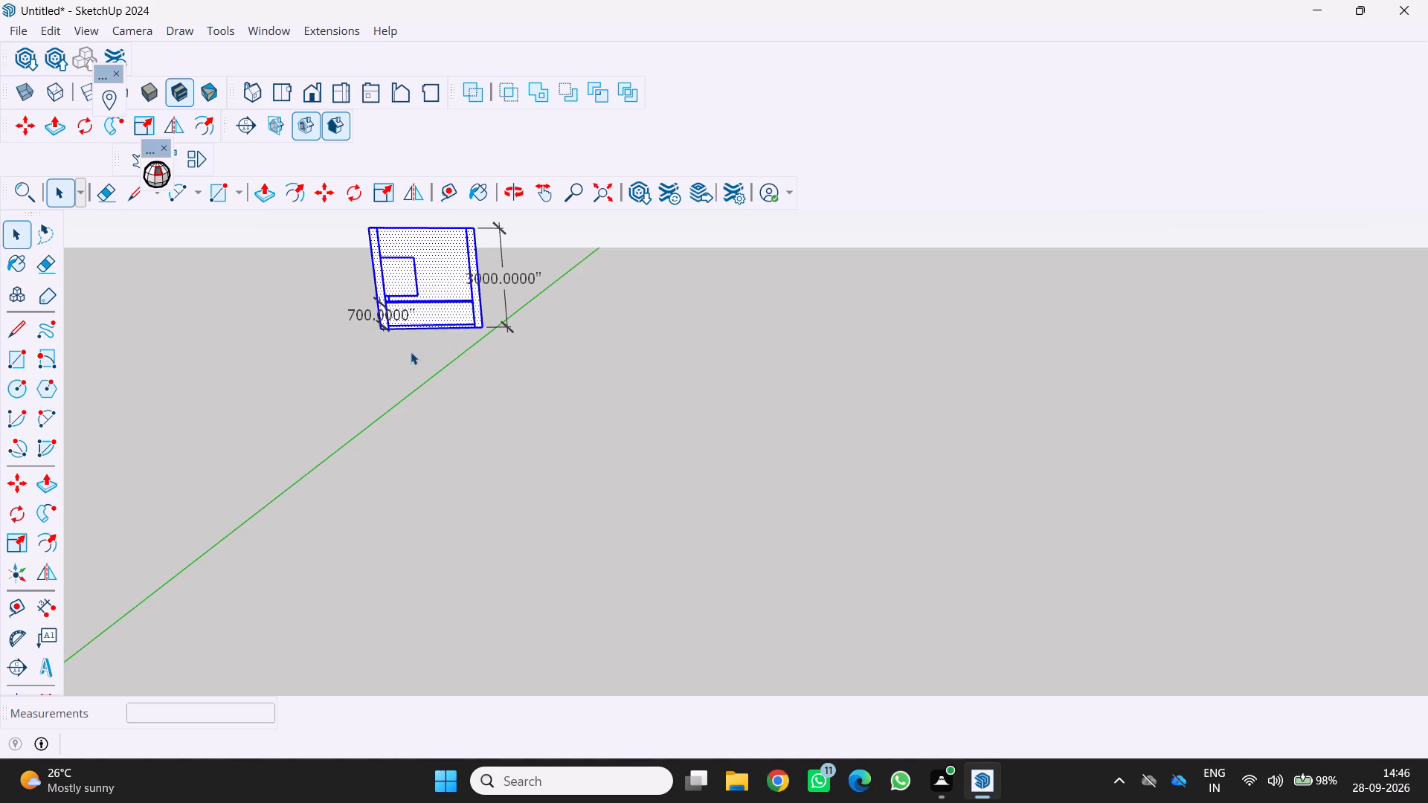
key("m")
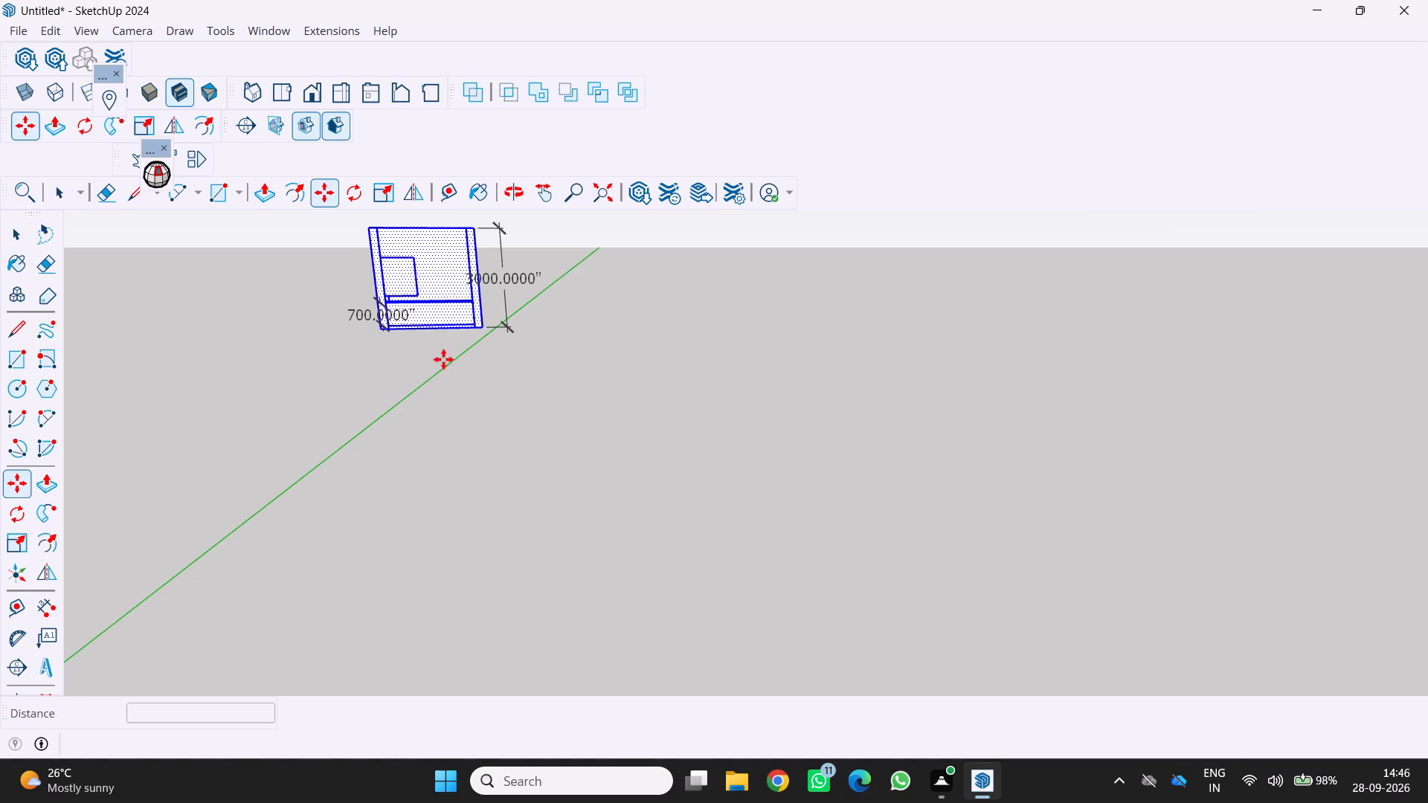
scroll(484, 332, "up", 3)
left_click(483, 326)
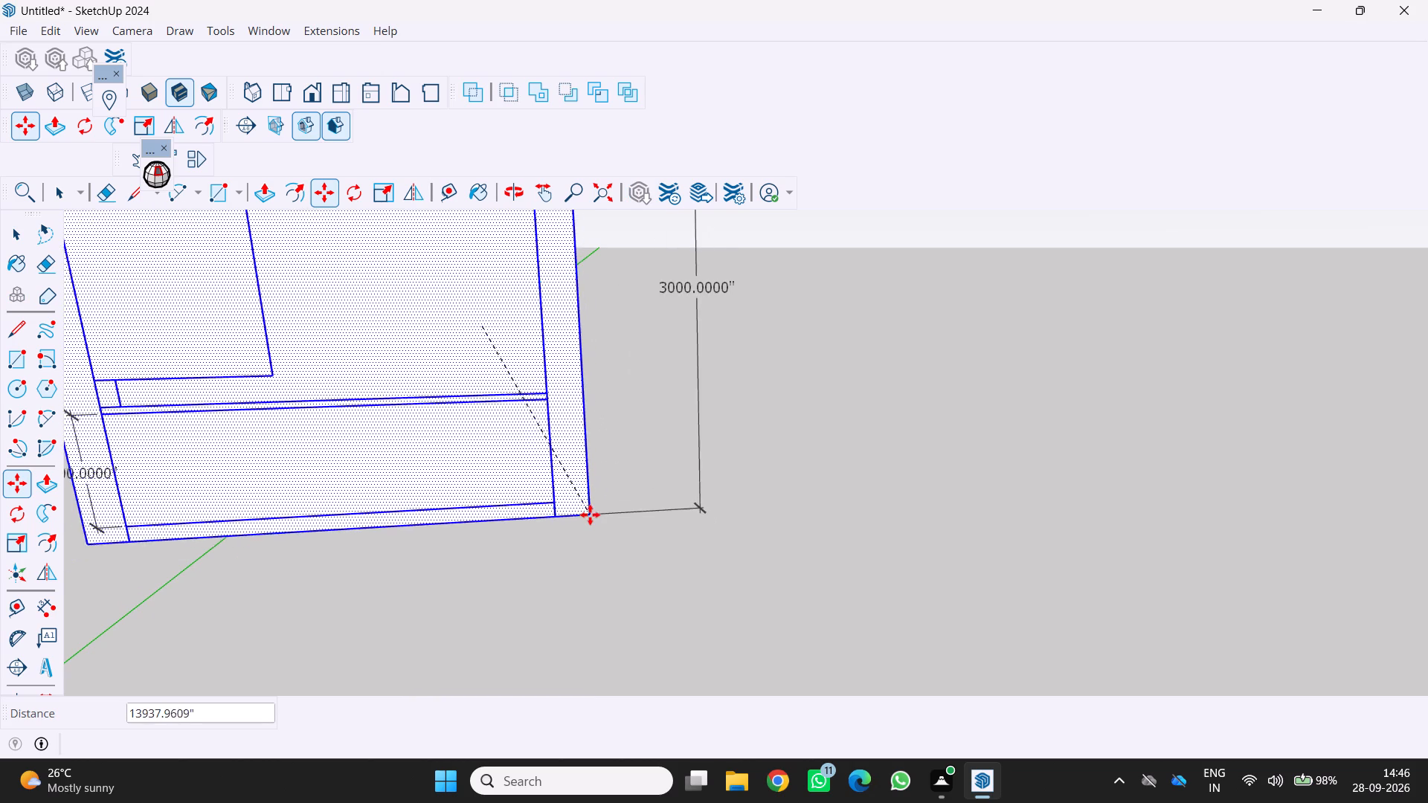
scroll(591, 511, "down", 5)
left_click(585, 519)
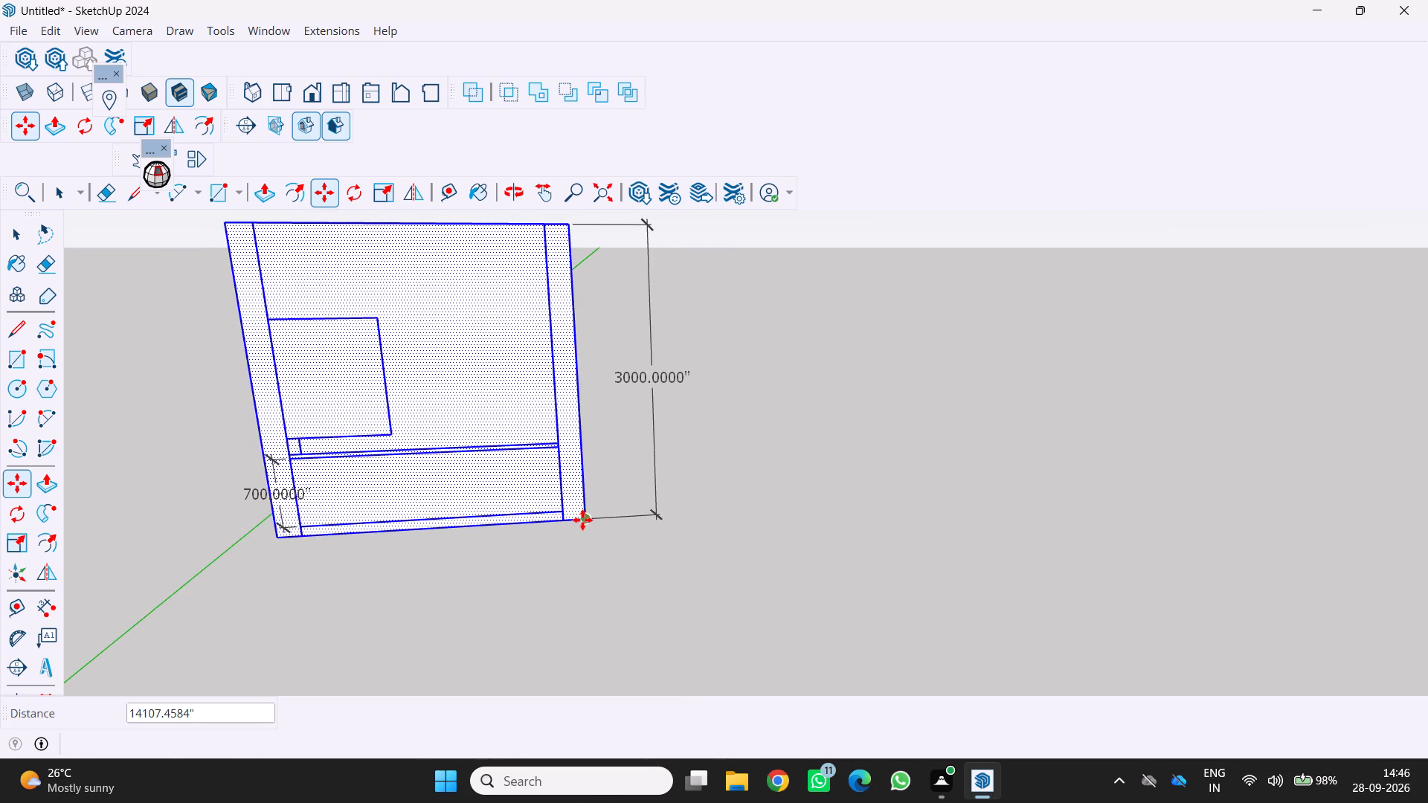
key("space")
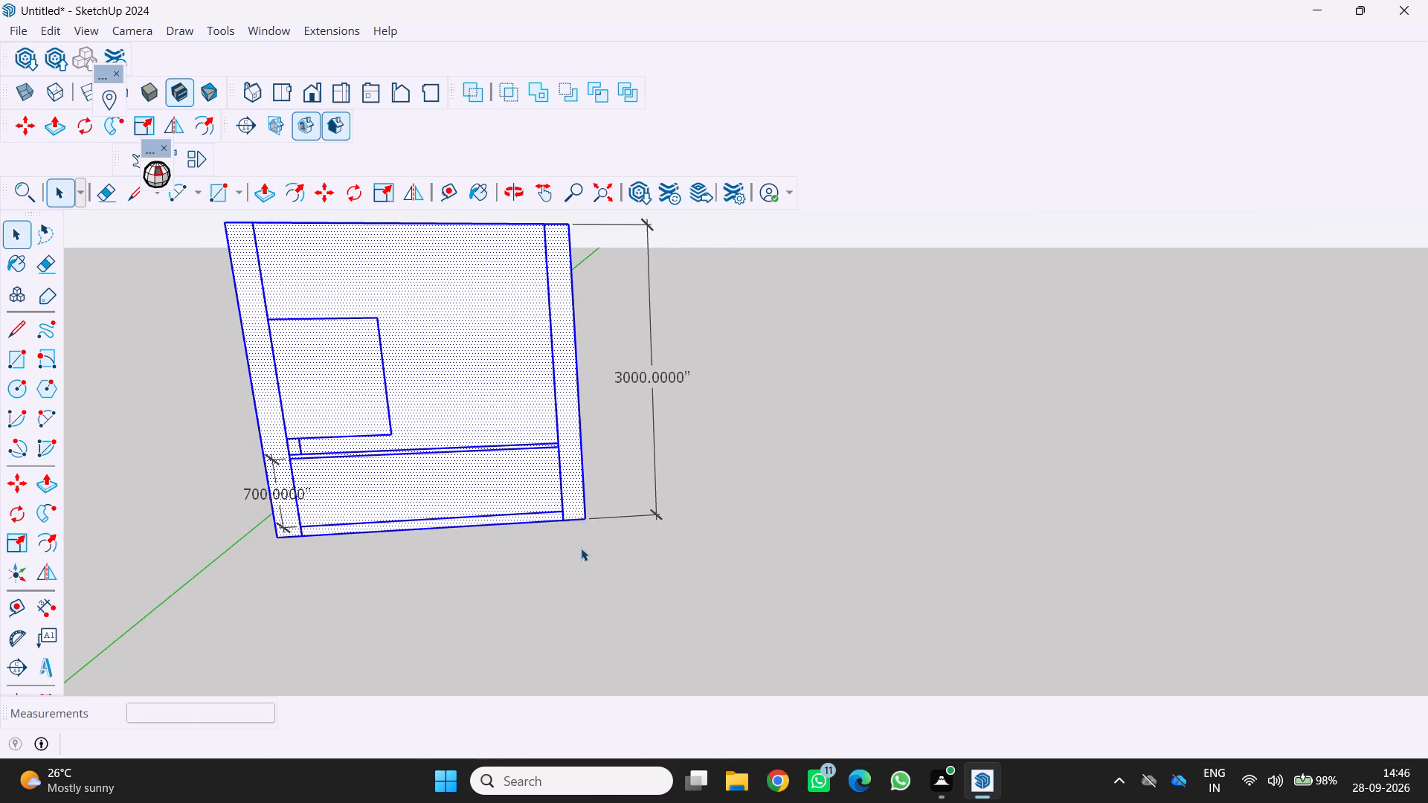
Erase the short 160-inch vertical line between the 40-inch band and the bottom edge of the 950 by 1140-inch rectangle.
scroll(579, 549, "down", 4)
middle_click_drag(538, 537, 491, 500)
middle_click(491, 500)
scroll(502, 461, "up", 5)
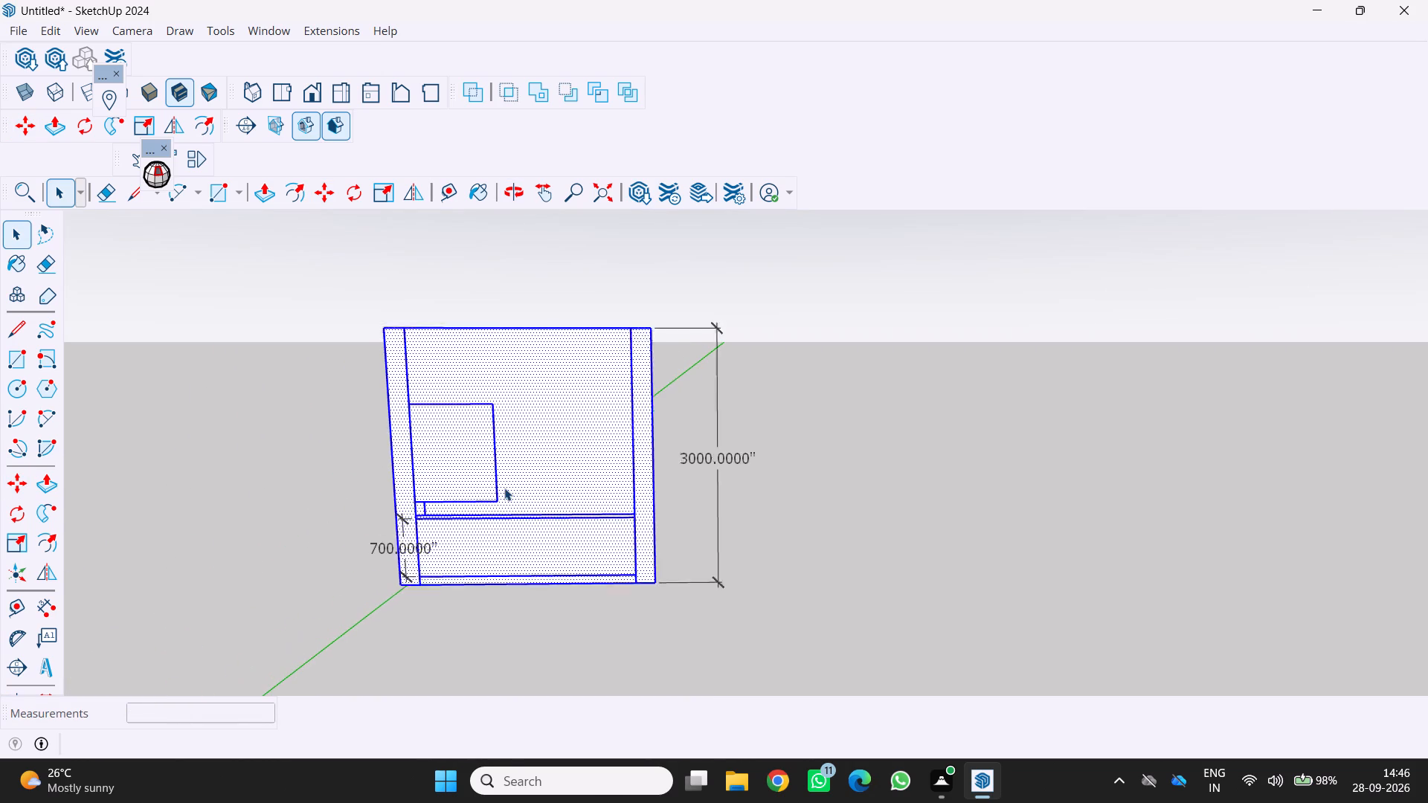
scroll(504, 488, "up", 2)
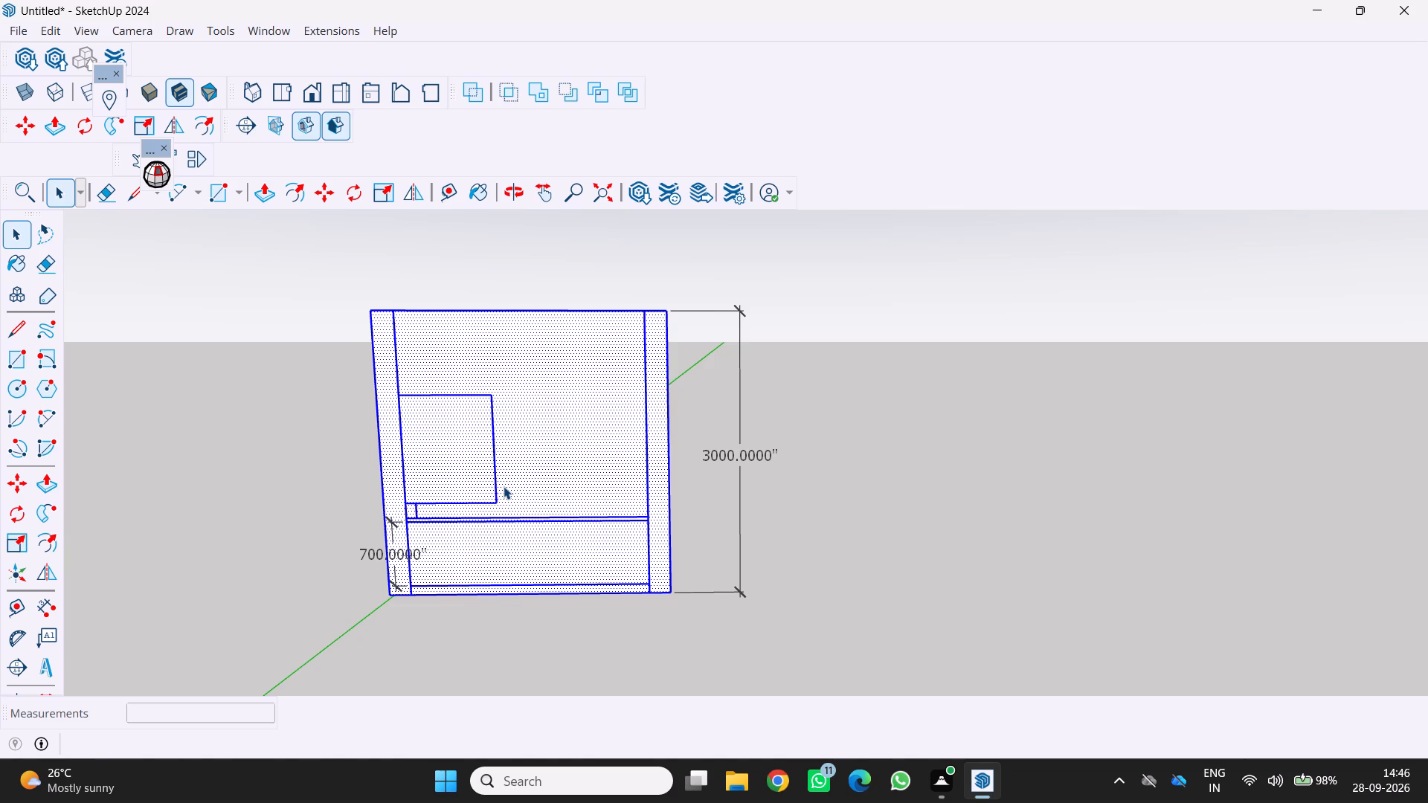
scroll(265, 573, "up", 1)
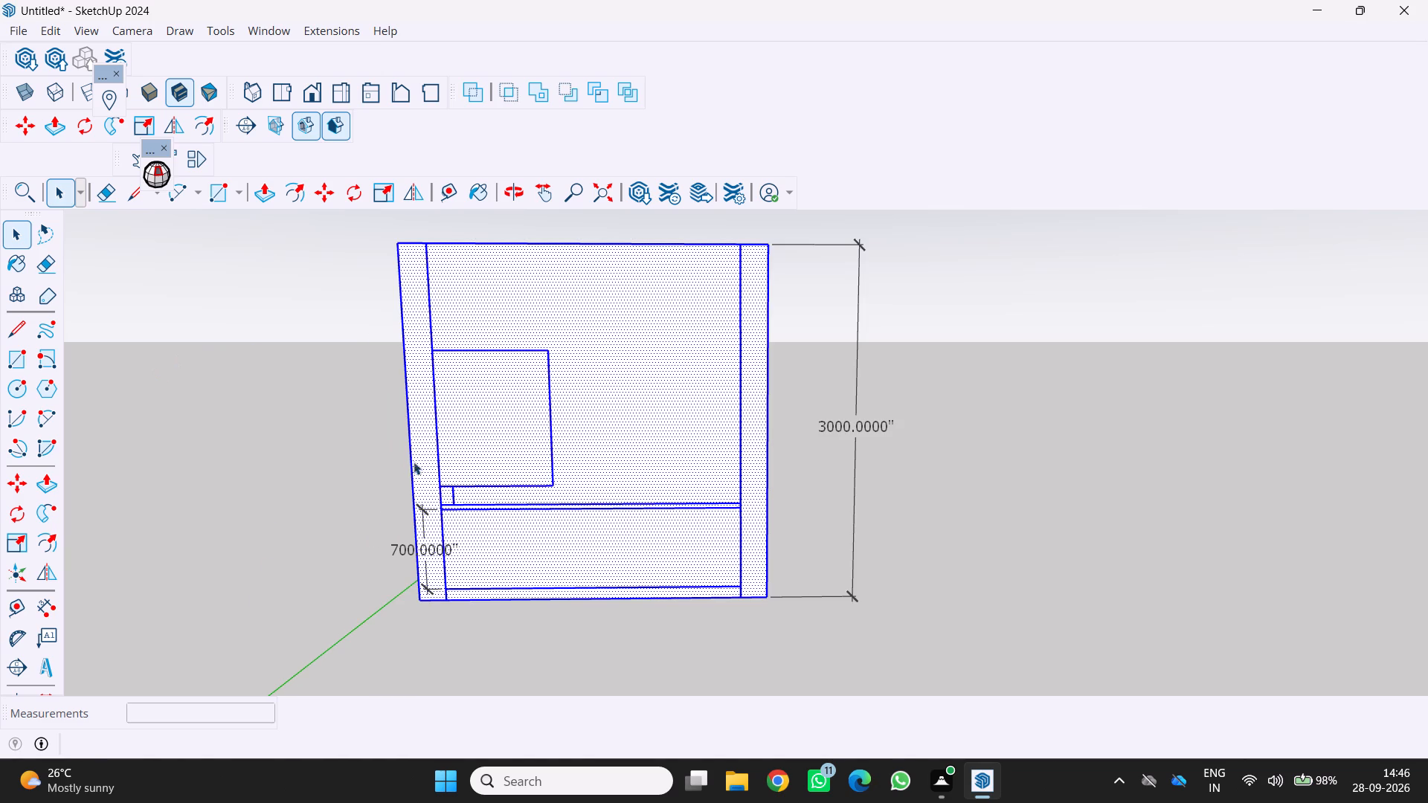
left_click(327, 529)
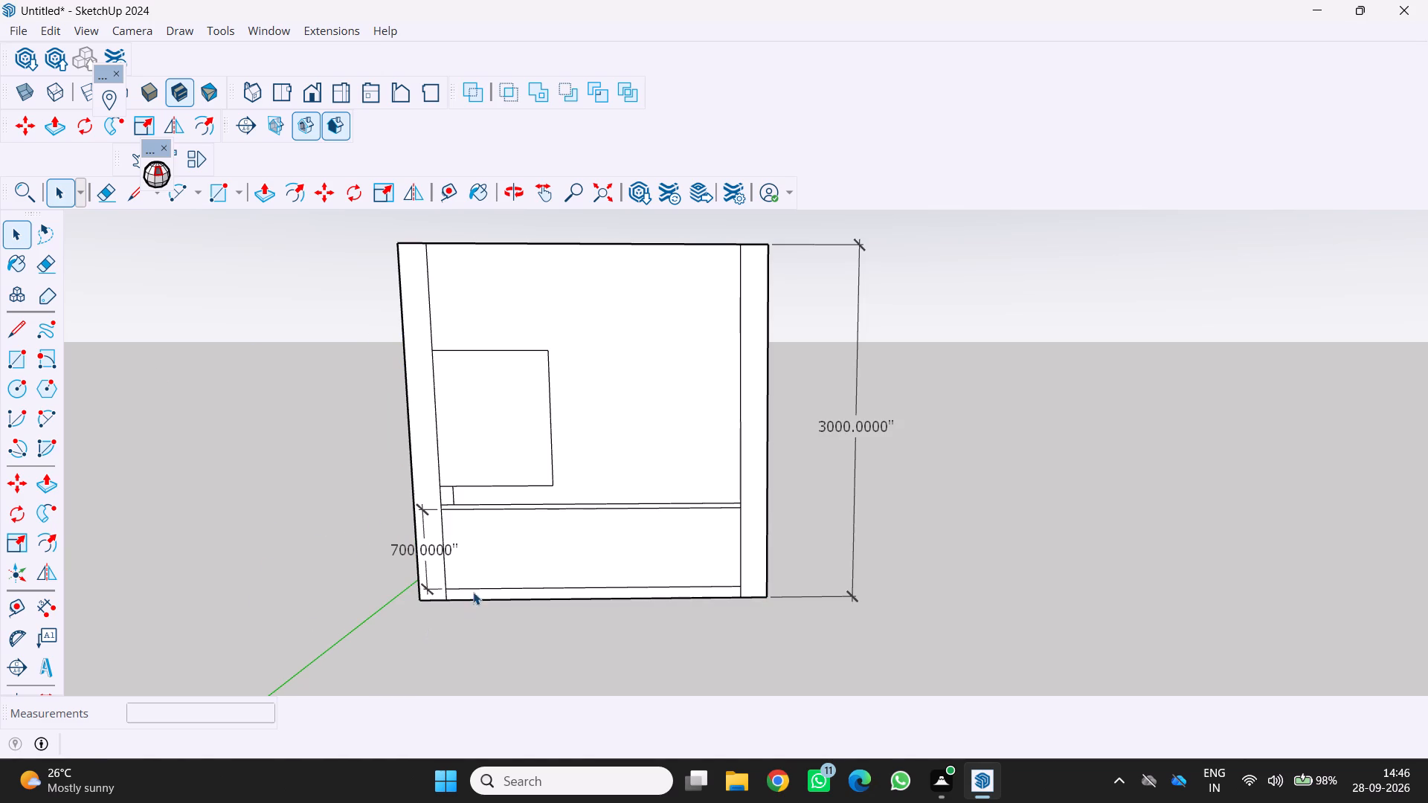
left_click(105, 193)
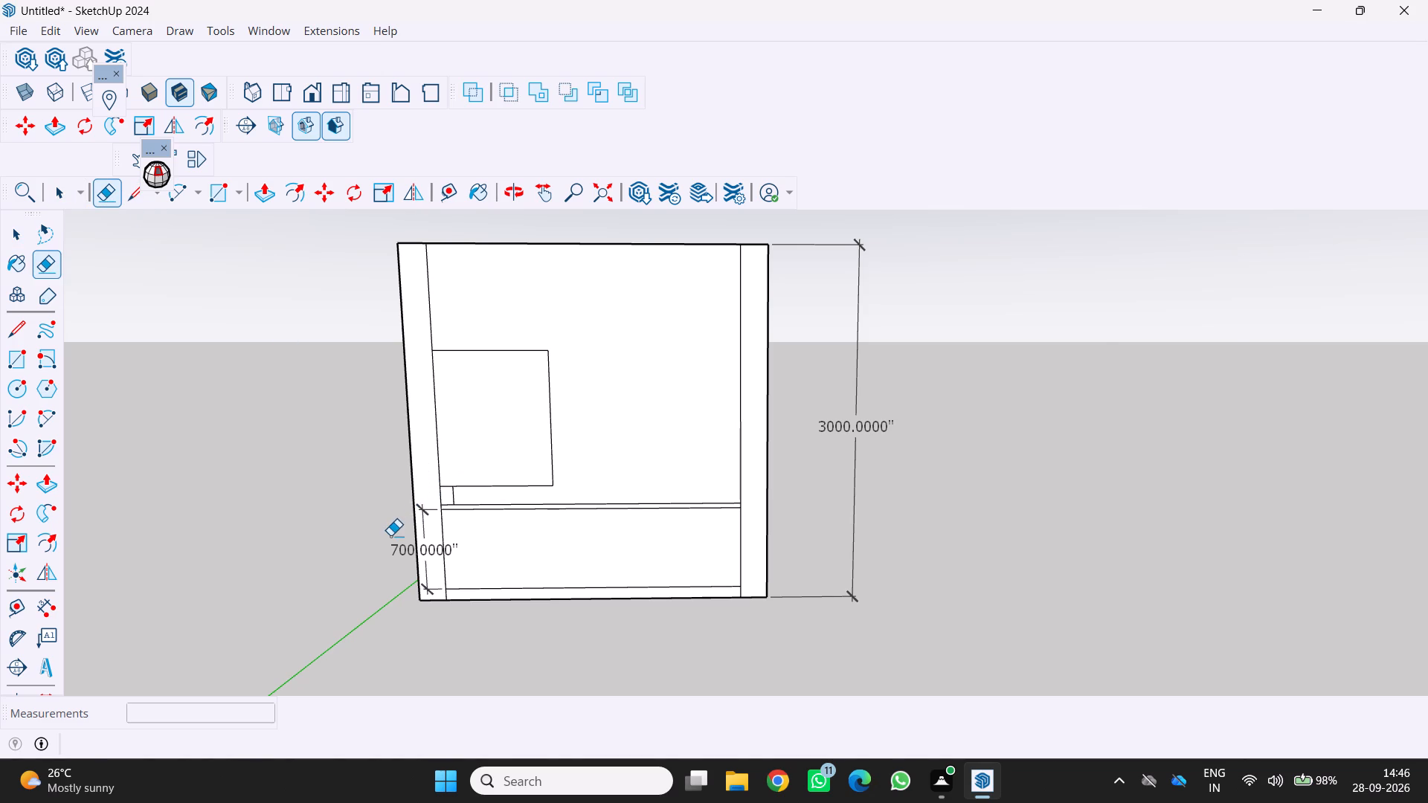
scroll(385, 529, "up", 2)
scroll(460, 529, "up", 2)
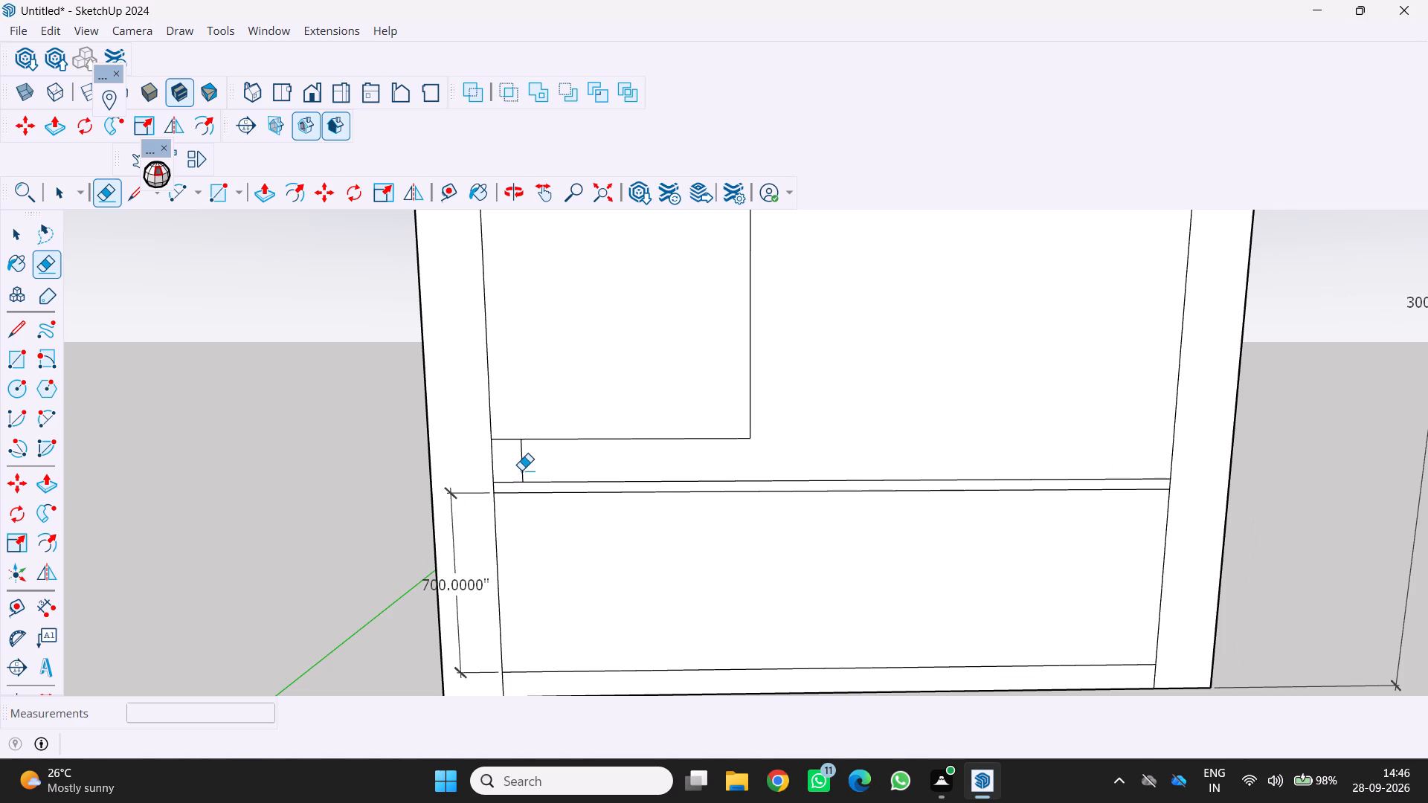
left_click(521, 470)
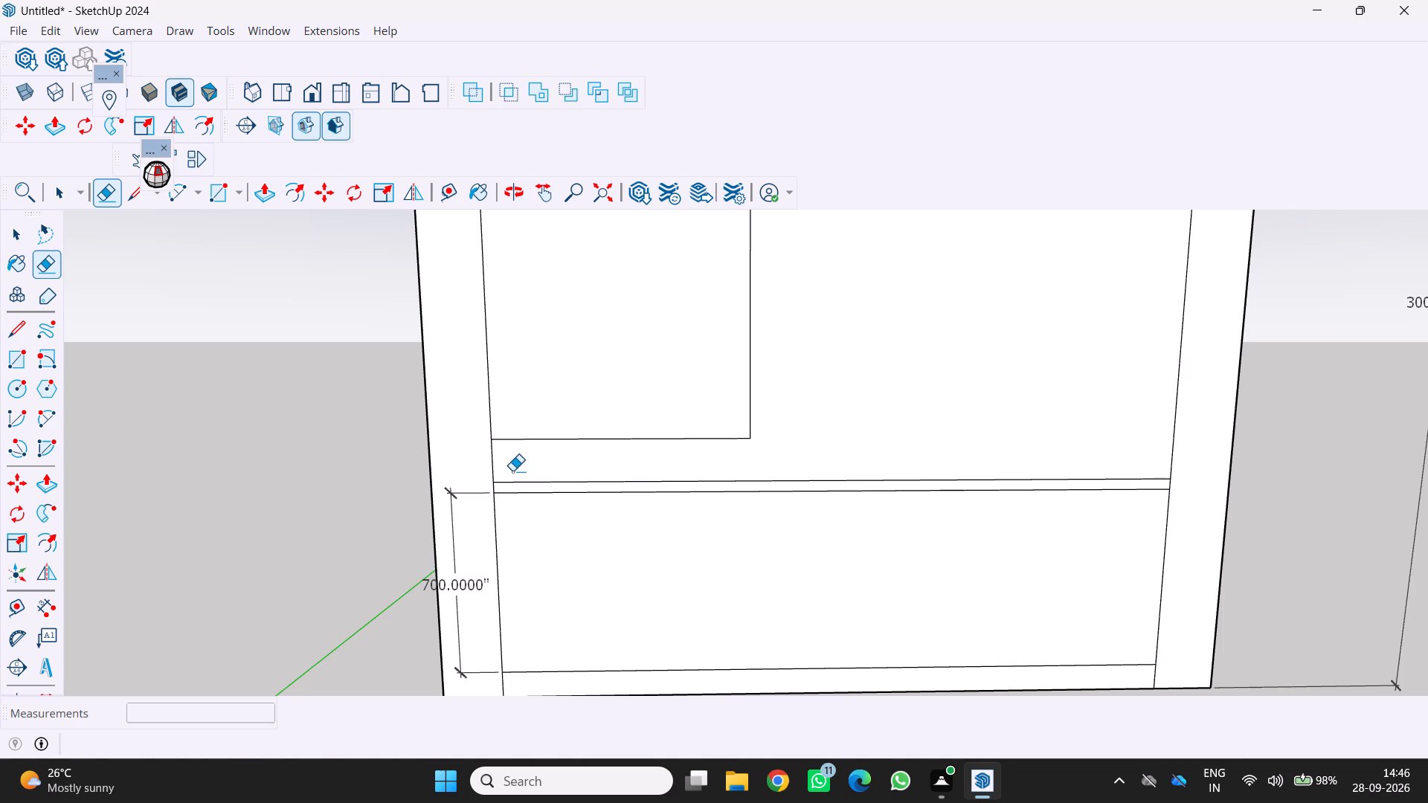
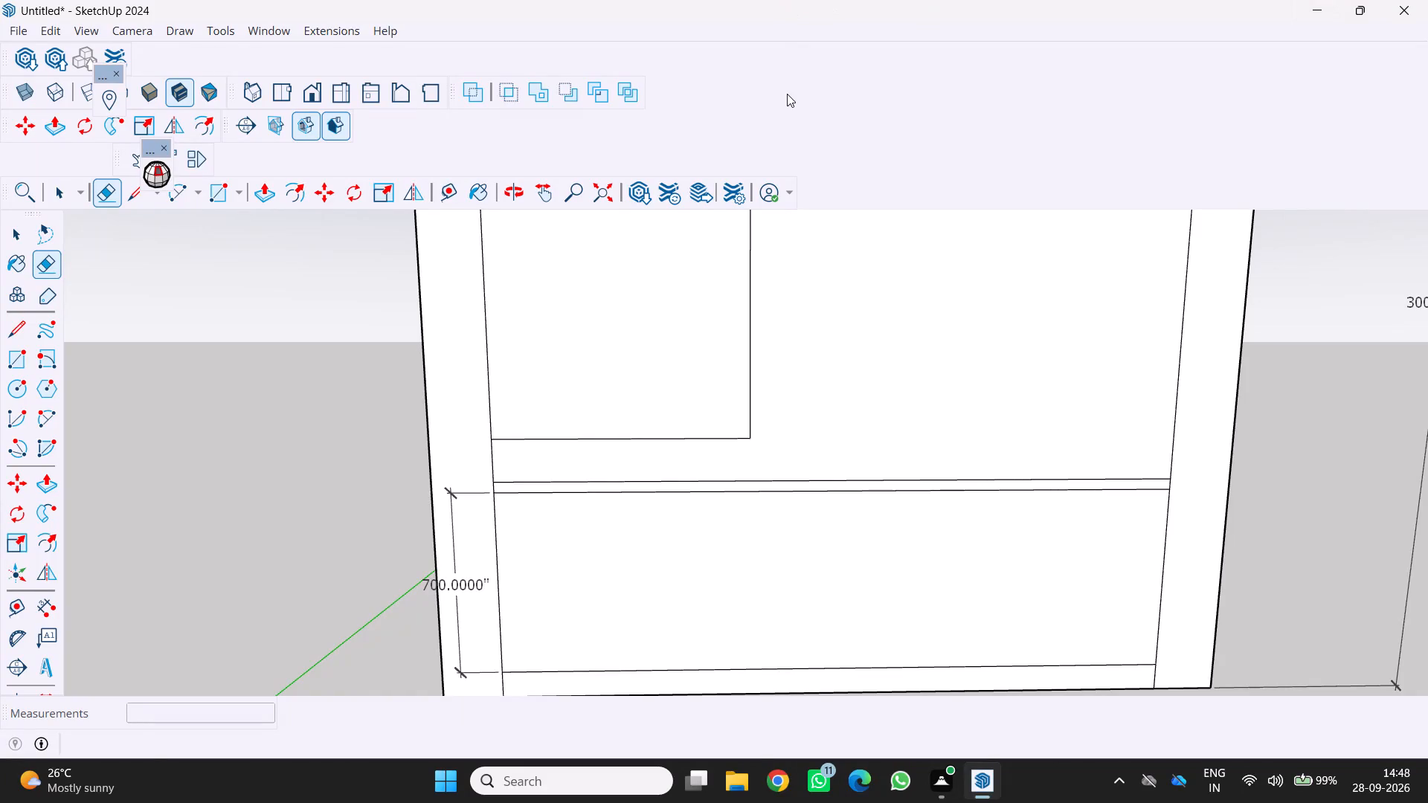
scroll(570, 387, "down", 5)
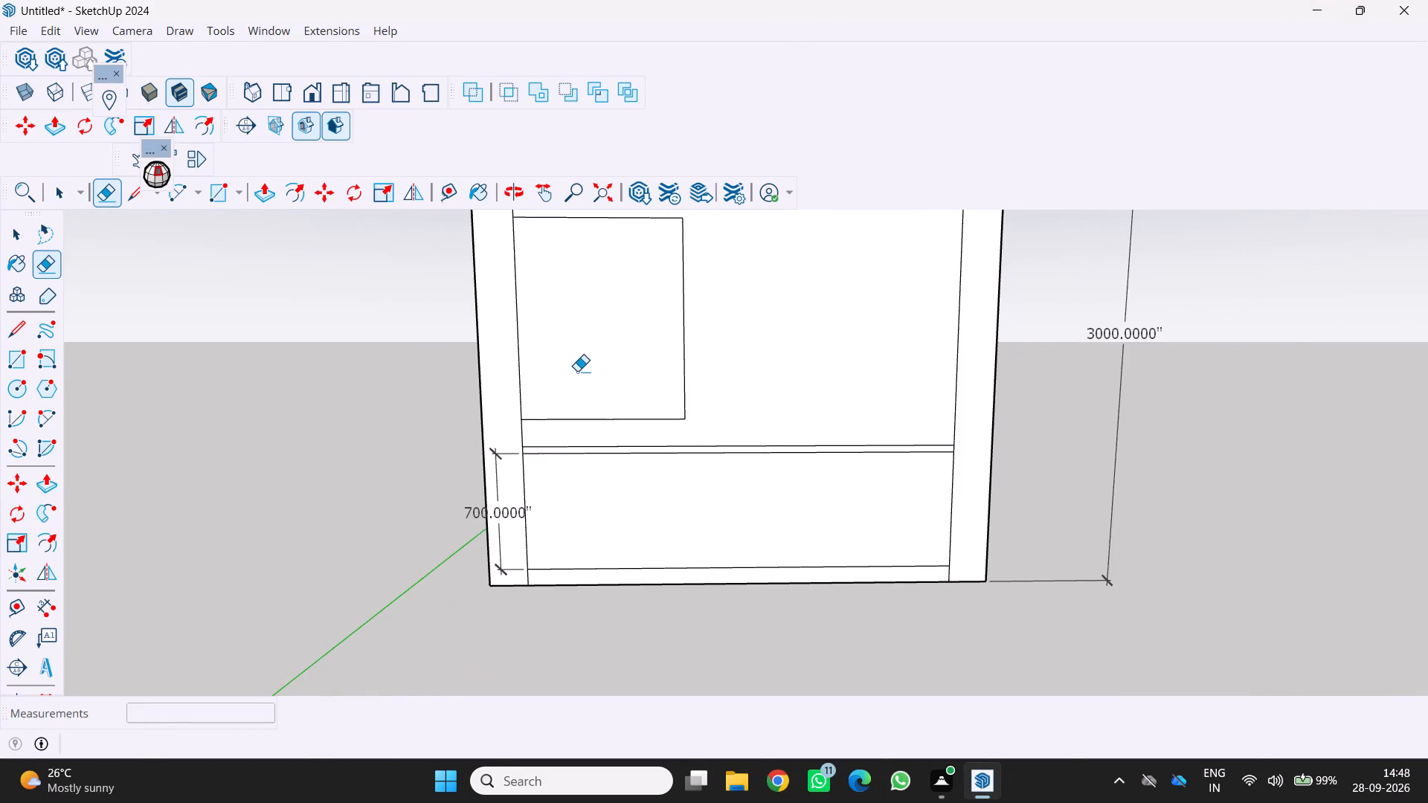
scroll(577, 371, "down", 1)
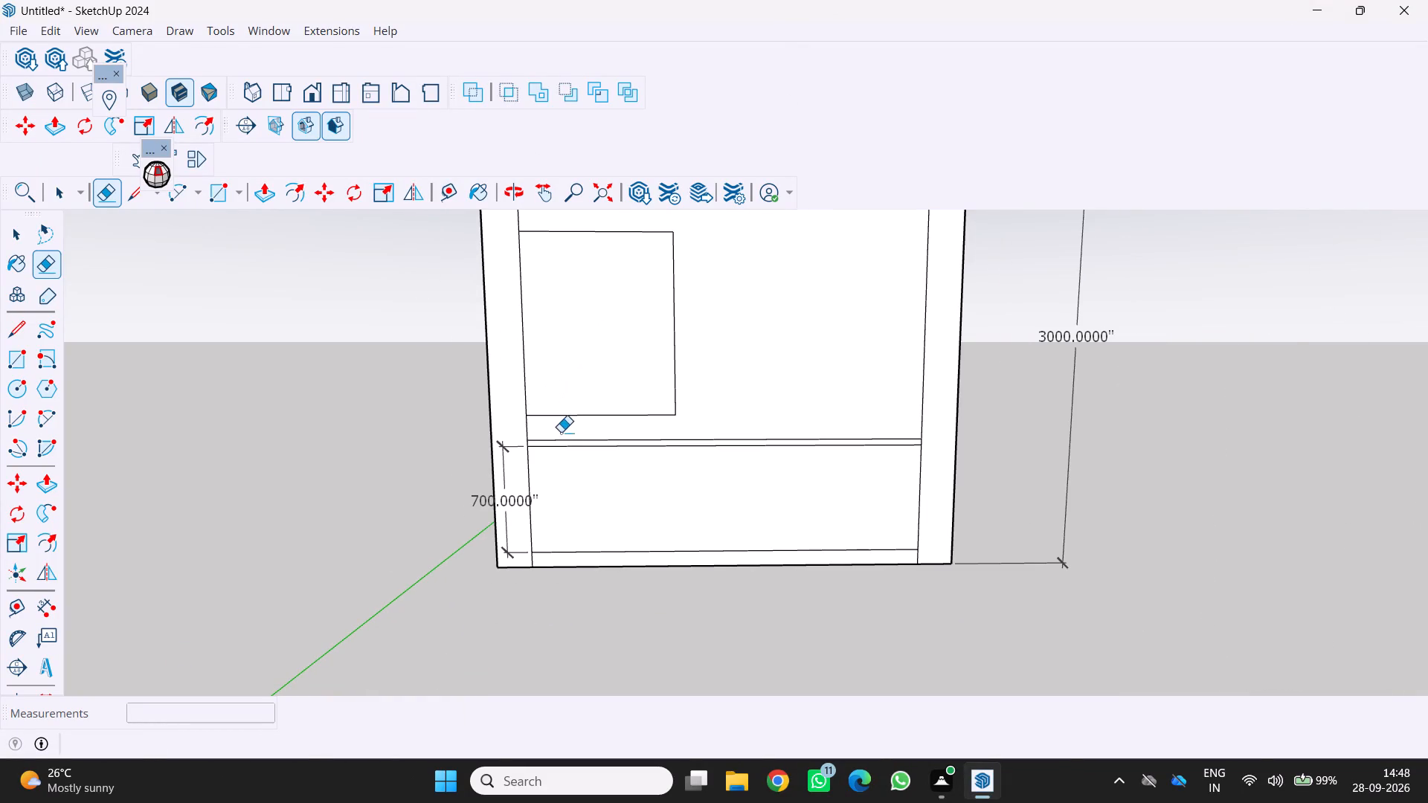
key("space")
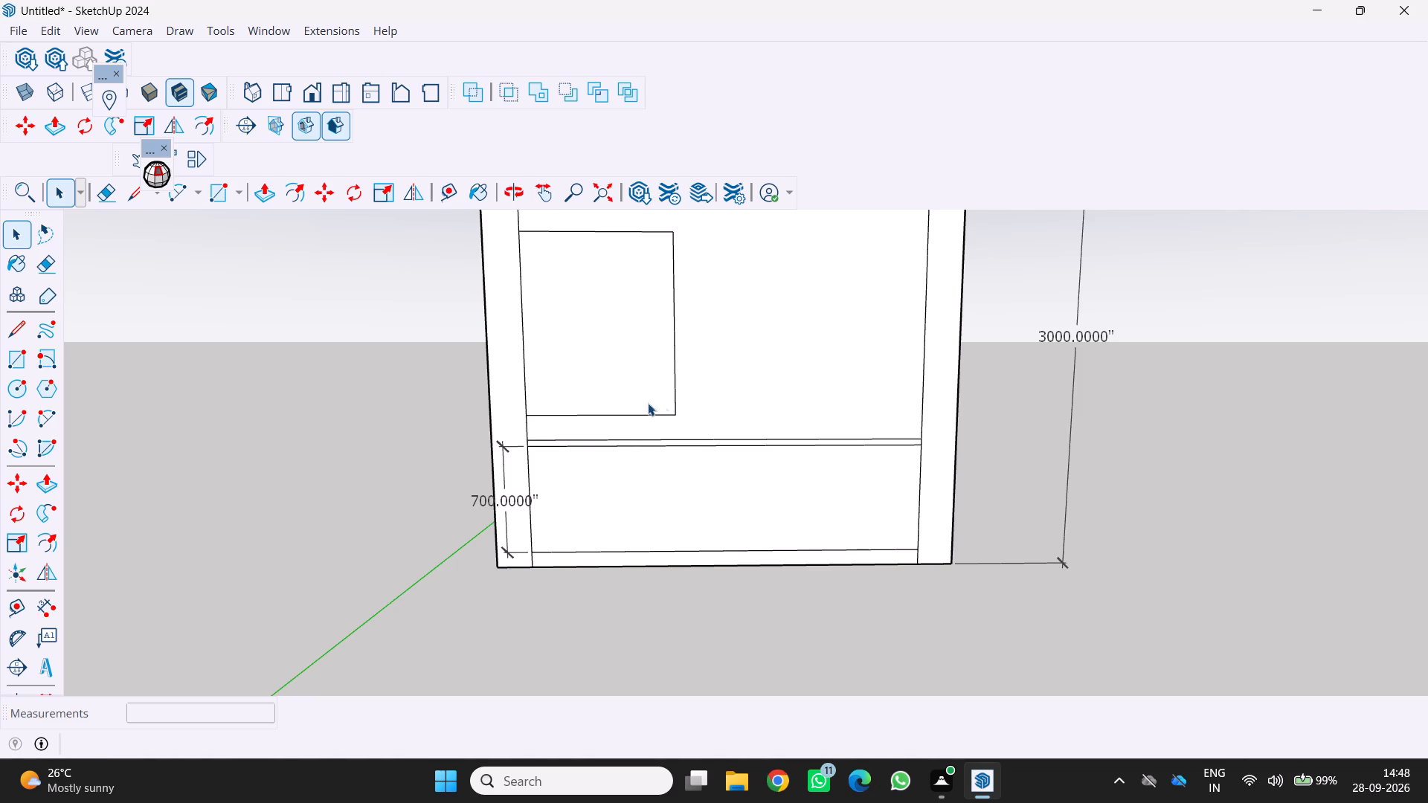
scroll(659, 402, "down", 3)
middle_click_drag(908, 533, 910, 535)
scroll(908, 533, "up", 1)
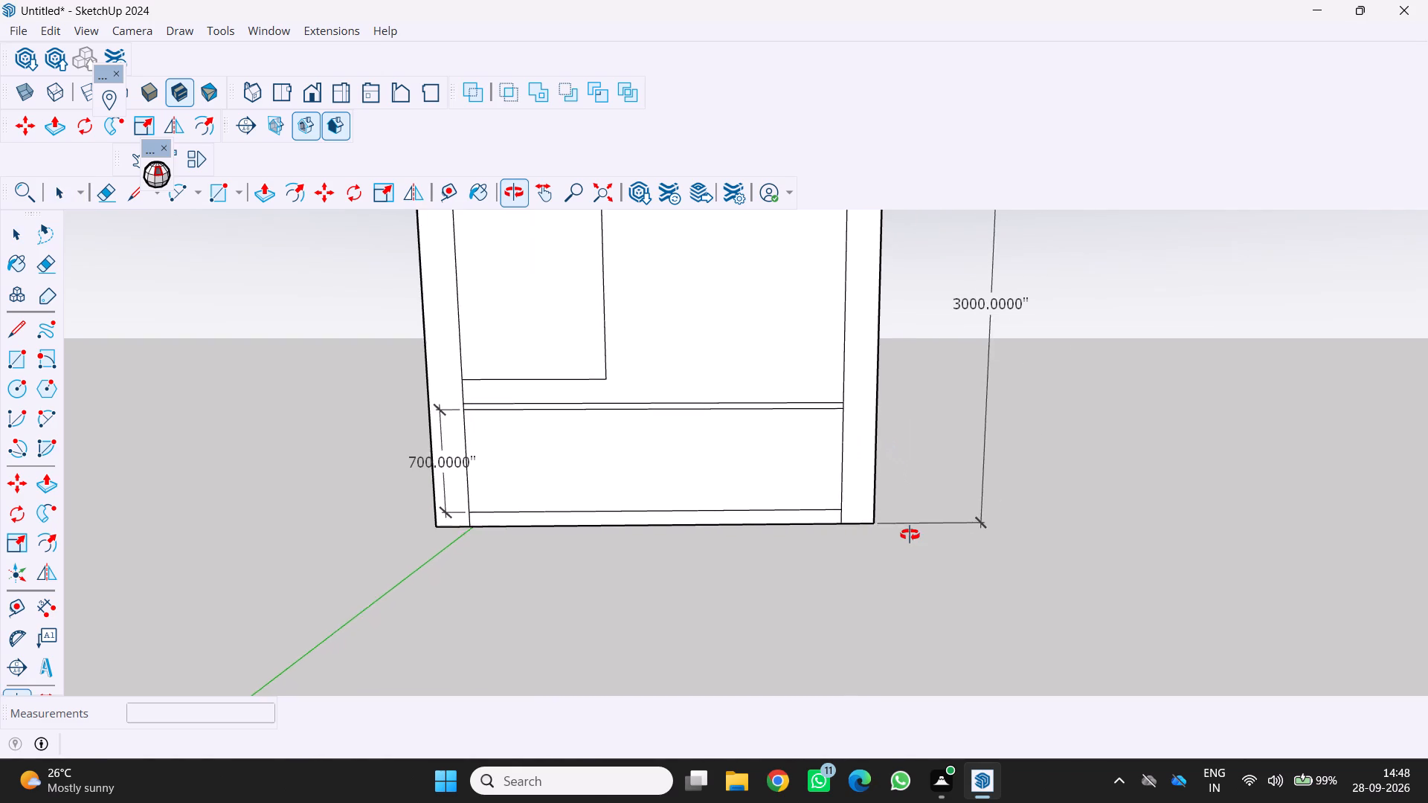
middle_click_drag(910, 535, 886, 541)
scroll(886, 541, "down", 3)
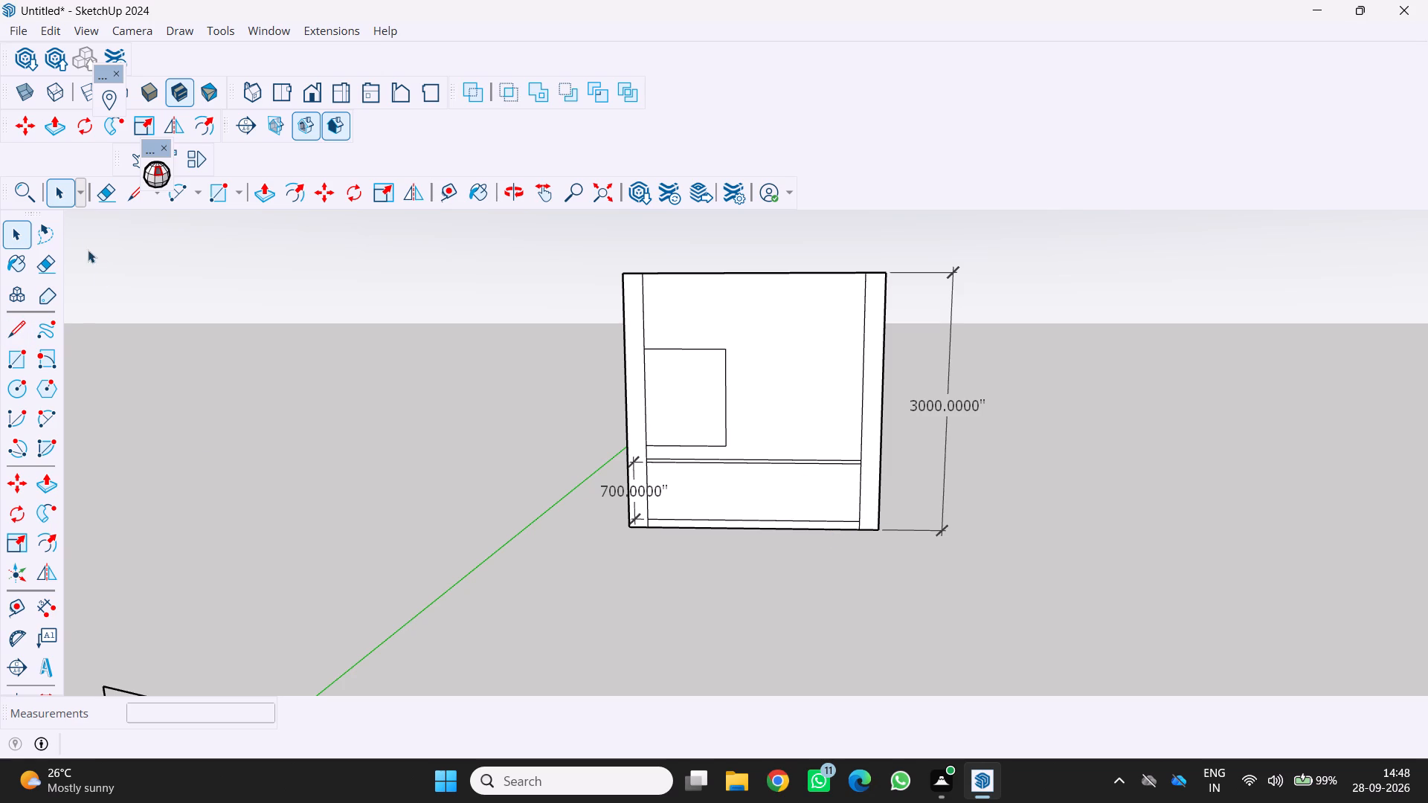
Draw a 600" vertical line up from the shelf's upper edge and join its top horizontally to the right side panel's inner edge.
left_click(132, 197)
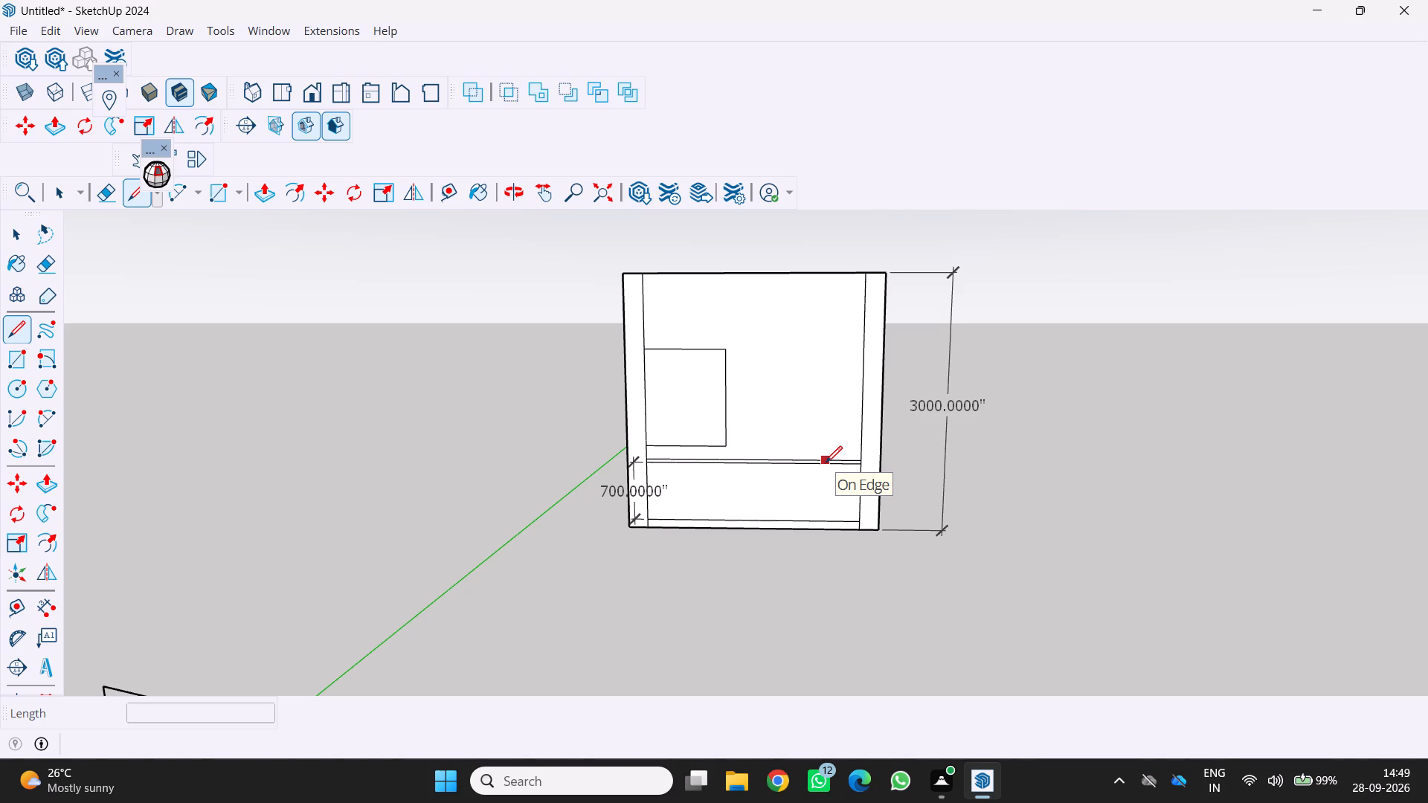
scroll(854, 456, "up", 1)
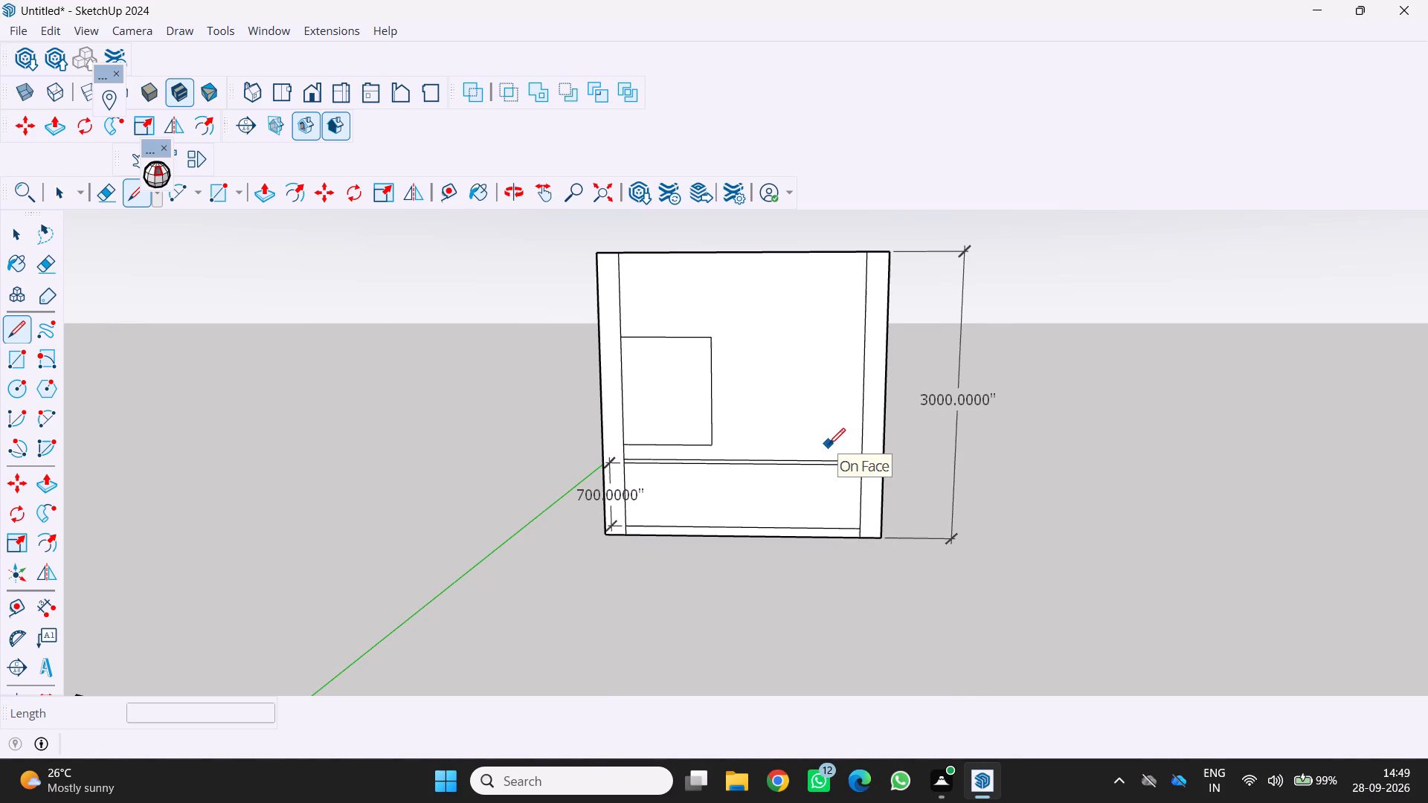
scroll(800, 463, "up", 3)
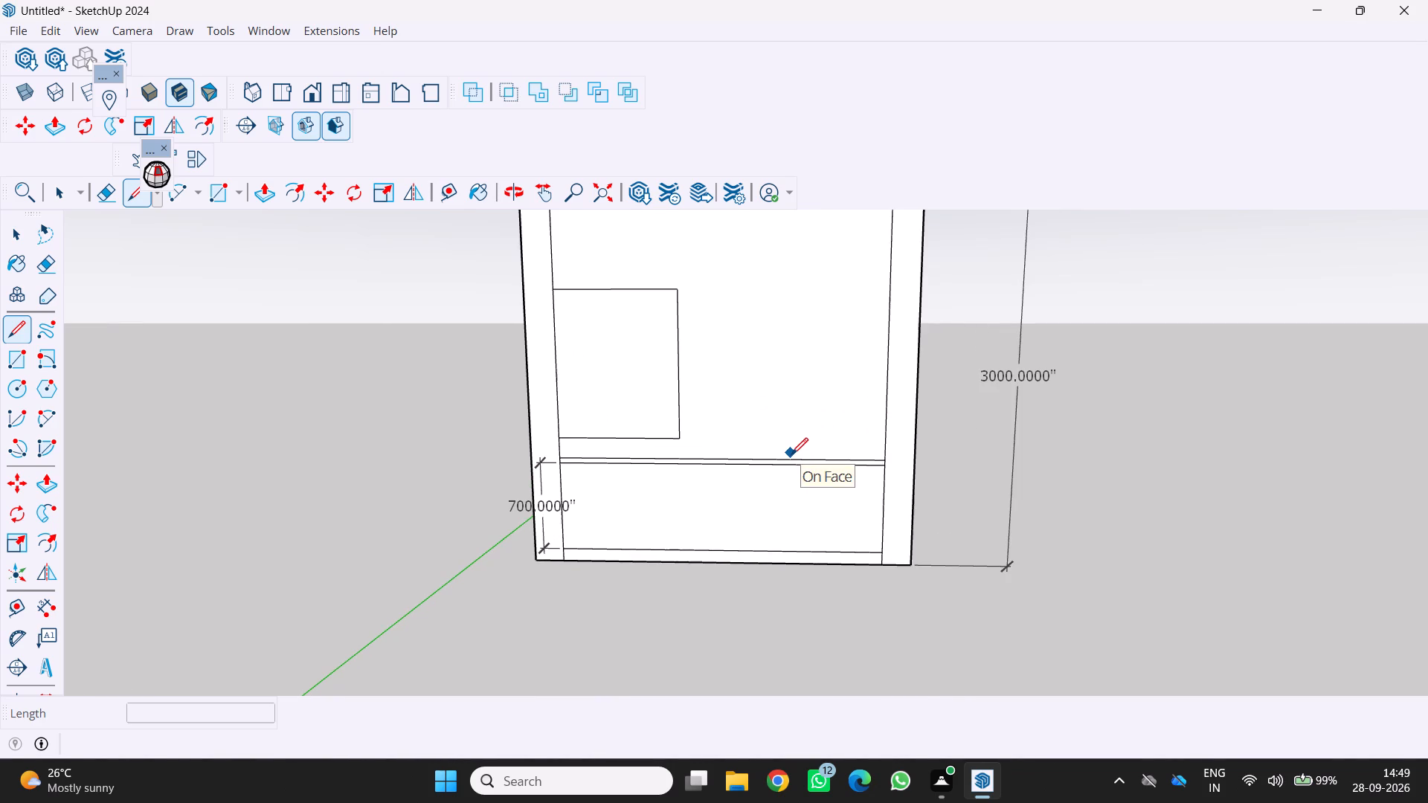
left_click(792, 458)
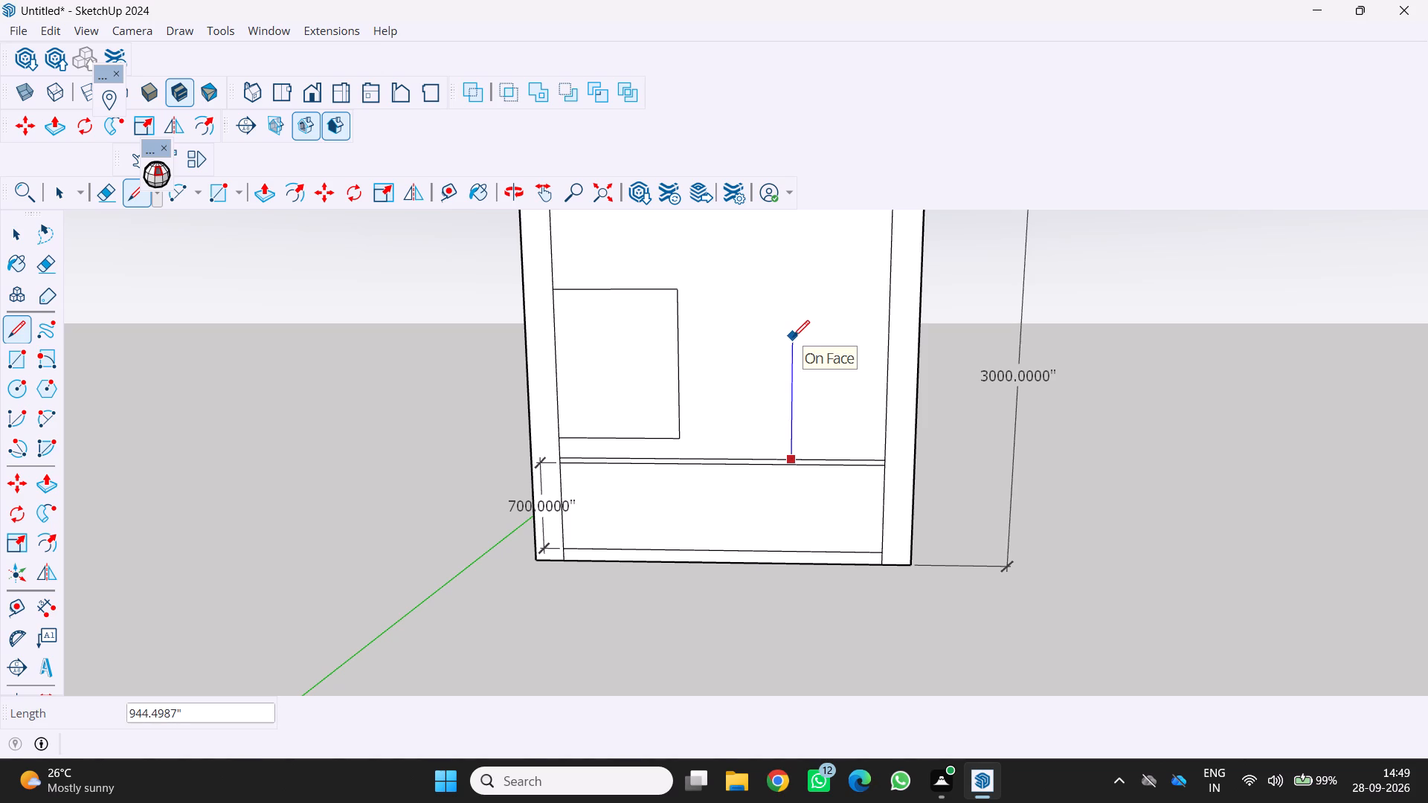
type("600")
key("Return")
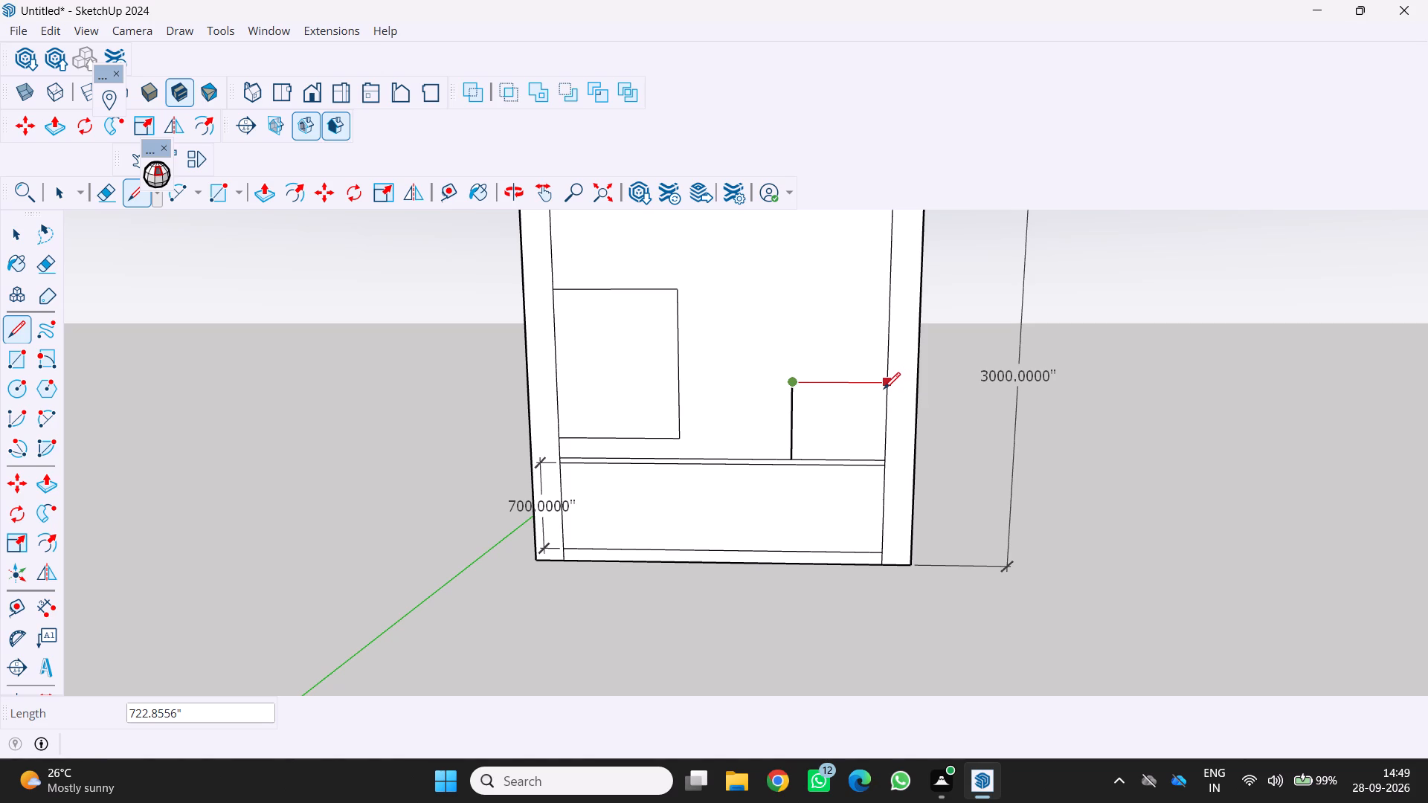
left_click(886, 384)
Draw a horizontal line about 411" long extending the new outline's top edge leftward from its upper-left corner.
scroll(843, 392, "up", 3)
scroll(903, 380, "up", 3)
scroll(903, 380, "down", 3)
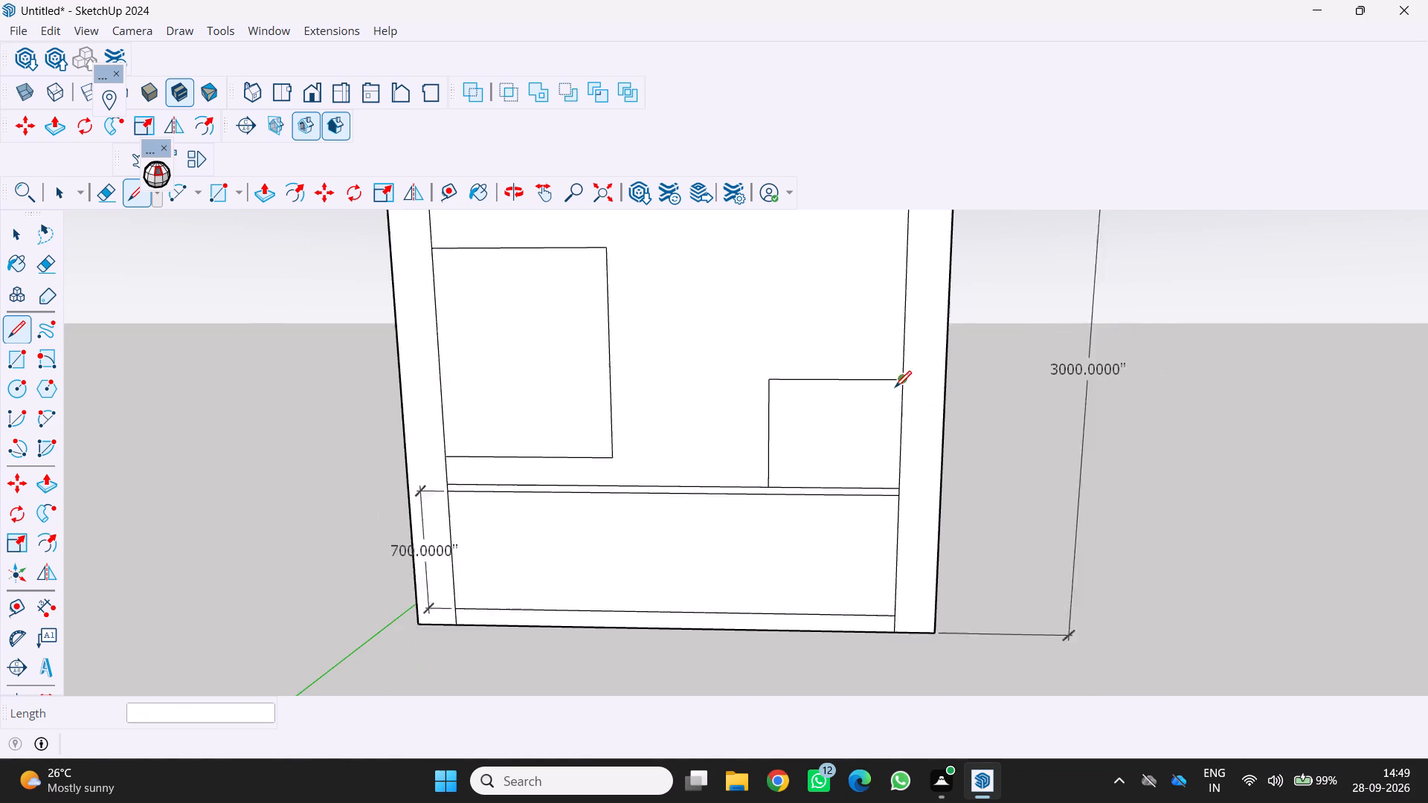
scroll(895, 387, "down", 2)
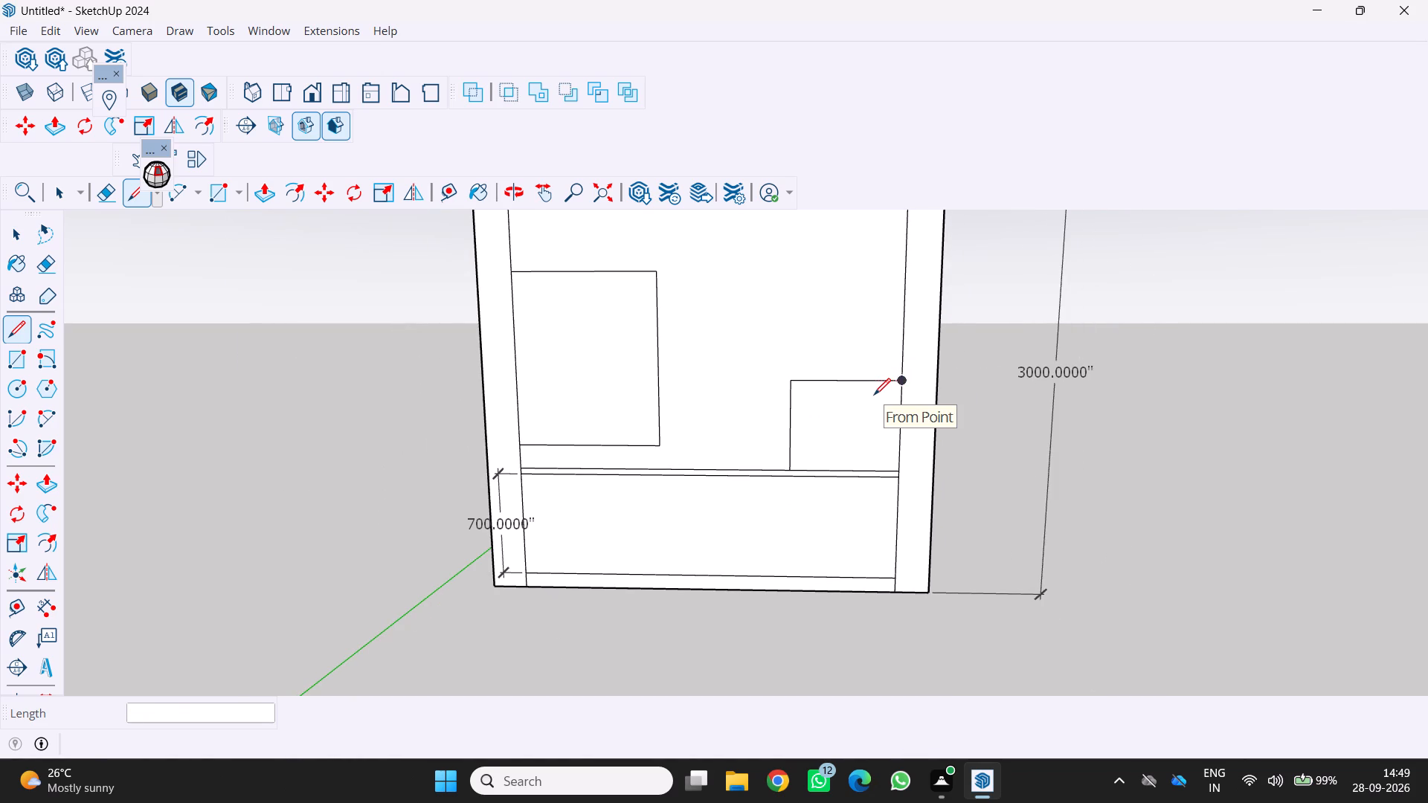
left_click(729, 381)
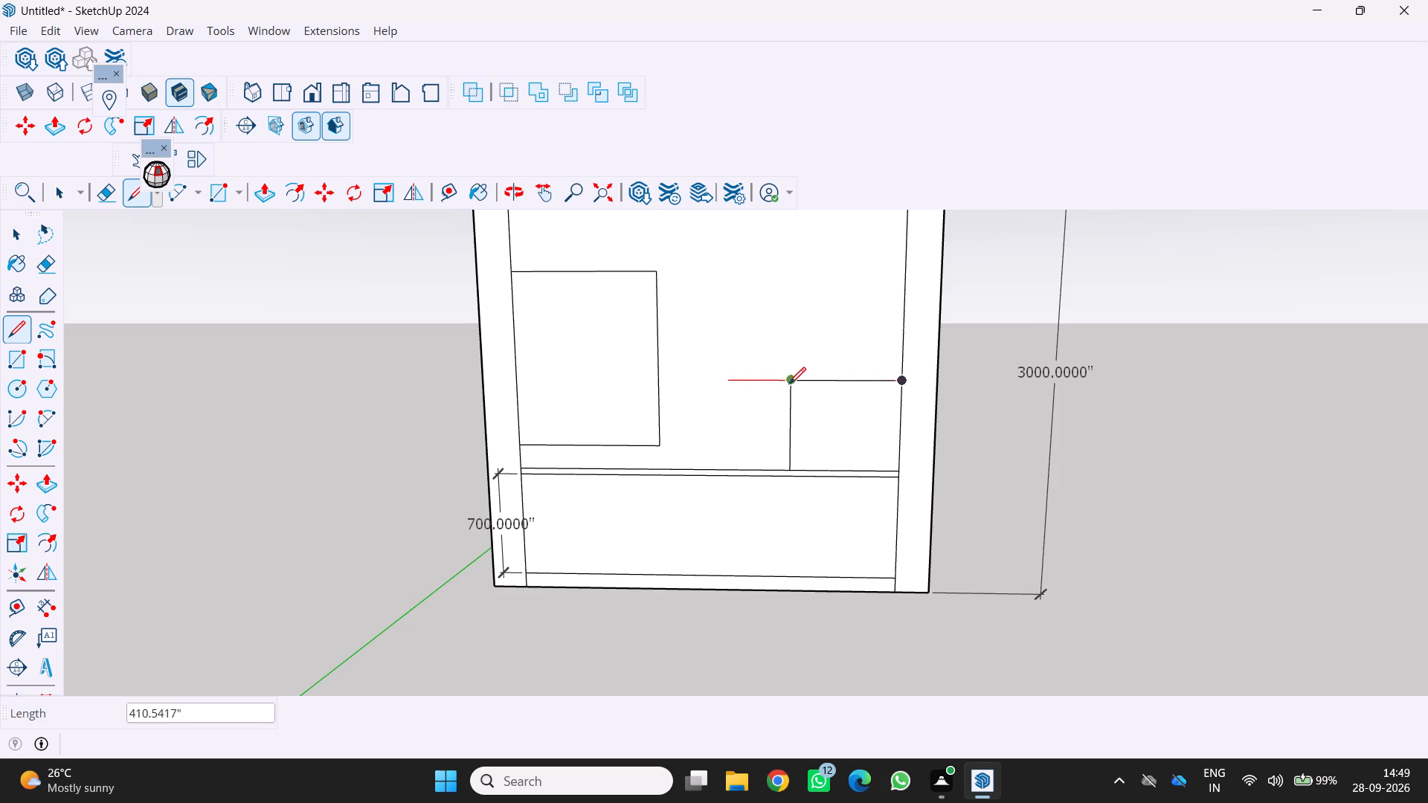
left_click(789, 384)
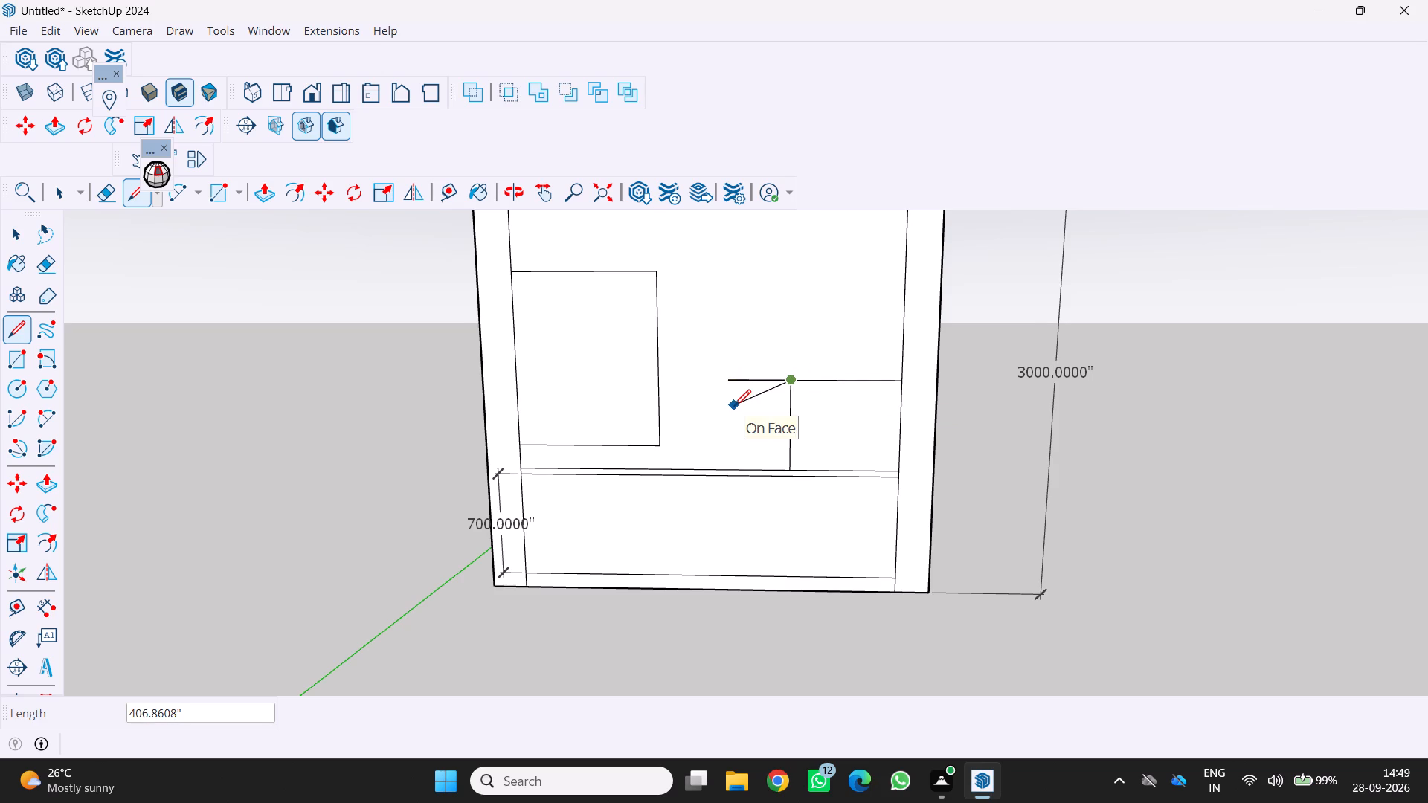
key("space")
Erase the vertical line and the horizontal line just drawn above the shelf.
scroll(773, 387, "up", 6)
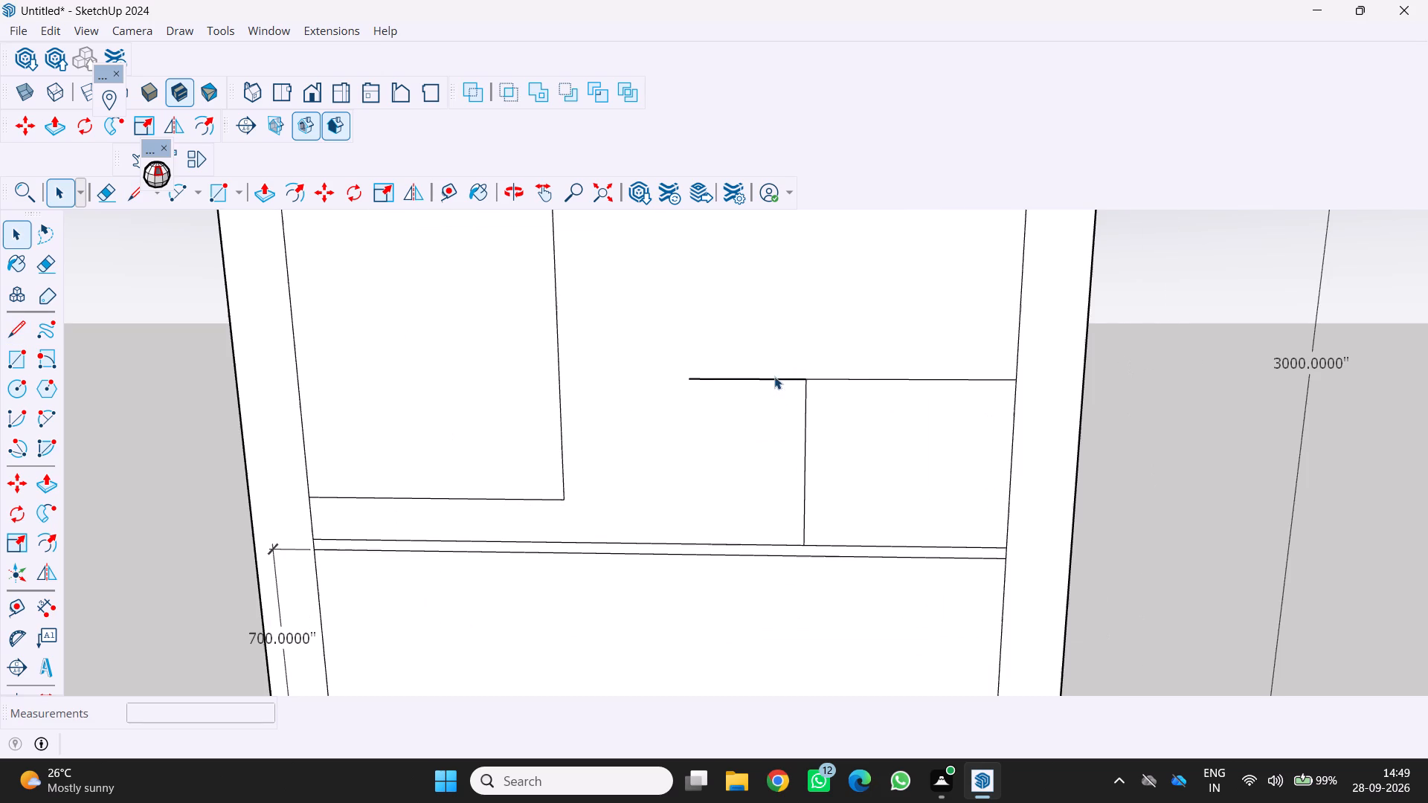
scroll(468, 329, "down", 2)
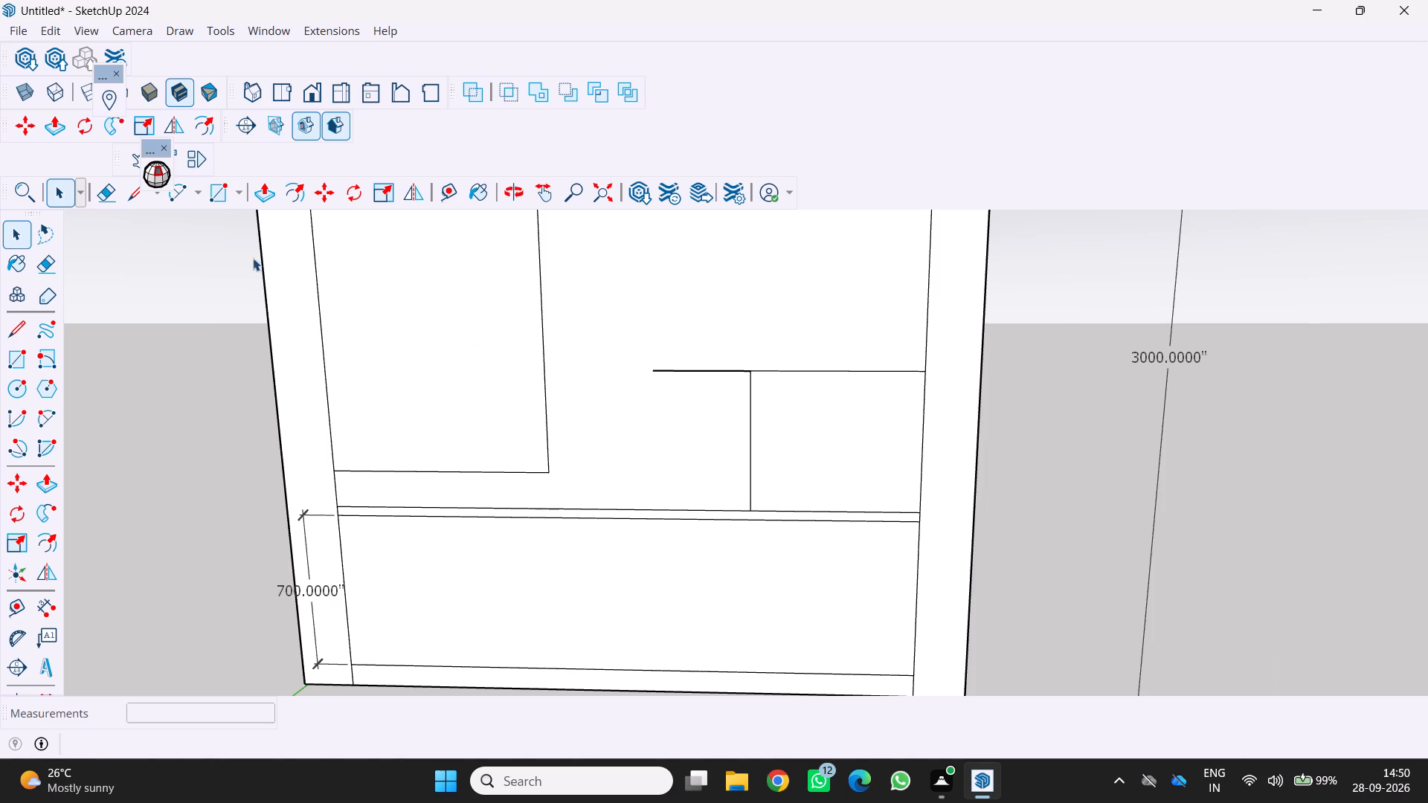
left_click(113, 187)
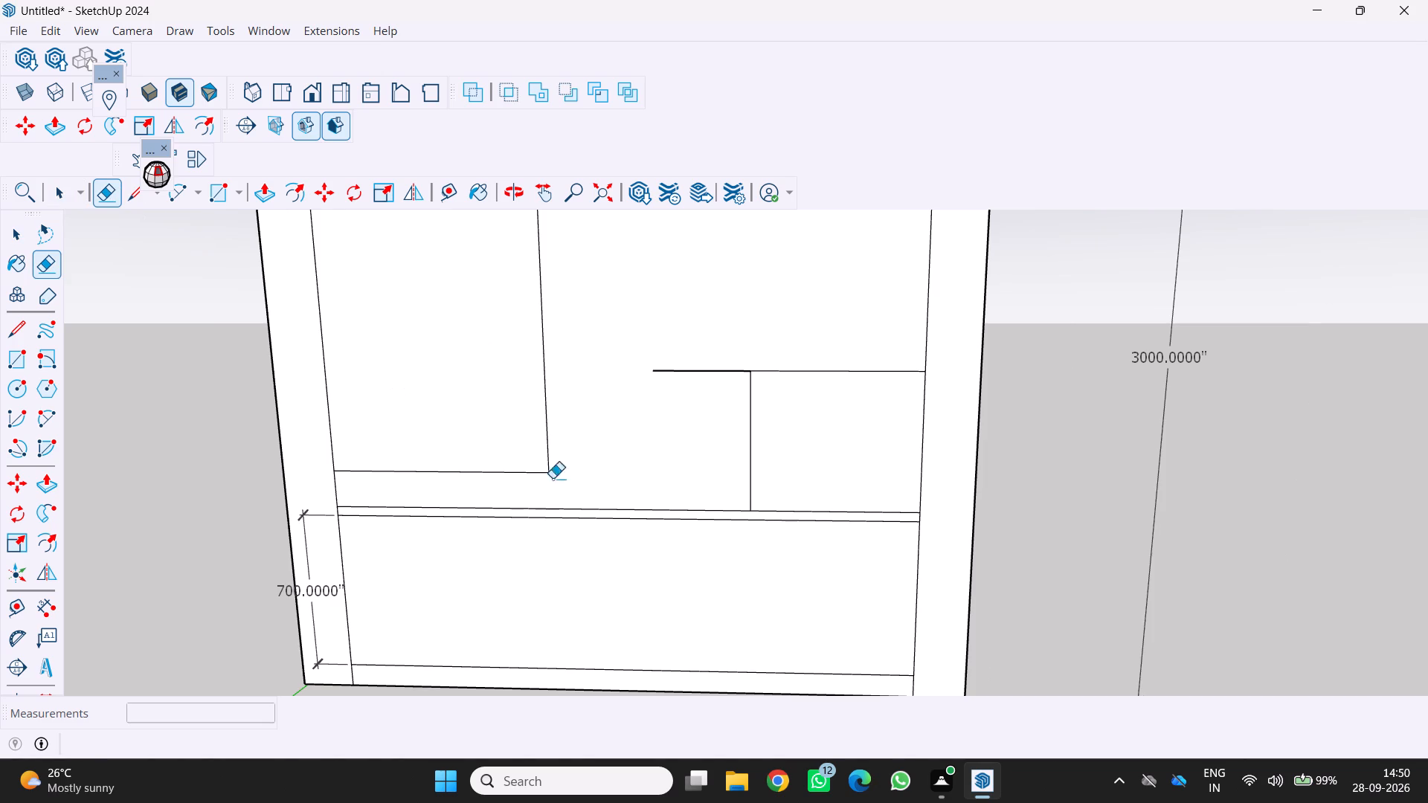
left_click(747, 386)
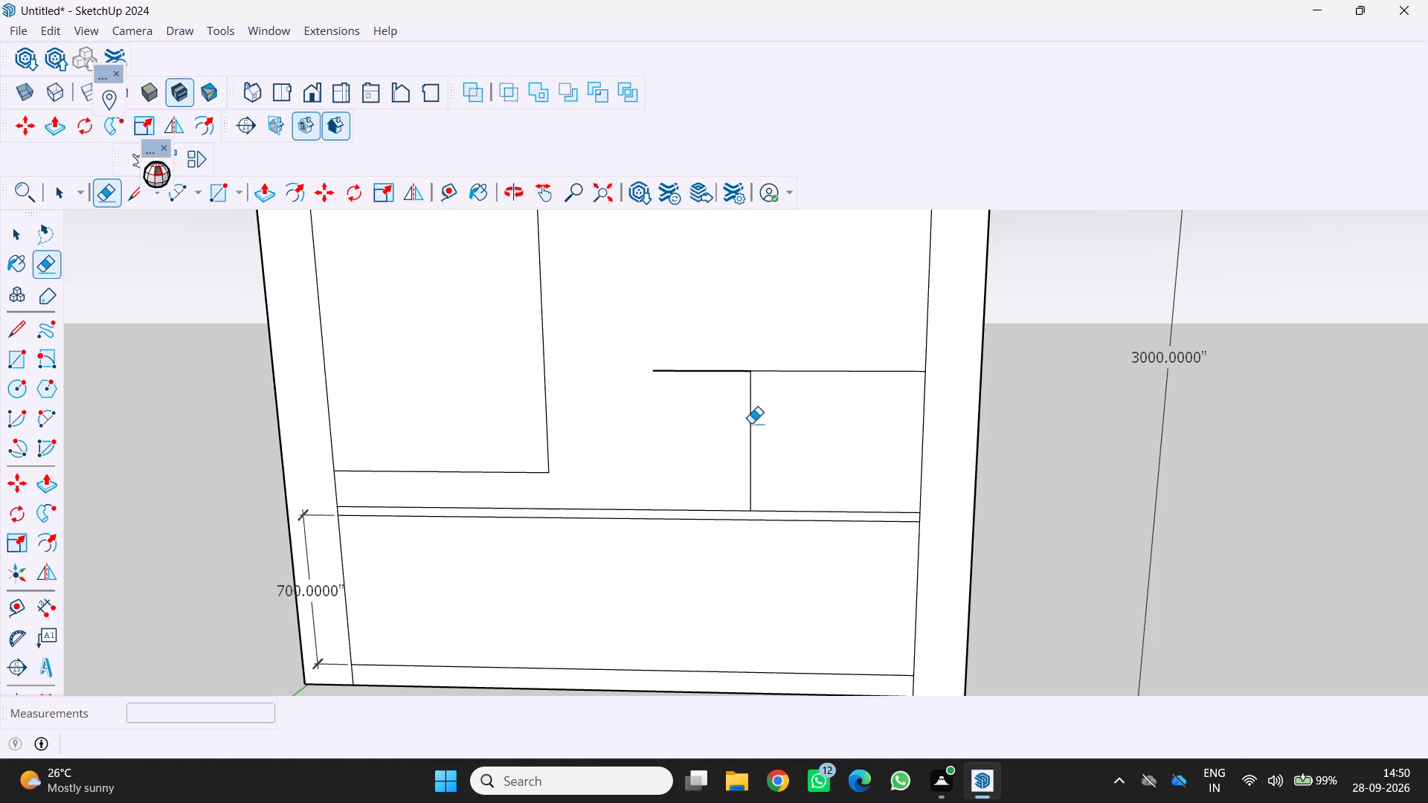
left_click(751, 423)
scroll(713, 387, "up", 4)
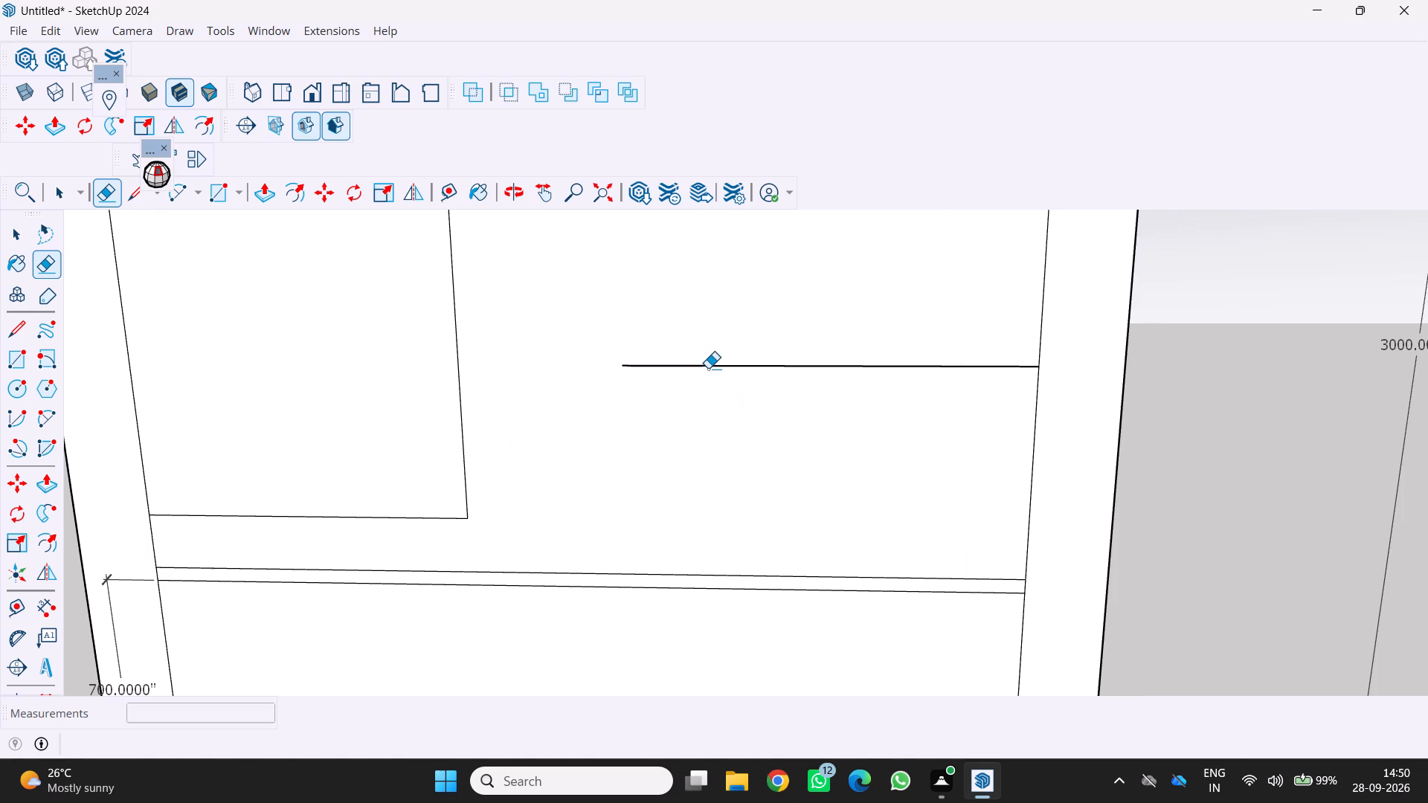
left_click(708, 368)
Draw a 600" vertical line up from the shelf near the right side panel, and a horizontal line about 132" long to the panel's inner edge.
scroll(698, 416, "down", 9)
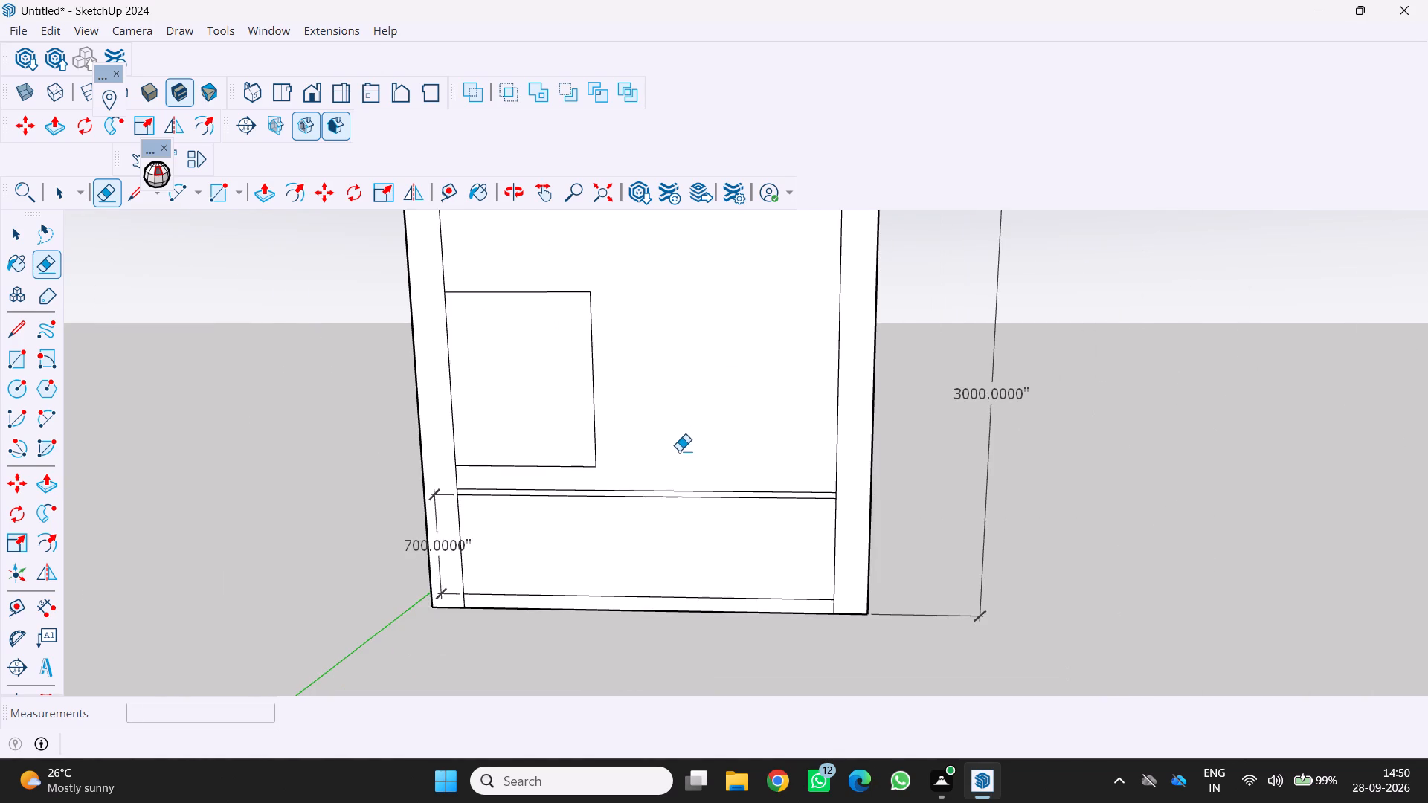
scroll(711, 433, "down", 2)
middle_click_drag(711, 435, 713, 425)
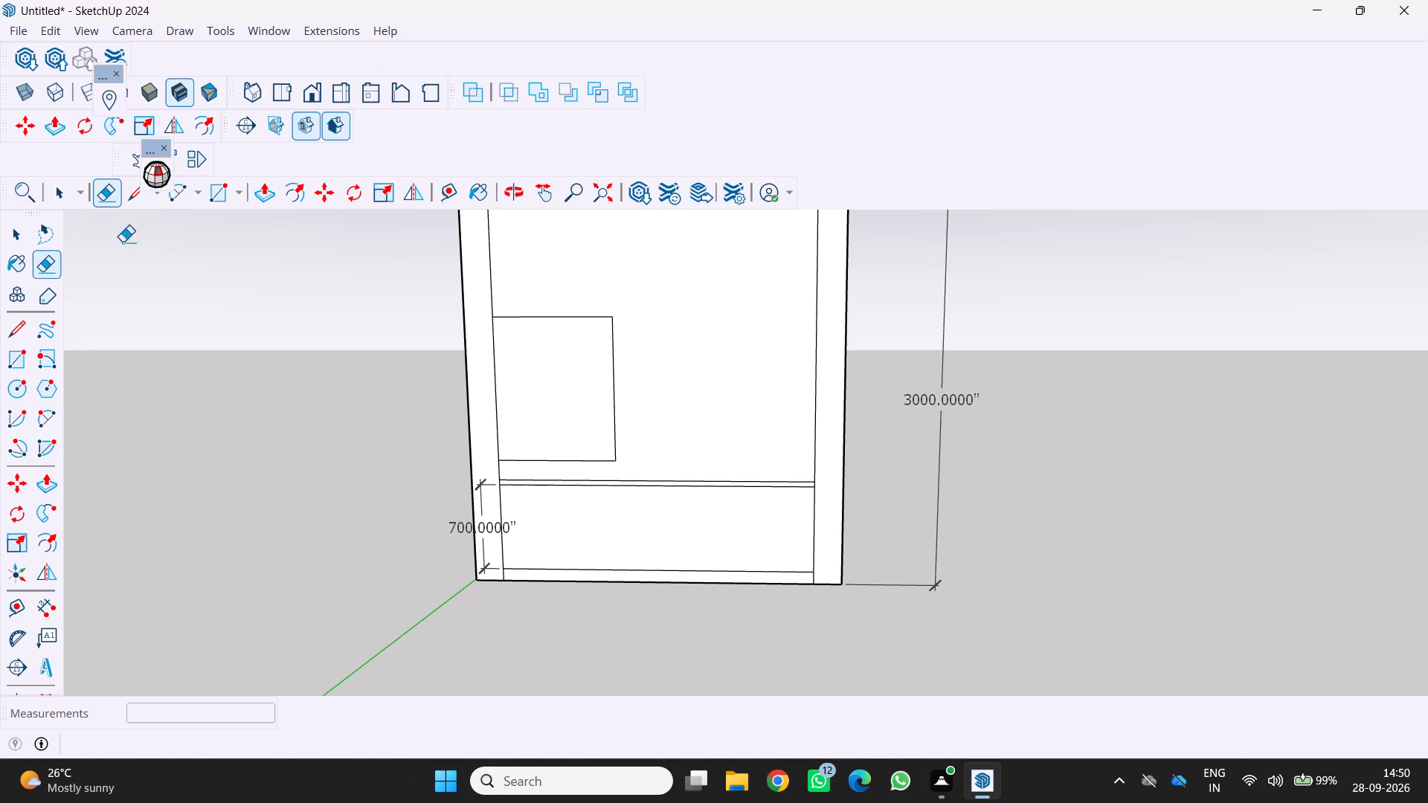
left_click(132, 193)
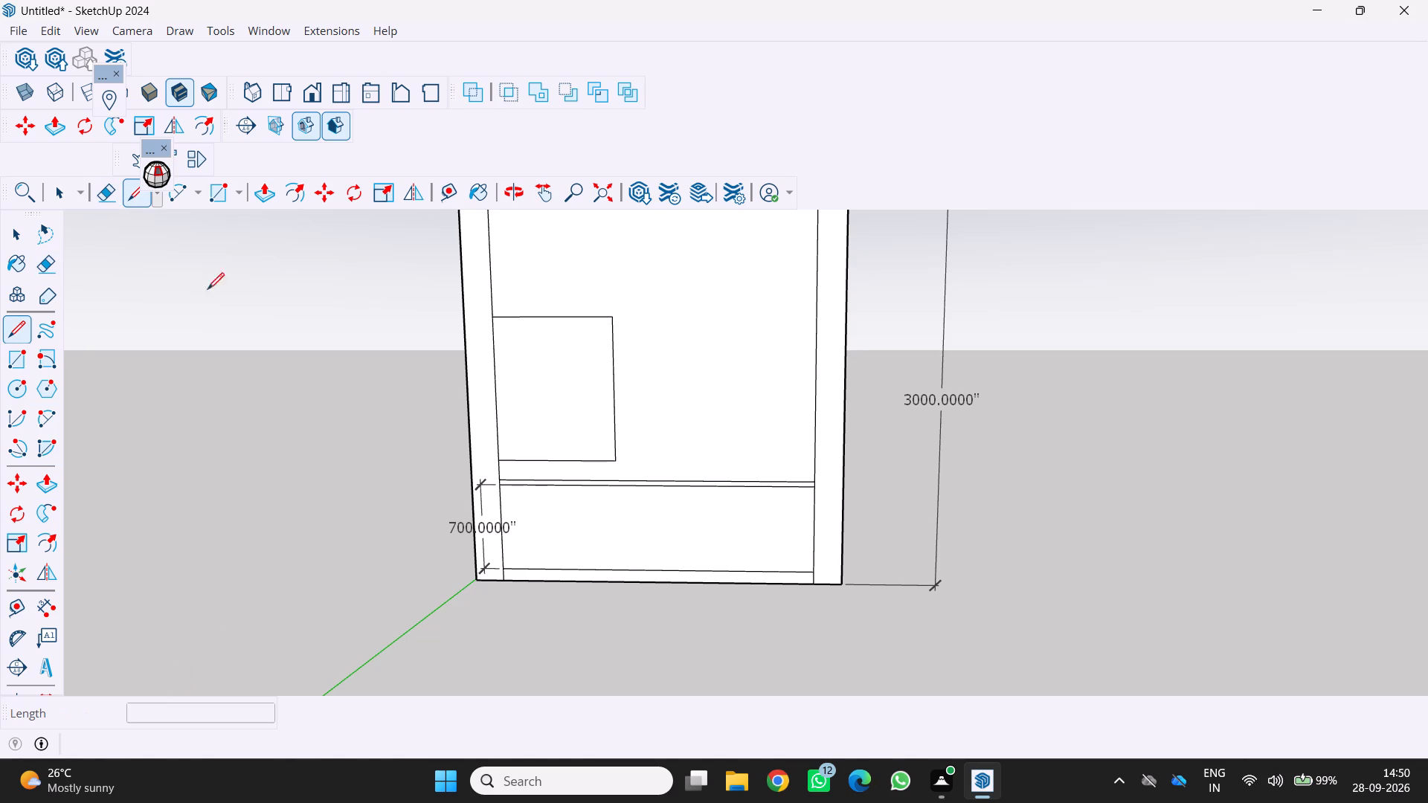
left_click(798, 482)
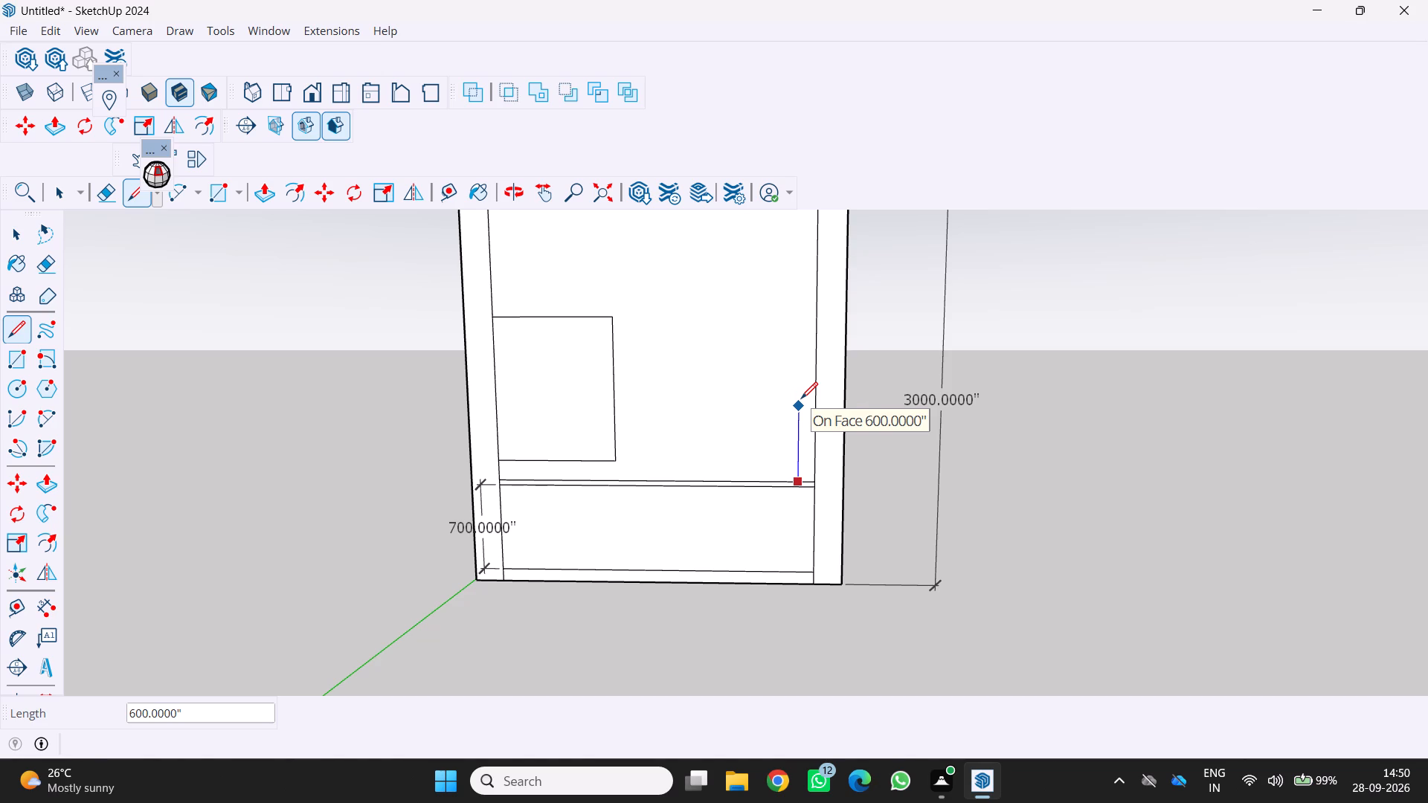
left_click(801, 399)
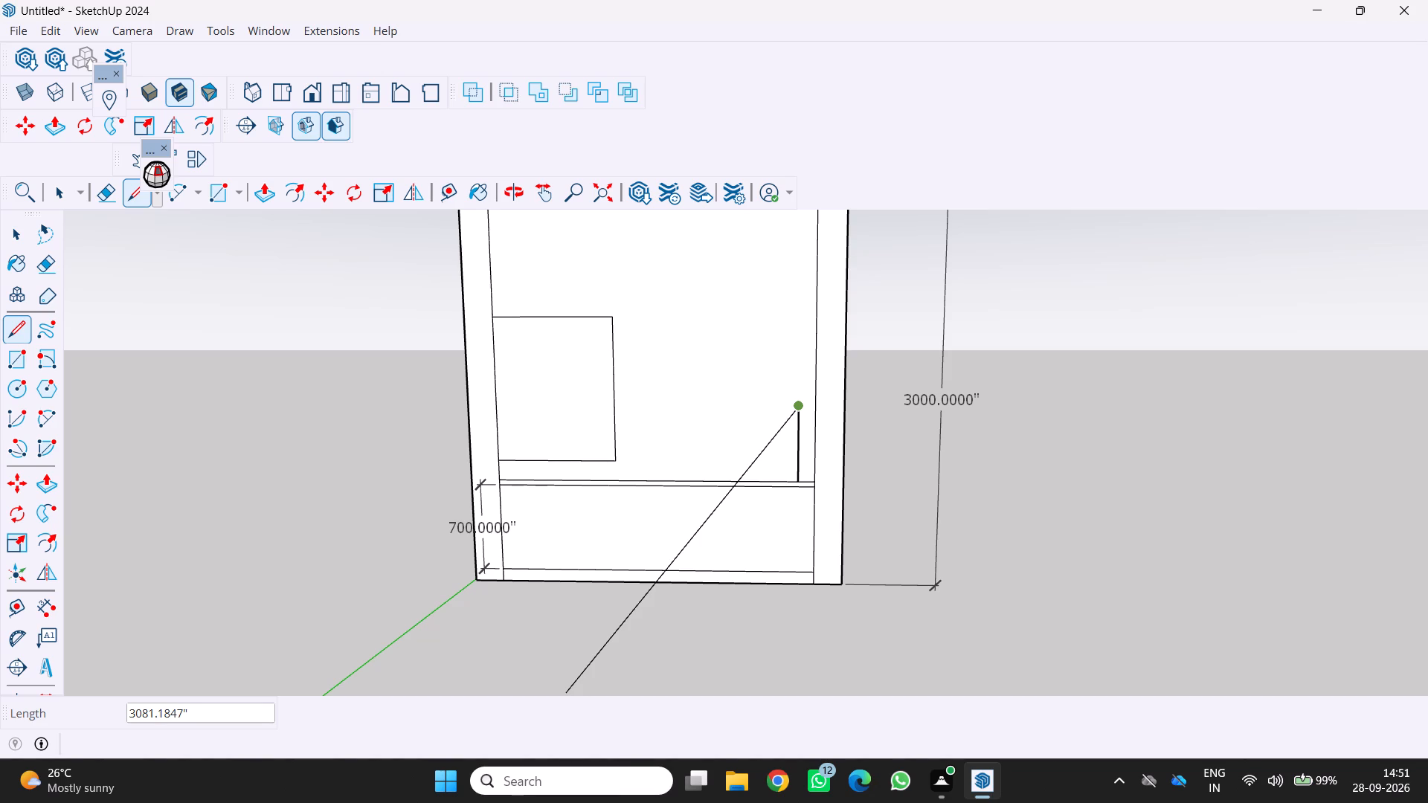
left_click(815, 405)
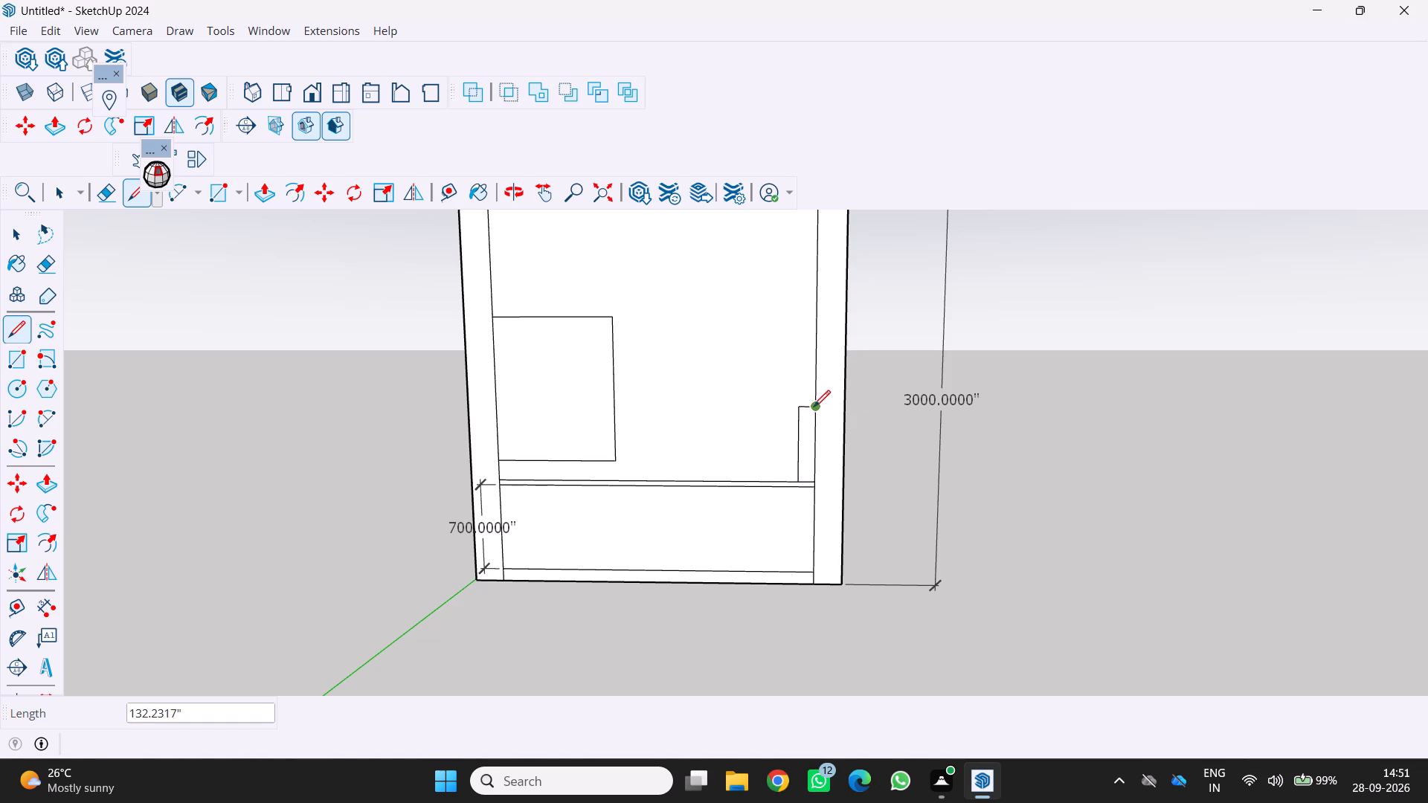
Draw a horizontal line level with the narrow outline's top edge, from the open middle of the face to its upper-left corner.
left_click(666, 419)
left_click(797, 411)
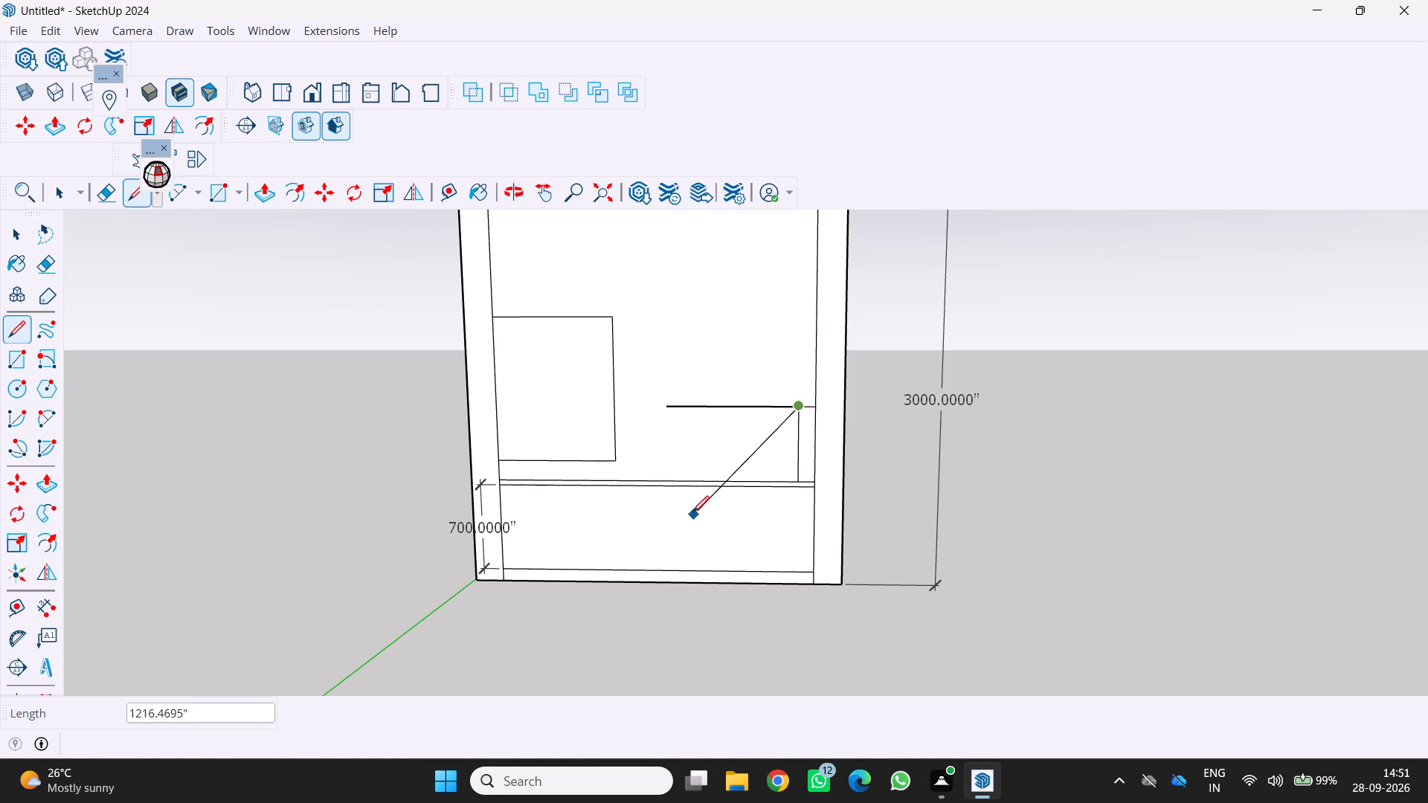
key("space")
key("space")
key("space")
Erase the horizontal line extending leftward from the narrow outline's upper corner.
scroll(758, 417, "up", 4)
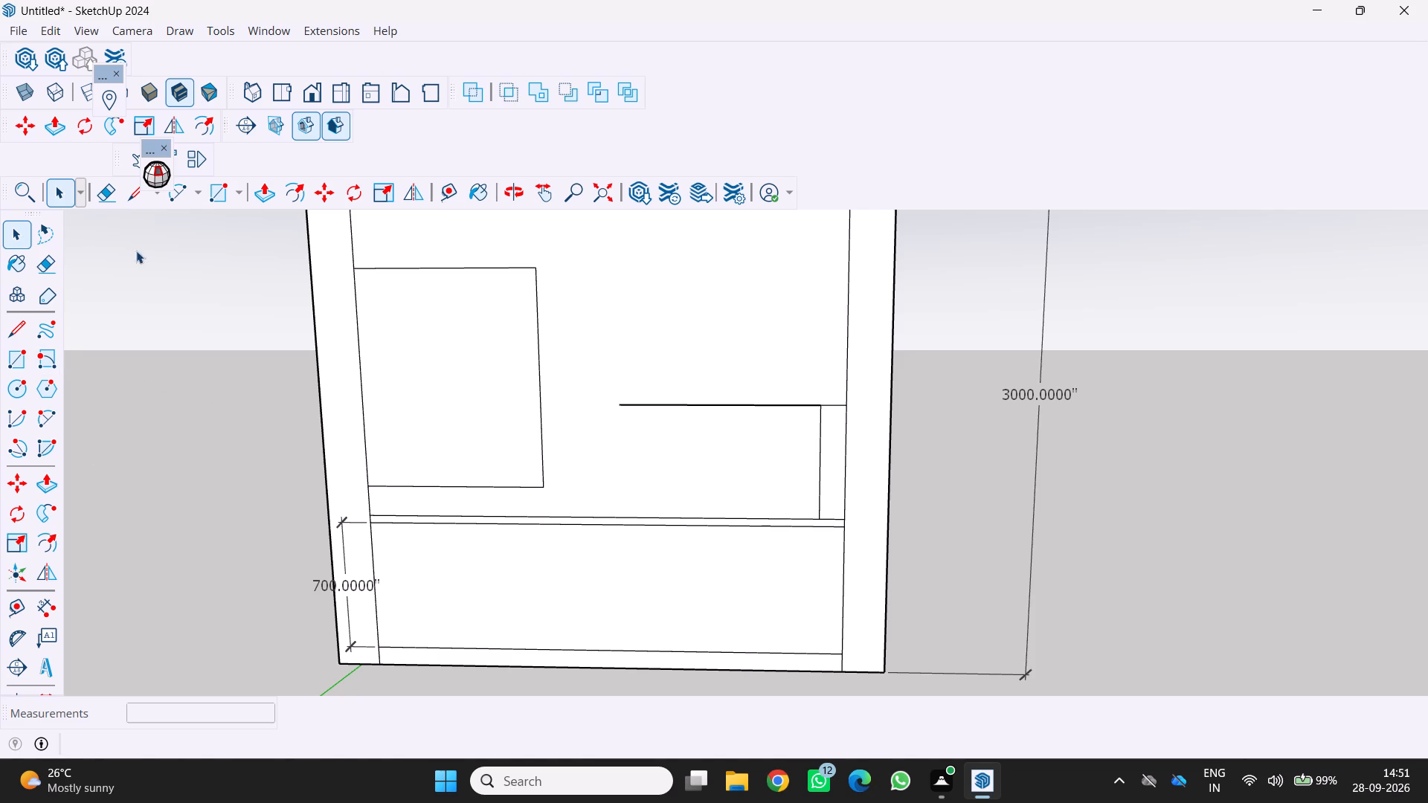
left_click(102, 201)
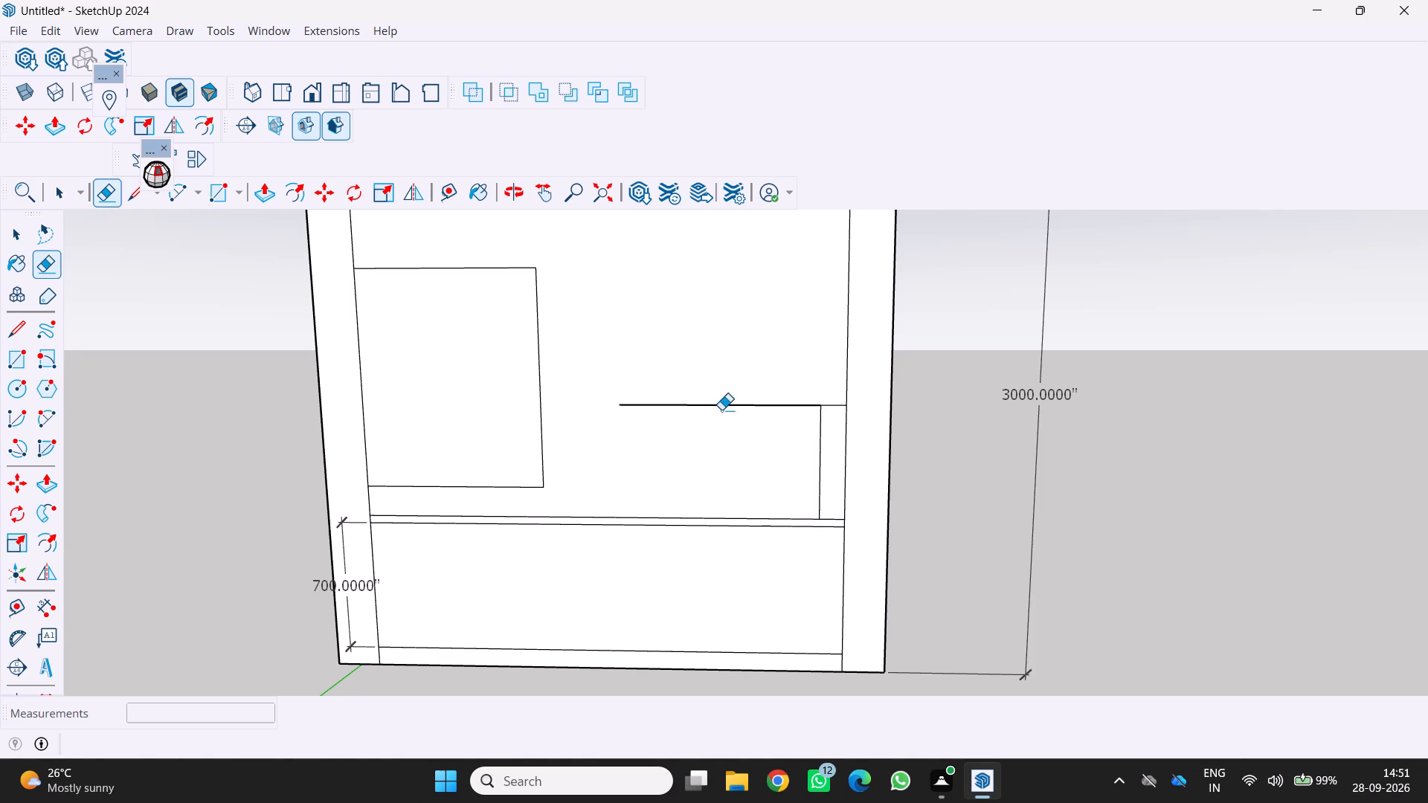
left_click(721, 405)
Draw a horizontal line leftward from the narrow outline's upper-left corner, ending short of the existing rectangle.
left_click(138, 196)
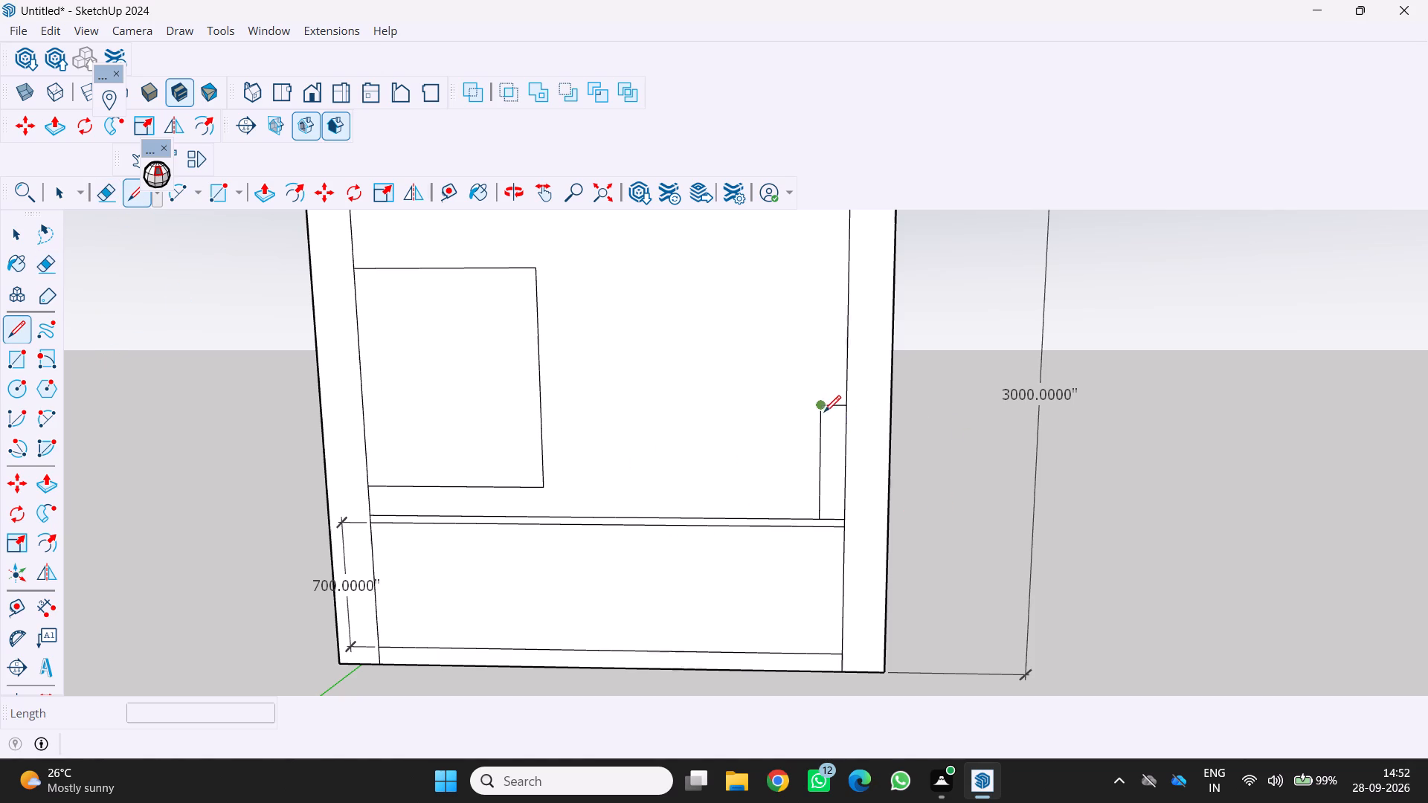
left_click(822, 409)
left_click(621, 423)
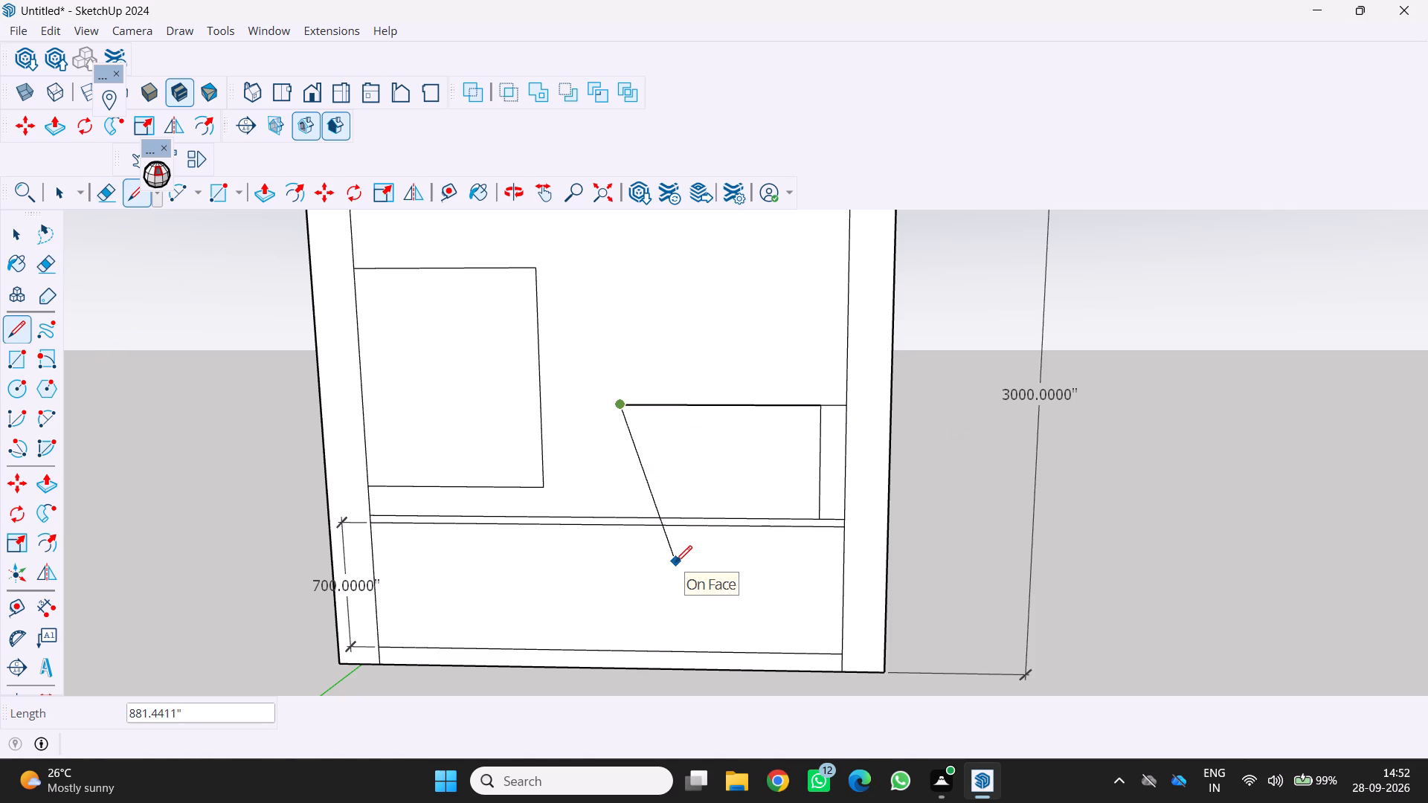
key("space")
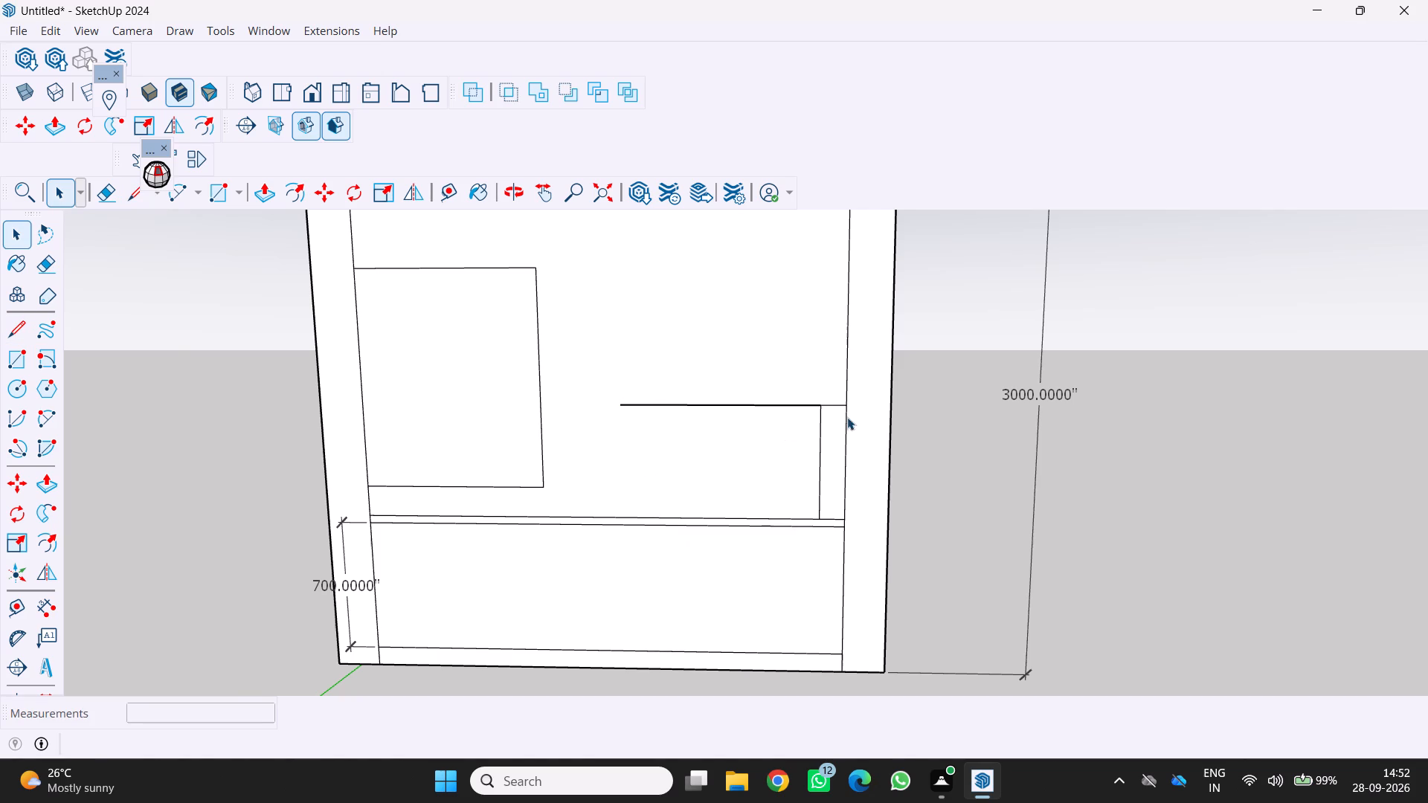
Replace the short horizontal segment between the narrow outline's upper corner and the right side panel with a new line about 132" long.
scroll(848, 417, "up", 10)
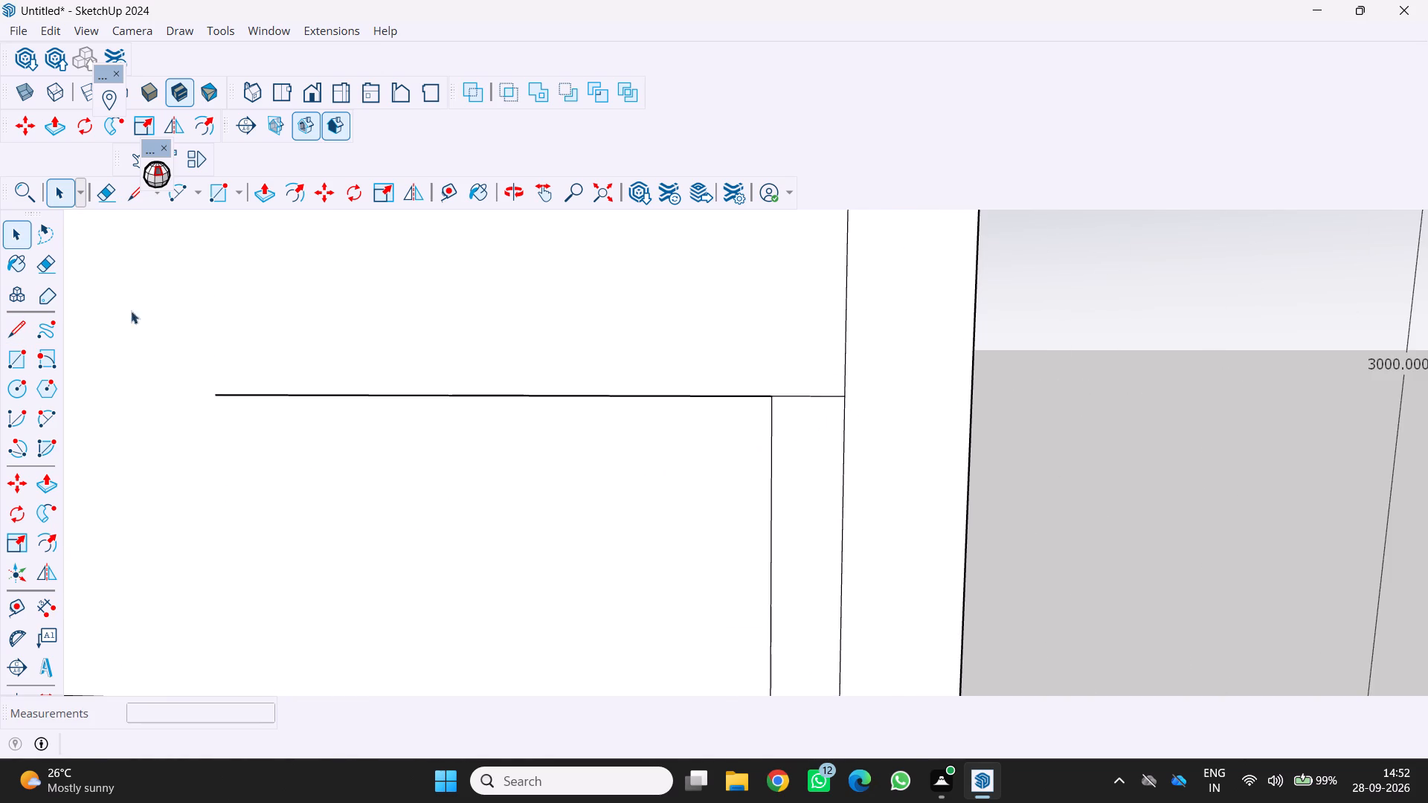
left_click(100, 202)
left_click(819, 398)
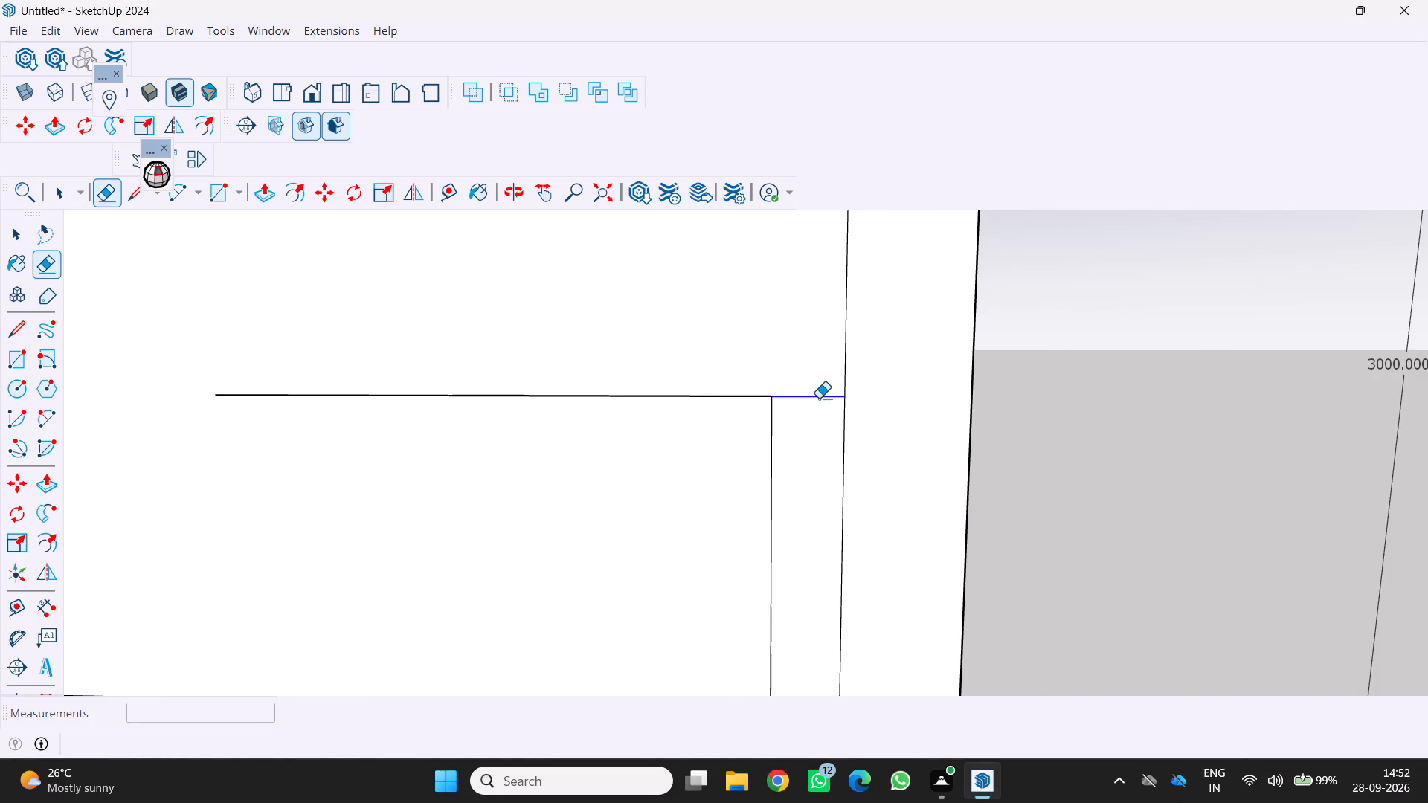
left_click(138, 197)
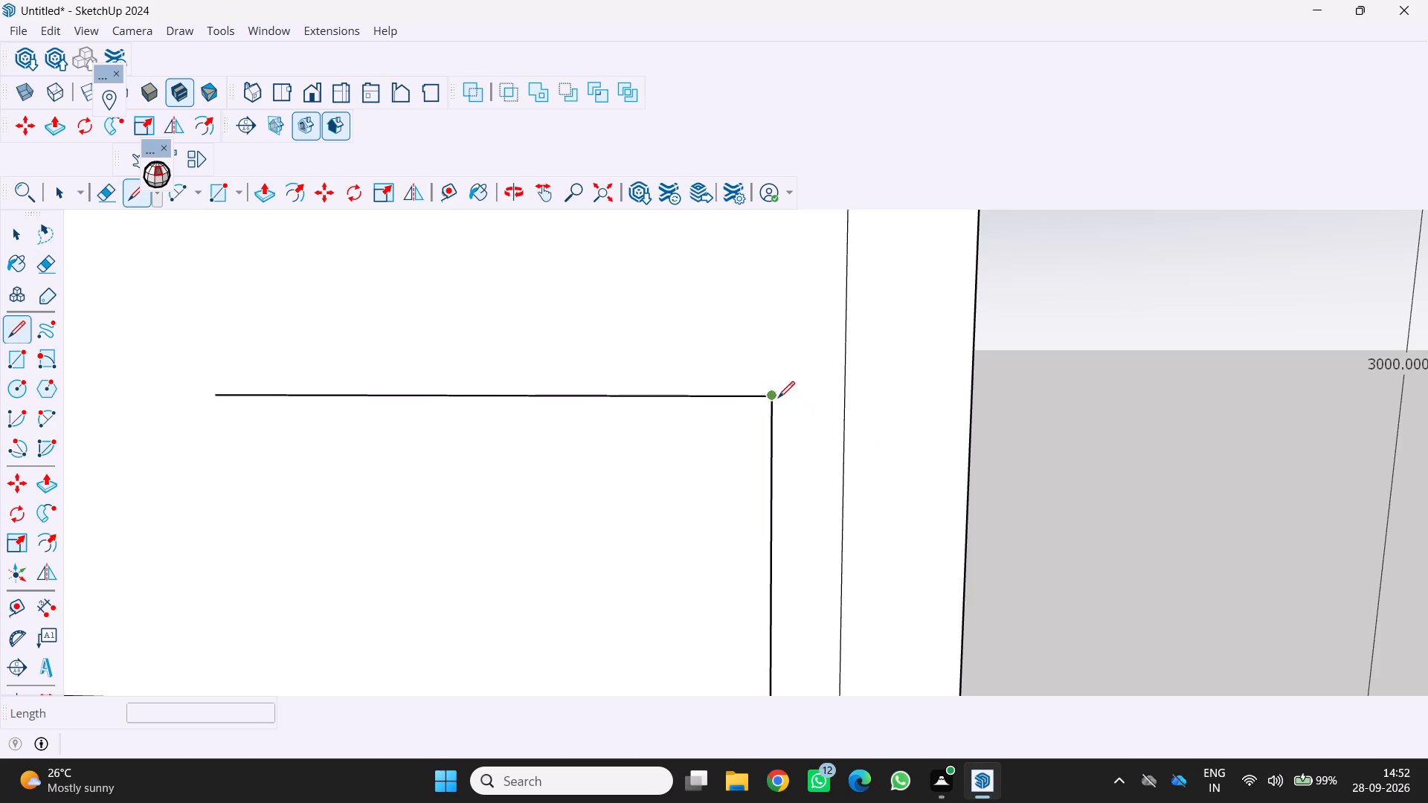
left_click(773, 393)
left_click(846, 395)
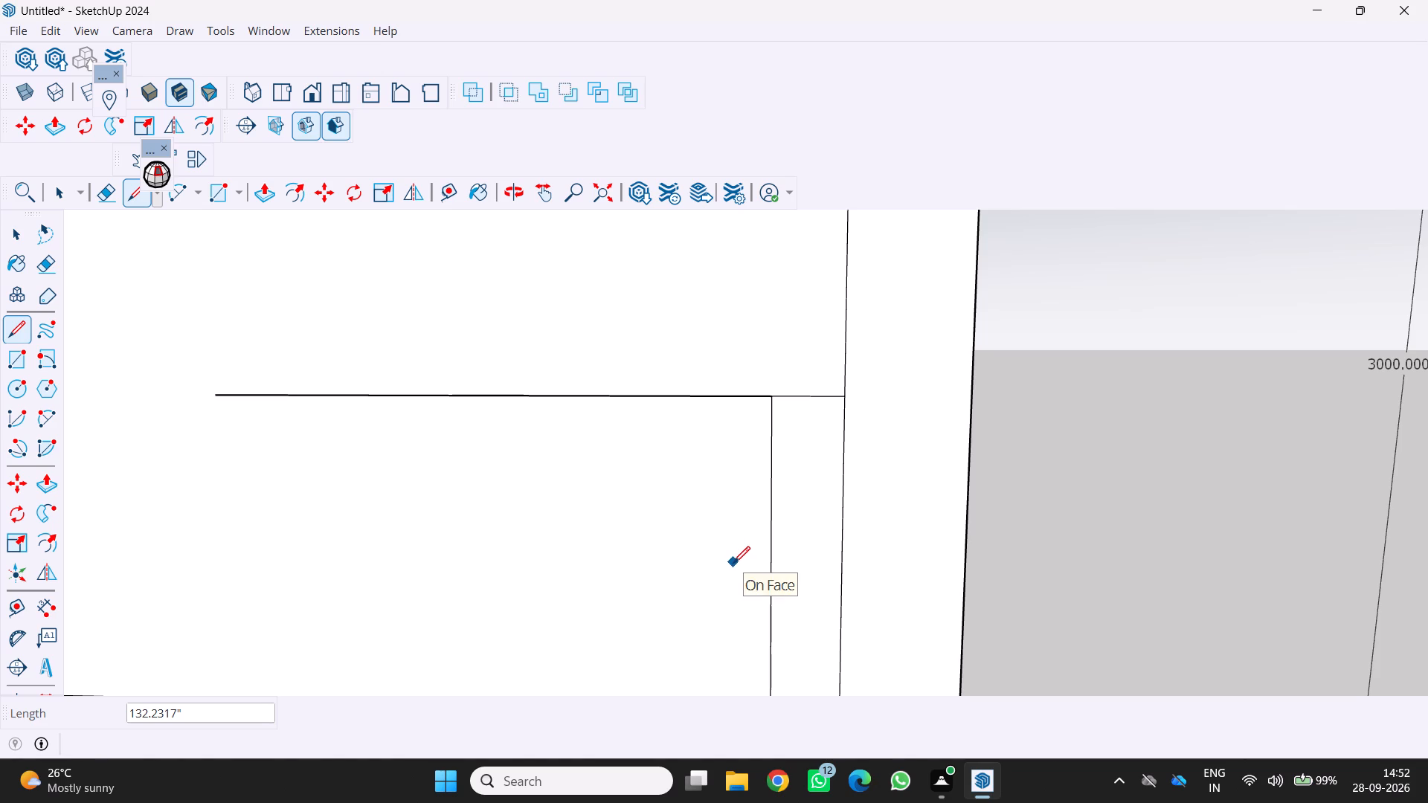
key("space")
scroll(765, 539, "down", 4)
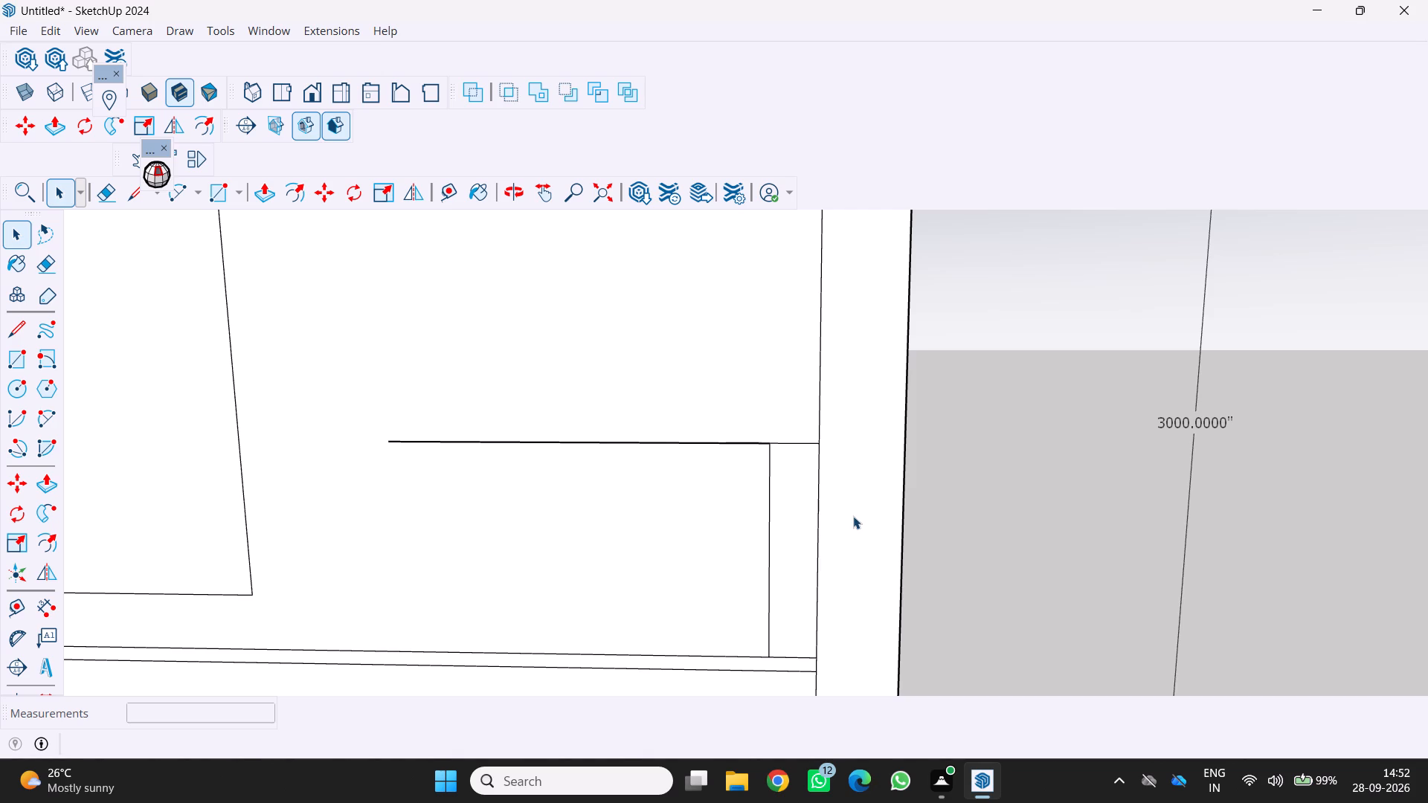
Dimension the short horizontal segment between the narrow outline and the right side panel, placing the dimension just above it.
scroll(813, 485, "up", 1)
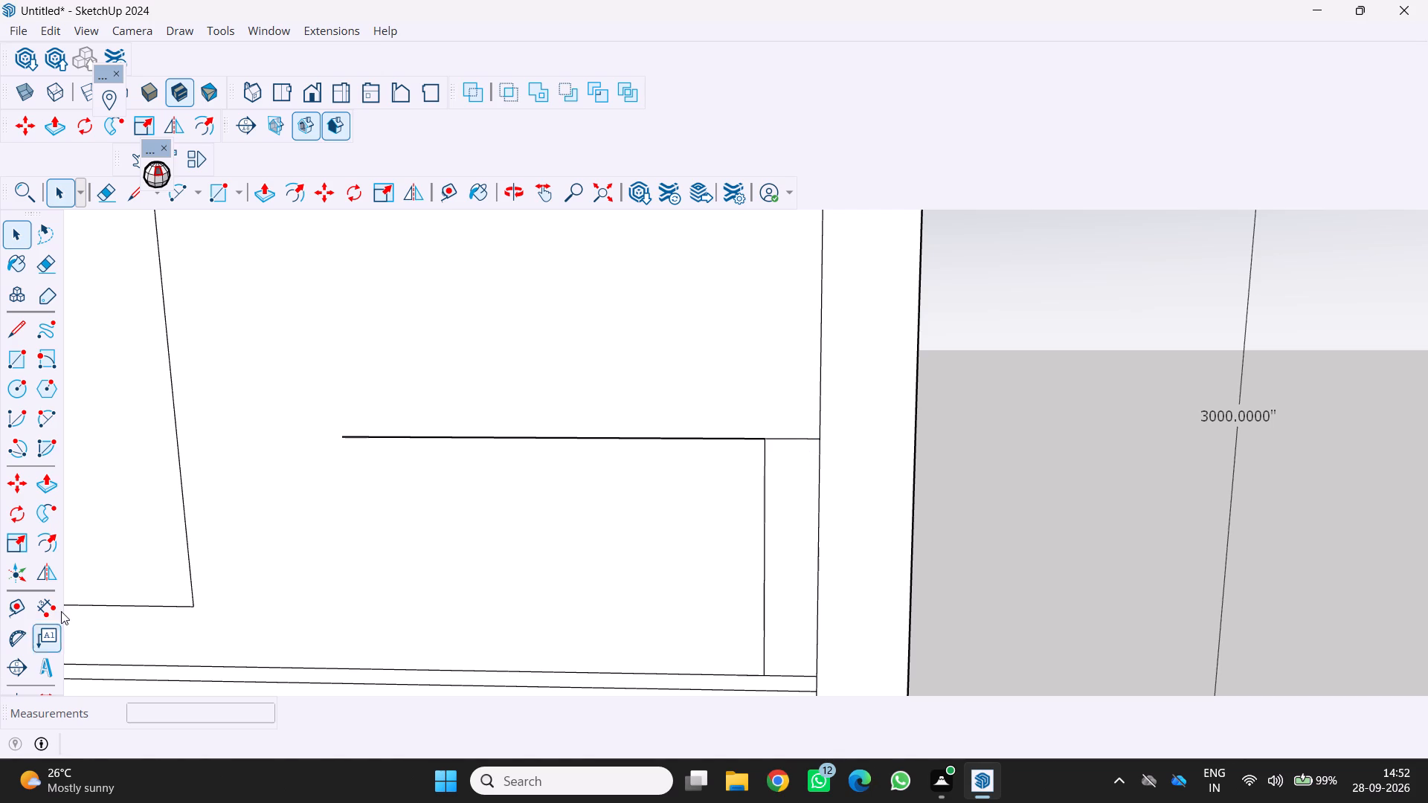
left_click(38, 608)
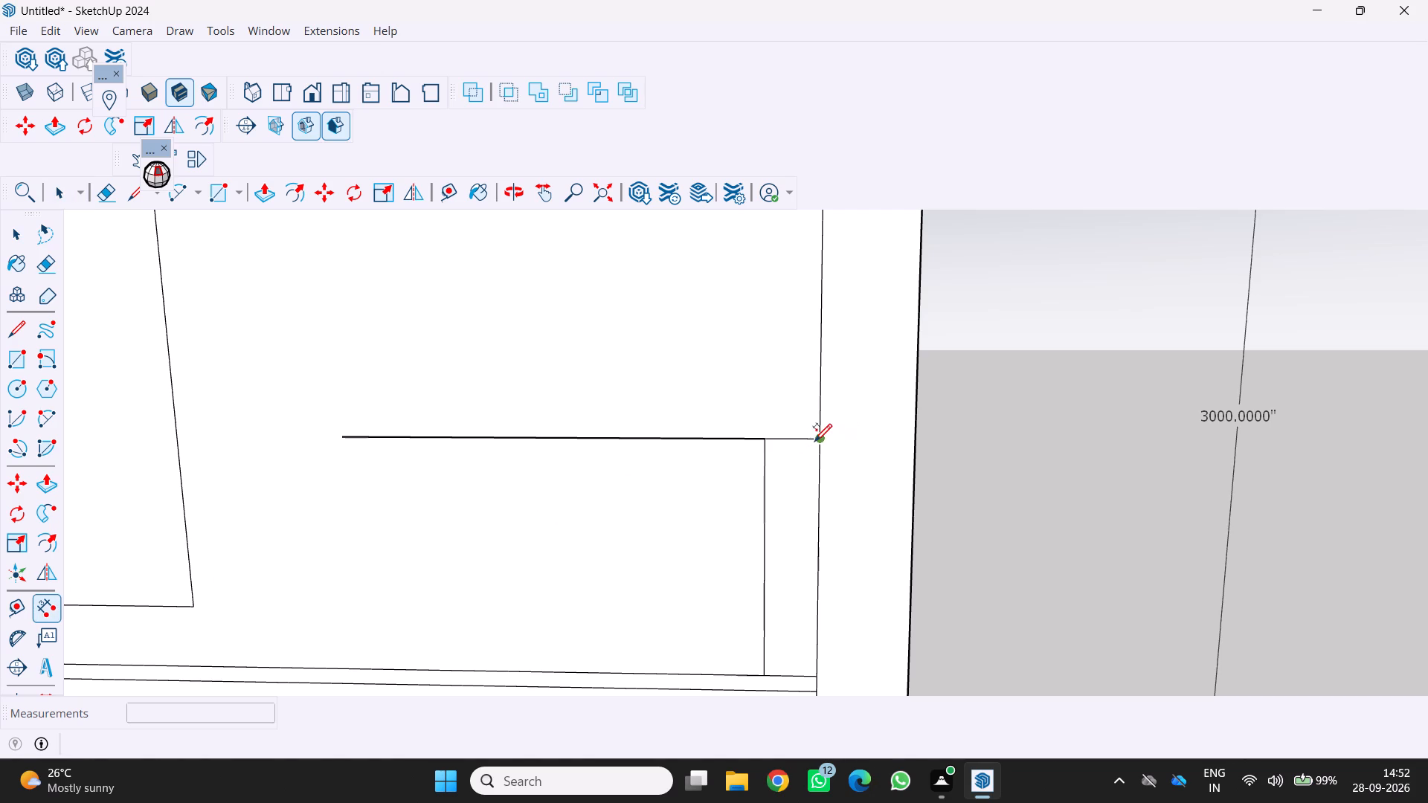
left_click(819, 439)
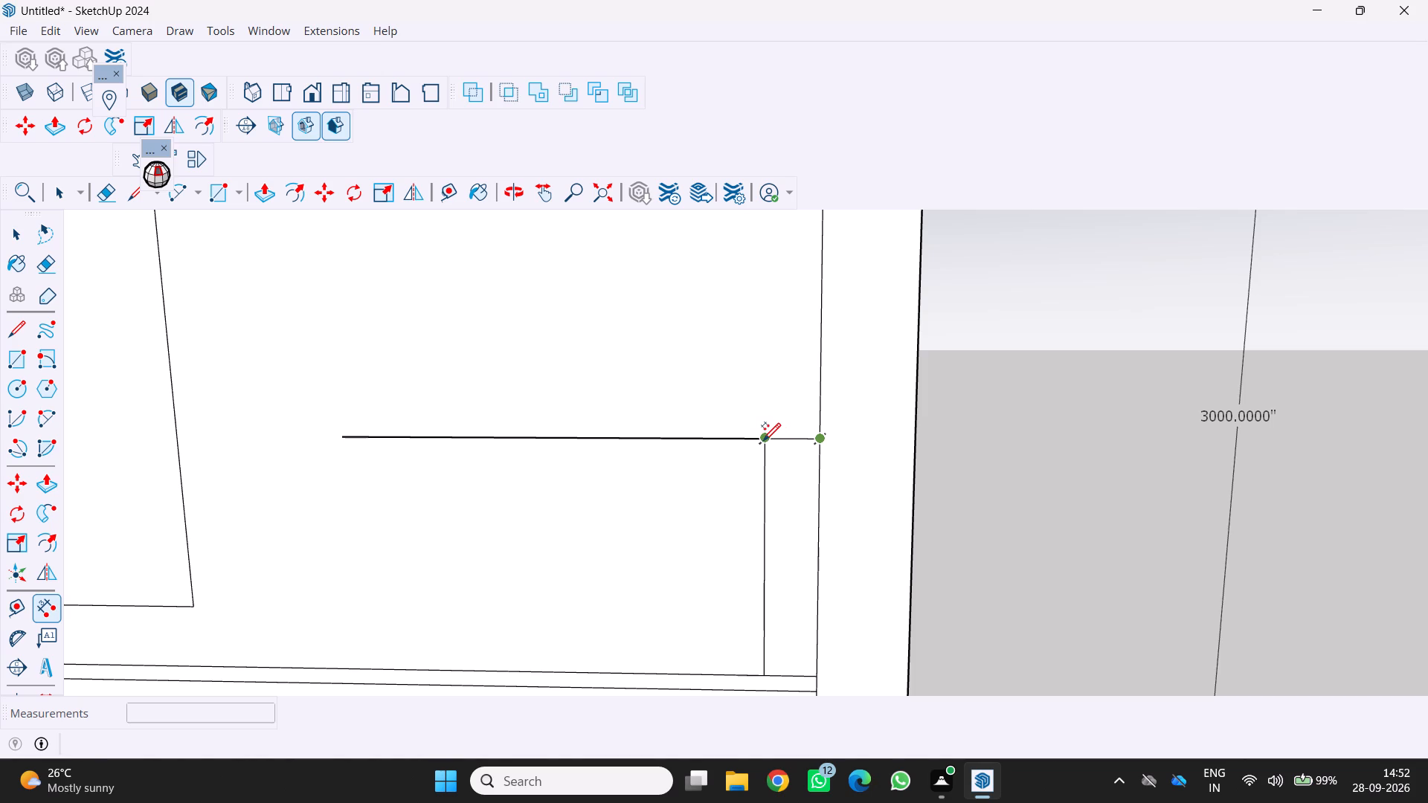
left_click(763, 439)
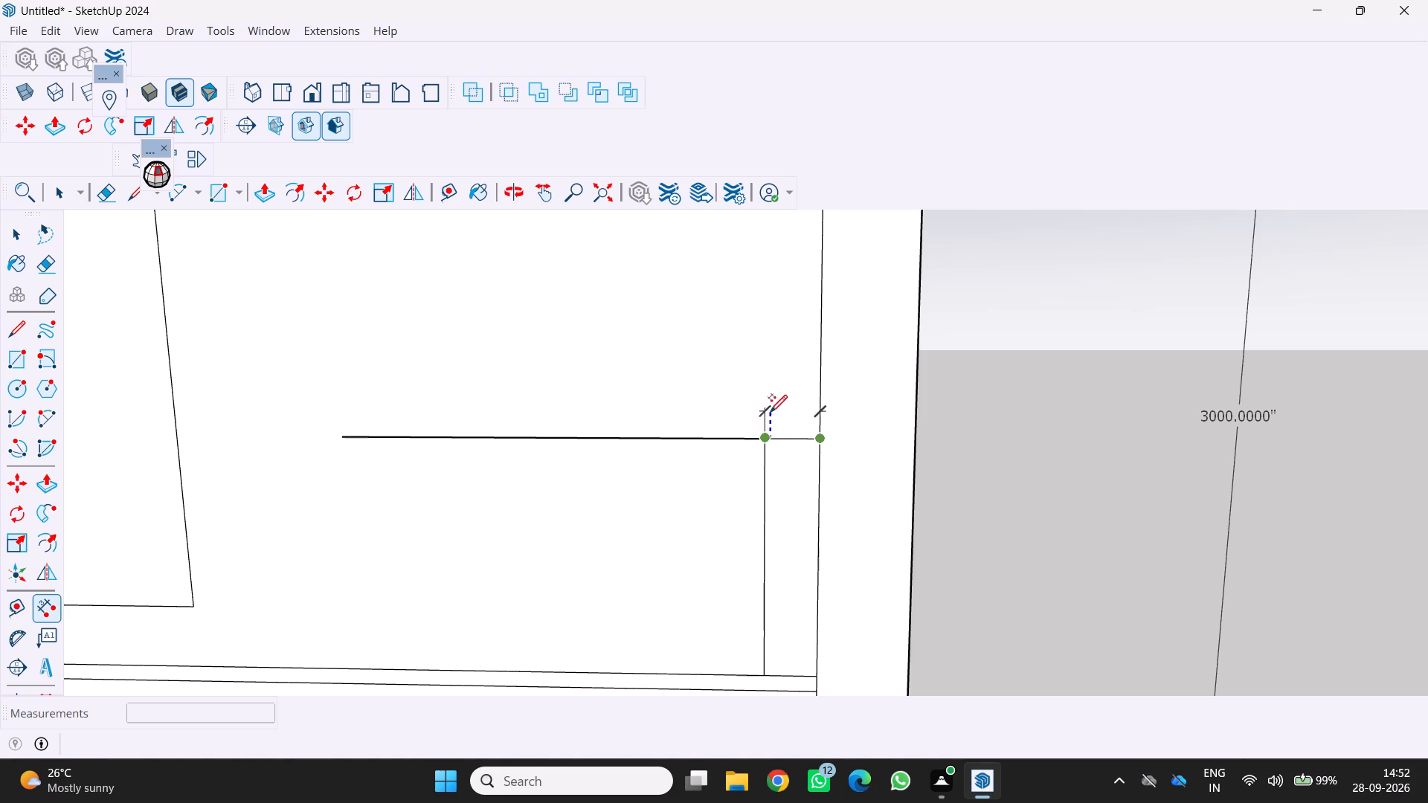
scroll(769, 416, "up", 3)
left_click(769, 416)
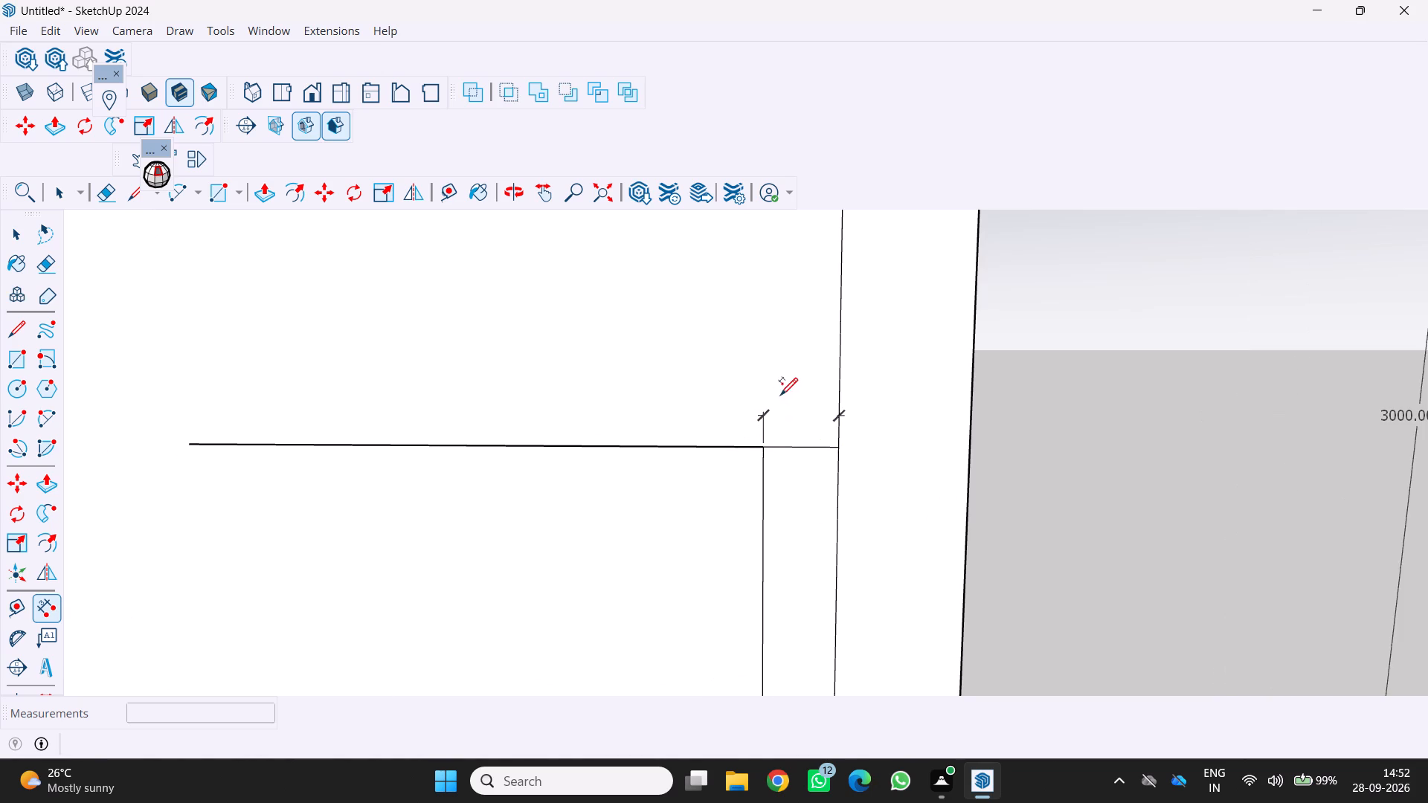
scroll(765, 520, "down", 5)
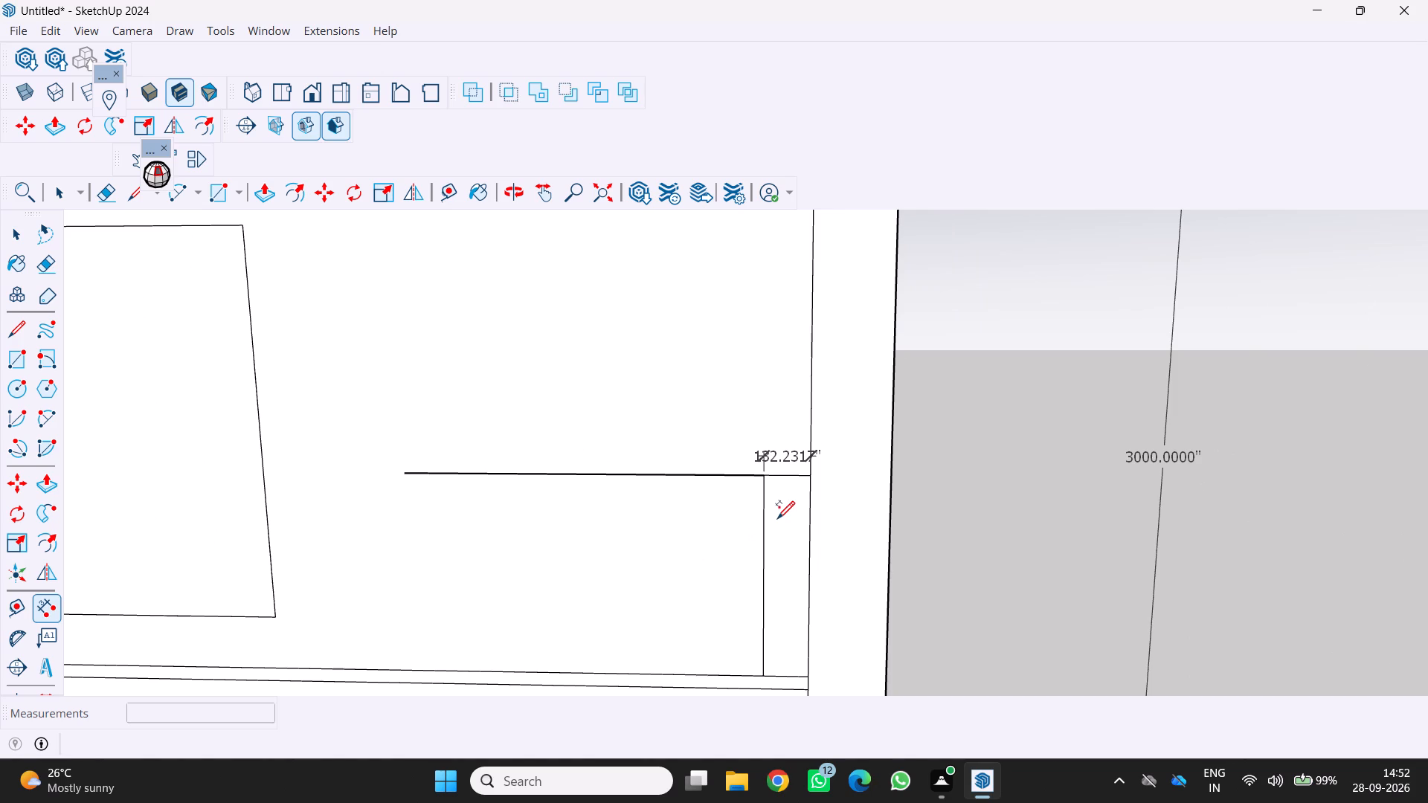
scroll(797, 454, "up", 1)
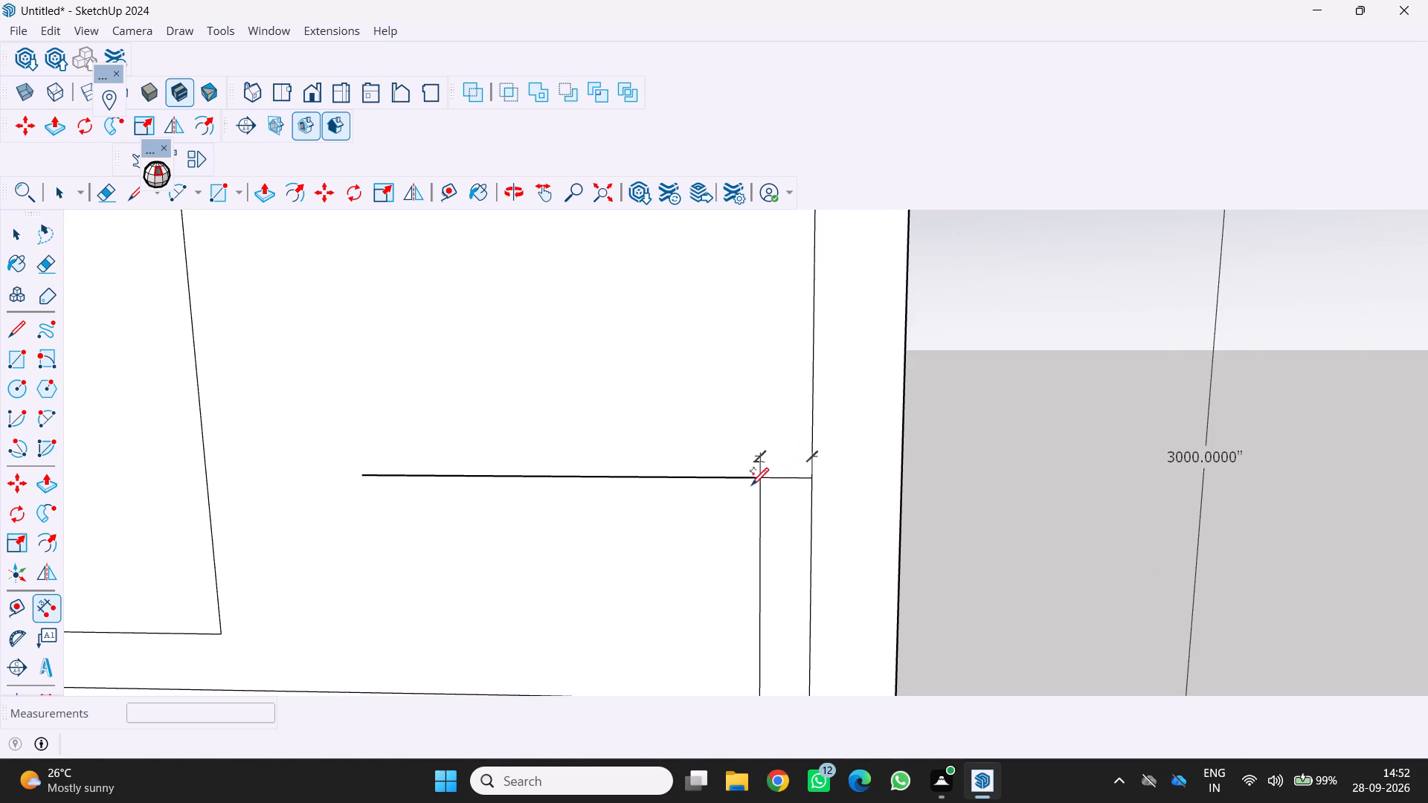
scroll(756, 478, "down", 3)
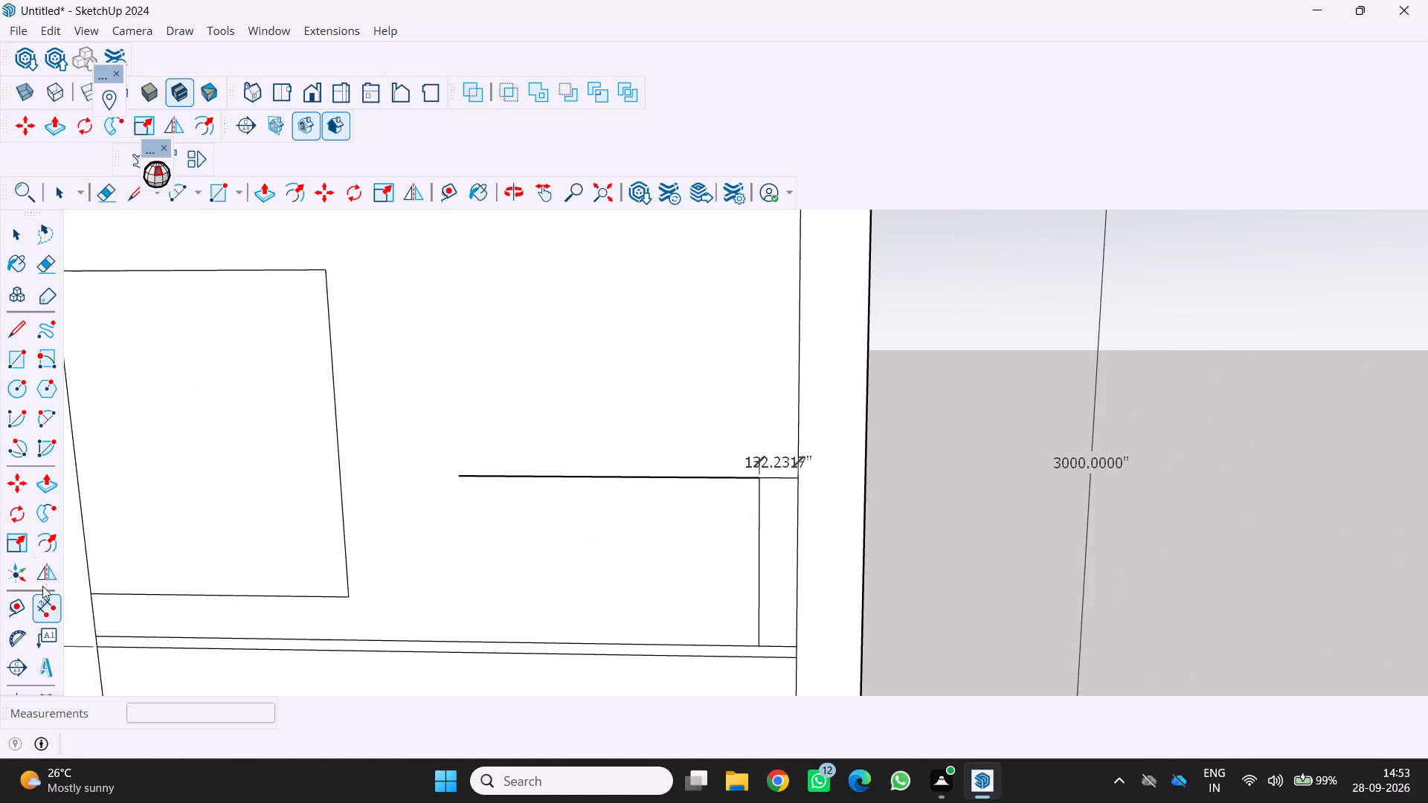
Erase the short segment's dimension and the narrow outline's vertical line beneath it.
left_click(102, 197)
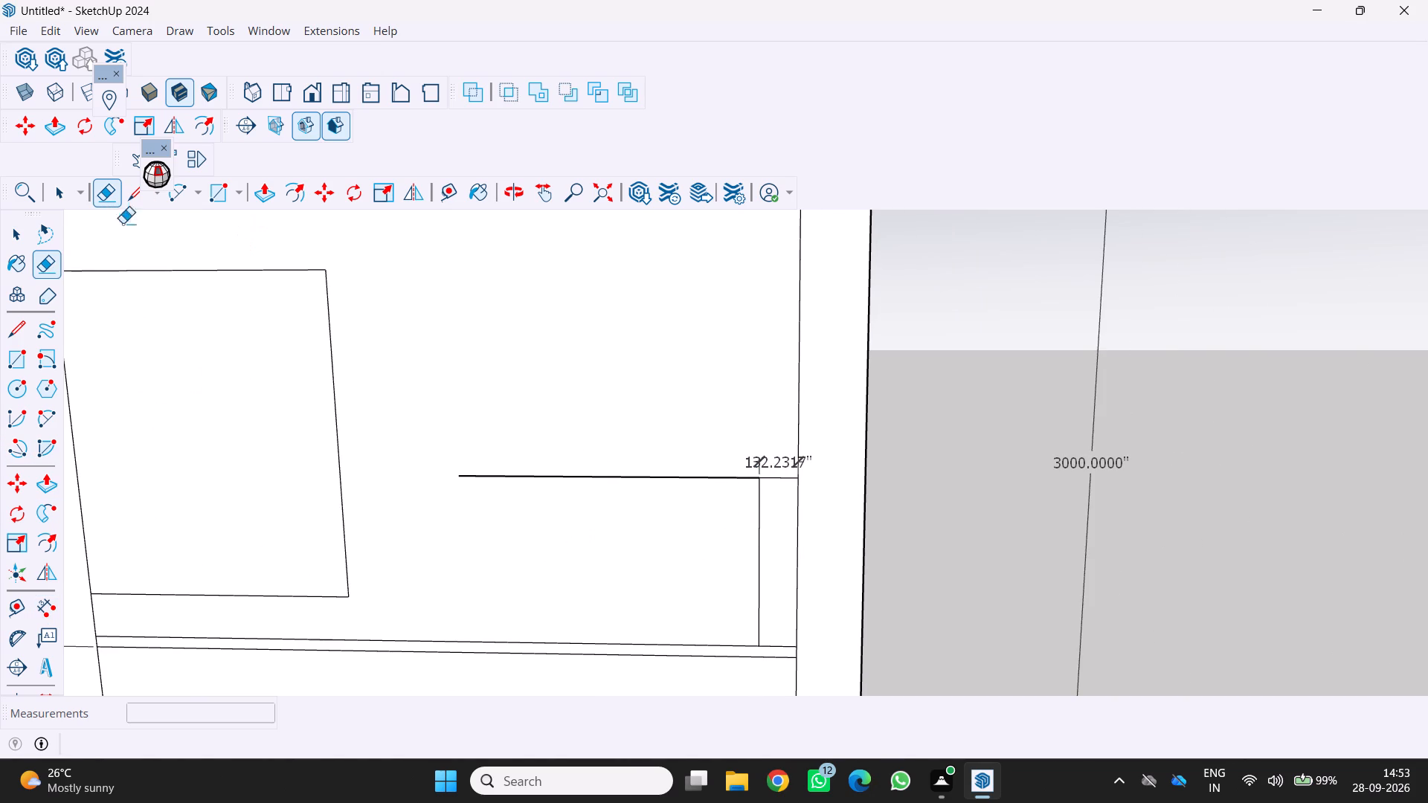
left_click(757, 464)
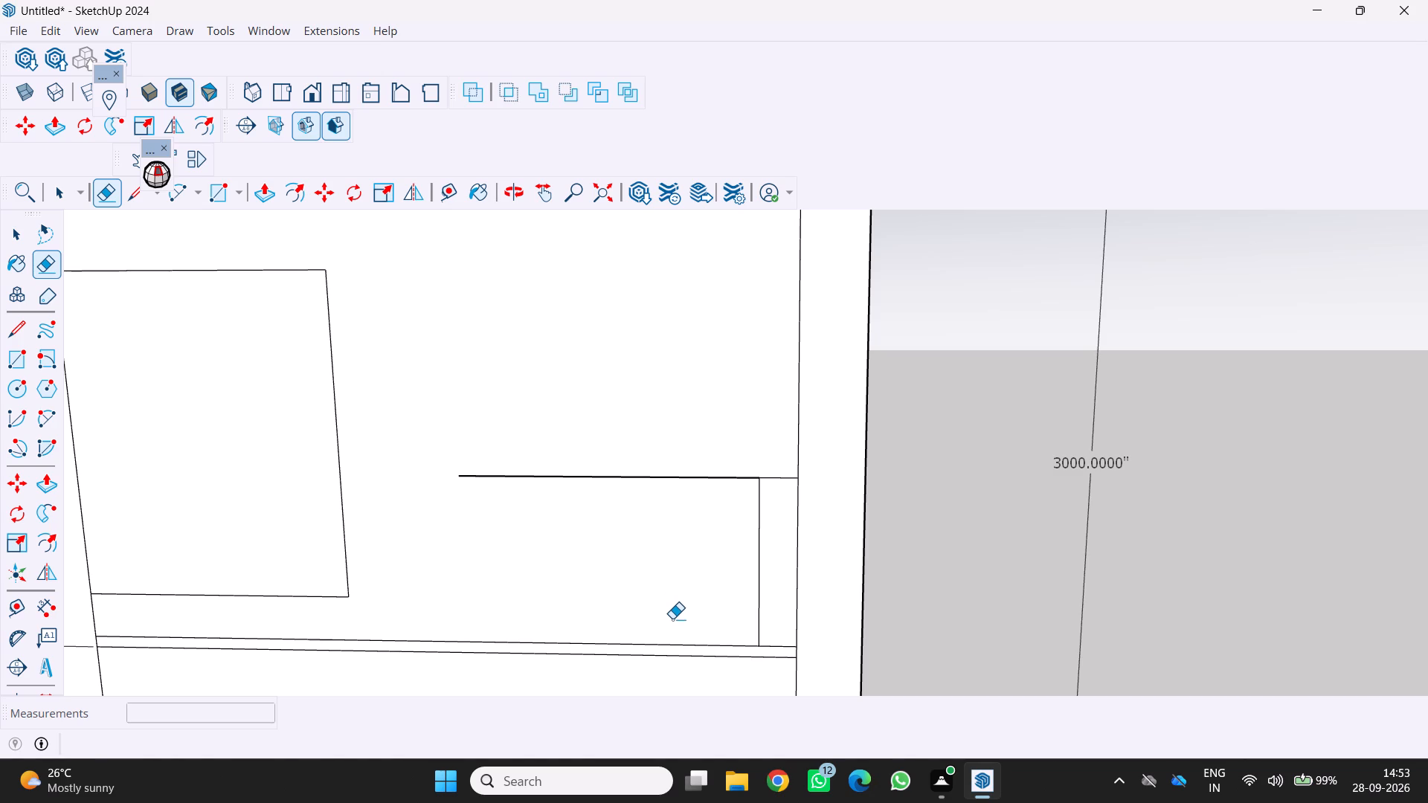
left_click(761, 514)
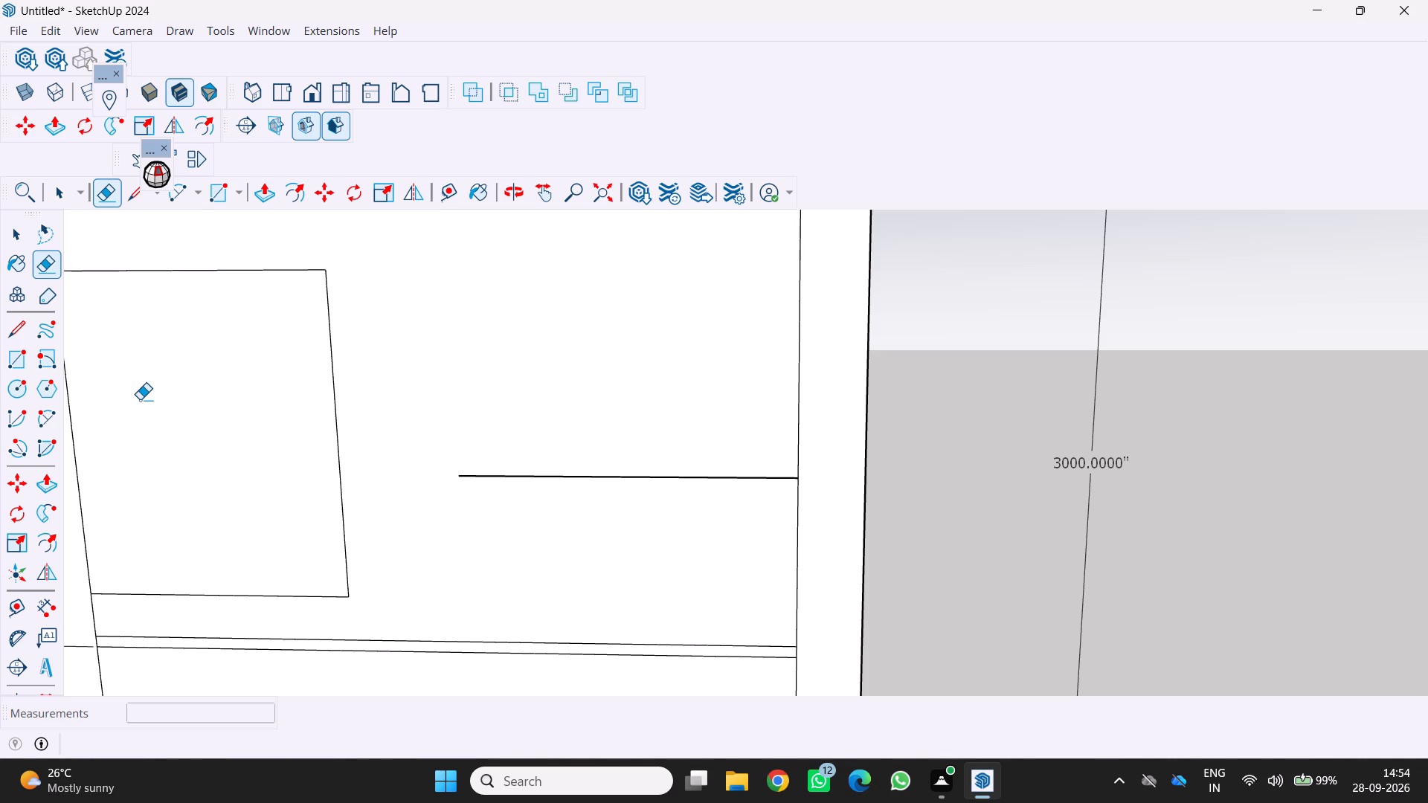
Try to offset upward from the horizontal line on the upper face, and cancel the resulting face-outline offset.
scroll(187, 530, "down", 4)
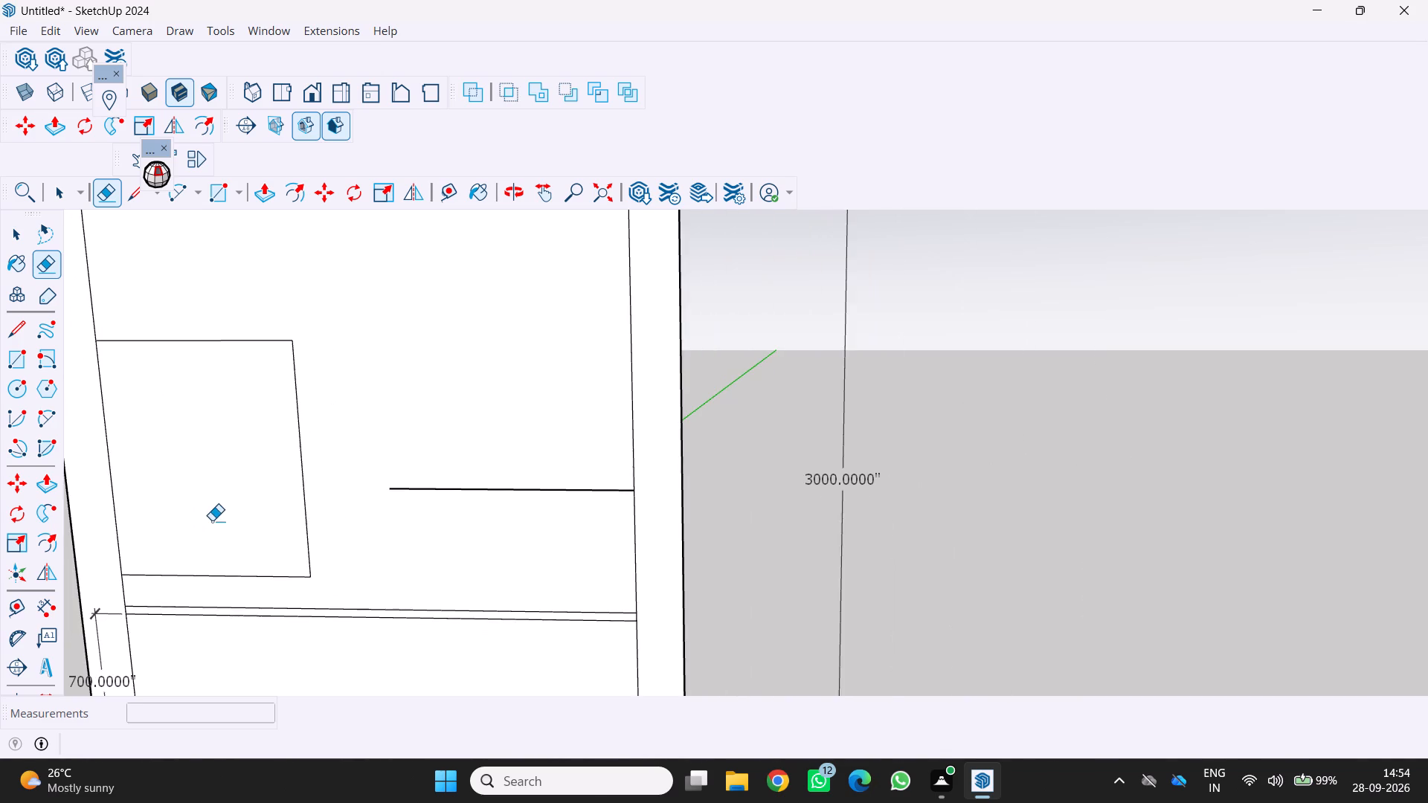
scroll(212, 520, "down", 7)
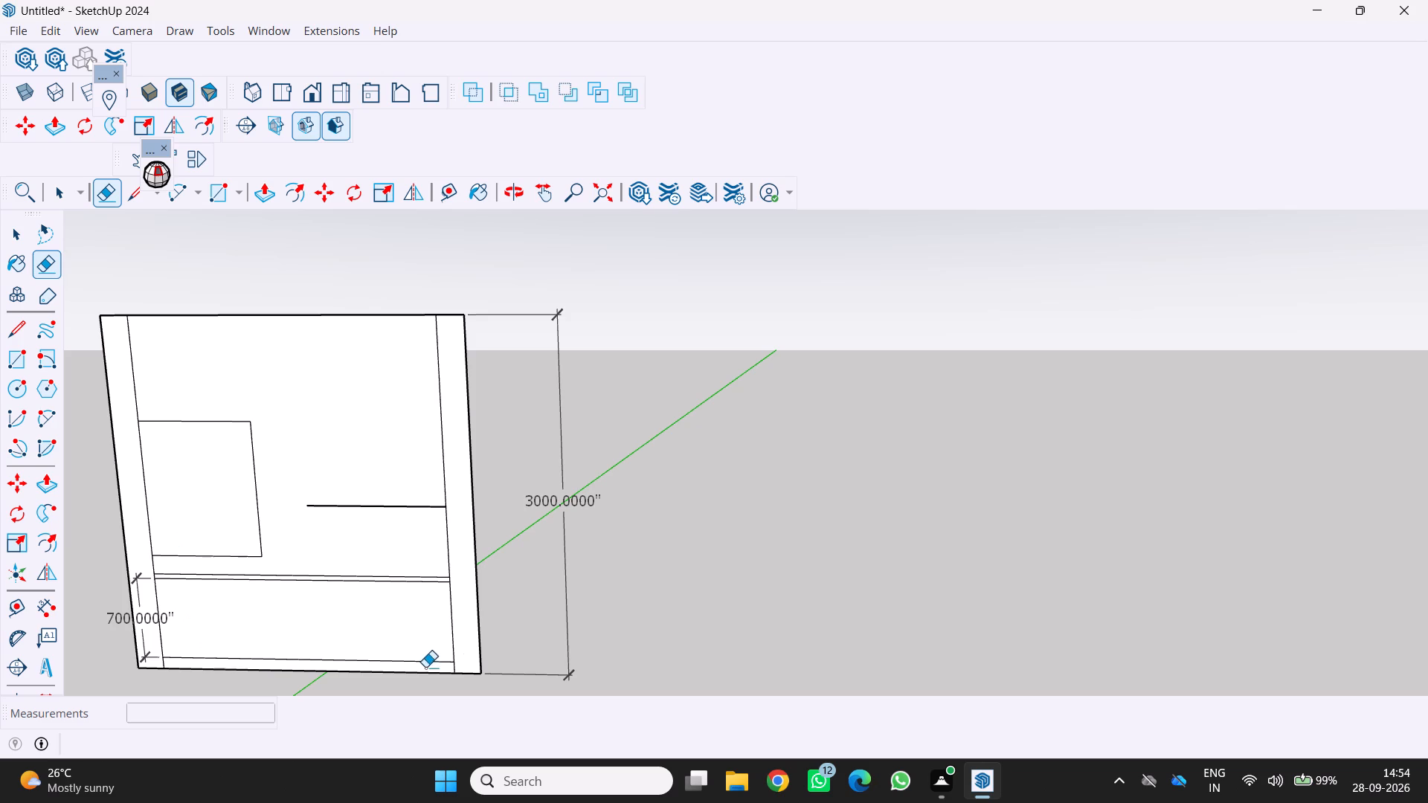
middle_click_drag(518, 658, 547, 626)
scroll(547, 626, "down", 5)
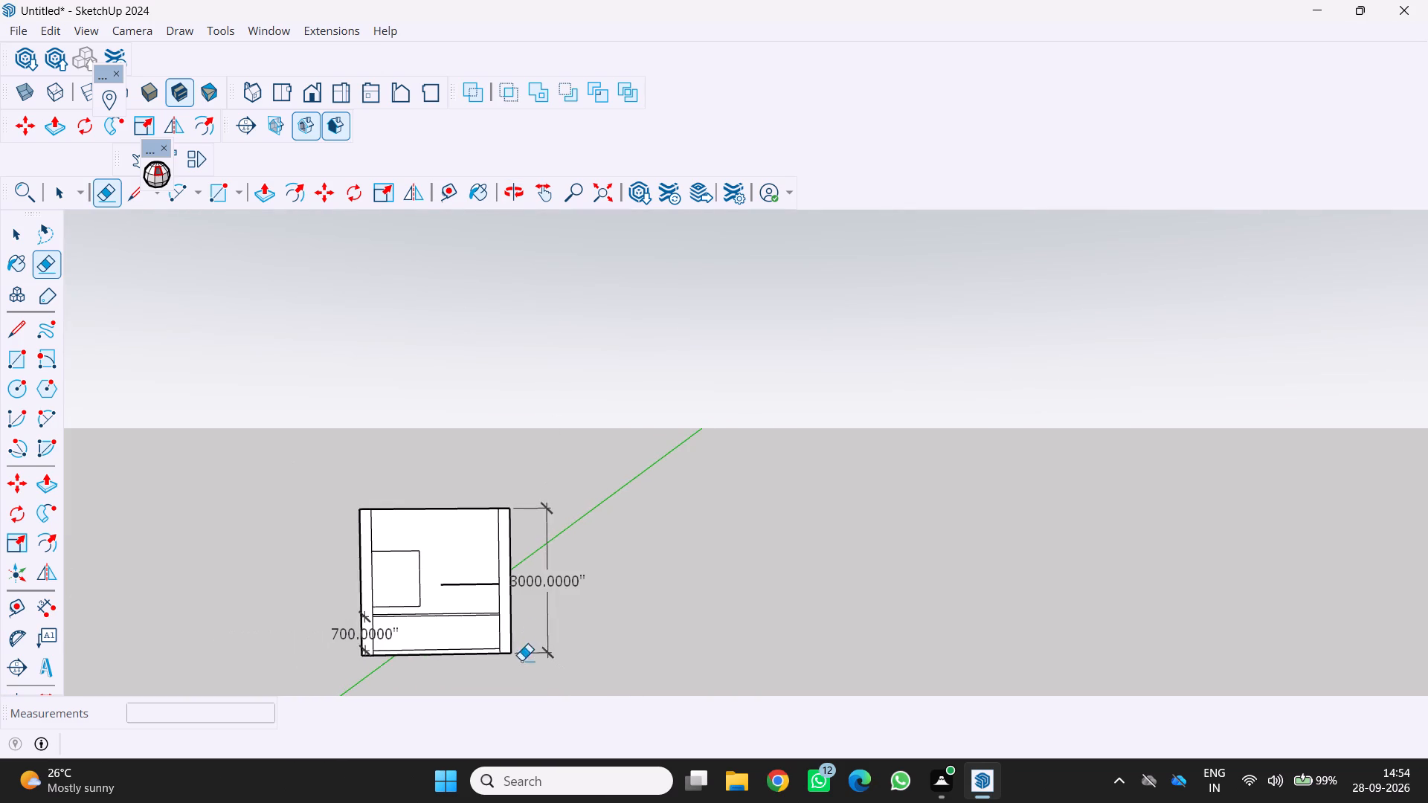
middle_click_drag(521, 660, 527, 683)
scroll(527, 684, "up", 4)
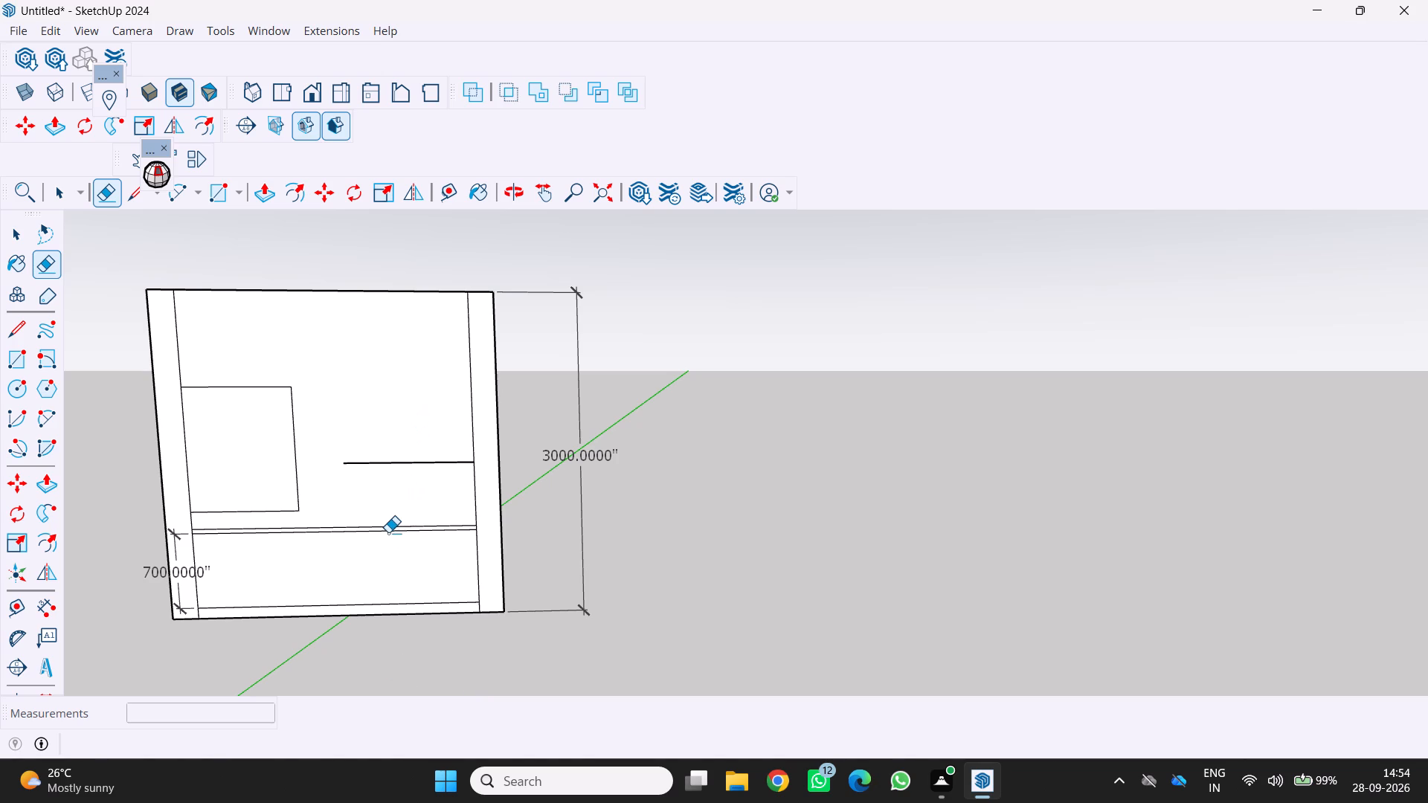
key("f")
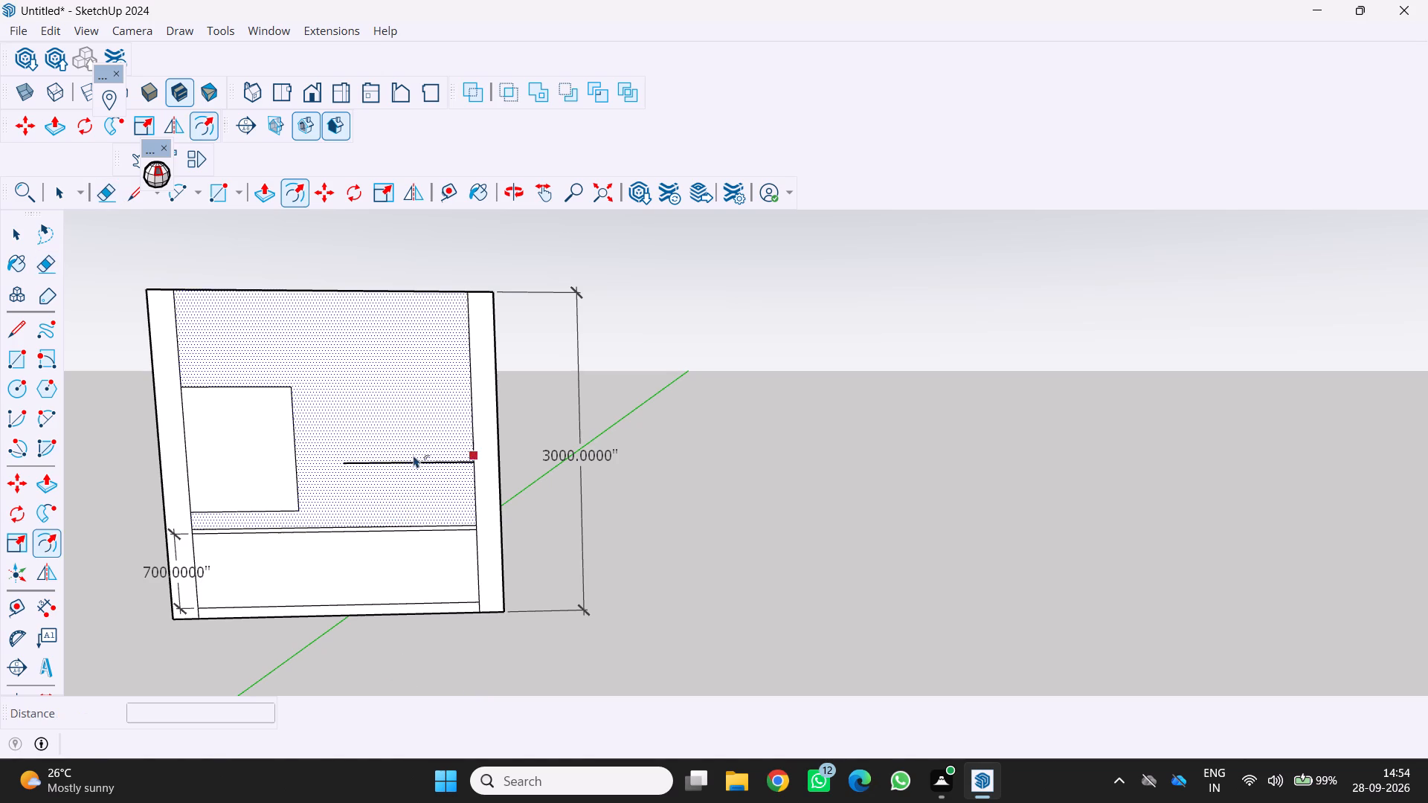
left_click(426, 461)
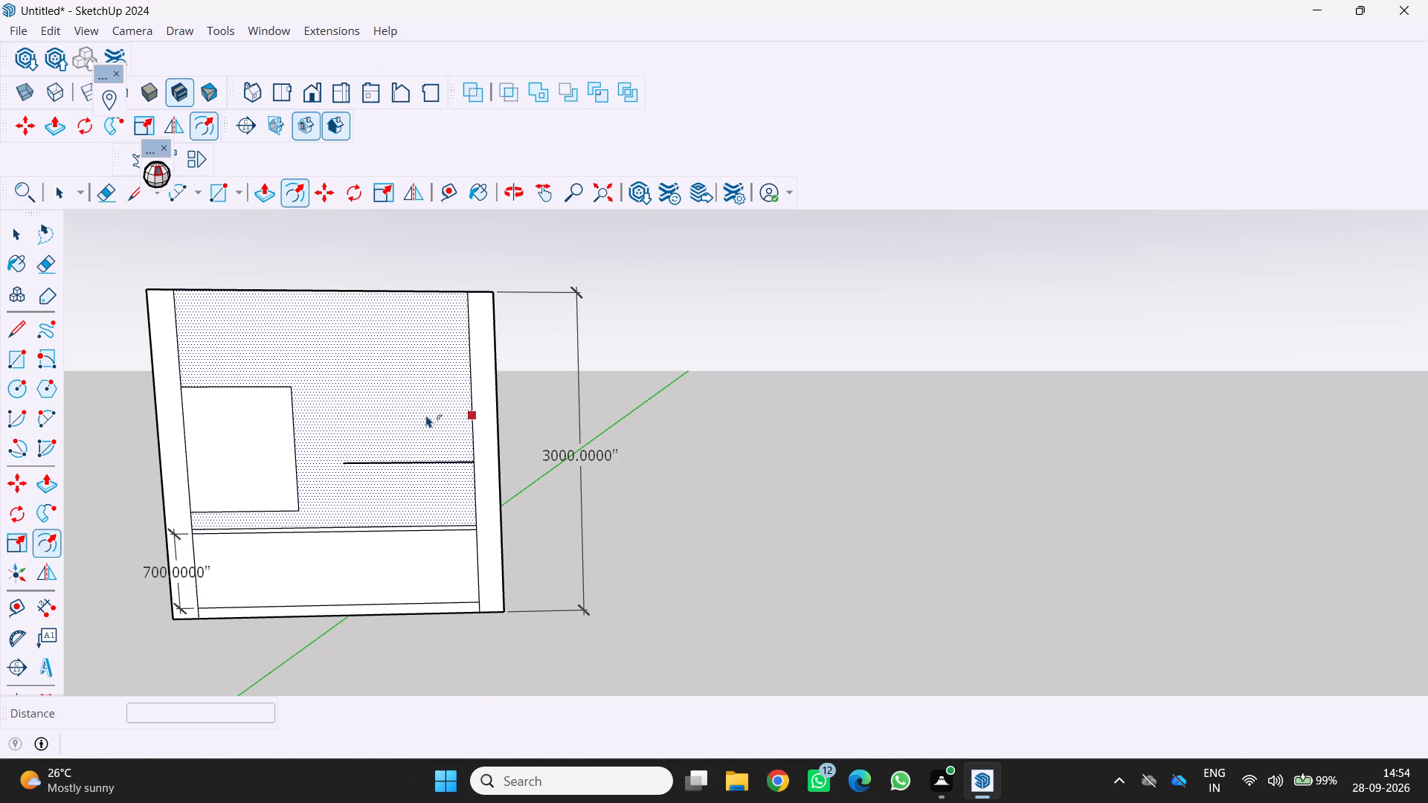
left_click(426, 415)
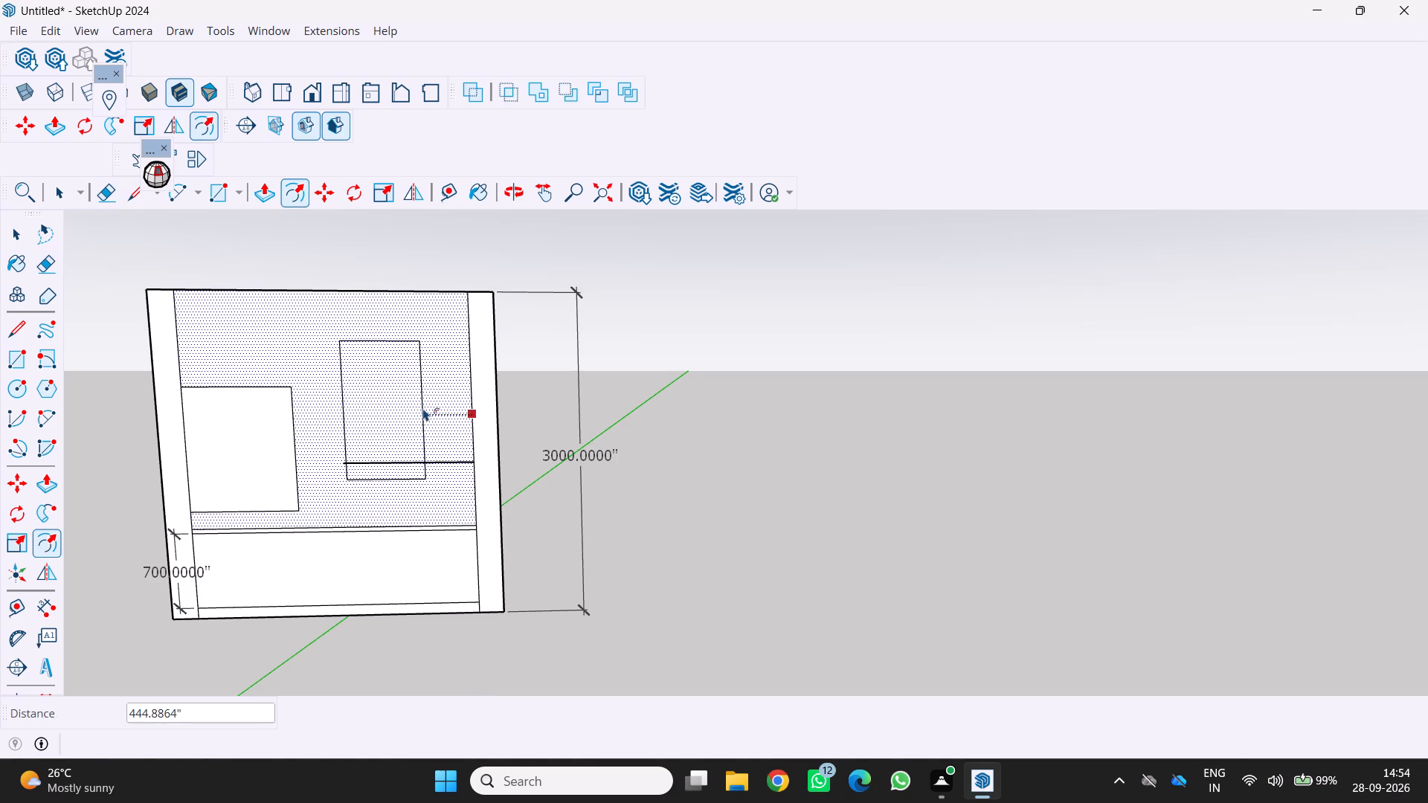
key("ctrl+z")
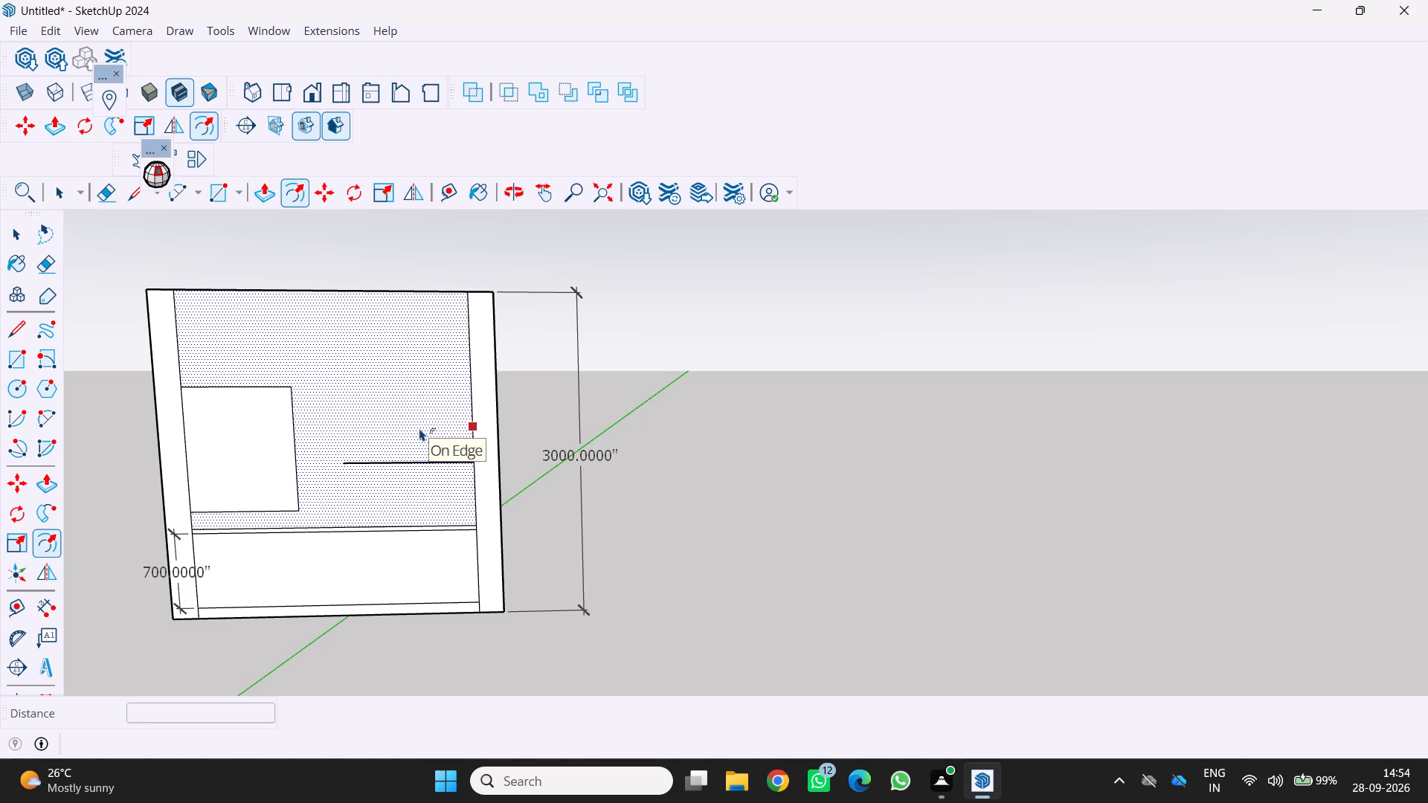